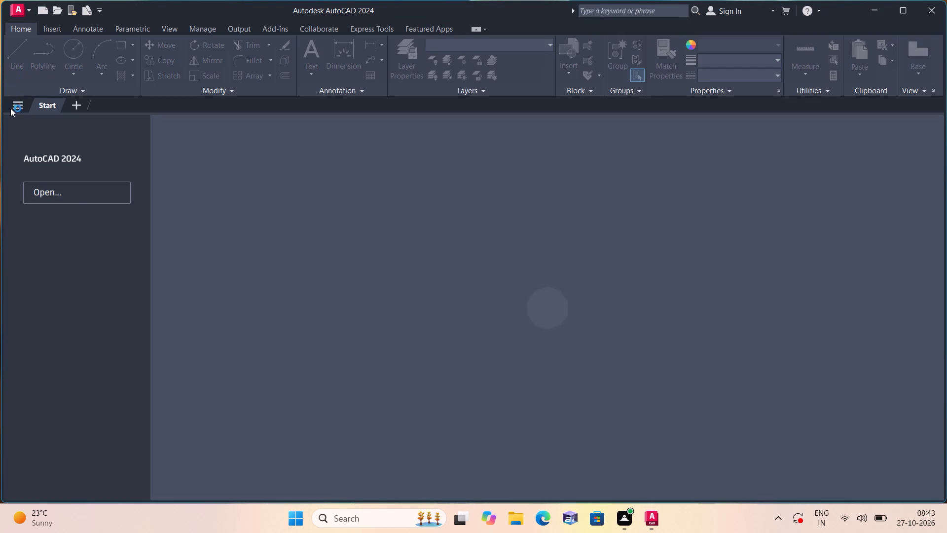
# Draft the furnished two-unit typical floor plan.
# Start a new blank drawing.
pyautogui.tripleClick(60, 219)
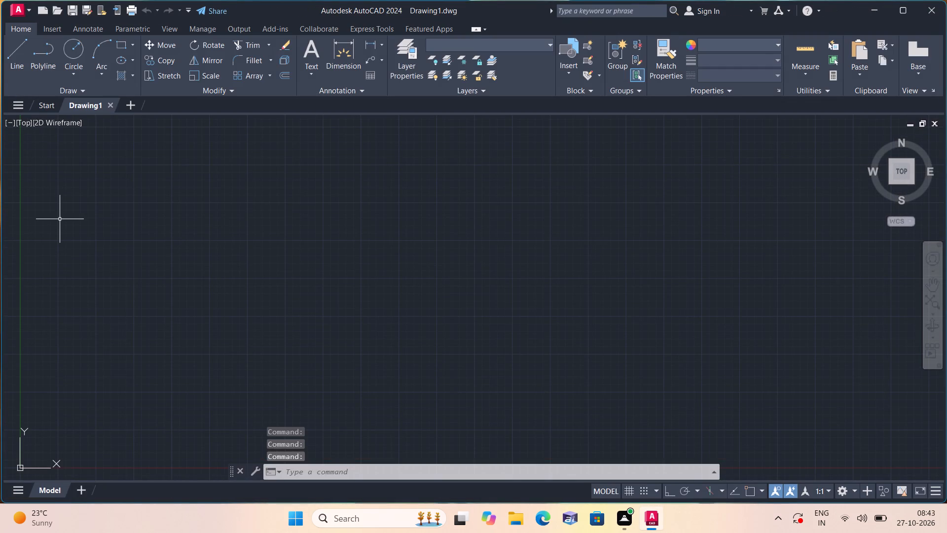
# Set the model space limits from 0,0 to 1000,1000.
pyautogui.write('lim')
pyautogui.press('space')
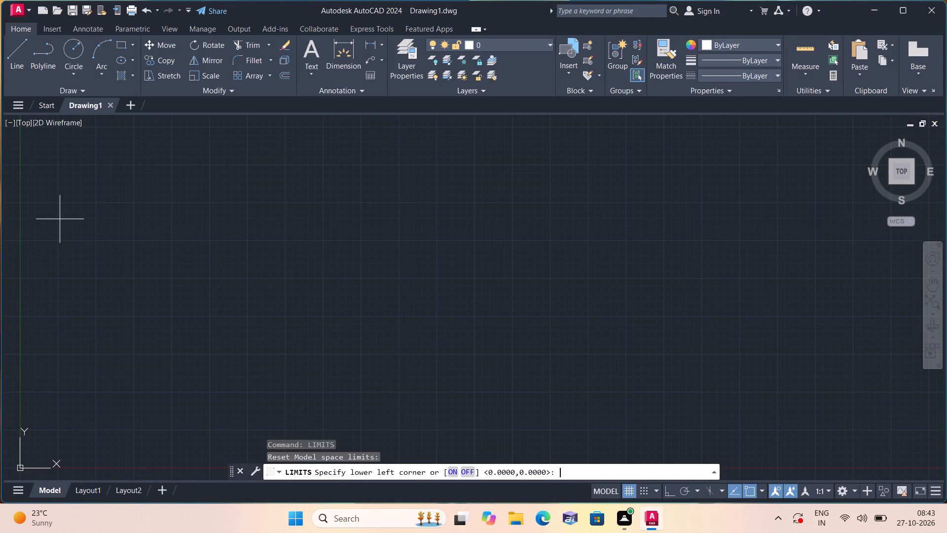
pyautogui.write('0,0')
pyautogui.press('space')
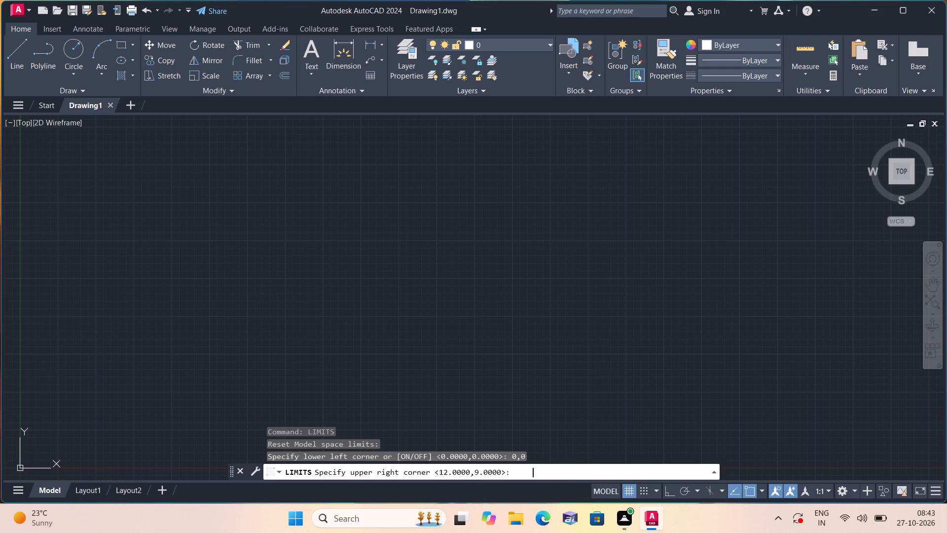
pyautogui.write('1000')
pyautogui.write(',1000 un')
# Configure the drawing units to Engineering length type with 0'-0" precision.
pyautogui.press('space')
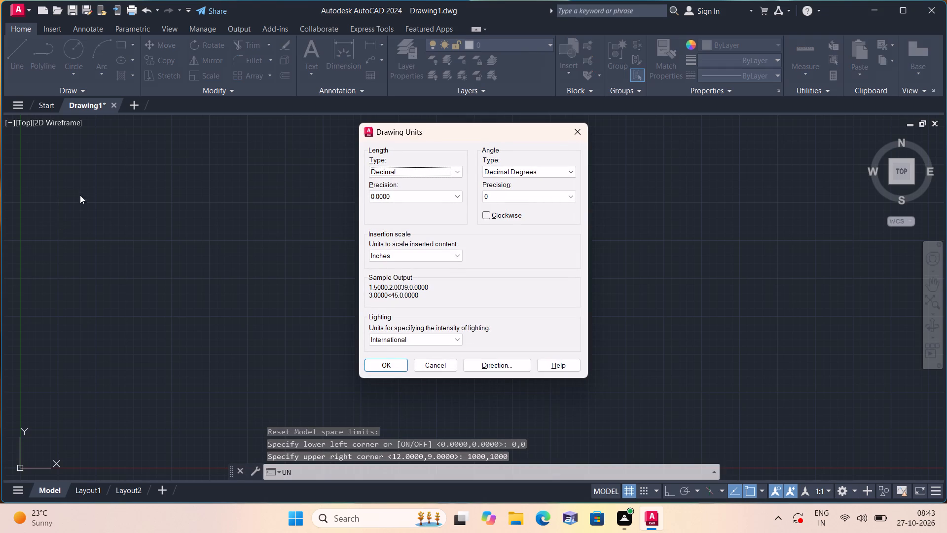
pyautogui.click(450, 176)
pyautogui.click(415, 198)
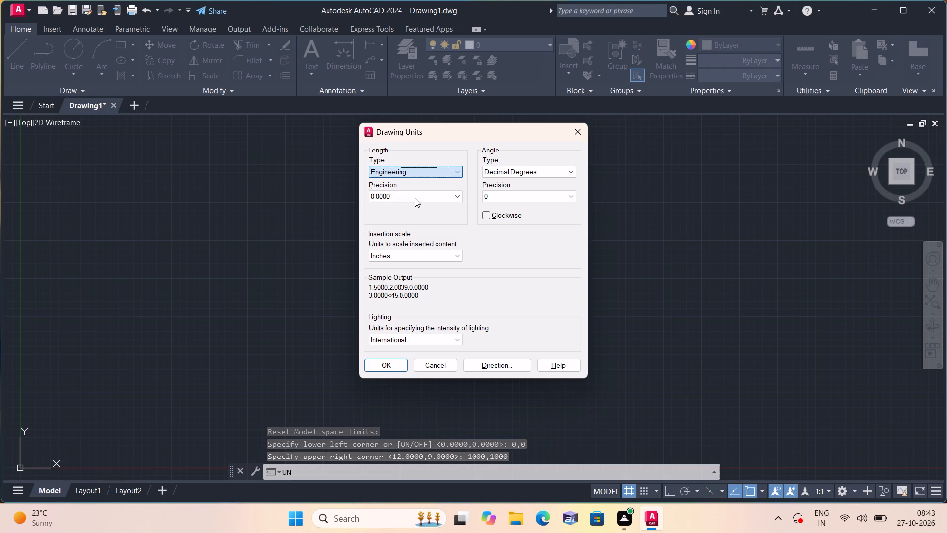
pyautogui.click(415, 198)
pyautogui.click(406, 203)
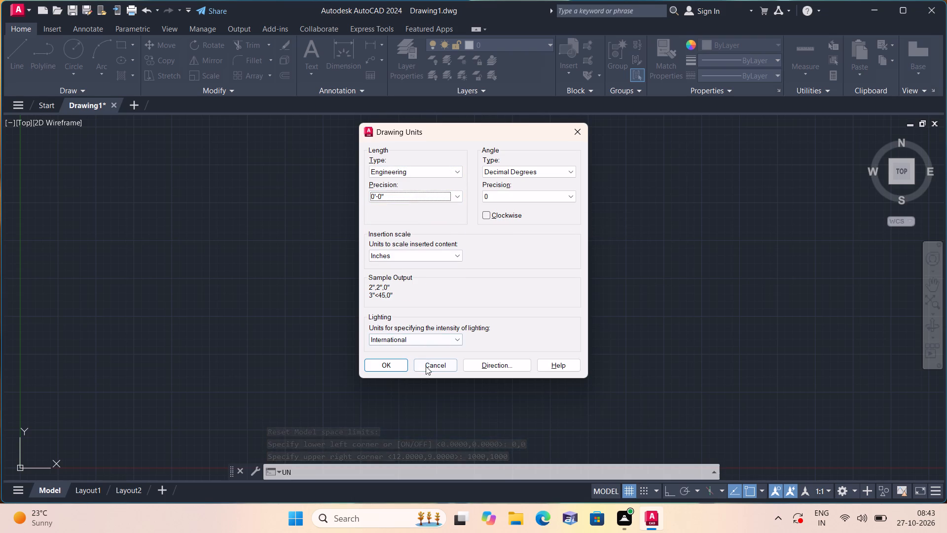
pyautogui.click(396, 367)
# Modify the Standard dimension style's primary units to Engineering format with 0'-0" precision and make the style current.
pyautogui.write('d')
pyautogui.press('space')
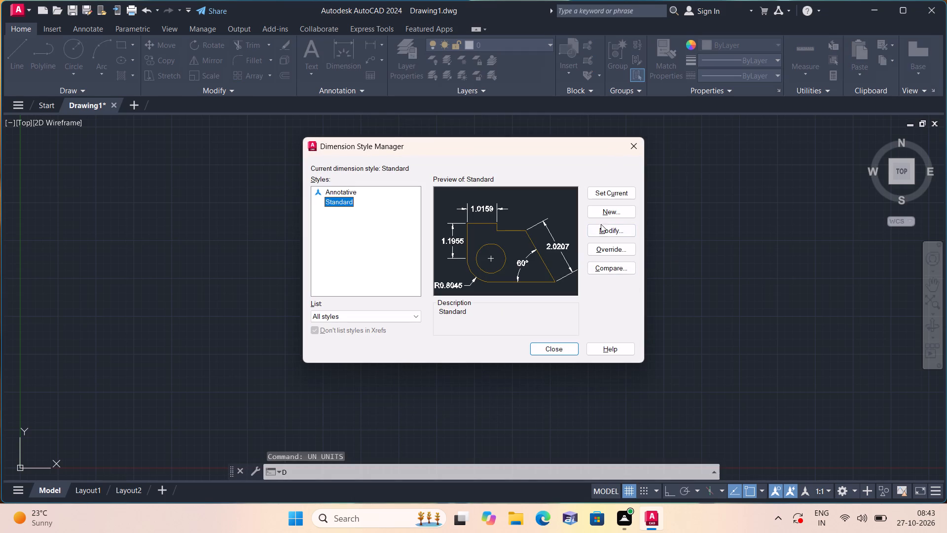
pyautogui.click(602, 229)
pyautogui.click(443, 147)
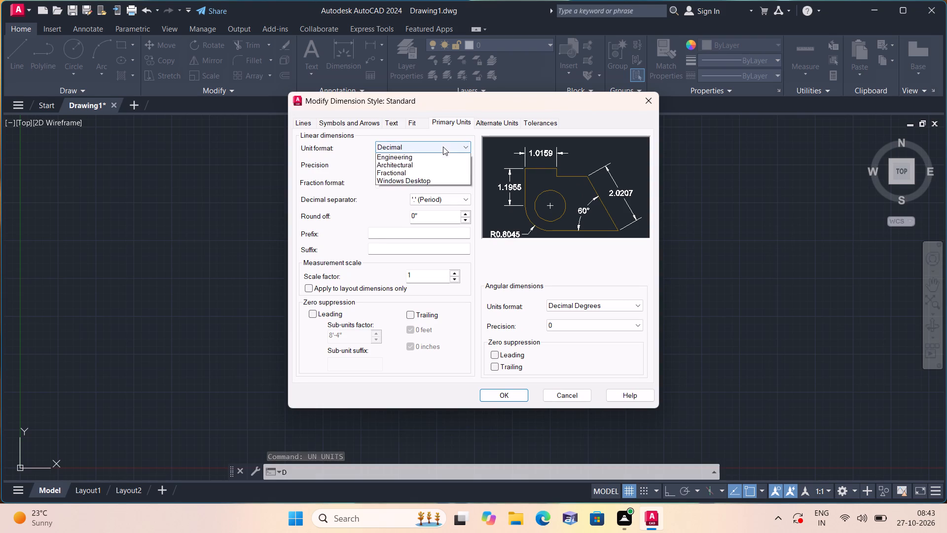
pyautogui.click(402, 174)
pyautogui.click(403, 169)
pyautogui.click(401, 177)
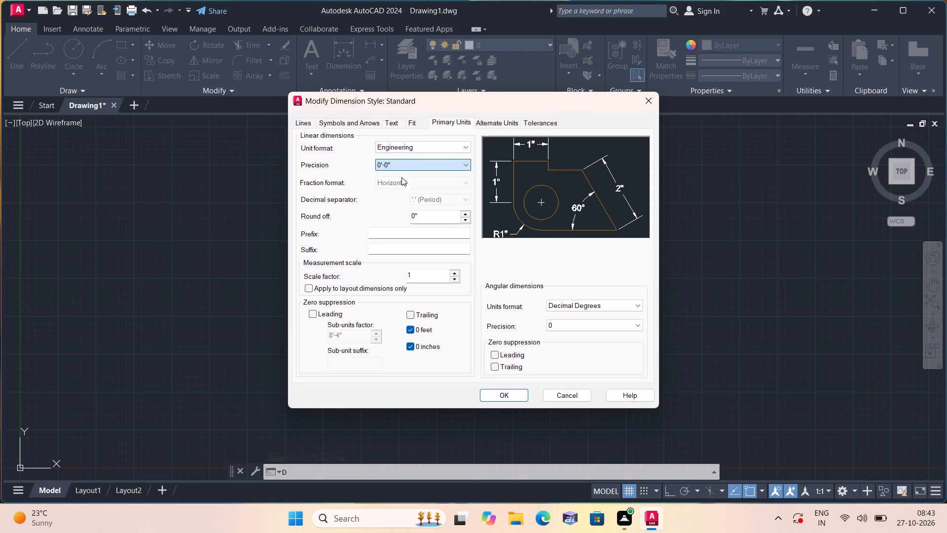
pyautogui.click(499, 393)
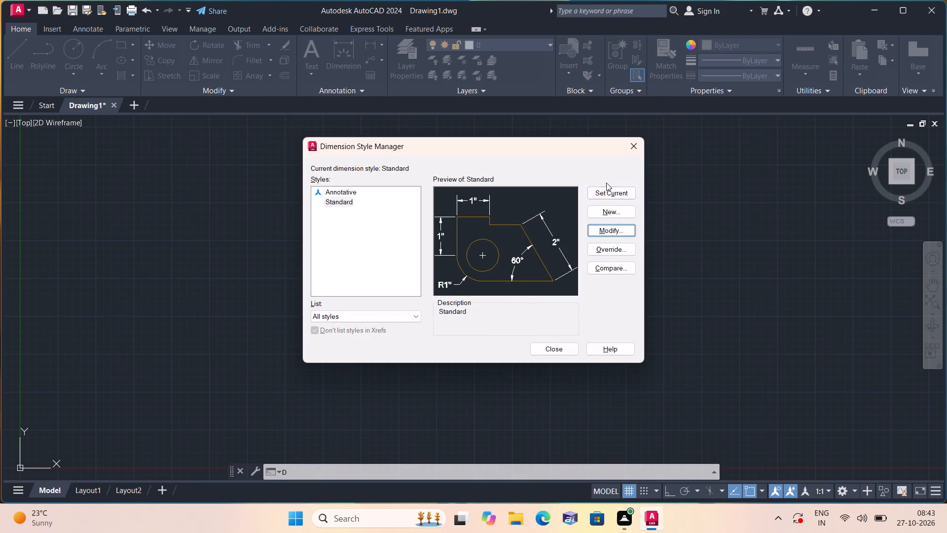
pyautogui.click(607, 192)
pyautogui.click(635, 148)
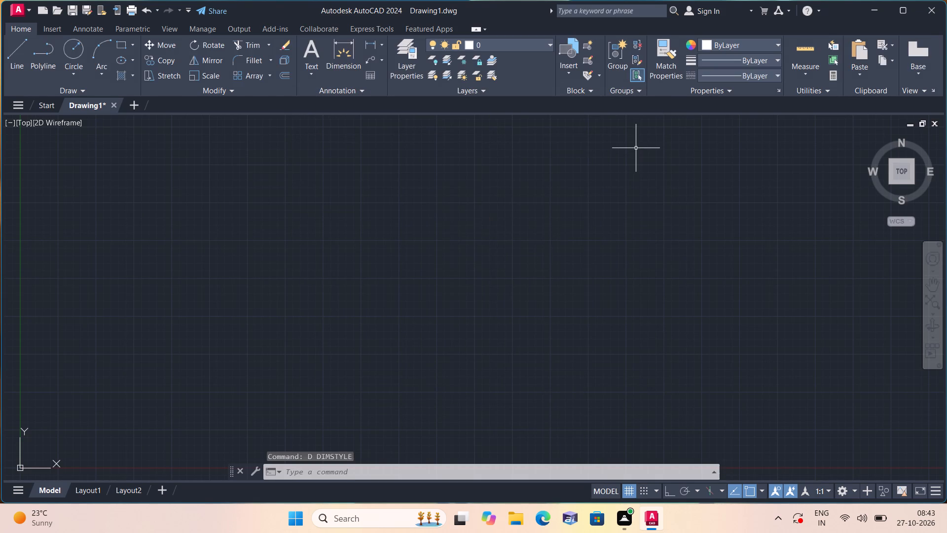
# Draw one vertical and one horizontal construction line that cross each other in the empty drawing.
pyautogui.write('xl v')
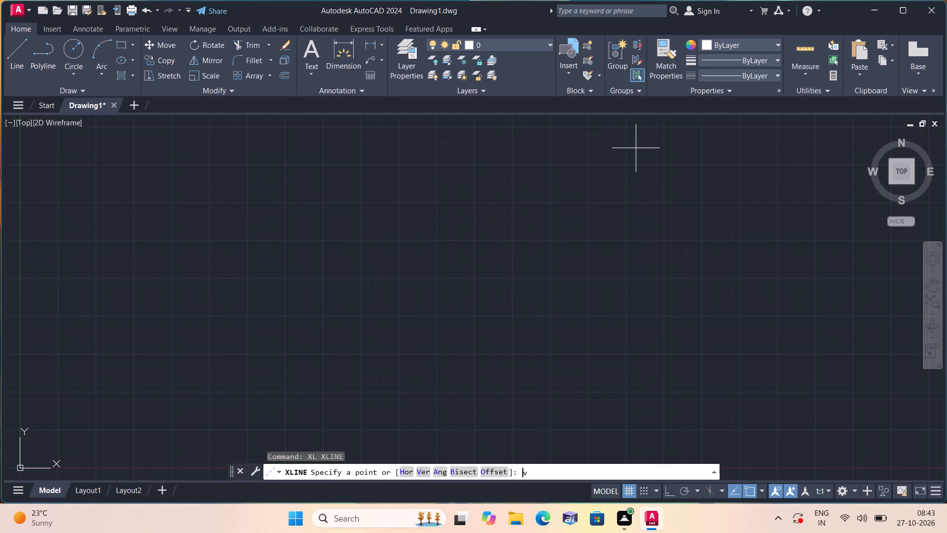
pyautogui.press('space')
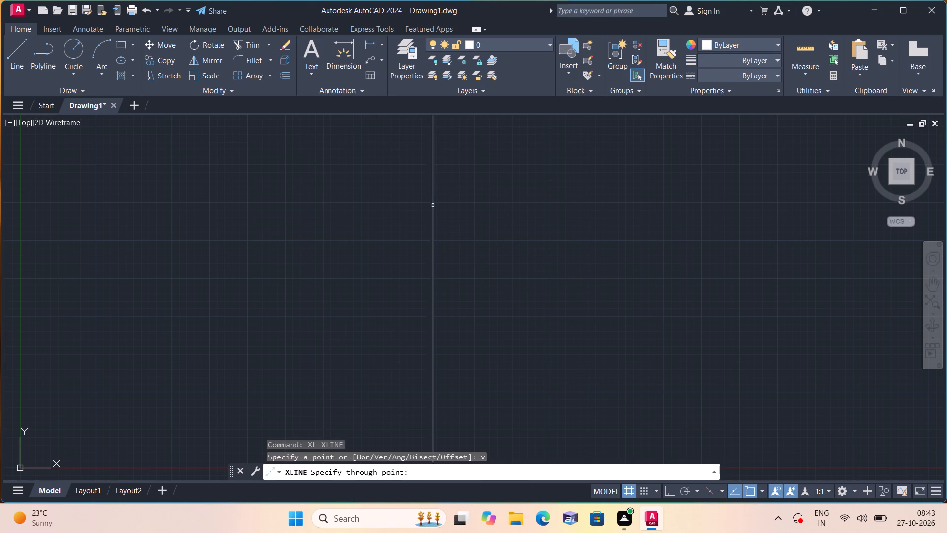
pyautogui.click(363, 218)
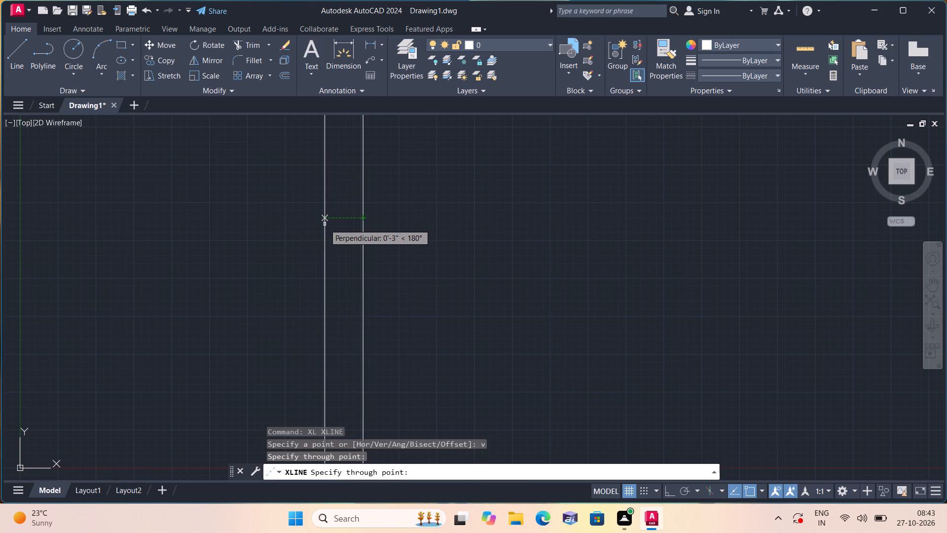
pyautogui.press('space')
pyautogui.press('space')
pyautogui.write('h')
pyautogui.press('space')
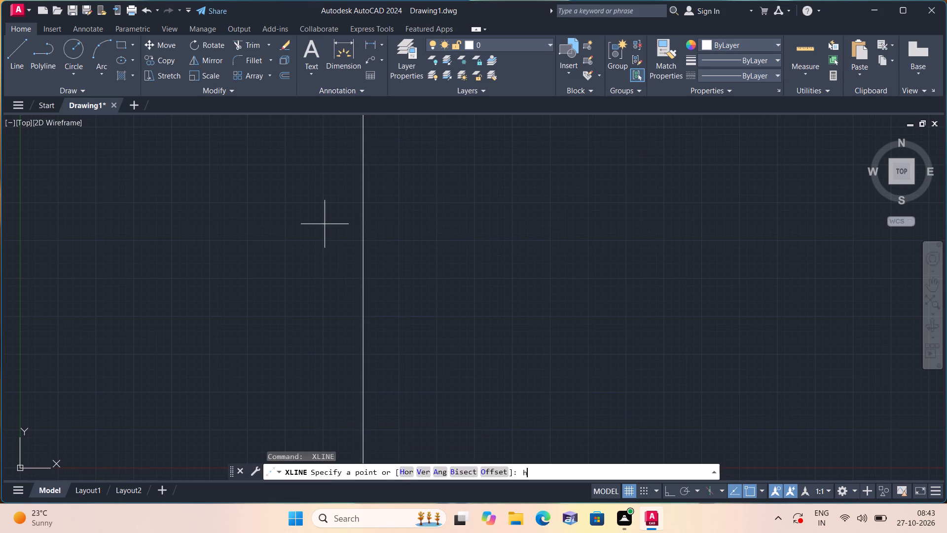
pyautogui.click(316, 309)
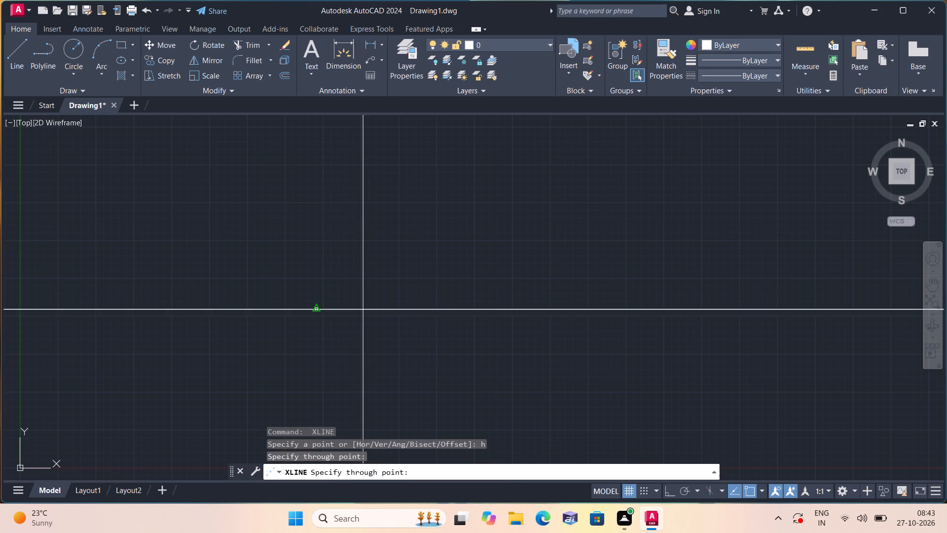
pyautogui.press('space')
# Trim the vertical line above the crossing and the horizontal line left of it, leaving an upper-left corner.
pyautogui.write('trim')
pyautogui.press('space')
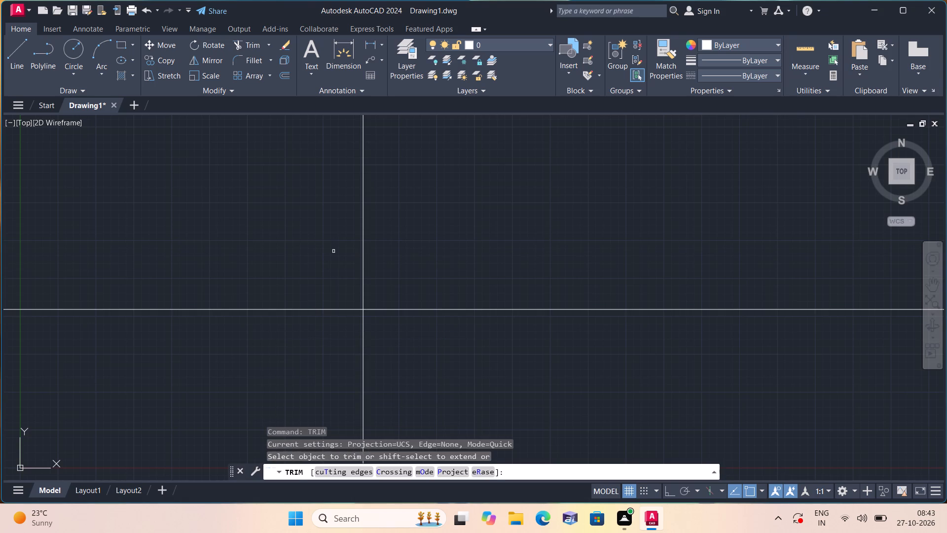
pyautogui.moveTo(414, 206); pyautogui.dragTo(212, 341)
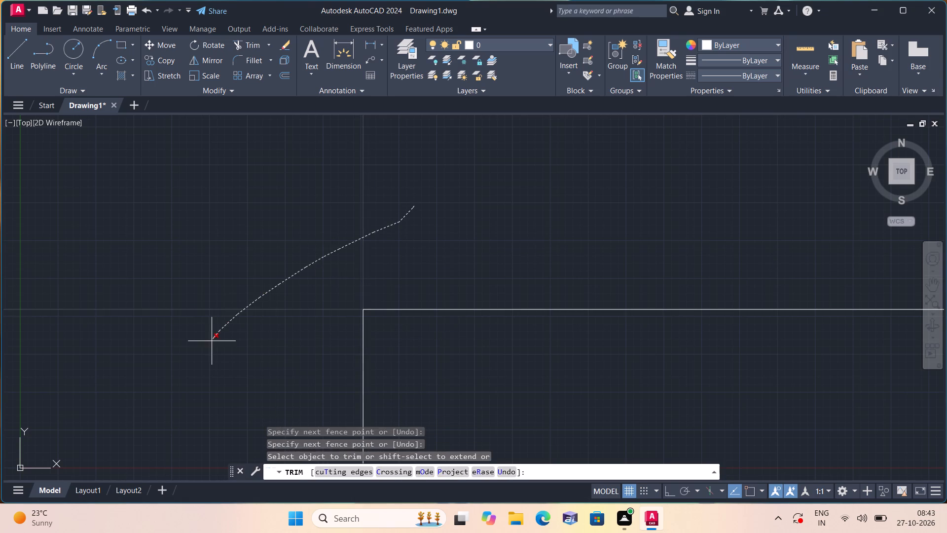
pyautogui.press('space')
# Offset the corner's horizontal line 9" downward and its vertical line 9" to the right, forming the outer wall thickness.
pyautogui.scroll(-1, 280, 329)
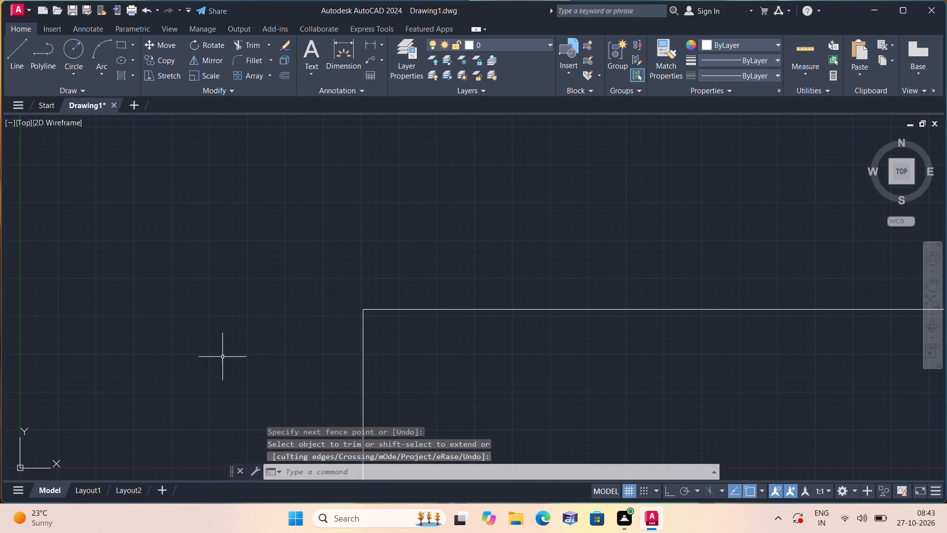
pyautogui.moveTo(391, 352); pyautogui.dragTo(287, 217, button='middle')
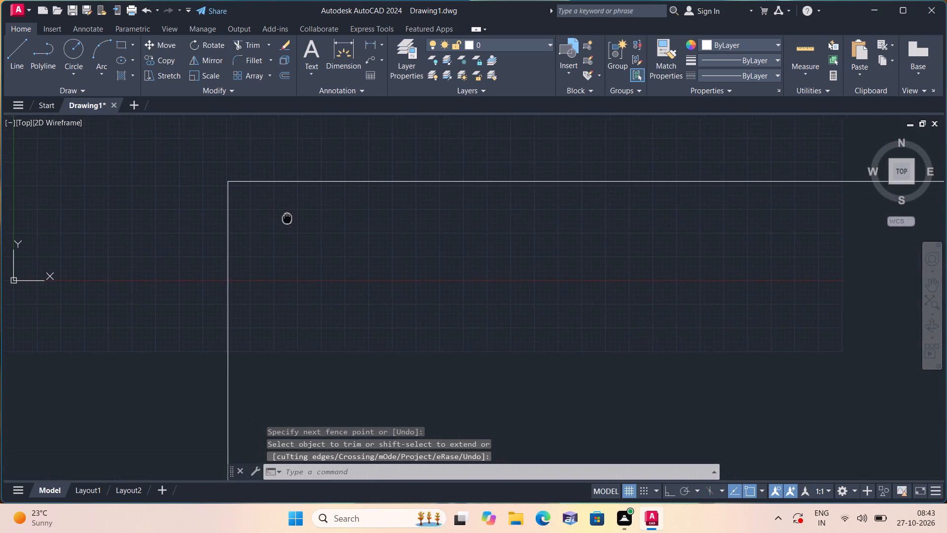
pyautogui.moveTo(287, 217); pyautogui.dragTo(227, 247, button='middle')
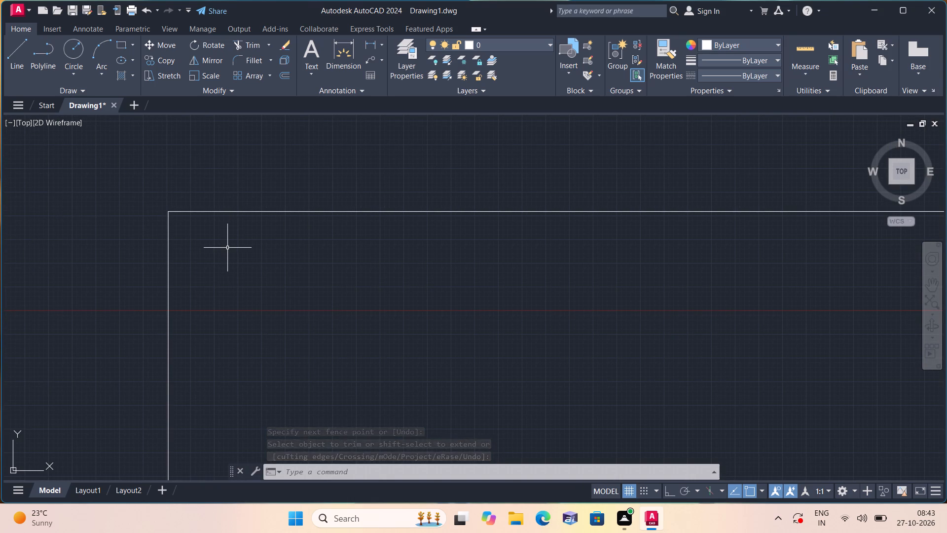
pyautogui.write('off')
pyautogui.press('space')
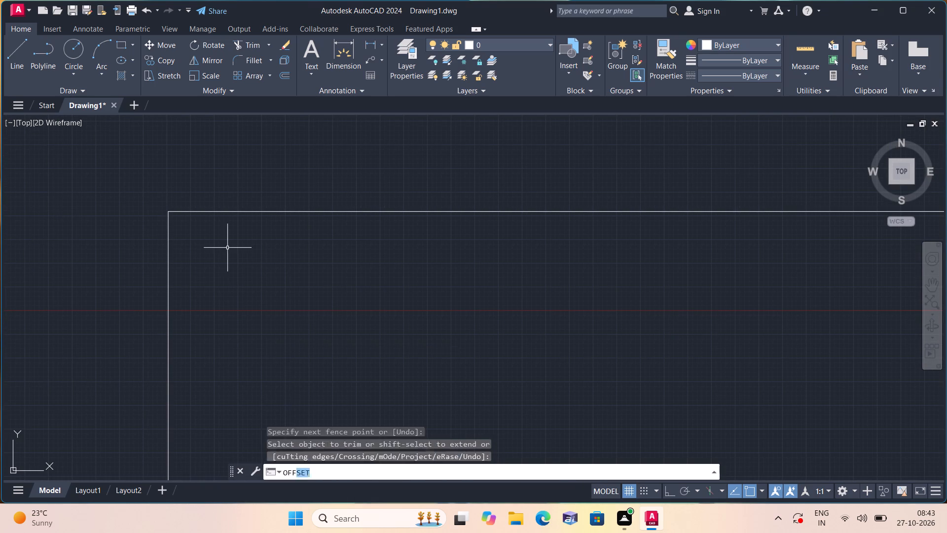
pyautogui.write('9"')
pyautogui.press('space')
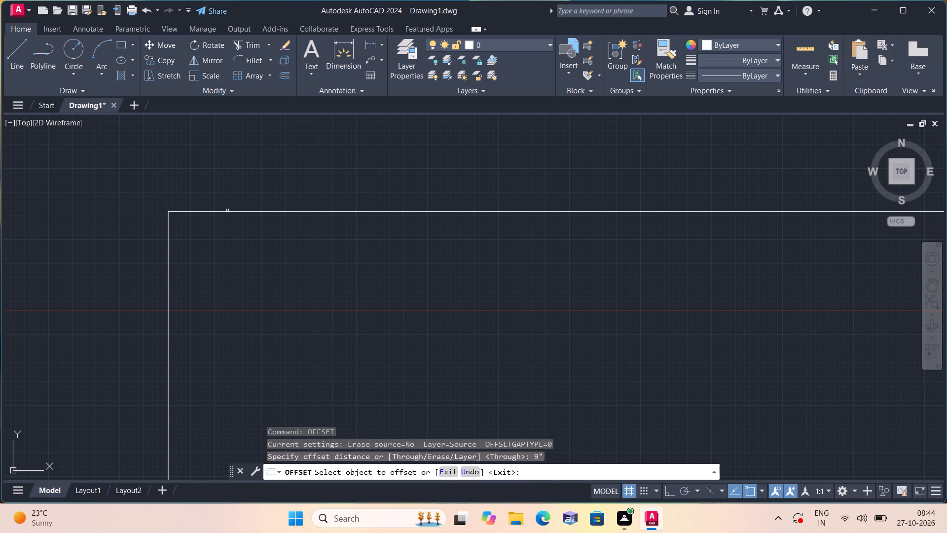
pyautogui.click(227, 211)
pyautogui.click(221, 251)
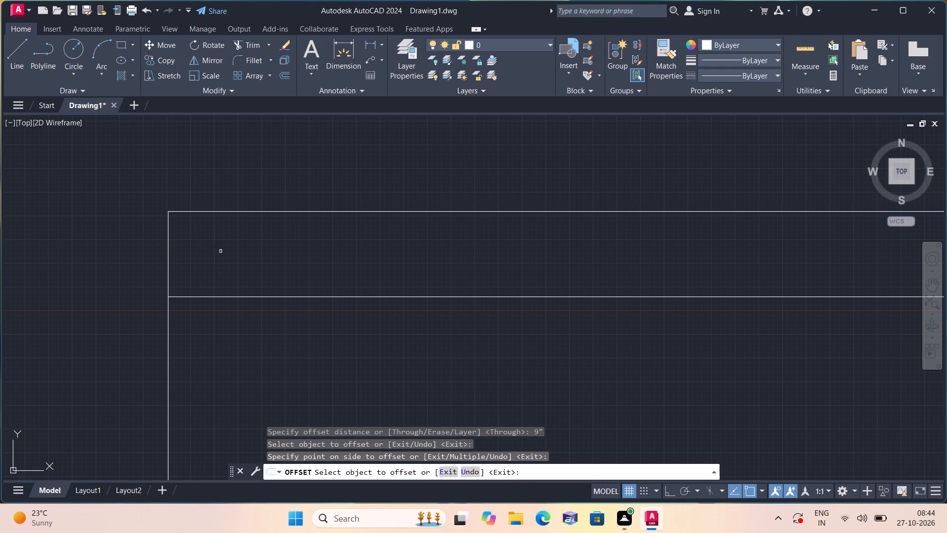
pyautogui.click(168, 230)
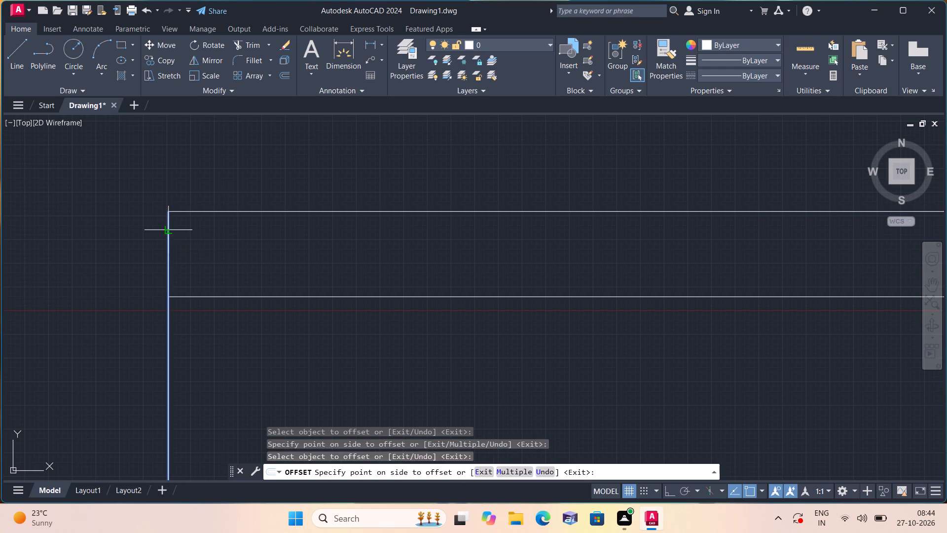
pyautogui.click(232, 241)
pyautogui.press('space')
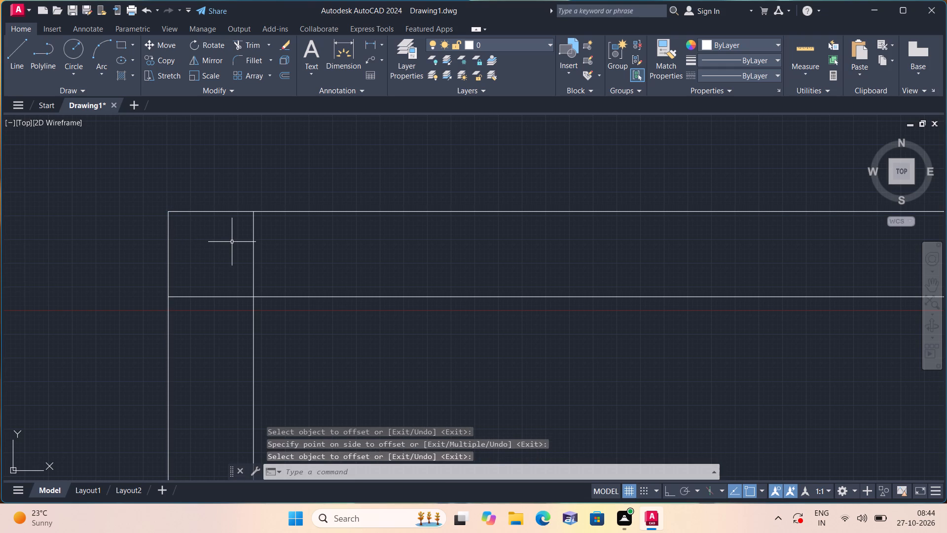
# Offset the inner vertical wall line 4'6" to the right, into the plan.
pyautogui.scroll(-1, 263, 269)
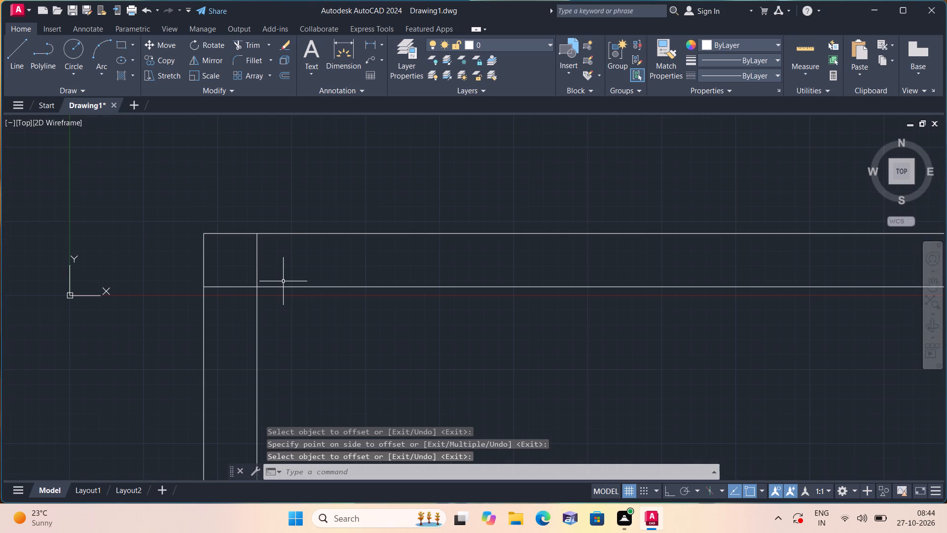
pyautogui.scroll(-1, 290, 300)
pyautogui.scroll(-1, 348, 318)
pyautogui.moveTo(340, 318); pyautogui.dragTo(218, 260, button='middle')
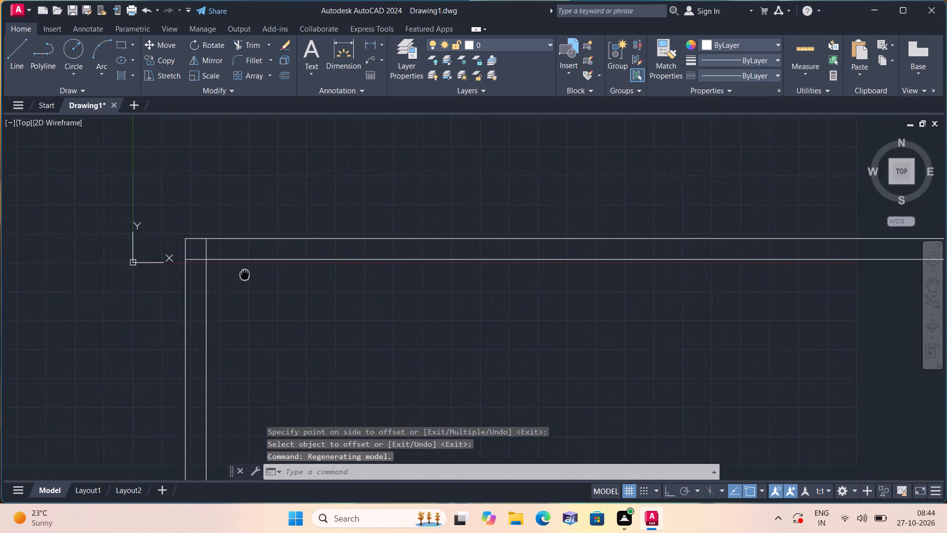
pyautogui.moveTo(218, 260); pyautogui.dragTo(172, 261, button='middle')
pyautogui.scroll(-1, 172, 261)
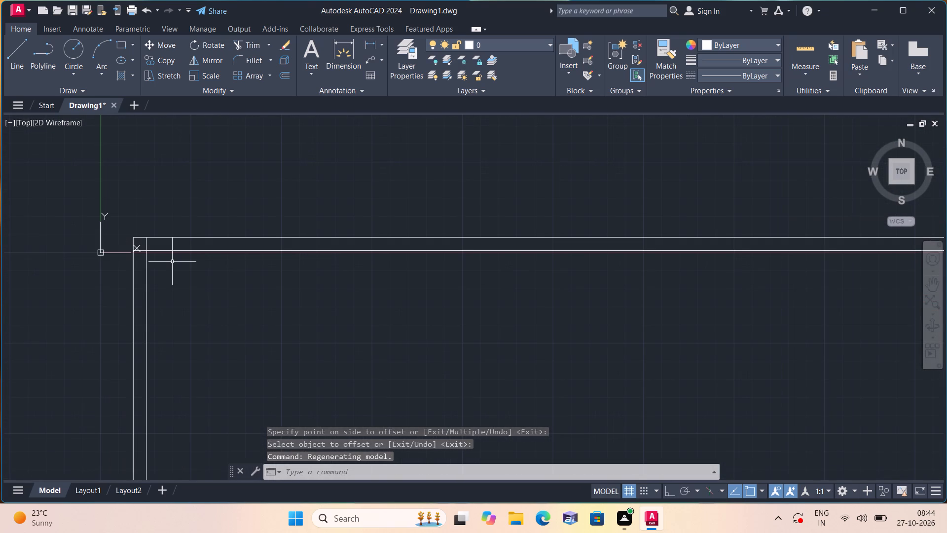
pyautogui.write('off')
pyautogui.press('space')
pyautogui.press('4')
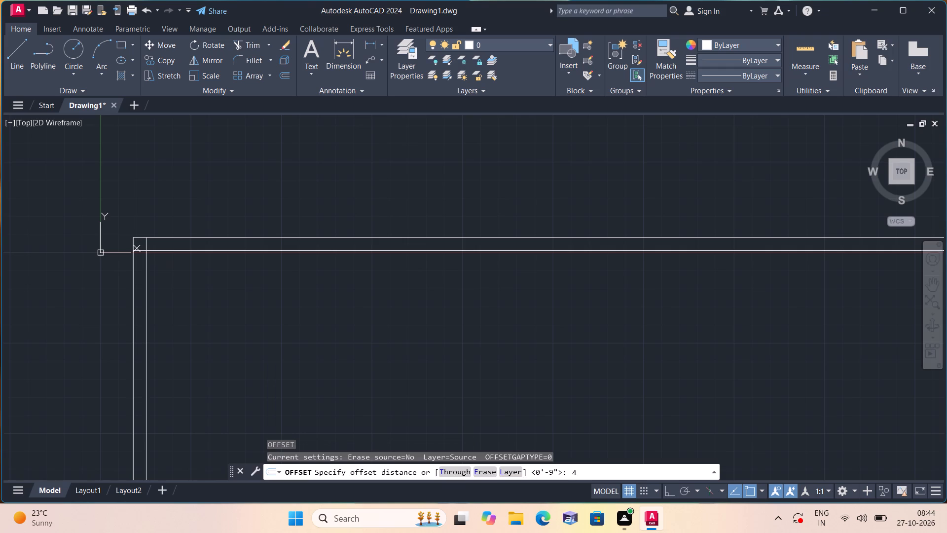
pyautogui.write('\'6"')
pyautogui.press('space')
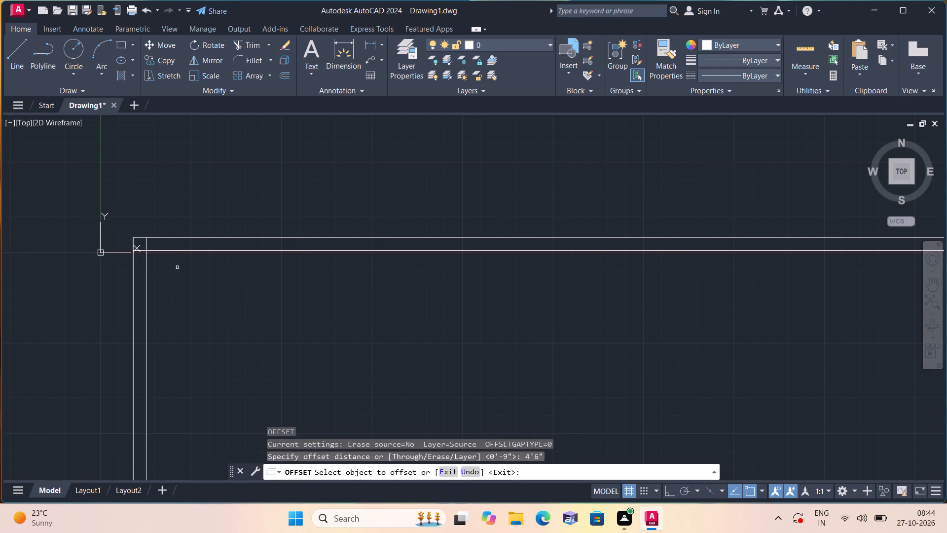
pyautogui.click(145, 271)
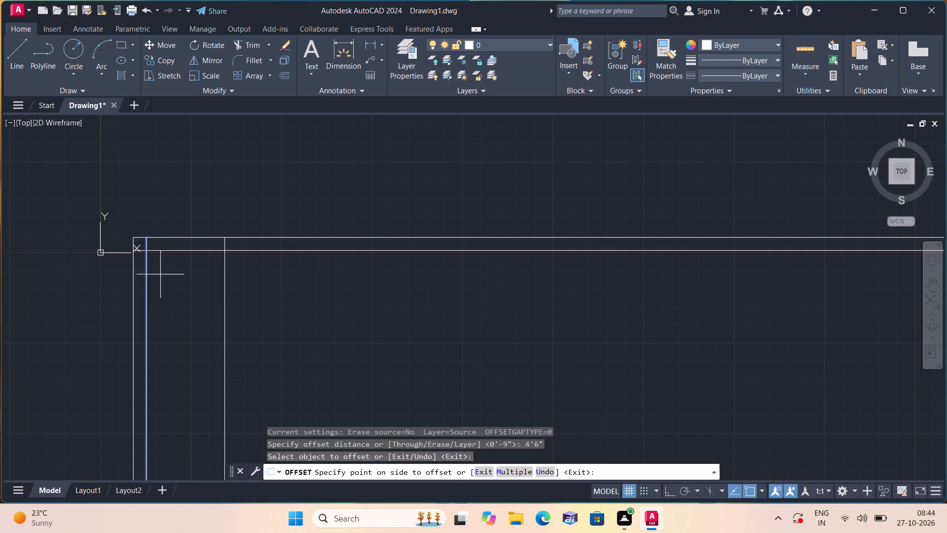
pyautogui.click(251, 281)
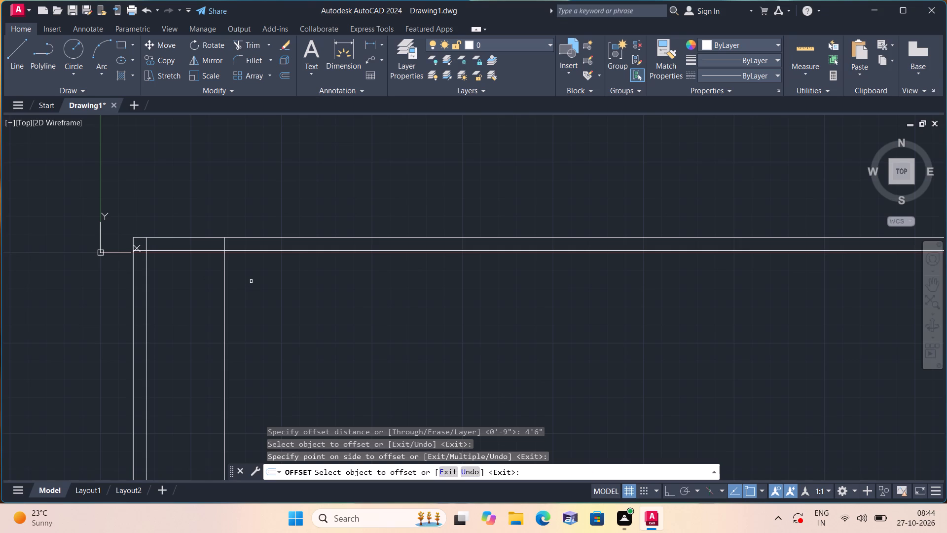
# Offset the vertical line lying 4'6" inside the left wall 9" to the right, forming the second vertical wall.
pyautogui.press('space')
pyautogui.press('space')
pyautogui.write('9"')
pyautogui.press('space')
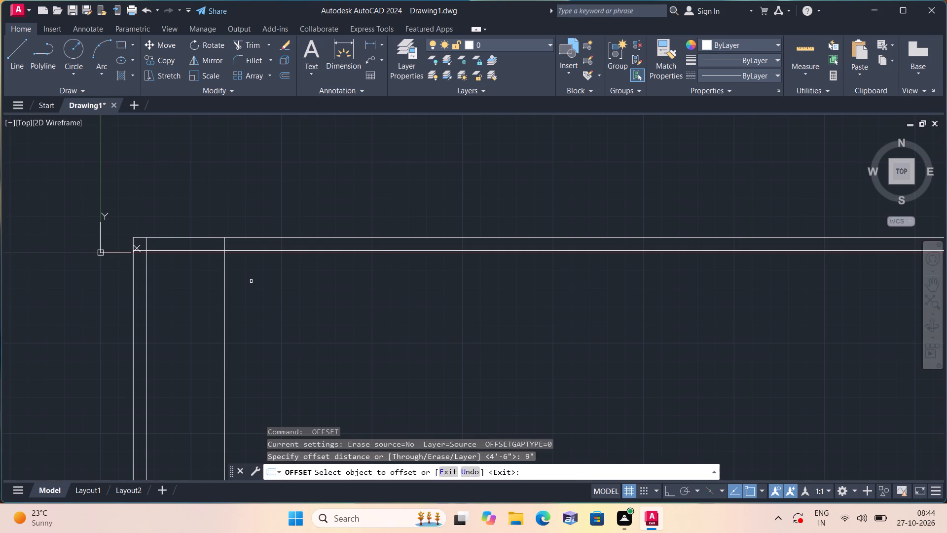
pyautogui.click(223, 263)
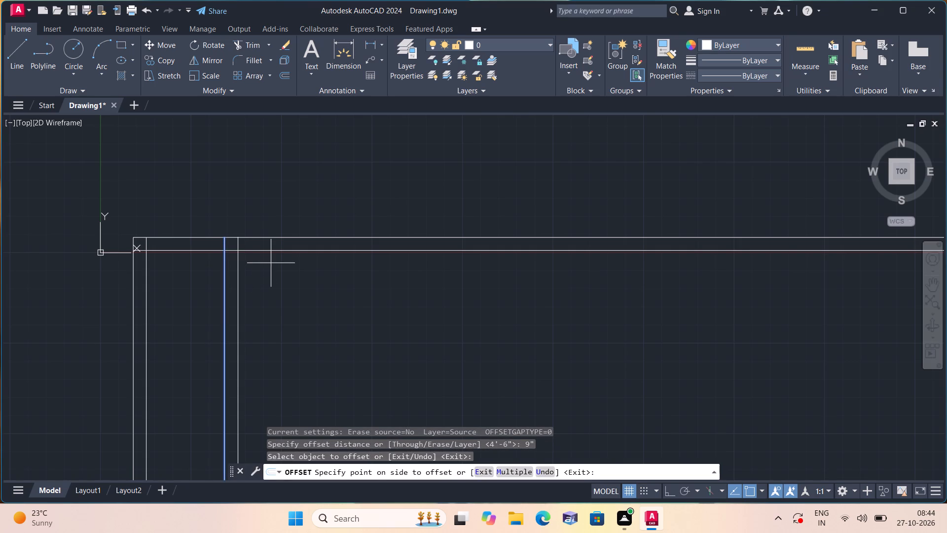
pyautogui.click(271, 263)
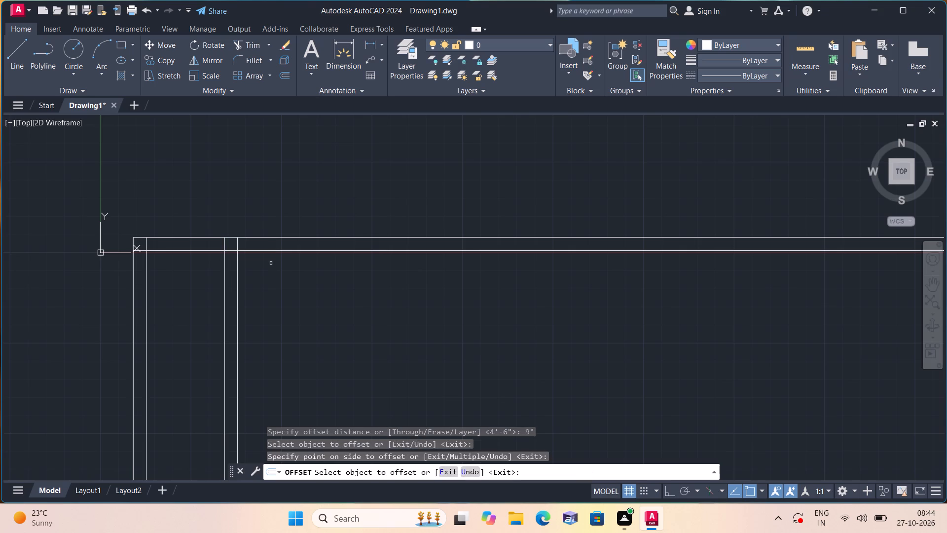
# Offset the right-hand line of the second vertical wall 10' to the right.
pyautogui.press('space')
pyautogui.press('space')
pyautogui.write("10'")
pyautogui.press('space')
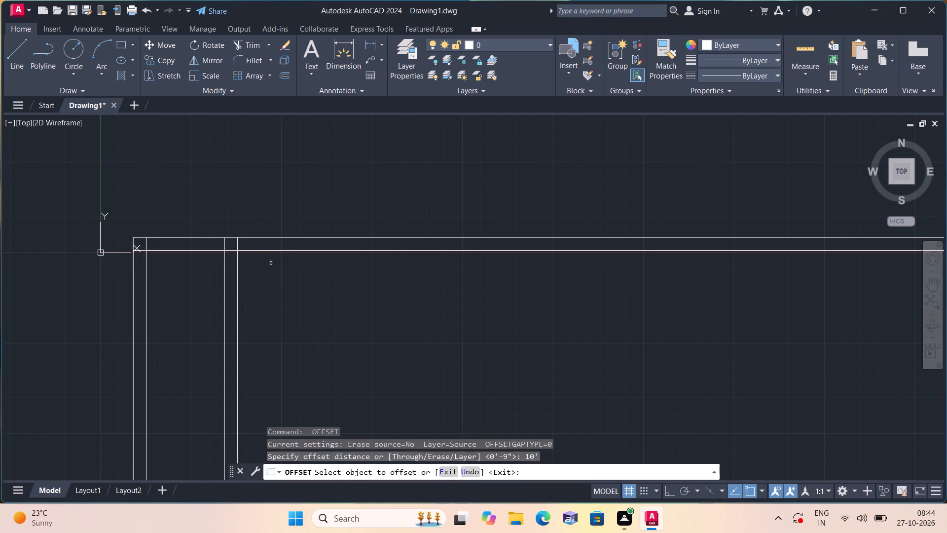
pyautogui.click(235, 273)
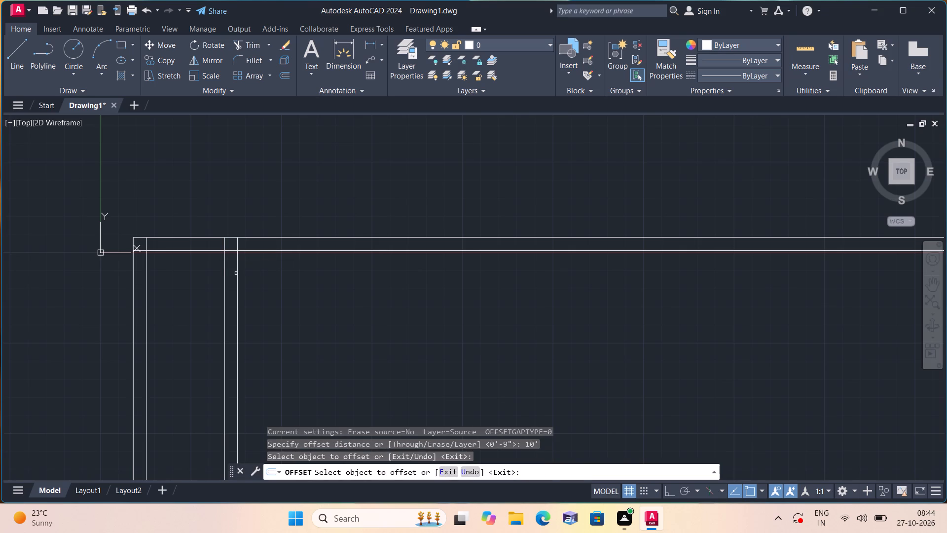
pyautogui.click(237, 273)
pyautogui.click(338, 264)
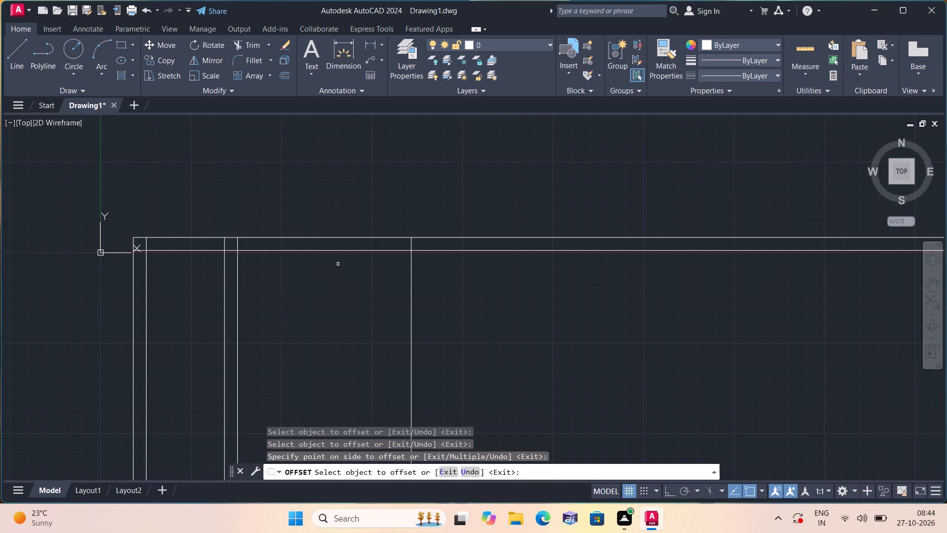
# Offset the rightmost vertical line 9" to the right to give the third vertical wall its thickness.
pyautogui.press('space')
pyautogui.press('space')
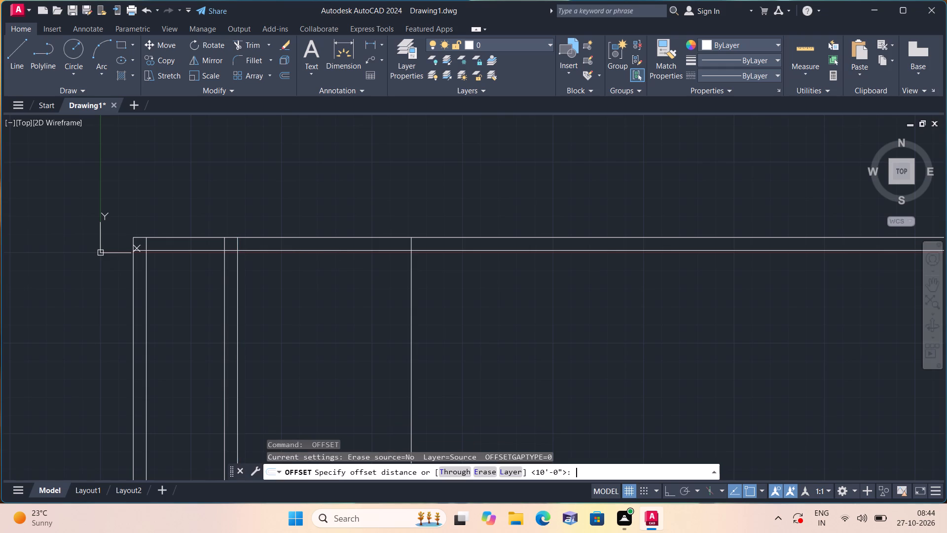
pyautogui.write('9"')
pyautogui.press('space')
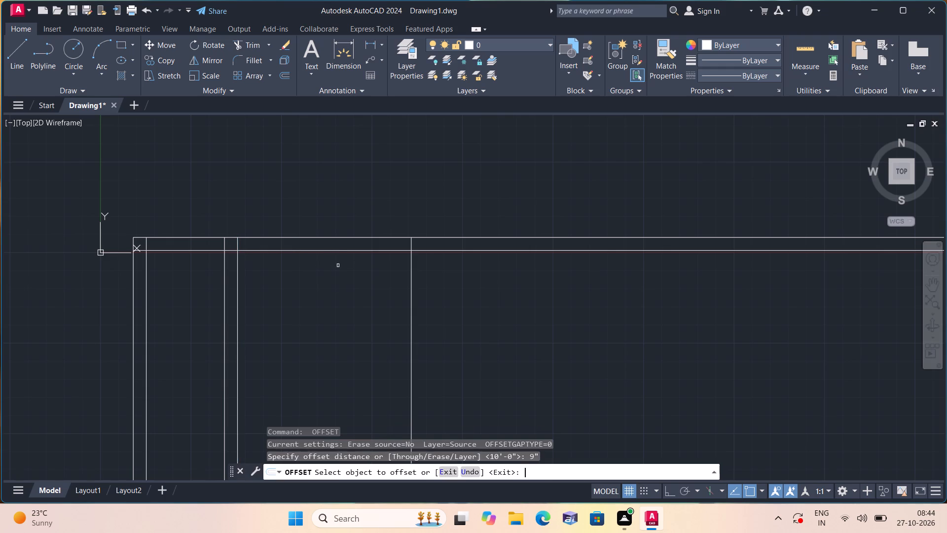
pyautogui.scroll(-1, 411, 303)
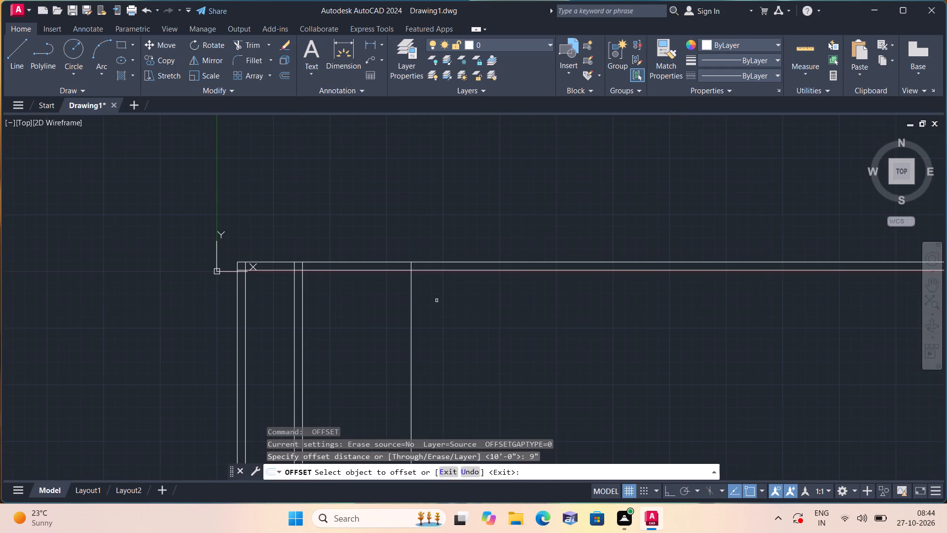
pyautogui.click(414, 299)
pyautogui.click(414, 299)
pyautogui.click(411, 294)
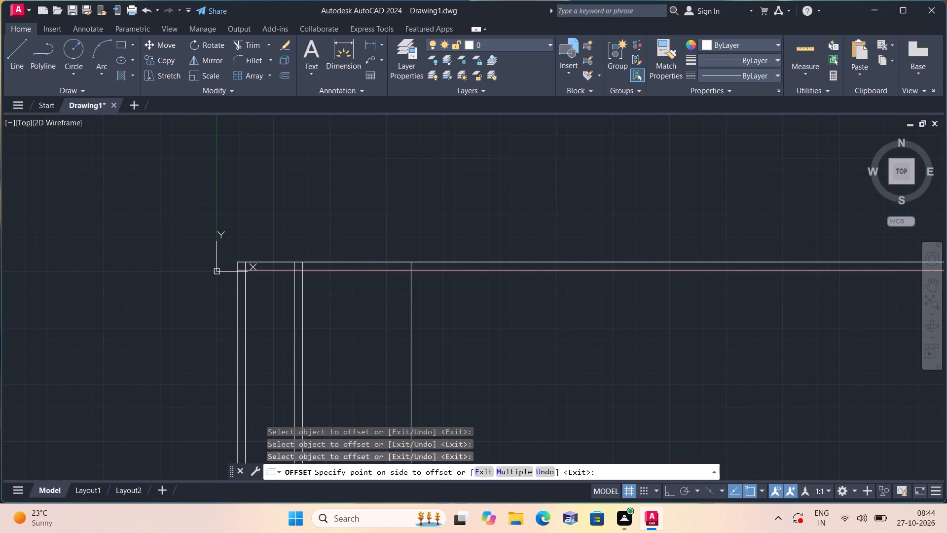
pyautogui.click(419, 292)
pyautogui.moveTo(423, 295); pyautogui.dragTo(338, 282, button='middle')
pyautogui.scroll(-1, 338, 282)
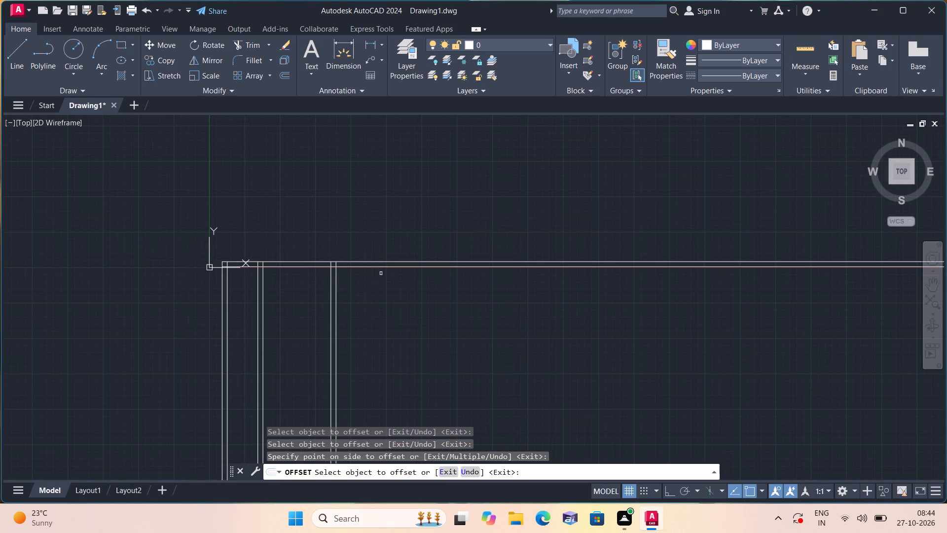
# Offset the inner line of the top wall 11' downward to start a horizontal cross wall.
pyautogui.press('space')
pyautogui.press('space')
pyautogui.write("11'")
pyautogui.press('space')
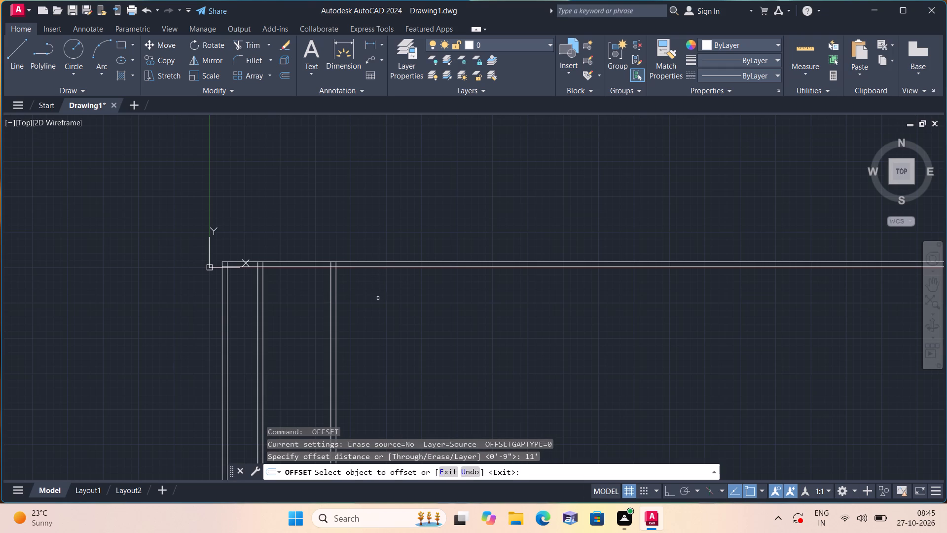
pyautogui.press('Escape')
pyautogui.press('space')
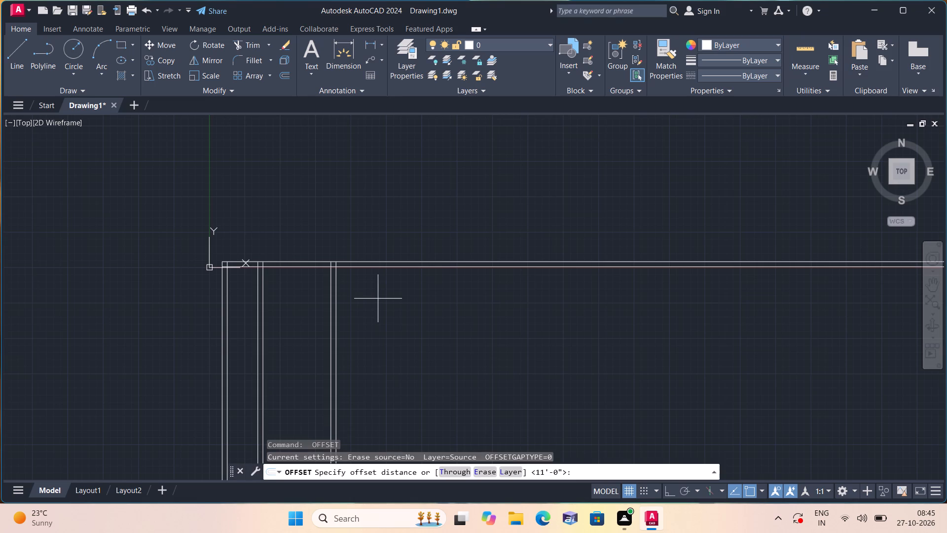
pyautogui.press('space')
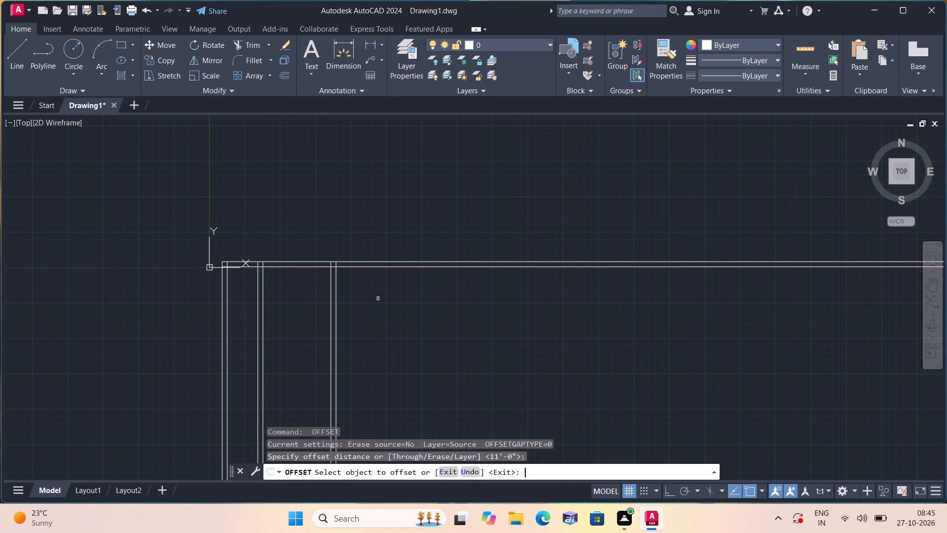
pyautogui.write('8\'6"')
pyautogui.press('space')
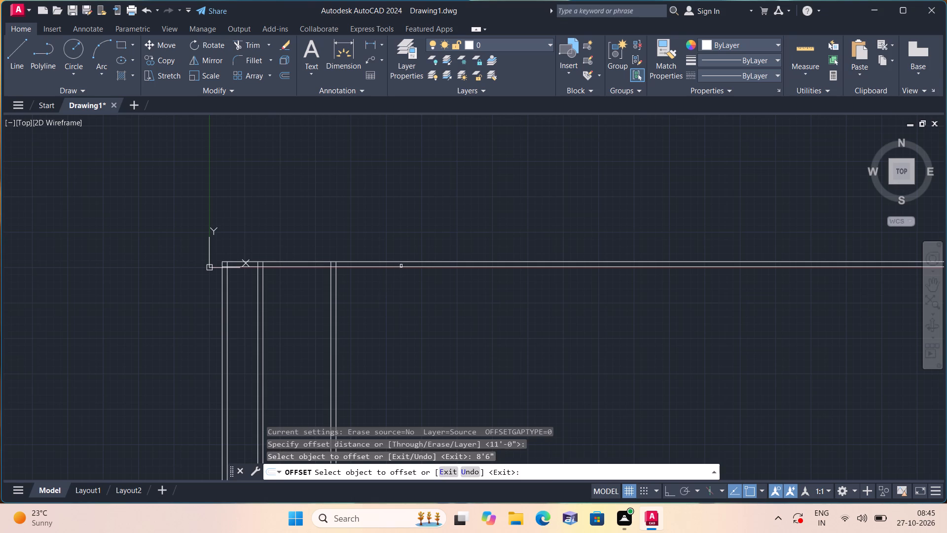
pyautogui.click(401, 266)
pyautogui.click(400, 341)
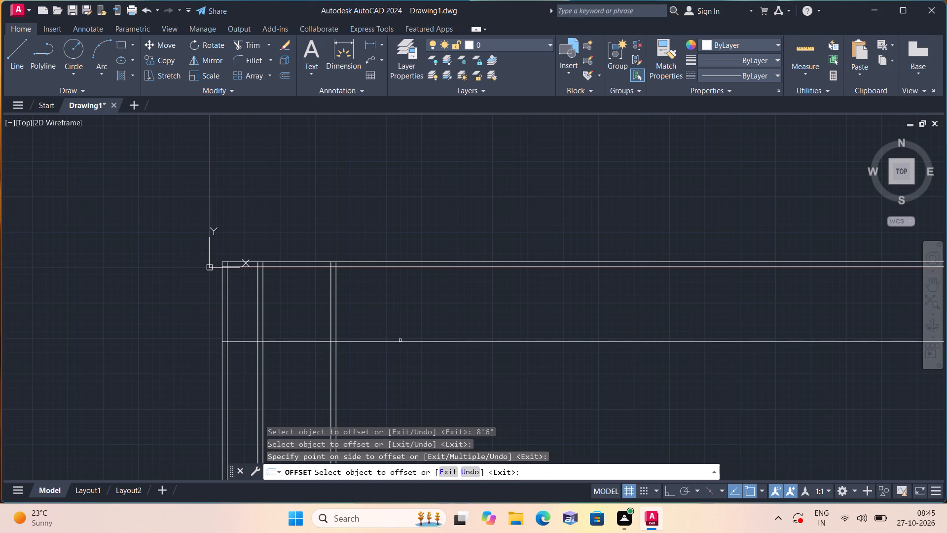
# Offset the horizontal cross-wall line 4.5" downward to form a thin partition wall.
pyautogui.press('space')
pyautogui.press('space')
pyautogui.write('4.5"')
pyautogui.press('space')
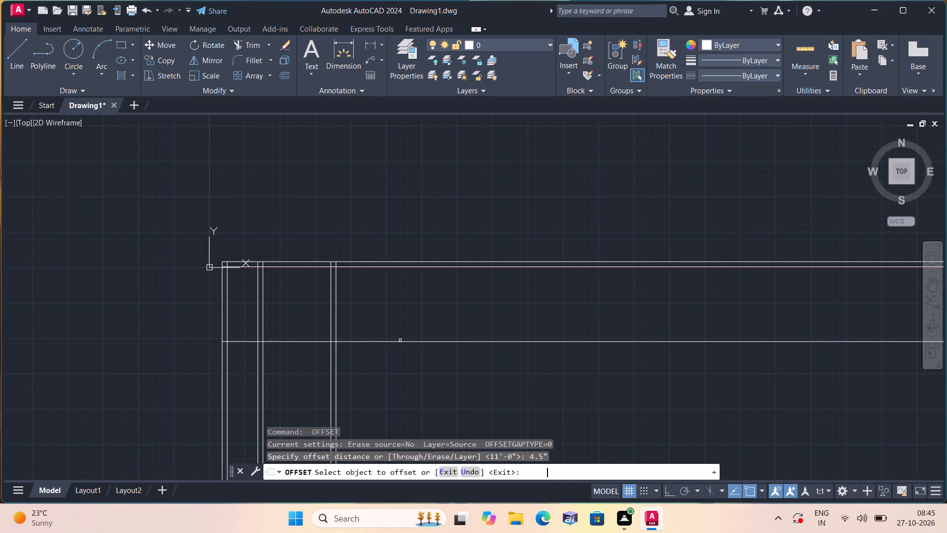
pyautogui.click(400, 341)
pyautogui.click(401, 361)
pyautogui.press('space')
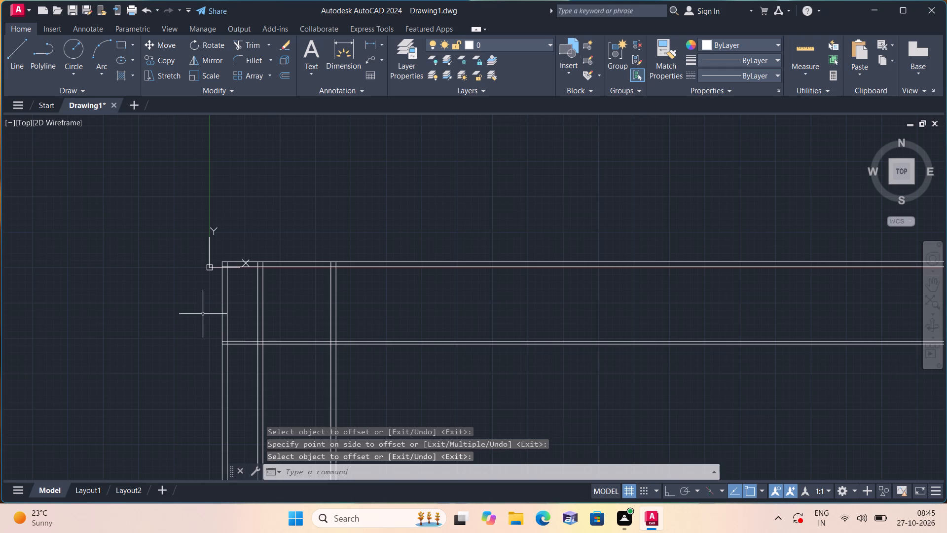
# Offset the outermost left wall line 4.5" to the right, placing a line midway inside the 9" wall.
pyautogui.scroll(1, 193, 305)
pyautogui.moveTo(268, 332); pyautogui.dragTo(366, 325, button='middle')
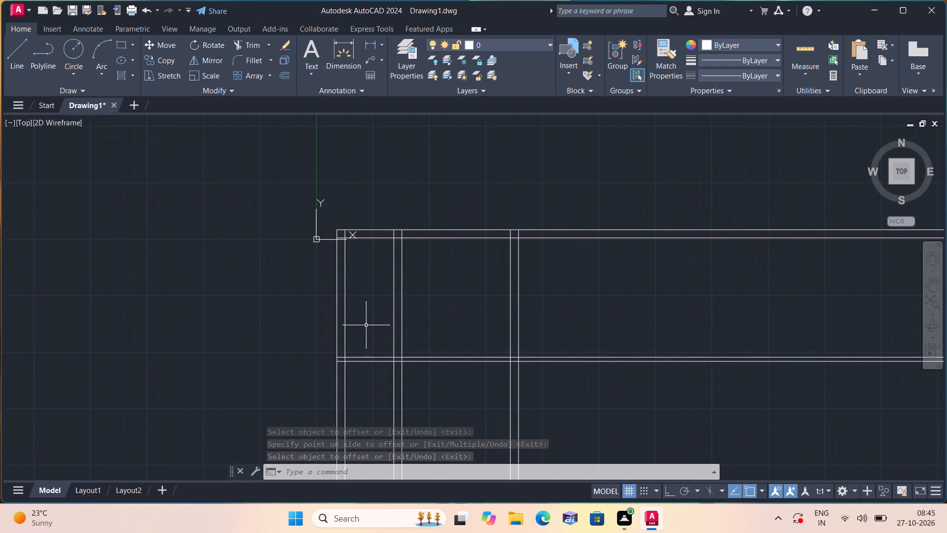
pyautogui.write('off')
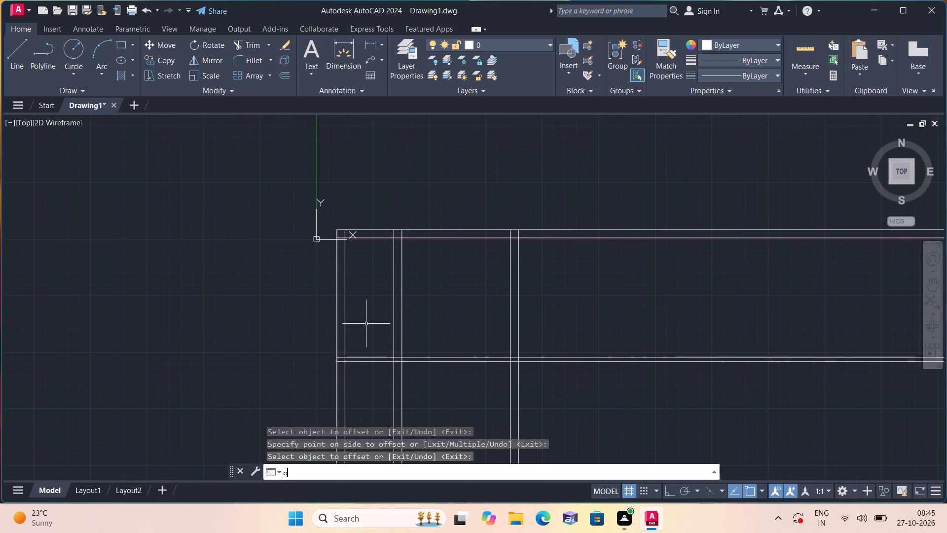
pyautogui.press('space')
pyautogui.write('4.5"')
pyautogui.press('space')
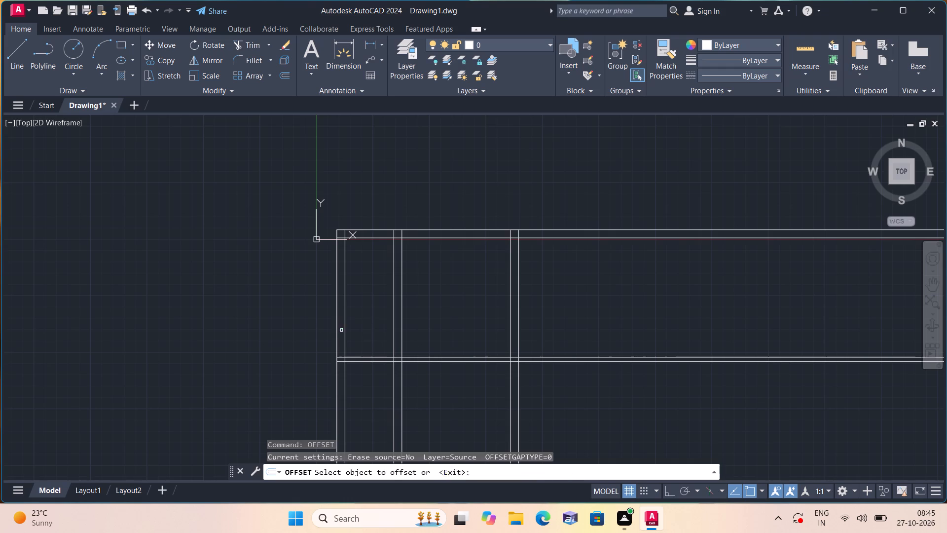
pyautogui.click(336, 313)
pyautogui.scroll(2, 341, 313)
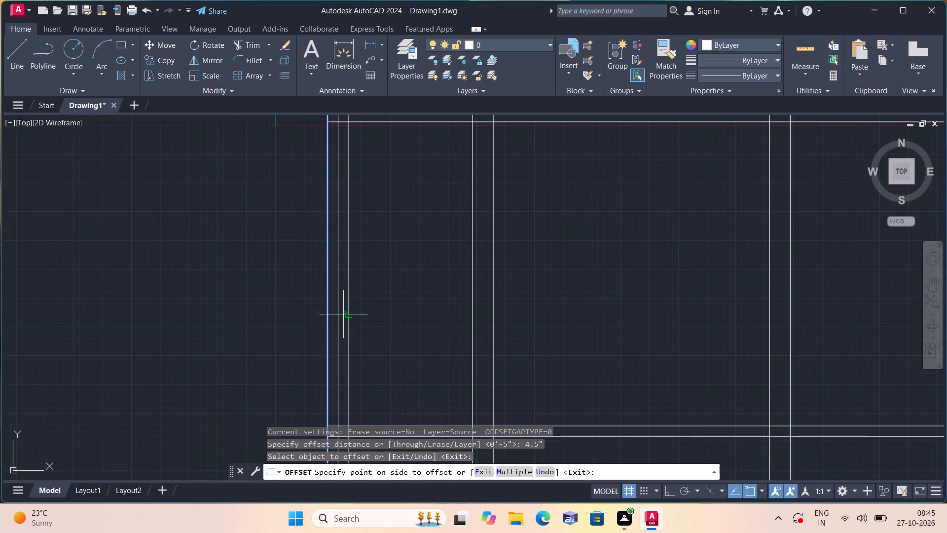
pyautogui.click(346, 314)
pyautogui.press('space')
pyautogui.scroll(-1, 390, 308)
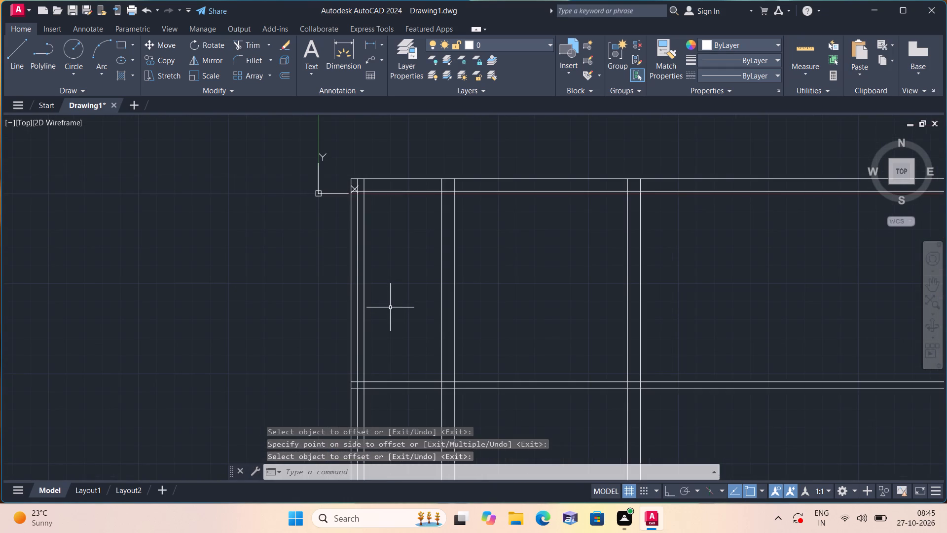
# Trim the left wall's 4.5" line below the cross wall's upper line, and its 9" inner line above the cross wall.
pyautogui.write('trim')
pyautogui.press('space')
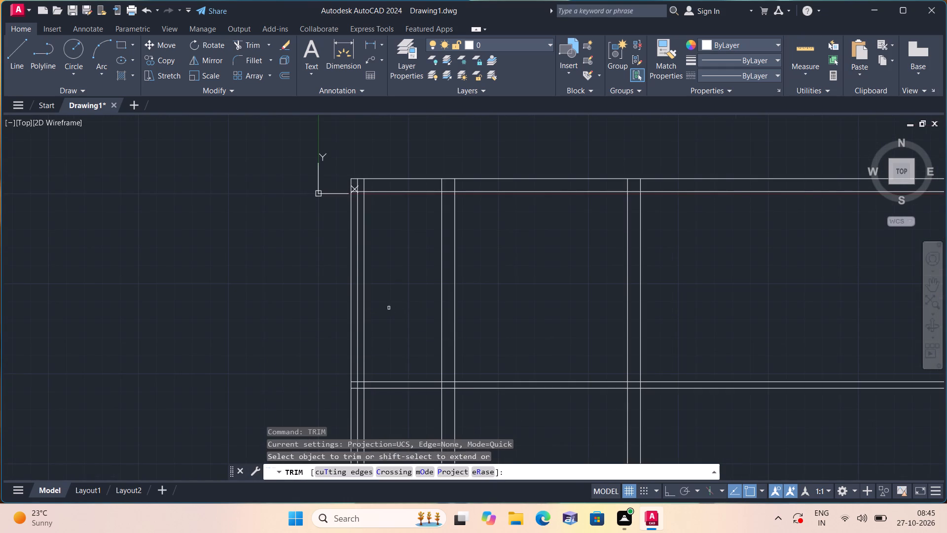
pyautogui.scroll(1, 358, 401)
pyautogui.click(356, 396)
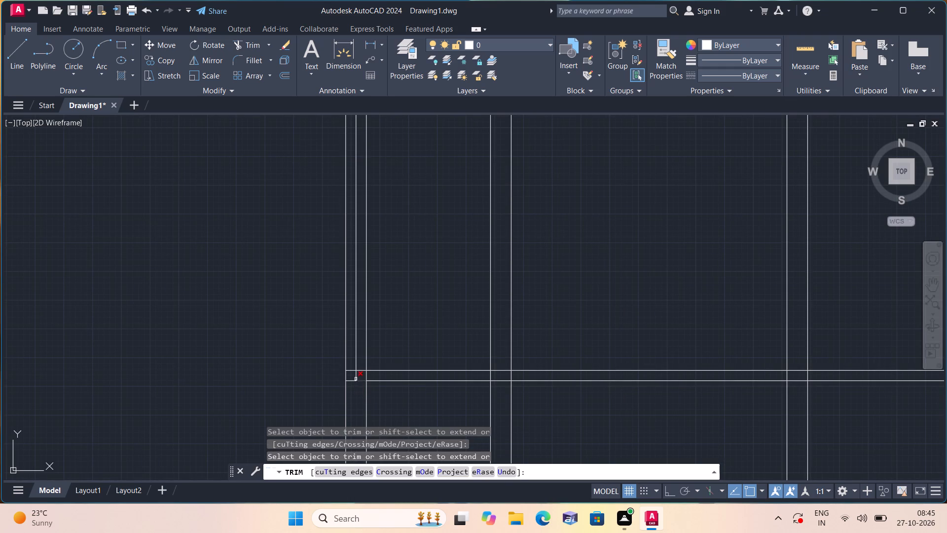
pyautogui.click(356, 378)
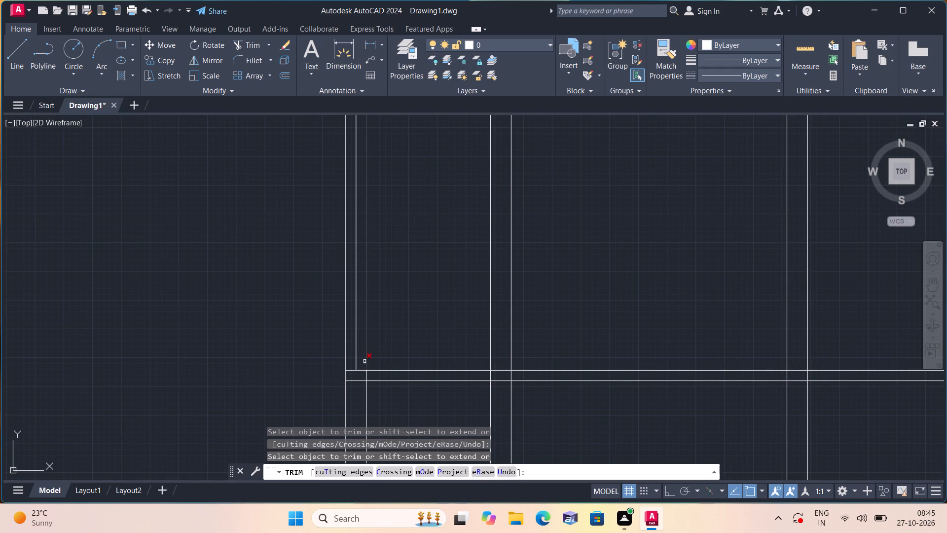
pyautogui.click(364, 361)
# Trim the stub of the top wall's inner line that crosses the left wall at the upper-left corner.
pyautogui.scroll(-1, 372, 353)
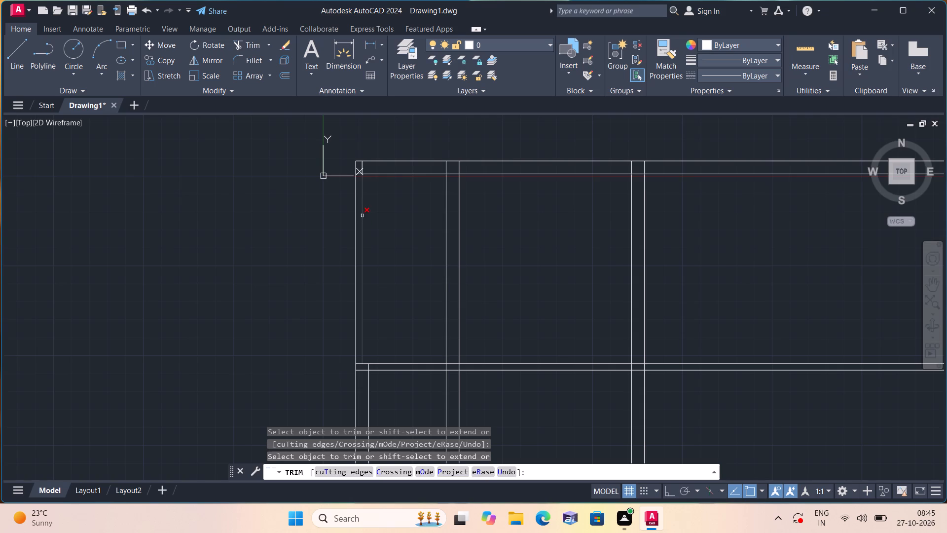
pyautogui.scroll(3, 356, 154)
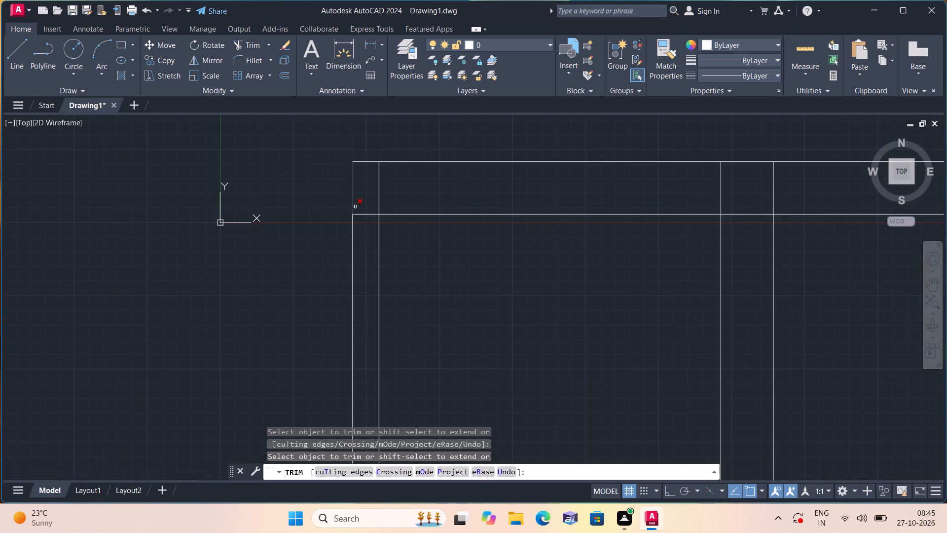
pyautogui.click(364, 221)
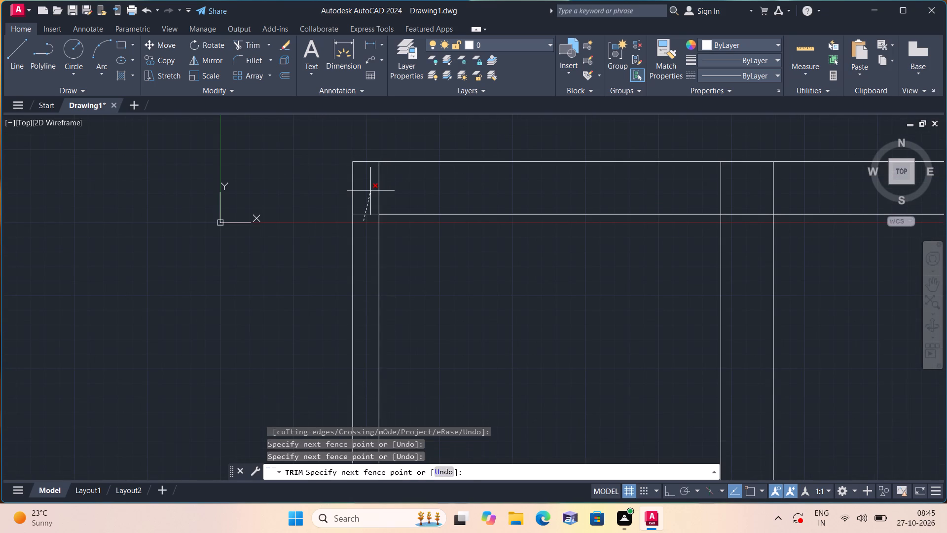
pyautogui.click(370, 191)
# Trim the stubs of both cross-wall lines inside the left wall, opening the junction where the wall thickness changes.
pyautogui.scroll(-1, 367, 190)
pyautogui.scroll(-3, 459, 237)
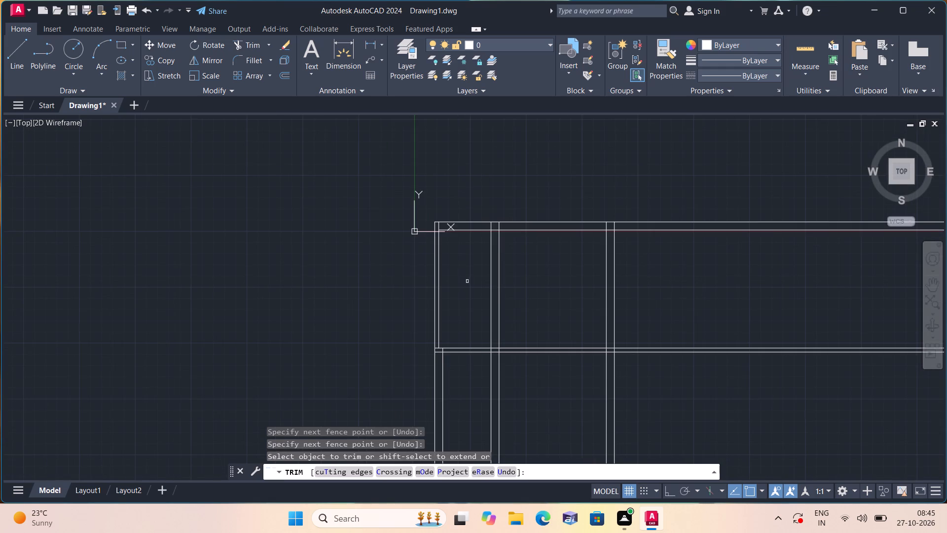
pyautogui.moveTo(468, 284); pyautogui.dragTo(440, 190, button='middle')
pyautogui.scroll(3, 412, 262)
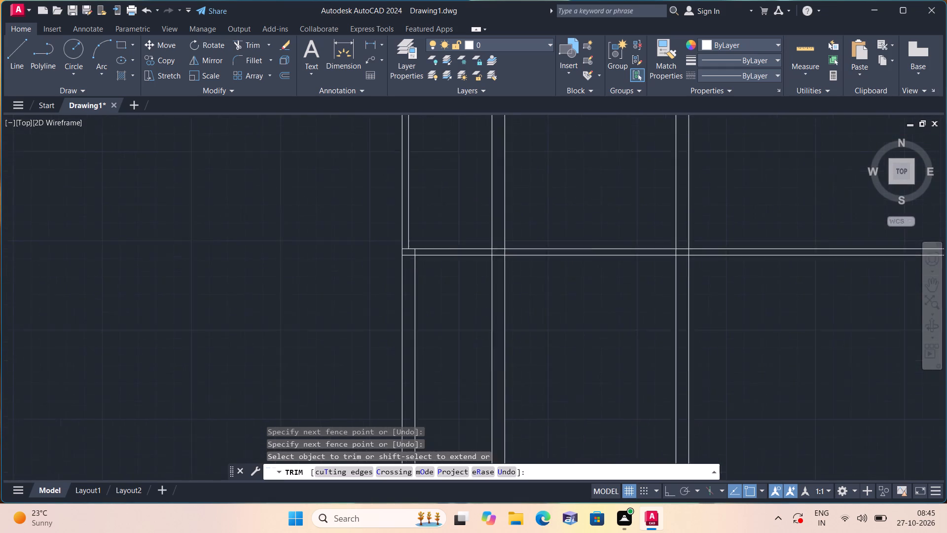
pyautogui.scroll(2, 392, 244)
pyautogui.moveTo(386, 199); pyautogui.dragTo(389, 223)
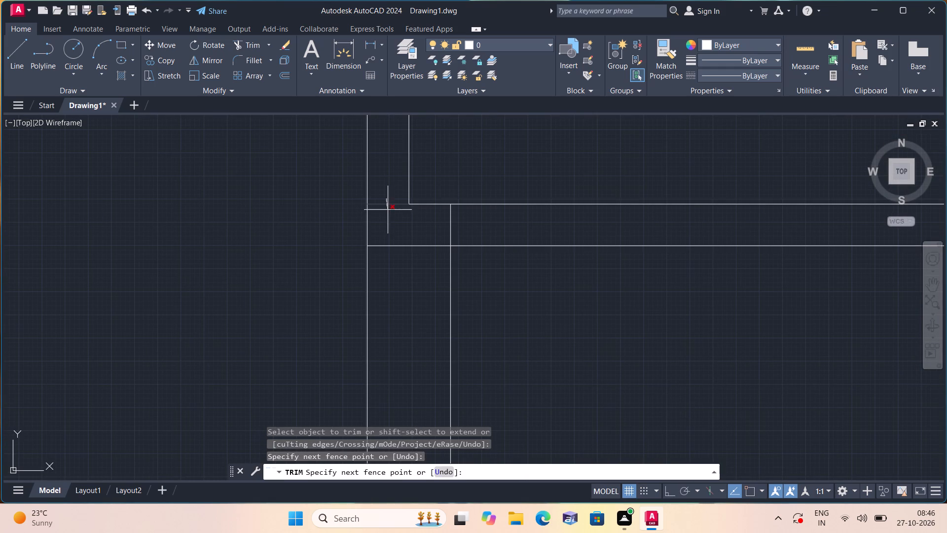
pyautogui.moveTo(389, 223); pyautogui.dragTo(419, 264)
pyautogui.press('space')
pyautogui.scroll(-6, 419, 264)
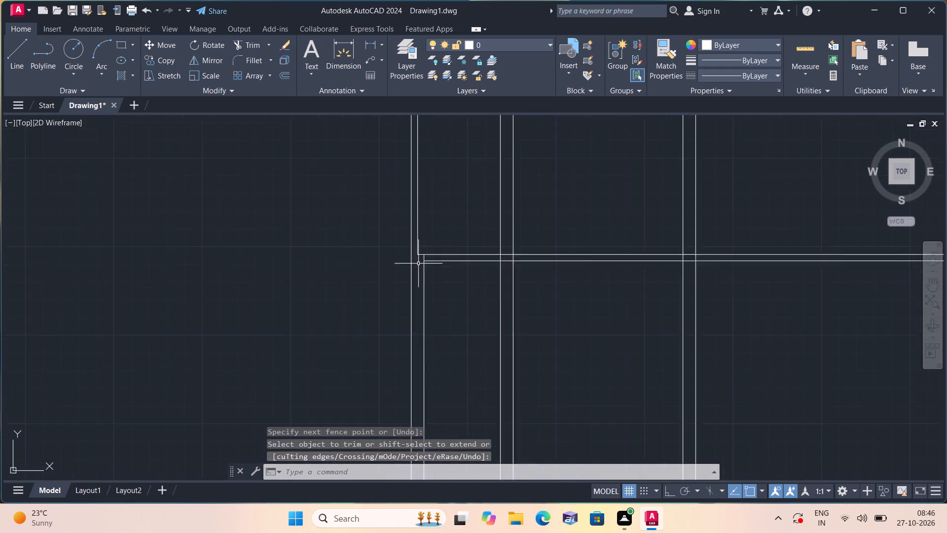
pyautogui.scroll(2, 462, 265)
pyautogui.moveTo(462, 264); pyautogui.dragTo(480, 277, button='middle')
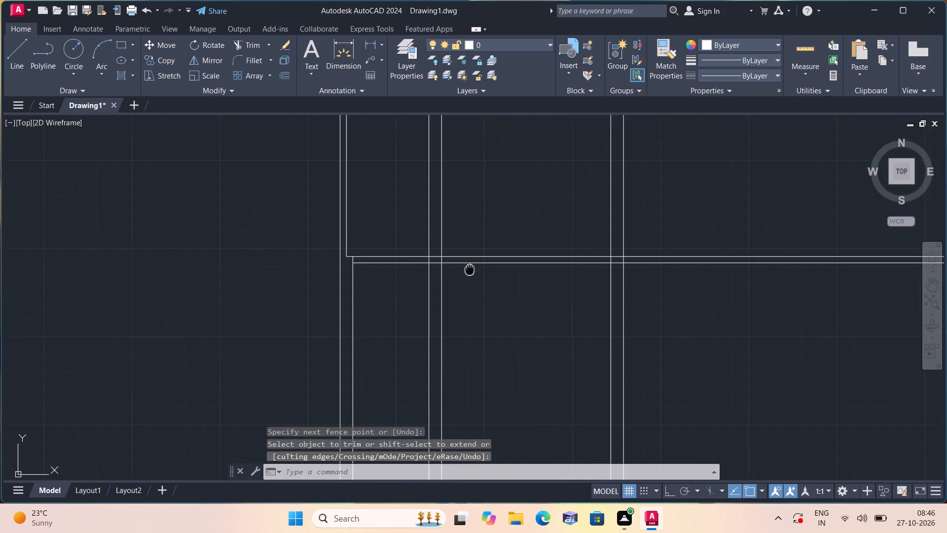
# Offset the cross wall's lower line 9" upward.
pyautogui.moveTo(480, 277); pyautogui.dragTo(508, 310, button='middle')
pyautogui.write('off')
pyautogui.press('space')
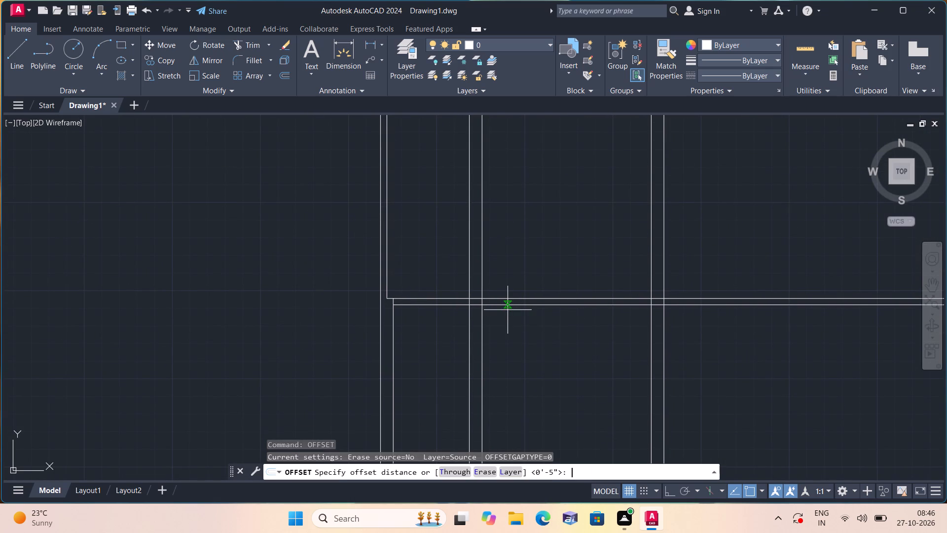
pyautogui.write('9"')
pyautogui.press('space')
pyautogui.click(496, 300)
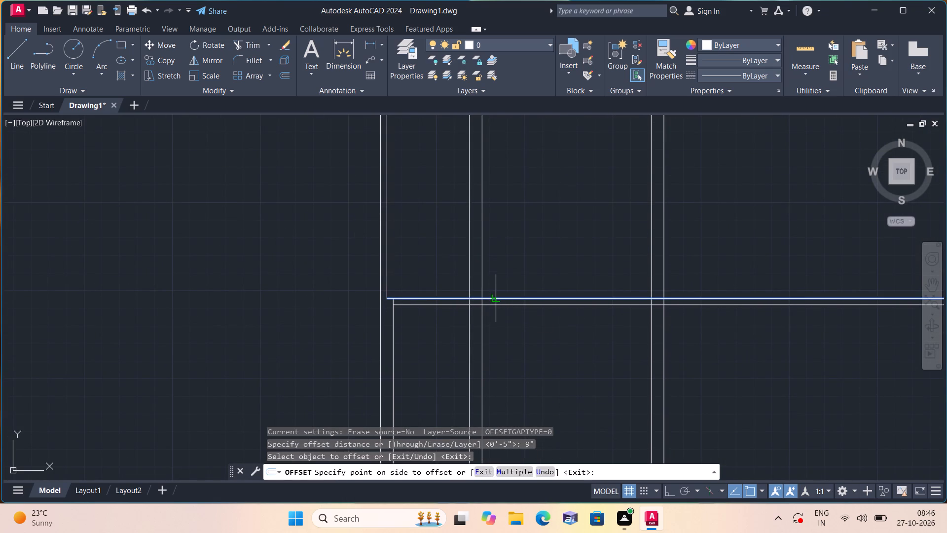
pyautogui.press('Escape')
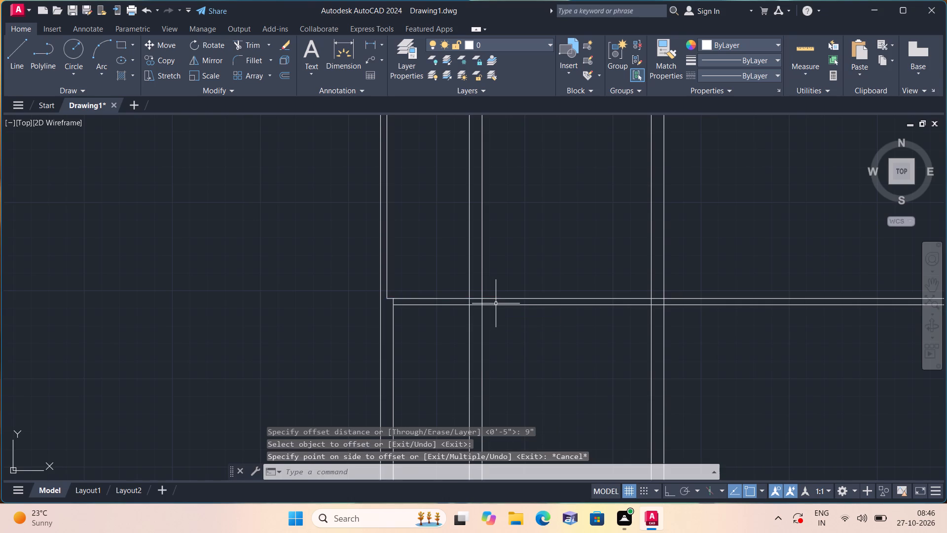
pyautogui.press('space')
pyautogui.press('space')
pyautogui.click(496, 305)
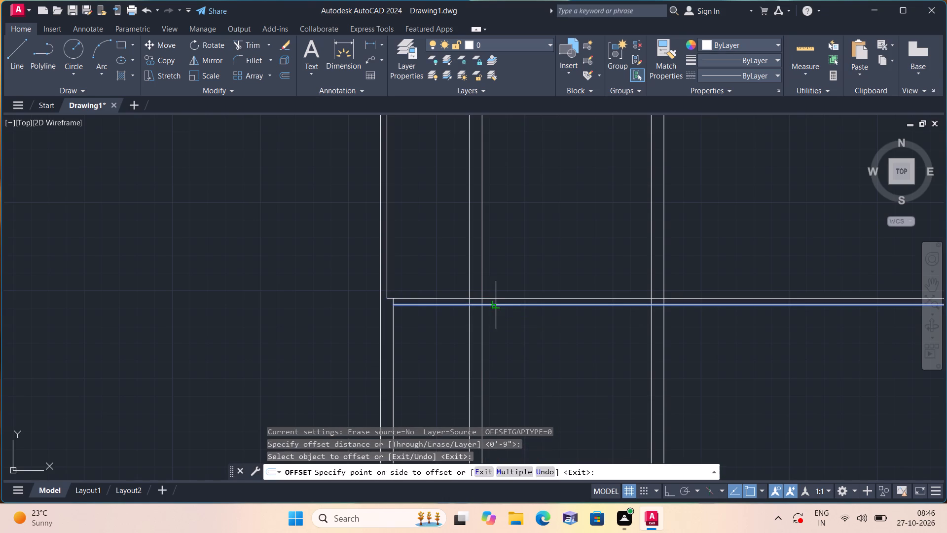
pyautogui.click(517, 271)
pyautogui.press('space')
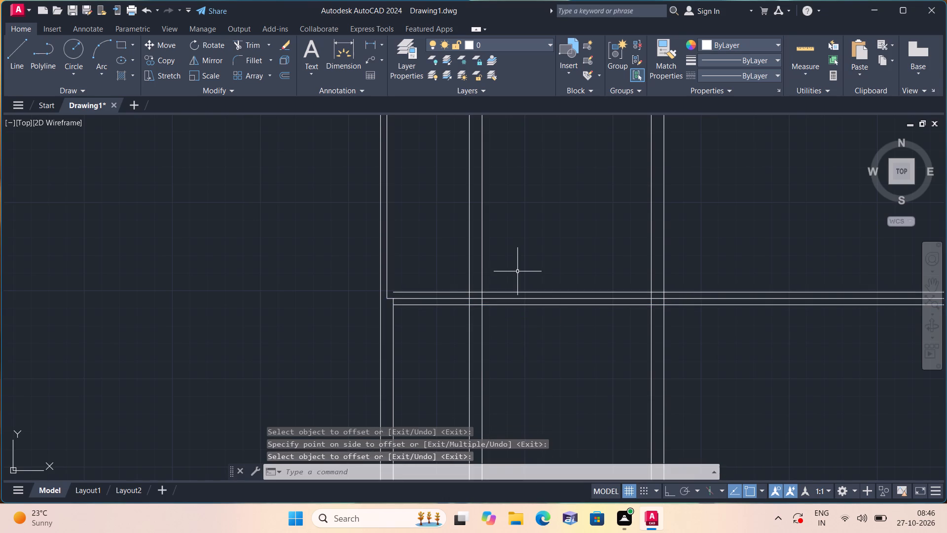
# Trim the new 9" offset line from the first interior vertical wall rightward, keeping only its part inside the first room.
pyautogui.write('trim')
pyautogui.press('space')
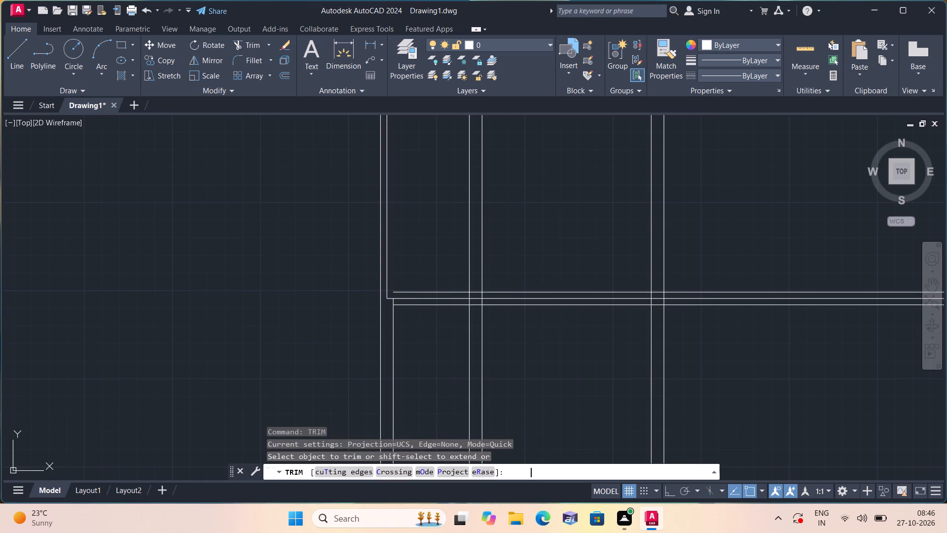
pyautogui.click(520, 294)
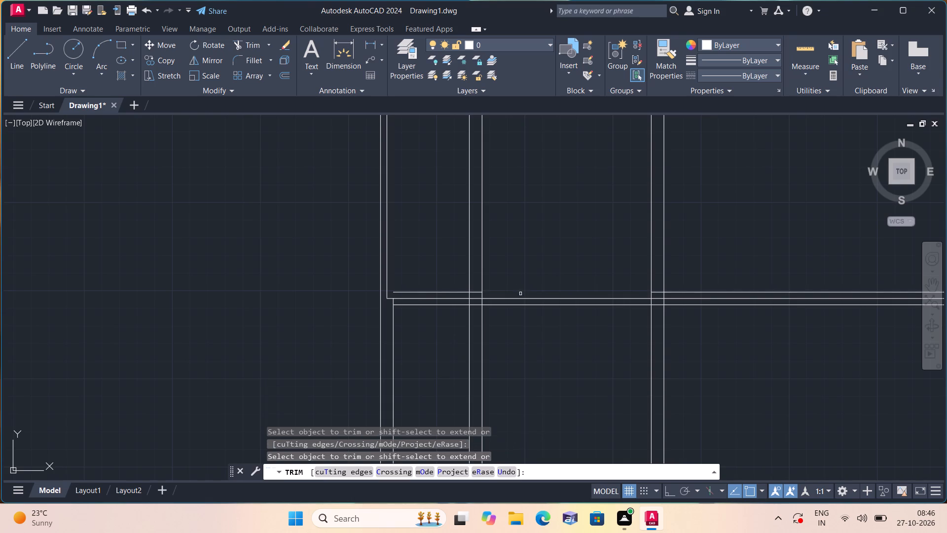
pyautogui.scroll(-1, 574, 293)
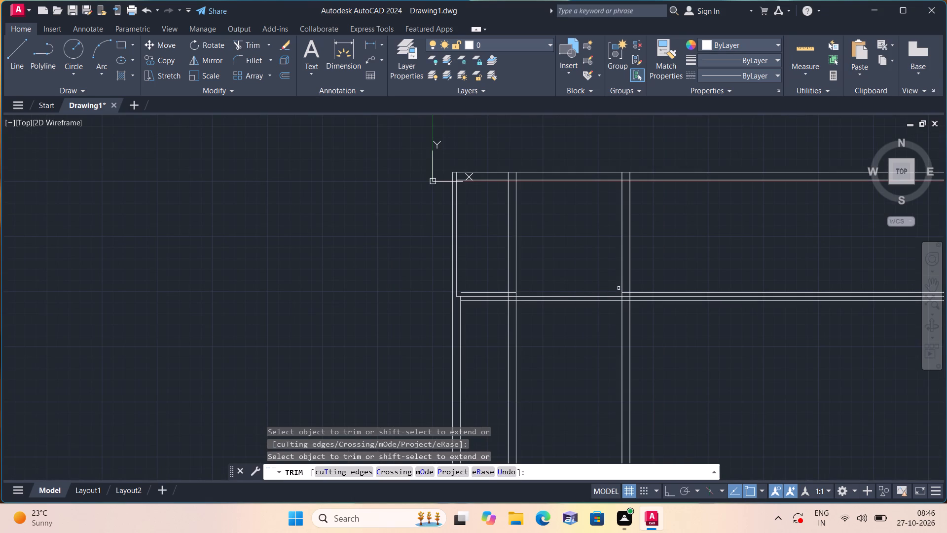
pyautogui.click(624, 294)
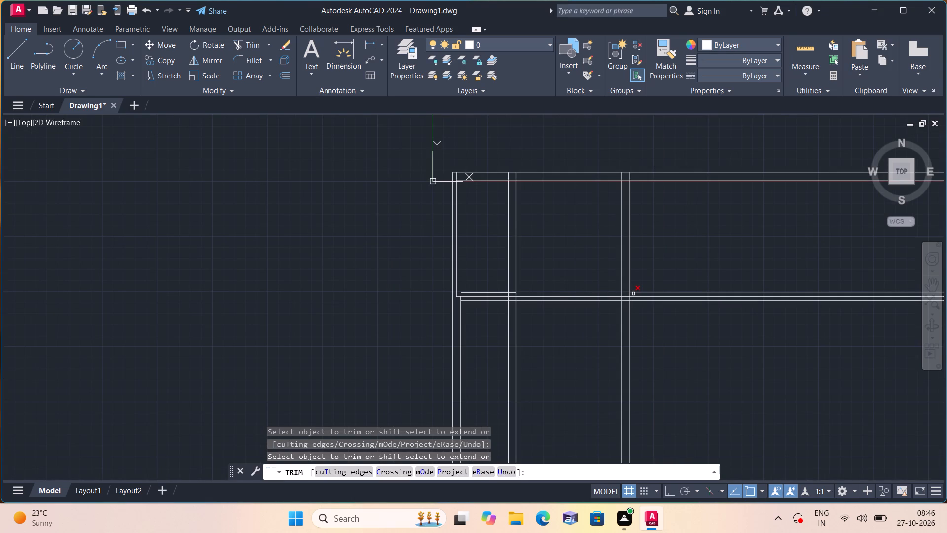
pyautogui.click(634, 294)
# Trim the cross wall's middle line from the left wall to the first interior wall, and the left wall's inner-line stub above the lower line.
pyautogui.scroll(1, 417, 305)
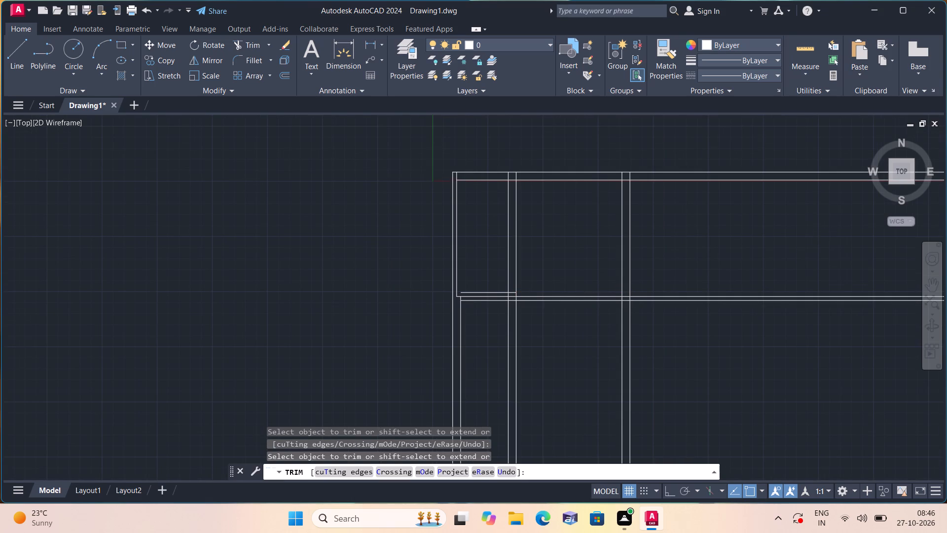
pyautogui.scroll(1, 494, 305)
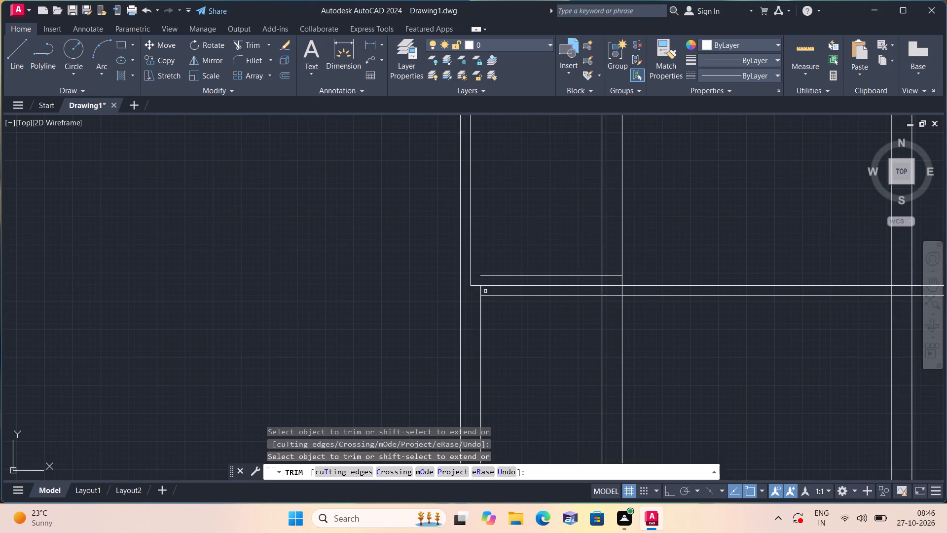
pyautogui.scroll(1, 485, 291)
pyautogui.click(470, 281)
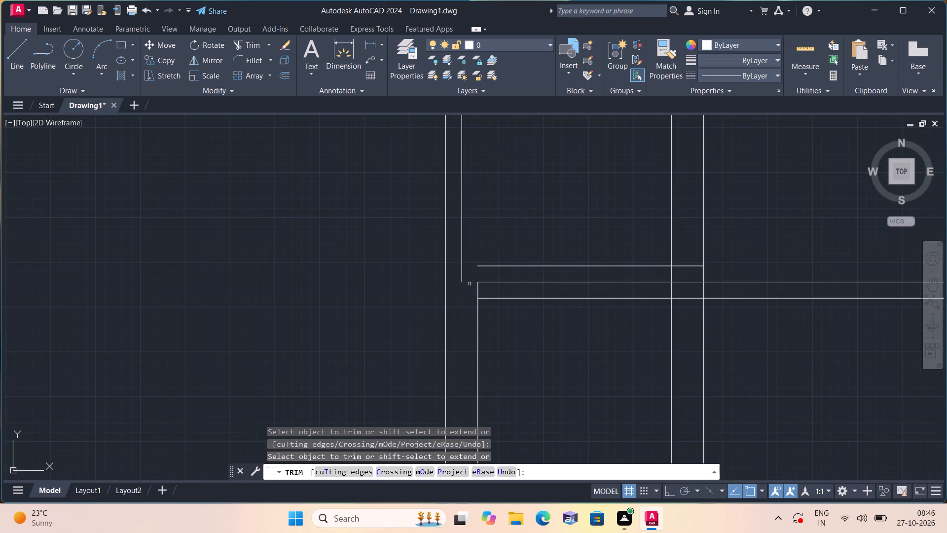
pyautogui.moveTo(477, 286); pyautogui.dragTo(483, 286)
pyautogui.click(502, 282)
pyautogui.scroll(-2, 502, 282)
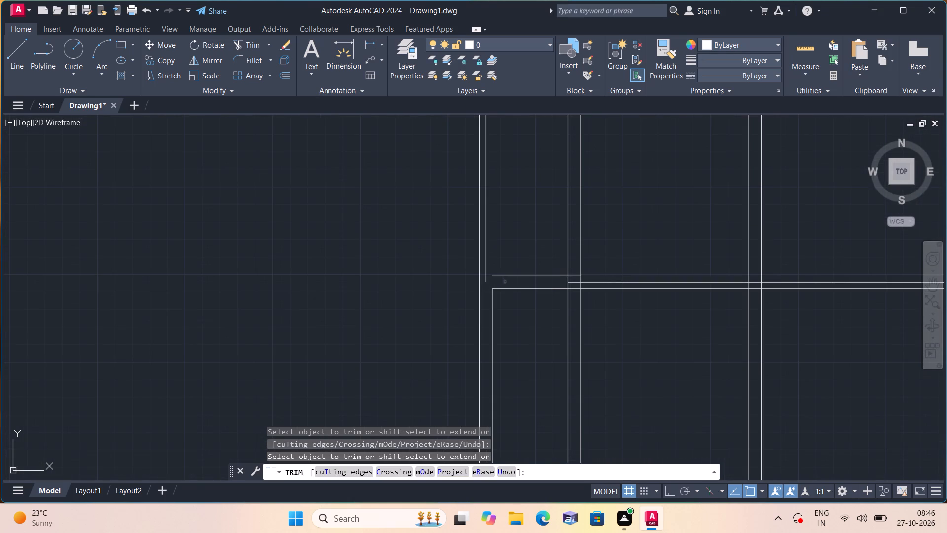
# Trim the upper and middle cross-wall line stubs inside the first interior wall, and that wall's left line between the cross-wall faces.
pyautogui.click(576, 285)
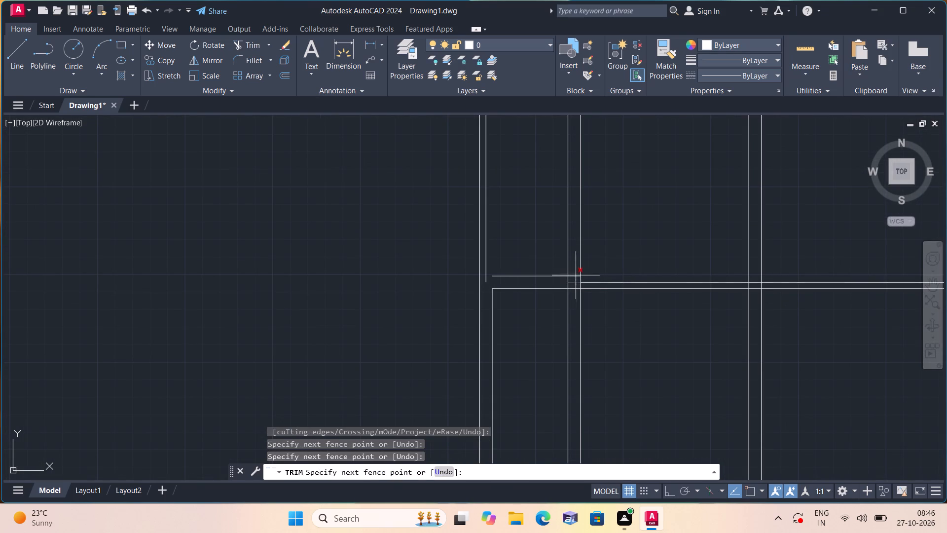
pyautogui.click(576, 273)
pyautogui.moveTo(576, 278); pyautogui.dragTo(565, 285)
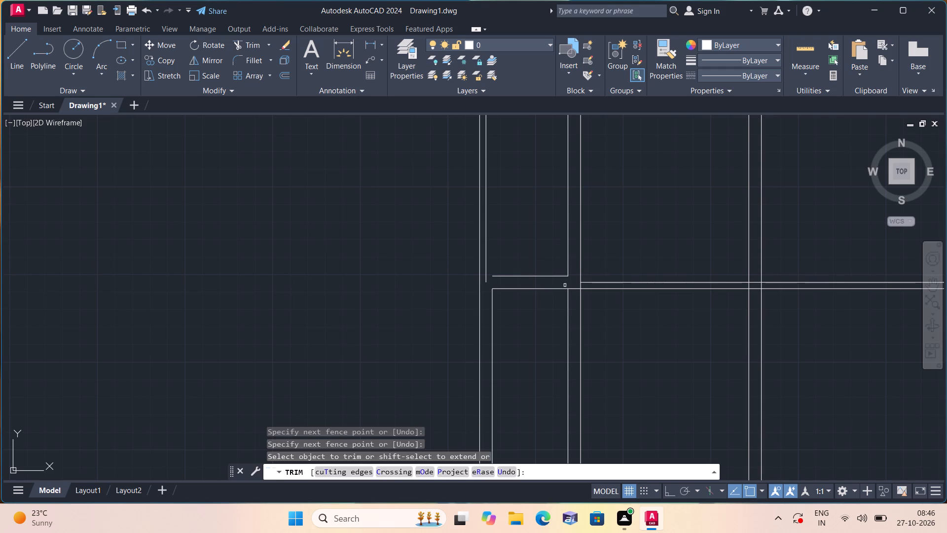
pyautogui.click(565, 285)
pyautogui.press('space')
# Extend the cross wall's 9" upper line to the left wall's 4.5" inner line and trim the stub below that corner.
pyautogui.write('exte')
pyautogui.press('space')
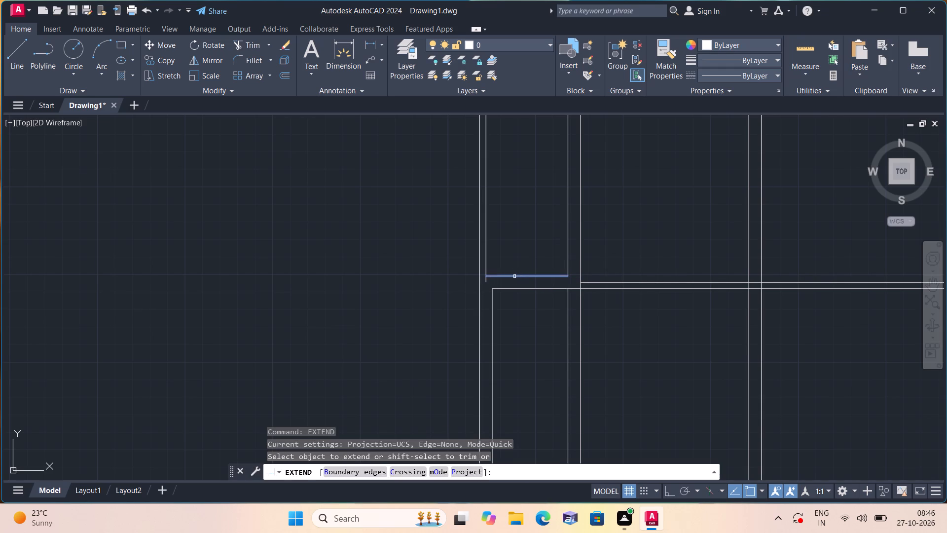
pyautogui.click(510, 276)
pyautogui.press('space')
pyautogui.write('tr')
pyautogui.write('im')
pyautogui.press('space')
pyautogui.scroll(1, 496, 278)
pyautogui.click(481, 280)
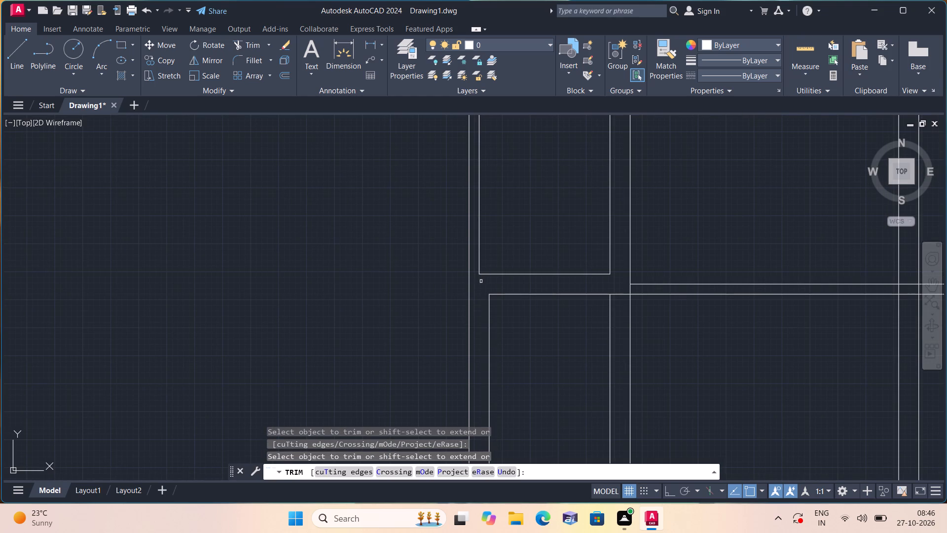
# Trim the first interior wall's right line between the cross-wall lines, and both of its lines below the cross wall.
pyautogui.moveTo(481, 287); pyautogui.dragTo(443, 325, button='middle')
pyautogui.scroll(-1, 497, 339)
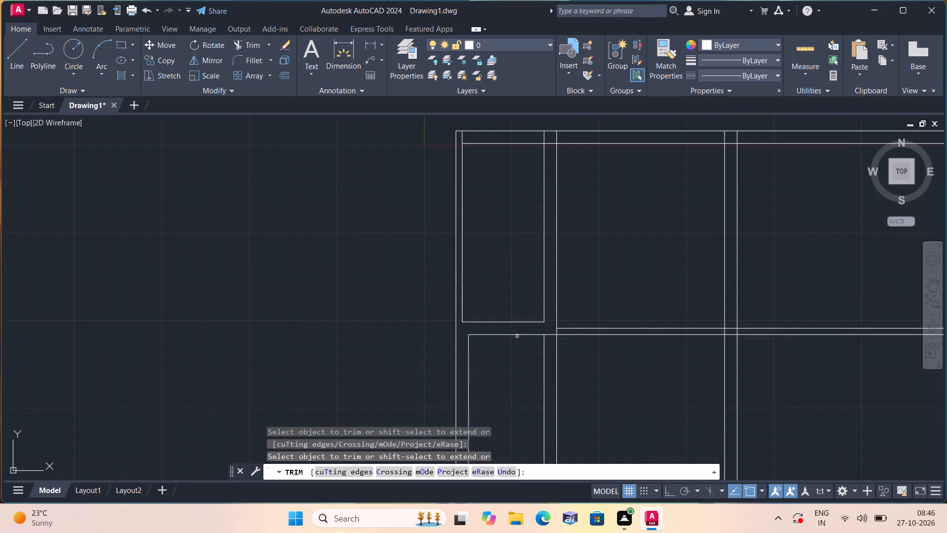
pyautogui.moveTo(584, 352); pyautogui.dragTo(502, 360, button='middle')
pyautogui.scroll(1, 500, 347)
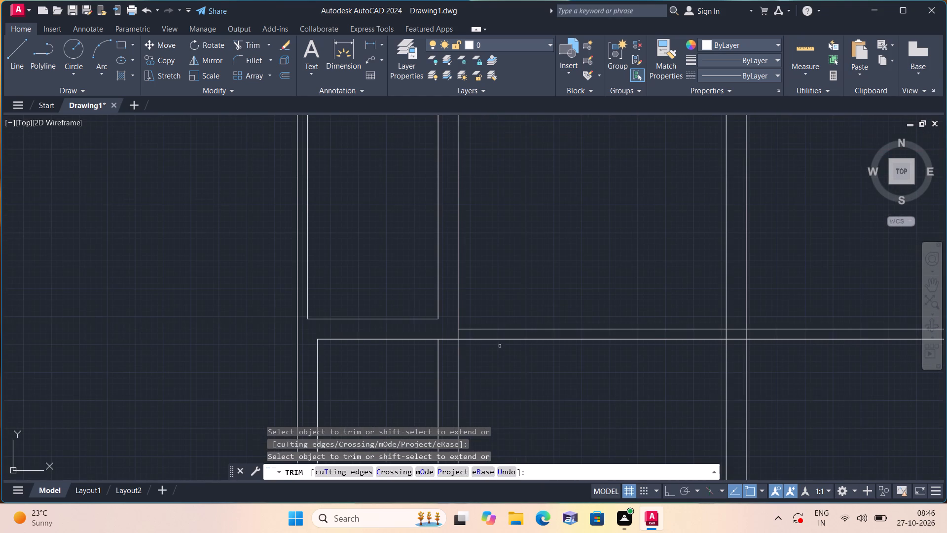
pyautogui.click(456, 334)
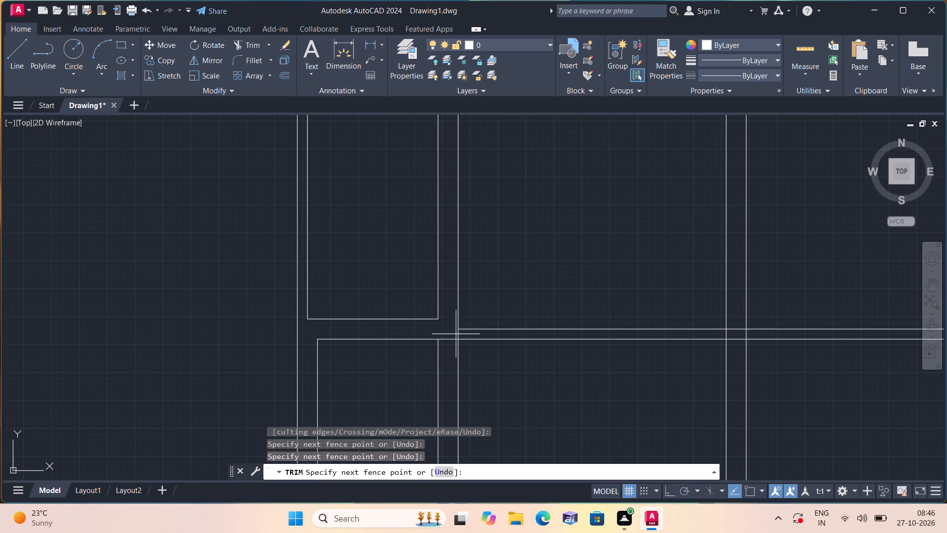
pyautogui.click(473, 335)
pyautogui.scroll(-2, 473, 334)
pyautogui.moveTo(495, 357); pyautogui.dragTo(436, 372)
# Offset the top wall's outer line 4.5" downward.
pyautogui.moveTo(436, 373); pyautogui.dragTo(429, 404, button='middle')
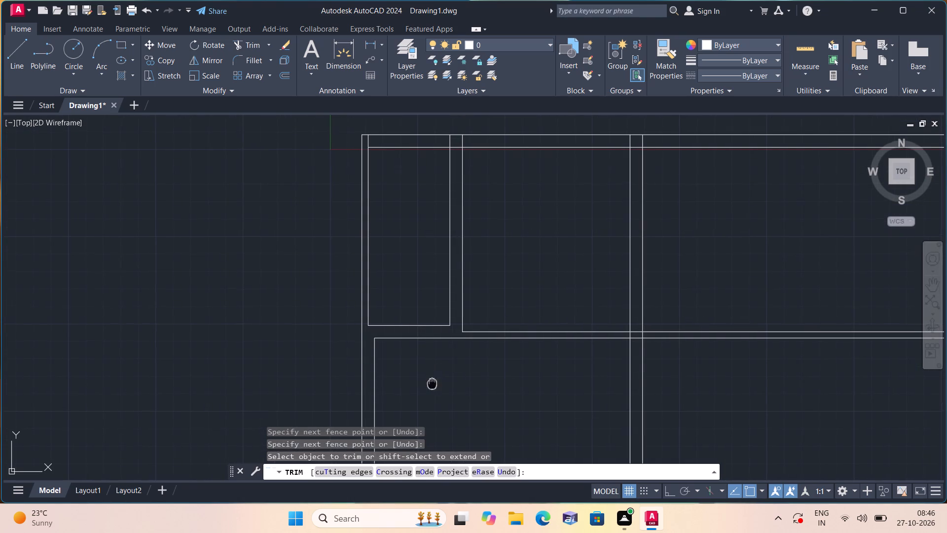
pyautogui.moveTo(429, 404); pyautogui.dragTo(429, 415, button='middle')
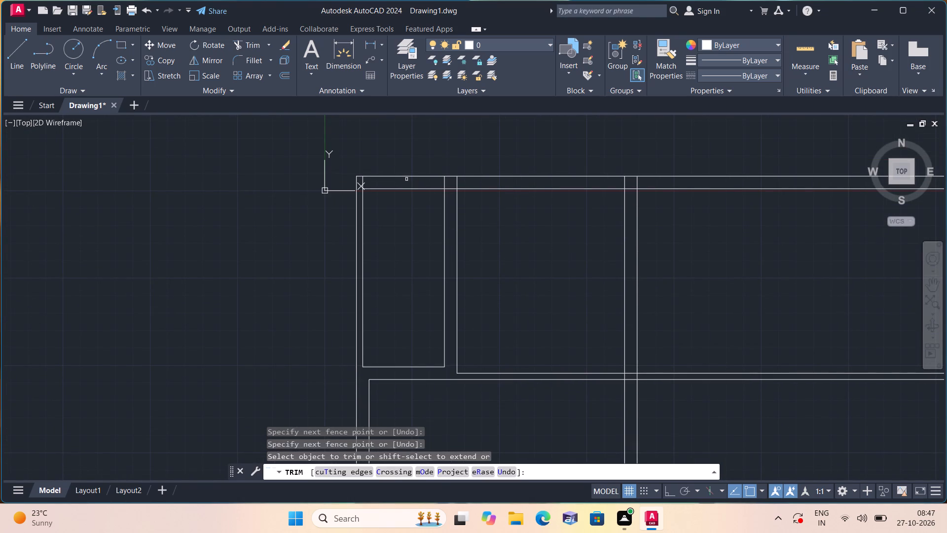
pyautogui.scroll(1, 406, 179)
pyautogui.press('space')
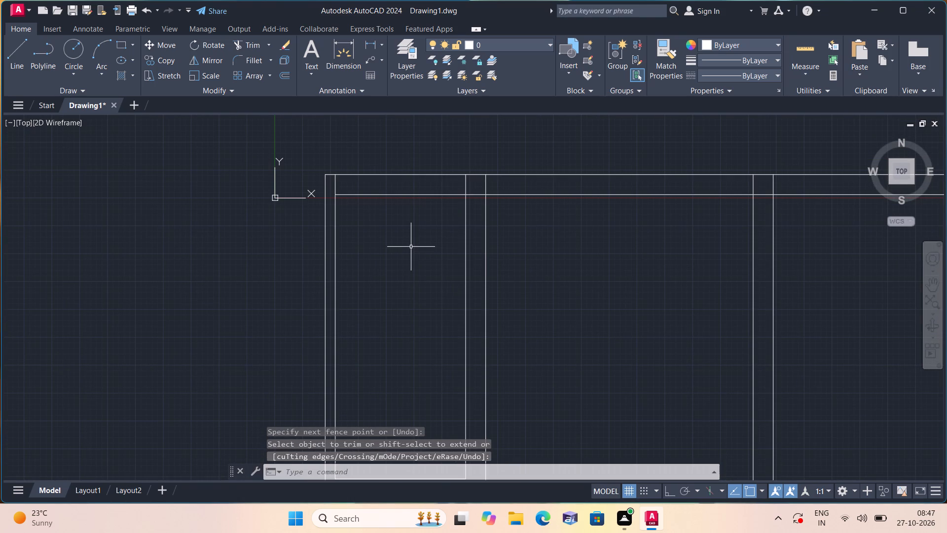
pyautogui.write('off')
pyautogui.press('space')
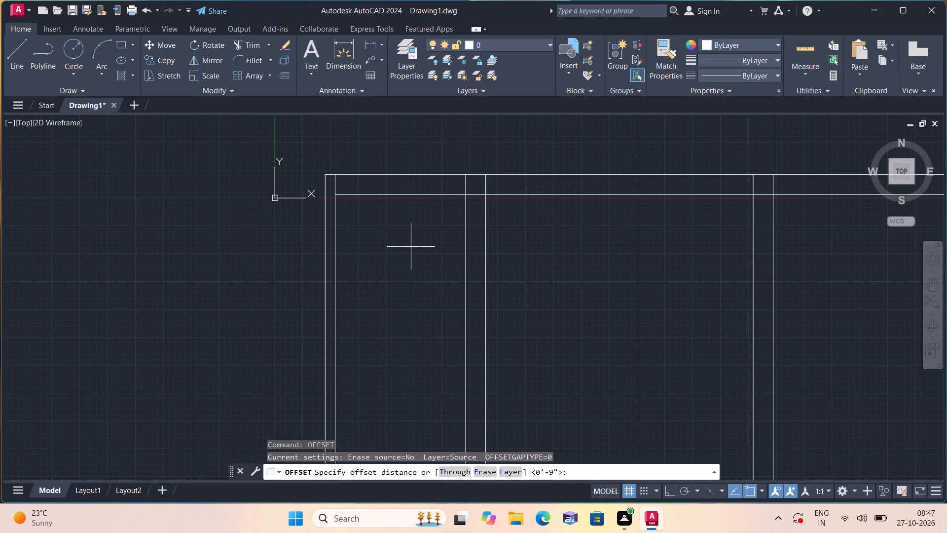
pyautogui.write('4.5"')
pyautogui.press('space')
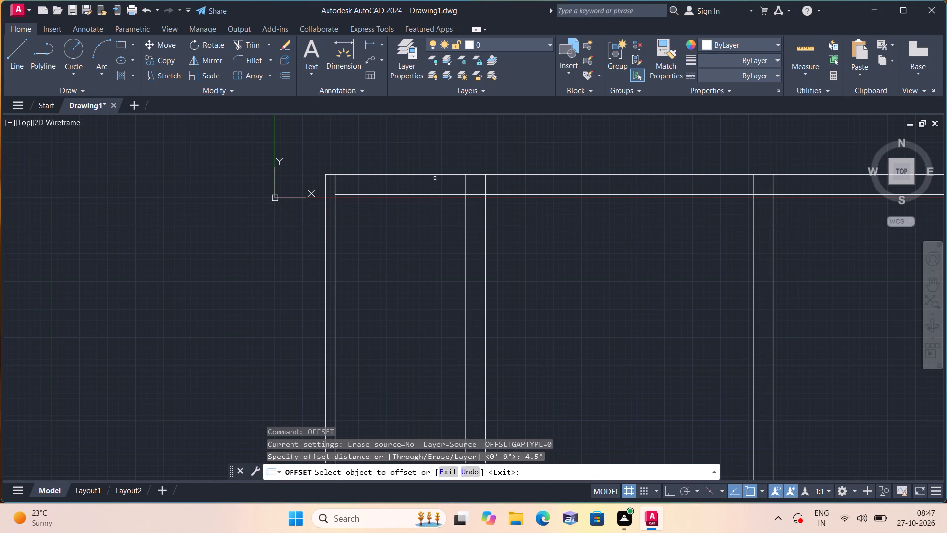
pyautogui.click(436, 176)
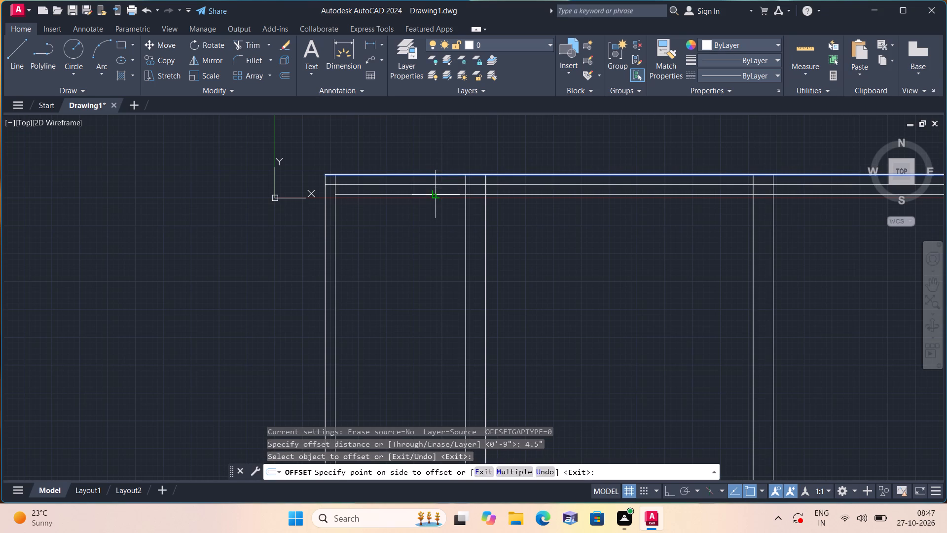
pyautogui.click(436, 193)
pyautogui.press('space')
# Trim the top wall's 9" line from the left wall through the first interior wall, and the 4.5" line's stub inside that interior wall.
pyautogui.write('trim')
pyautogui.press('space')
pyautogui.click(431, 194)
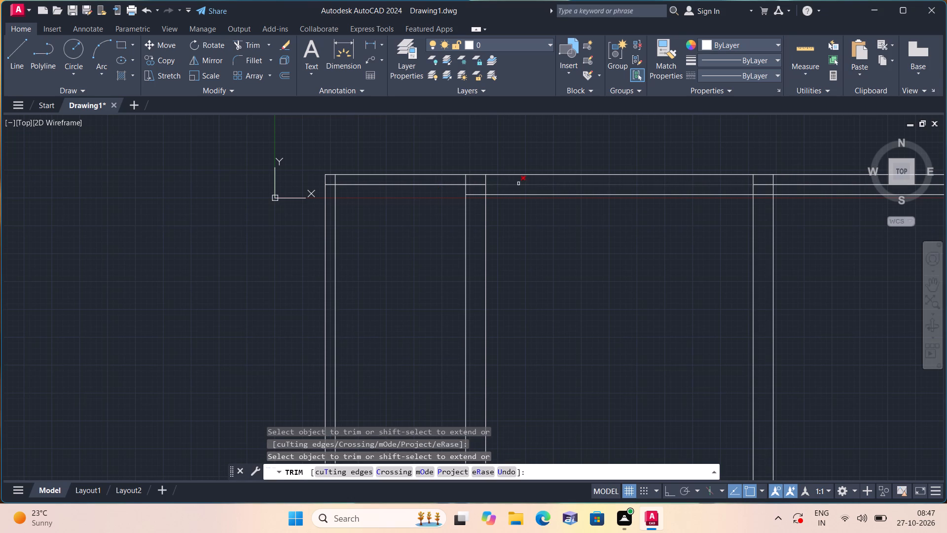
pyautogui.click(479, 193)
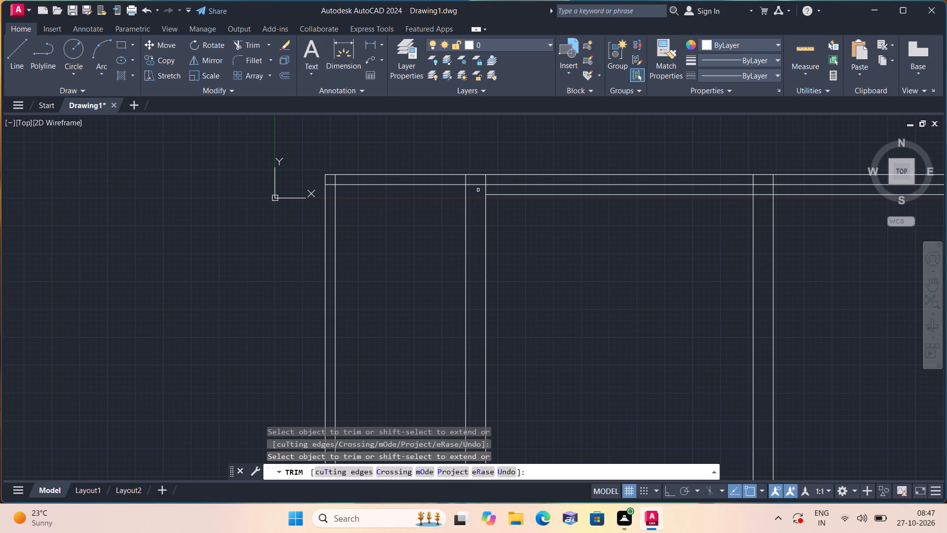
pyautogui.click(477, 188)
pyautogui.click(477, 185)
# Trim both first interior wall lines inside the top wall, and the 4.5" line from there to the next vertical wall.
pyautogui.scroll(1, 472, 184)
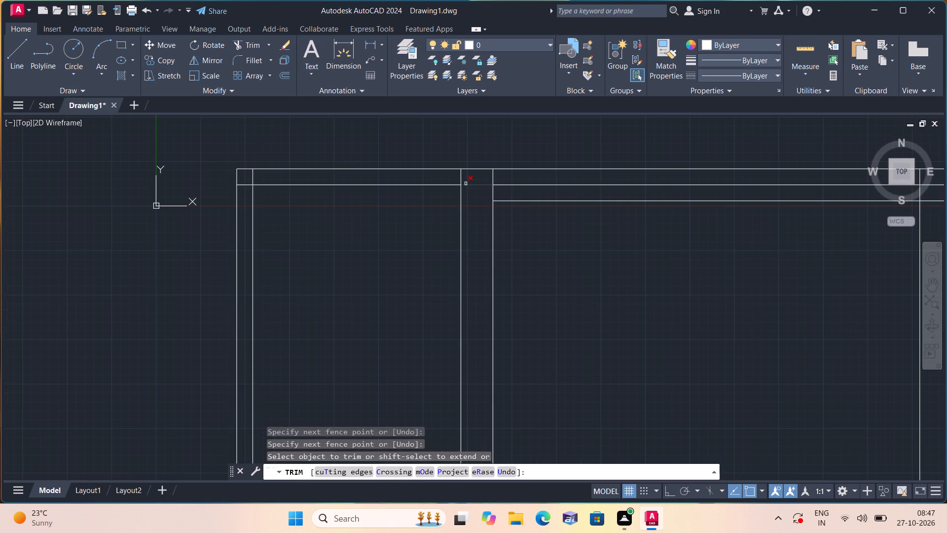
pyautogui.click(464, 182)
pyautogui.click(458, 179)
pyautogui.moveTo(465, 181); pyautogui.dragTo(483, 189)
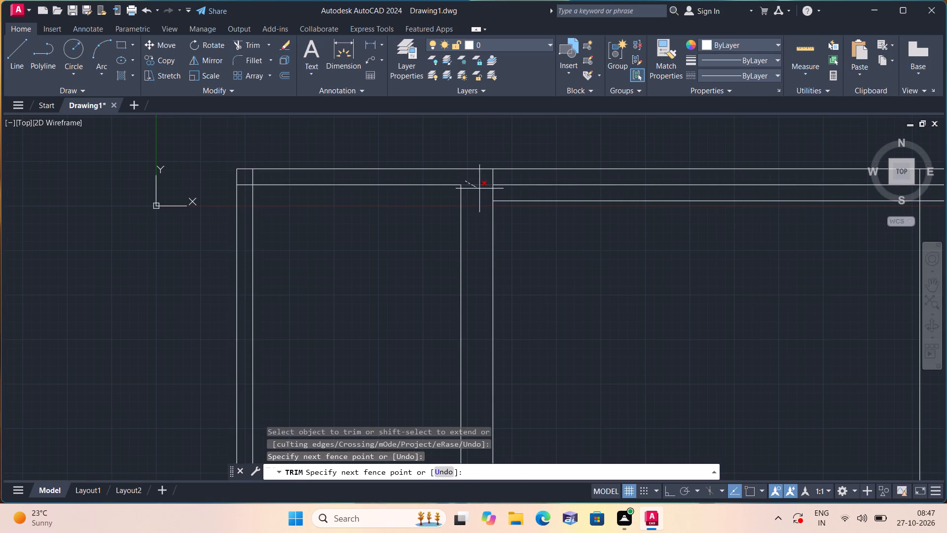
pyautogui.moveTo(483, 189); pyautogui.dragTo(517, 191)
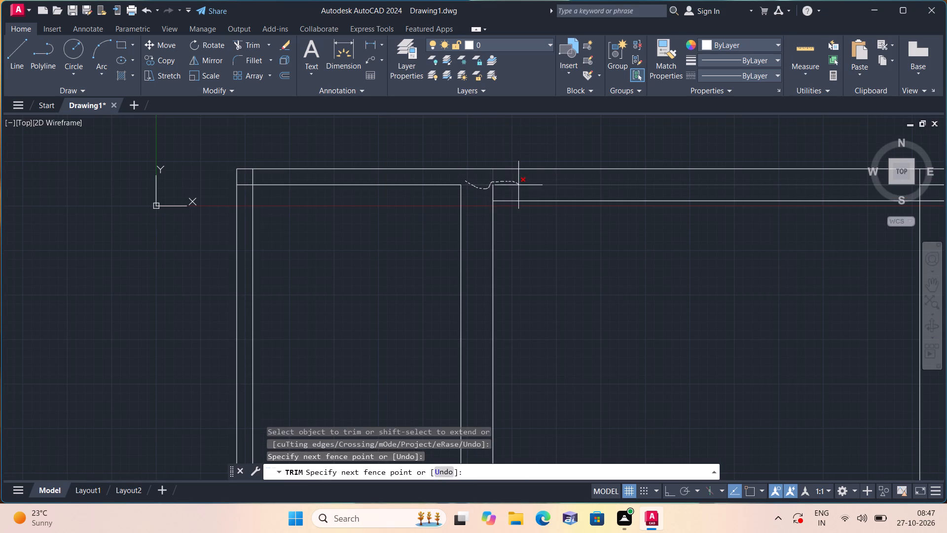
pyautogui.moveTo(517, 191); pyautogui.dragTo(493, 190)
pyautogui.moveTo(493, 190); pyautogui.dragTo(491, 196)
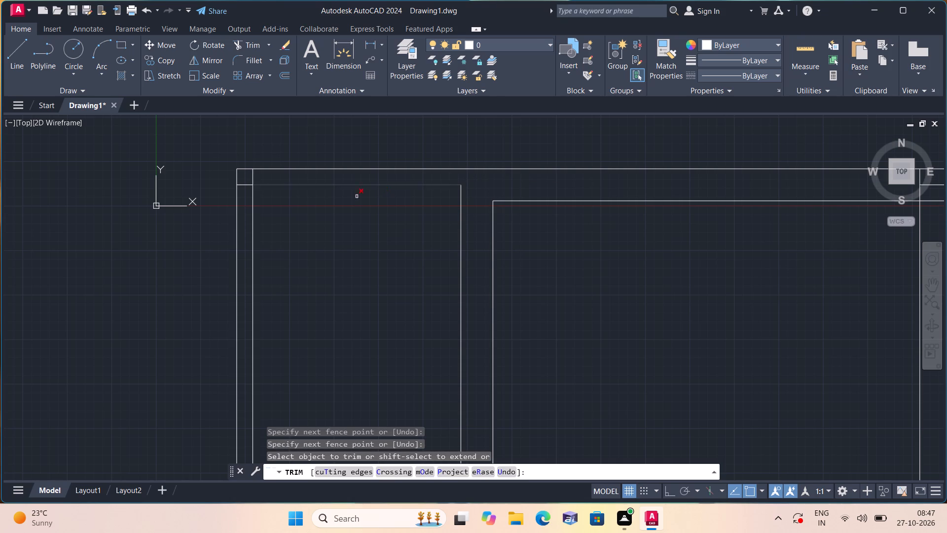
# Trim the 4.5" line's stub inside the left wall and the left wall's inner line within the top wall.
pyautogui.scroll(2, 226, 209)
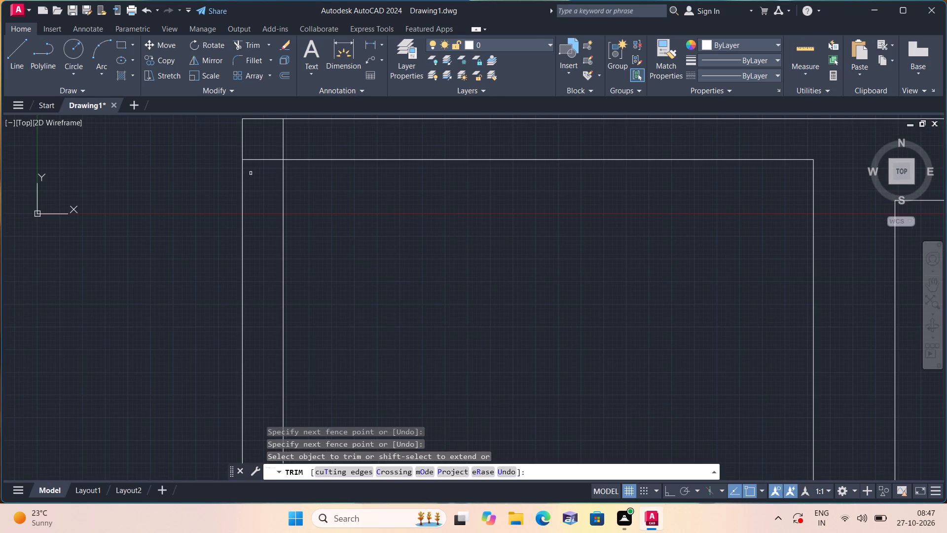
pyautogui.click(259, 168)
pyautogui.scroll(-1, 259, 168)
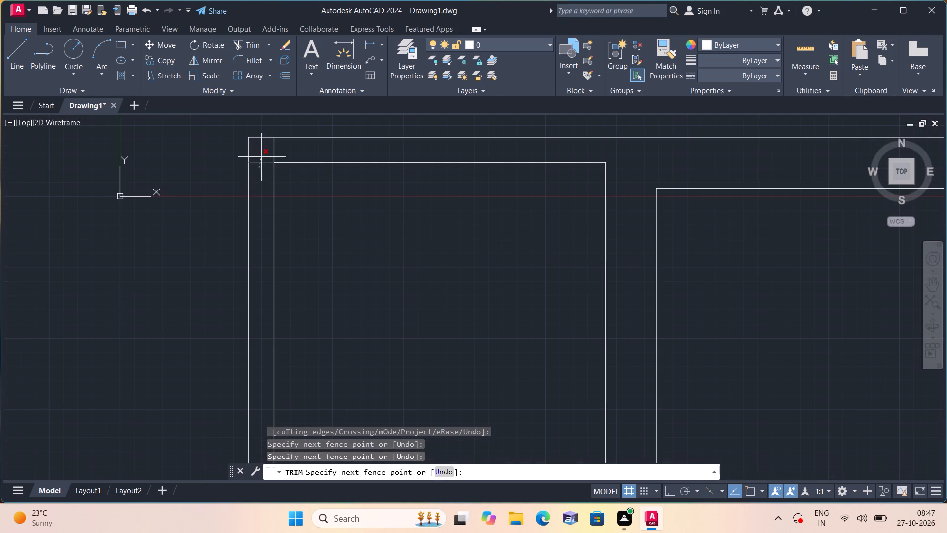
pyautogui.click(276, 149)
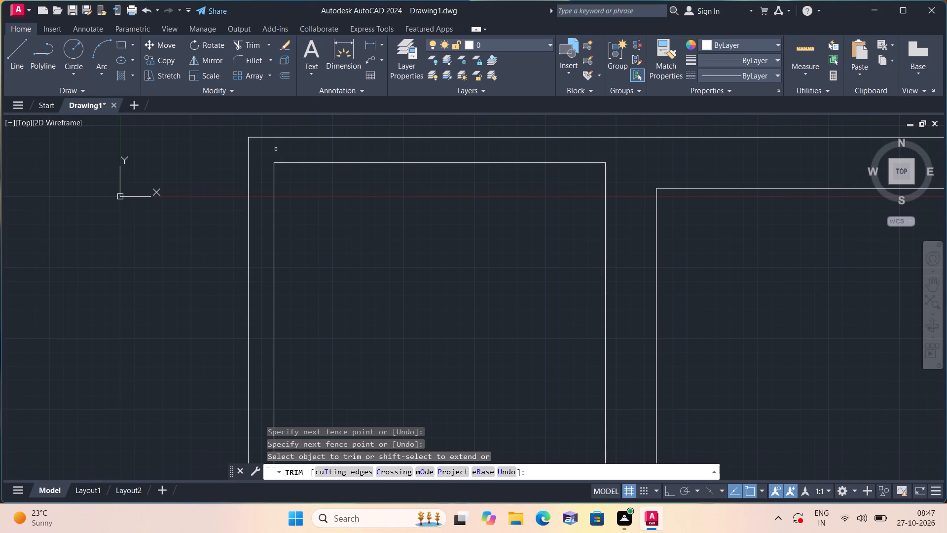
pyautogui.scroll(-5, 276, 149)
pyautogui.press('space')
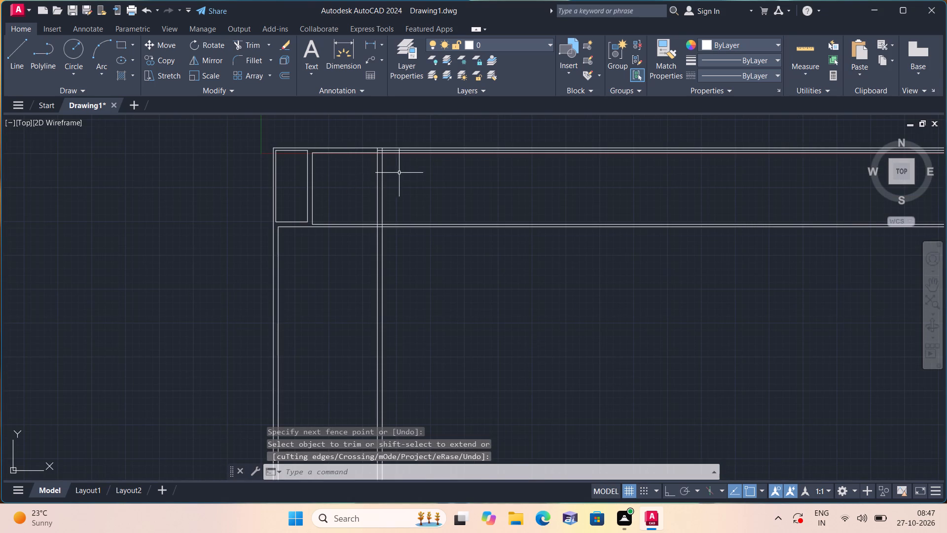
# Erase the second interior wall's right line.
pyautogui.moveTo(393, 171); pyautogui.dragTo(336, 197, button='middle')
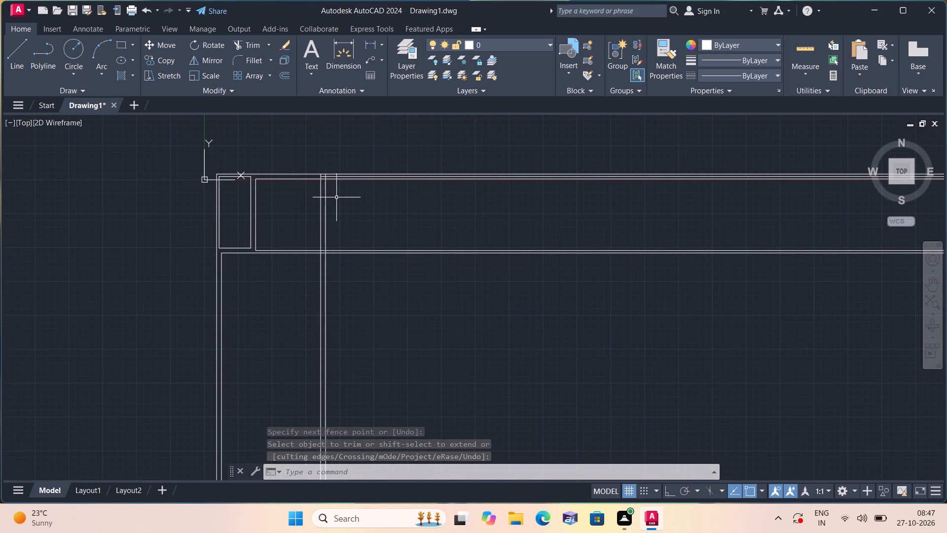
pyautogui.scroll(1, 336, 197)
pyautogui.click(345, 202)
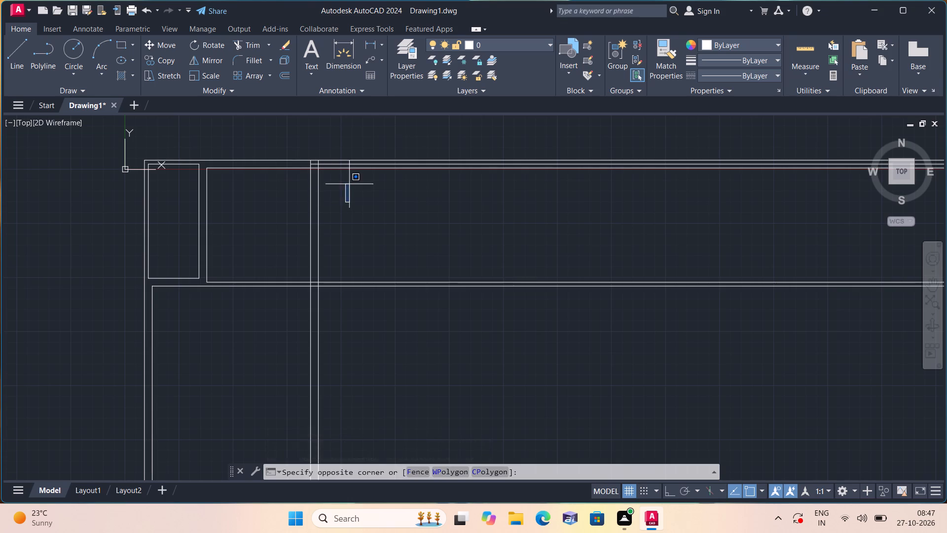
pyautogui.click(317, 183)
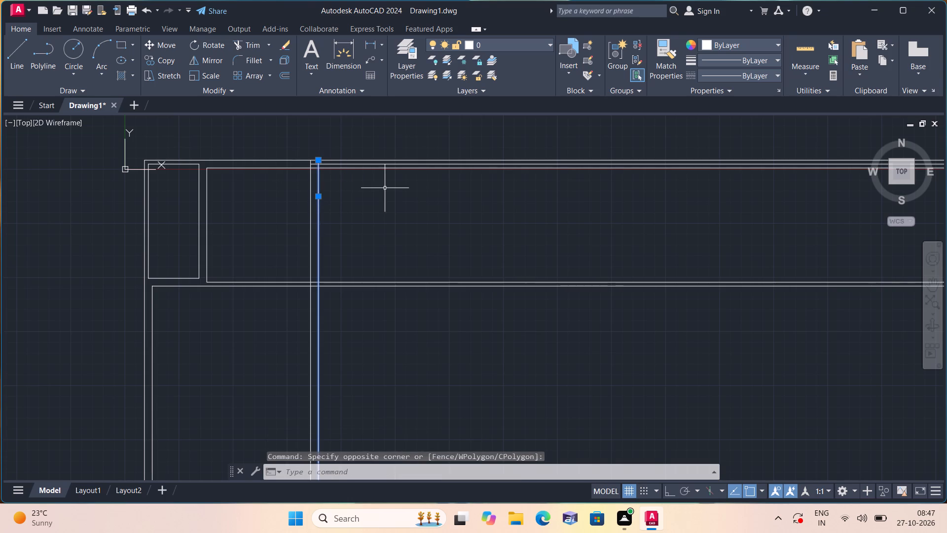
pyautogui.press('Delete')
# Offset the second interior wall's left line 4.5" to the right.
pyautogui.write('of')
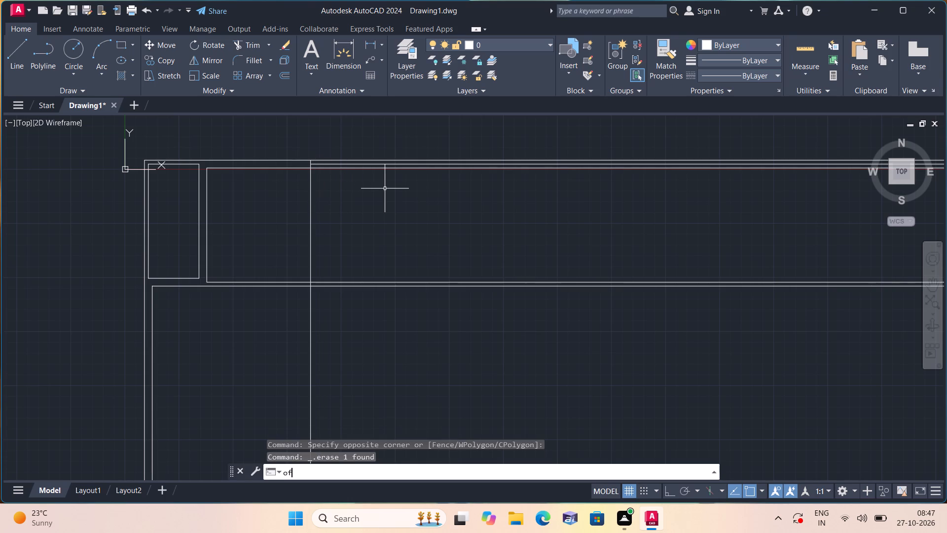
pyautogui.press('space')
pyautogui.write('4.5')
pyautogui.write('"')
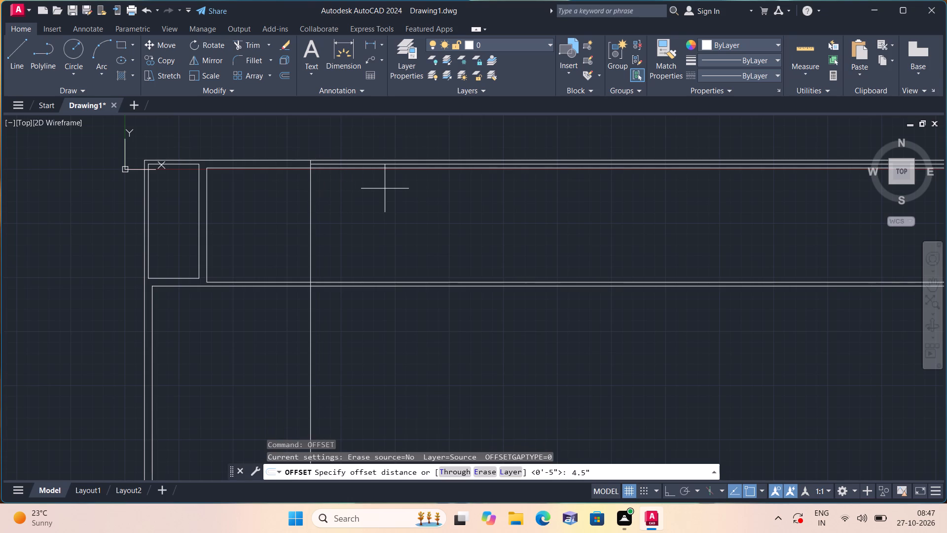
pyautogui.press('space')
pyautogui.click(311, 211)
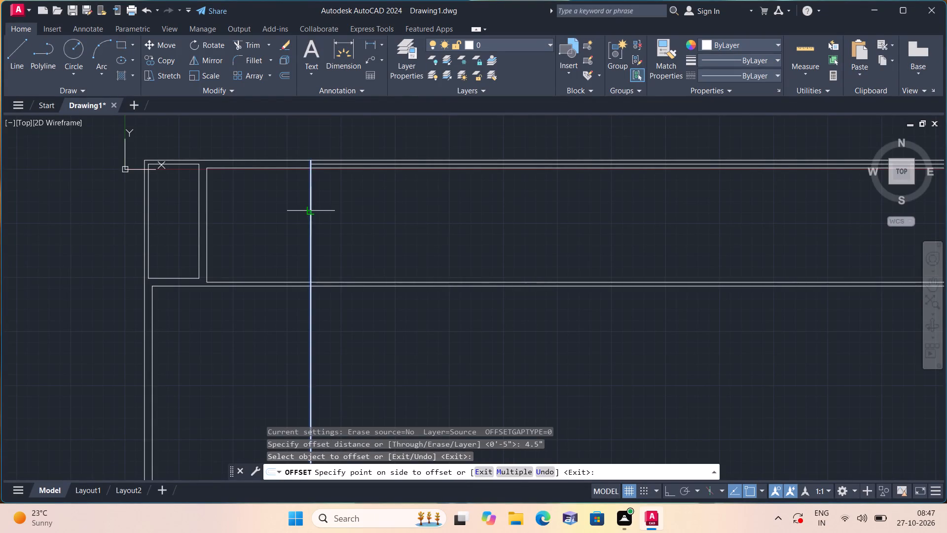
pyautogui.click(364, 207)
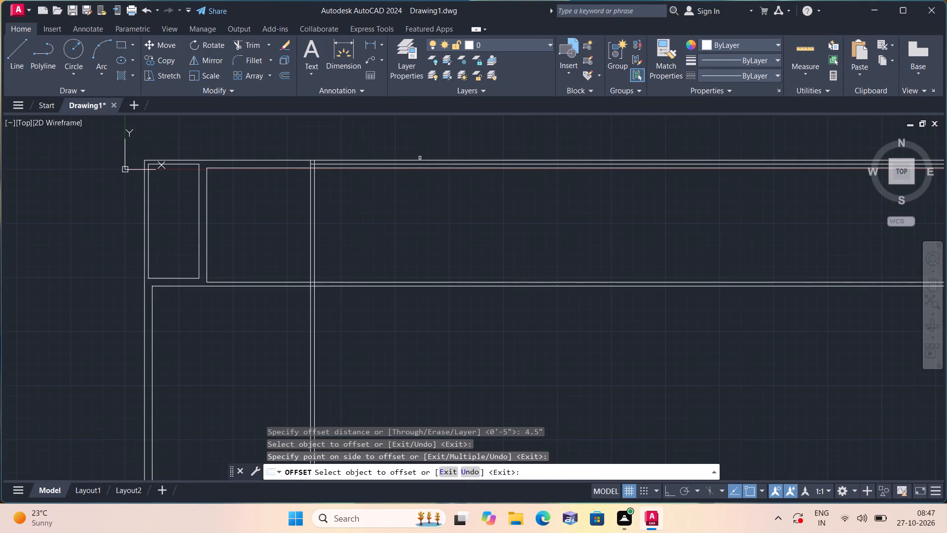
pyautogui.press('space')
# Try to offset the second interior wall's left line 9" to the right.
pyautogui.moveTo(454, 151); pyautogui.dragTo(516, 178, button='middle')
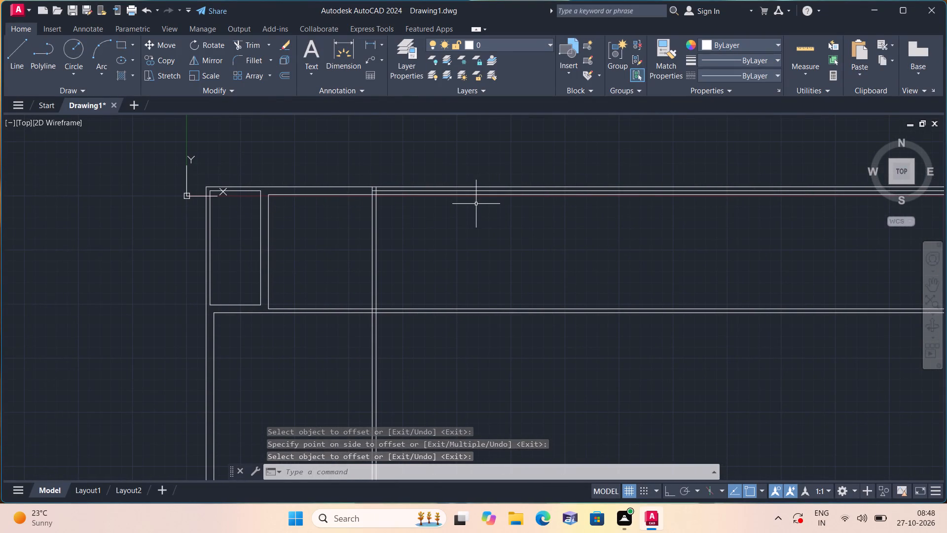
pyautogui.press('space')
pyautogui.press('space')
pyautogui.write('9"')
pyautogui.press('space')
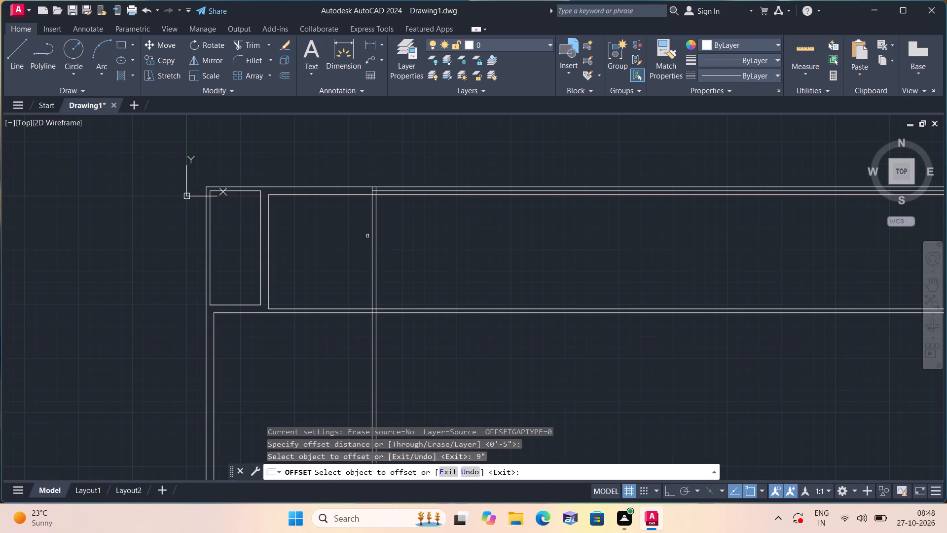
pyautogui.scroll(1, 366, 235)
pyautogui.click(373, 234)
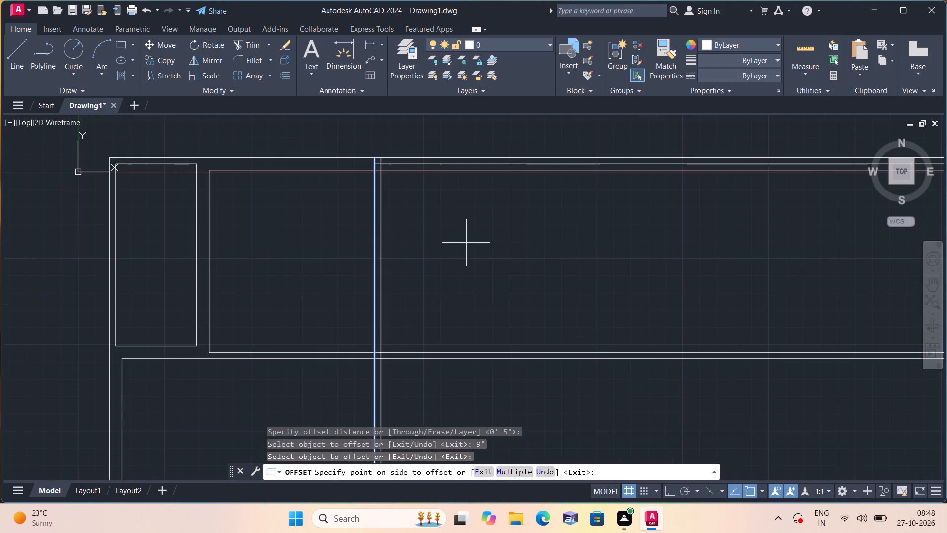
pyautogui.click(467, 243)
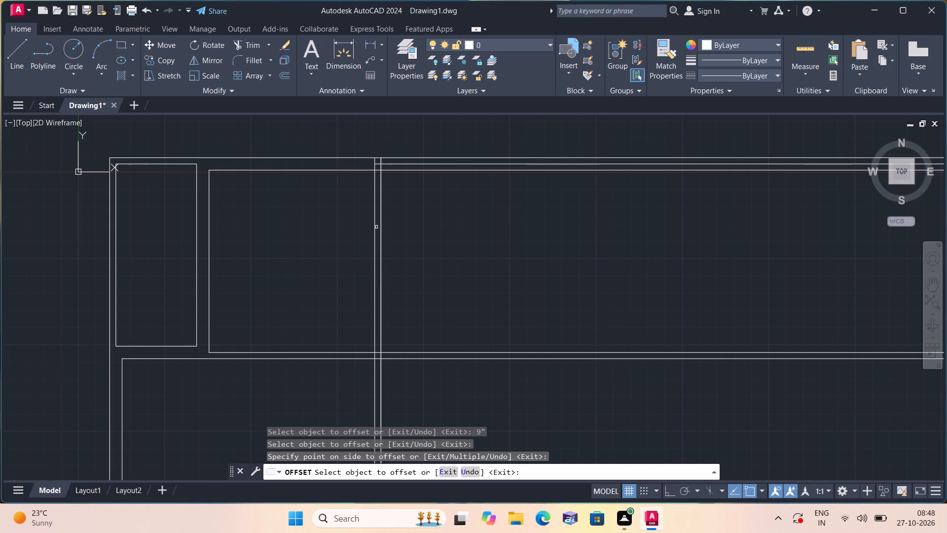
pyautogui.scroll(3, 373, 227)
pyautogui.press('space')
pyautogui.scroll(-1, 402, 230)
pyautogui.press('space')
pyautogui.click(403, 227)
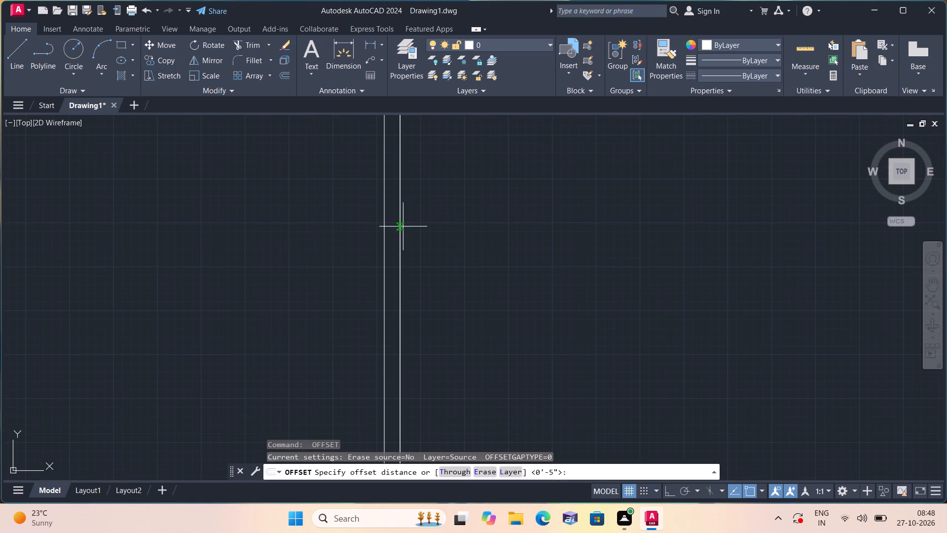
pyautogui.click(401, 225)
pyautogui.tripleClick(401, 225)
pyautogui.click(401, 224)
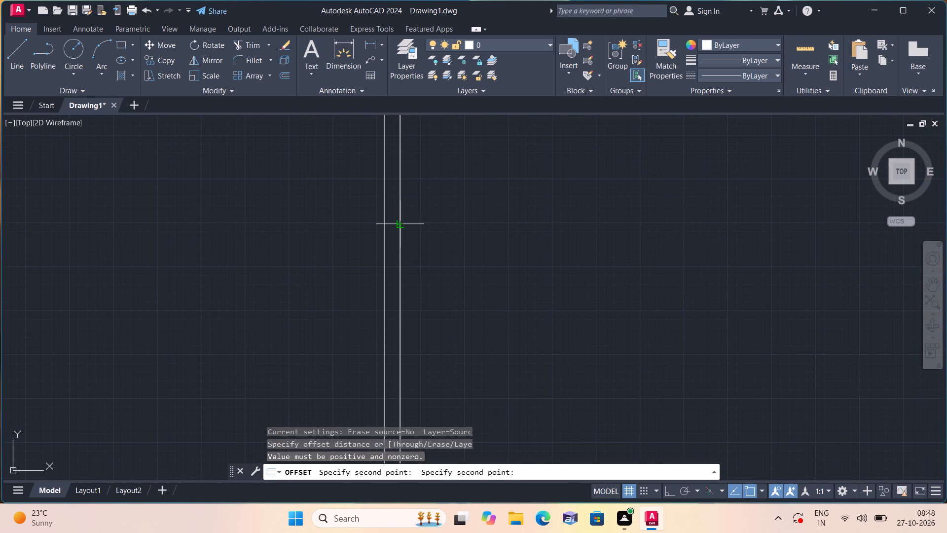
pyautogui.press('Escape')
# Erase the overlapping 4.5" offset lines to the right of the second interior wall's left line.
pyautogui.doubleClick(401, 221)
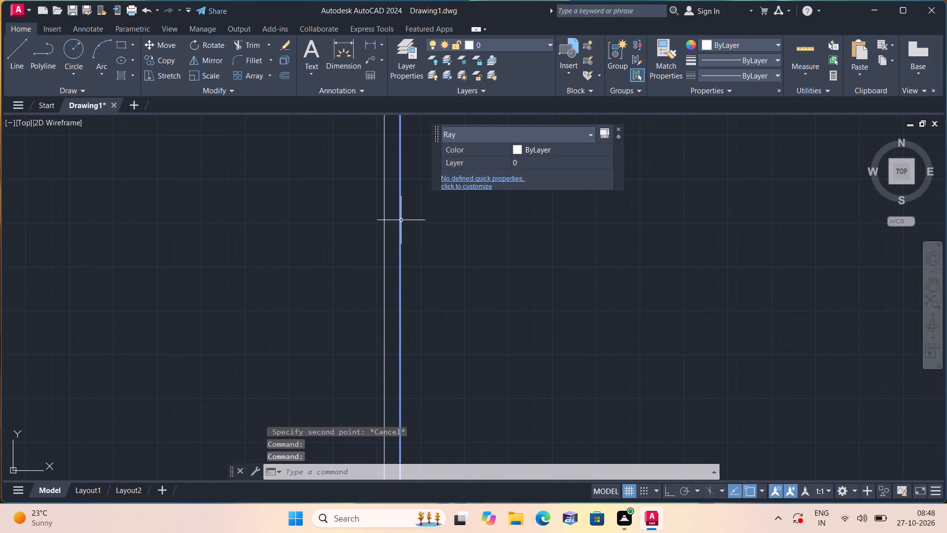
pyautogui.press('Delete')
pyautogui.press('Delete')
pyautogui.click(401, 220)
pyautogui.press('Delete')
# Offset the second interior wall's left line 9" to the right.
pyautogui.scroll(-1, 401, 220)
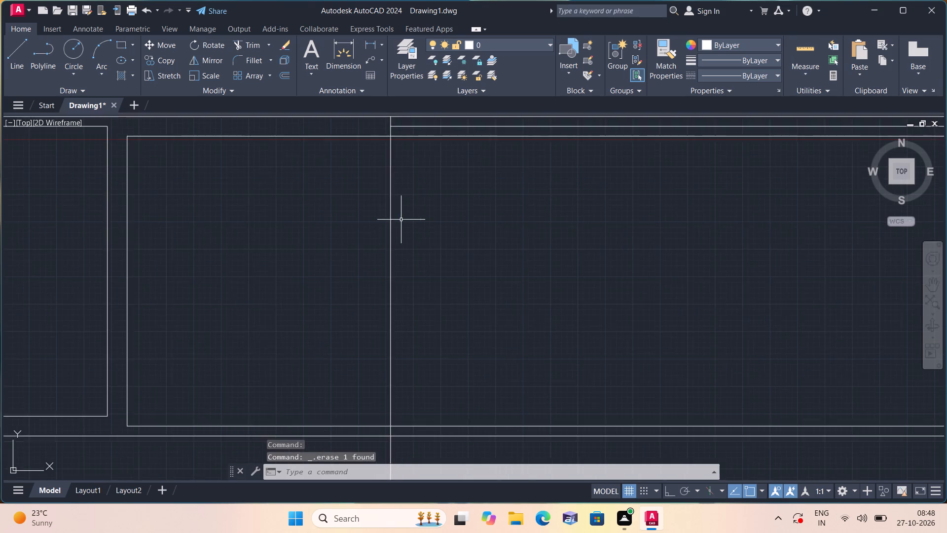
pyautogui.scroll(-1, 401, 220)
pyautogui.write('off 9"')
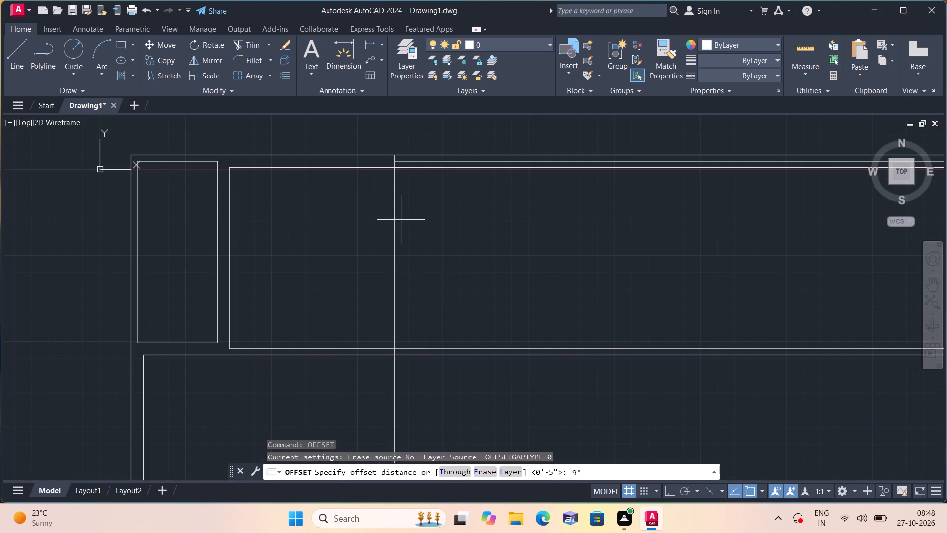
pyautogui.press('space')
pyautogui.click(397, 213)
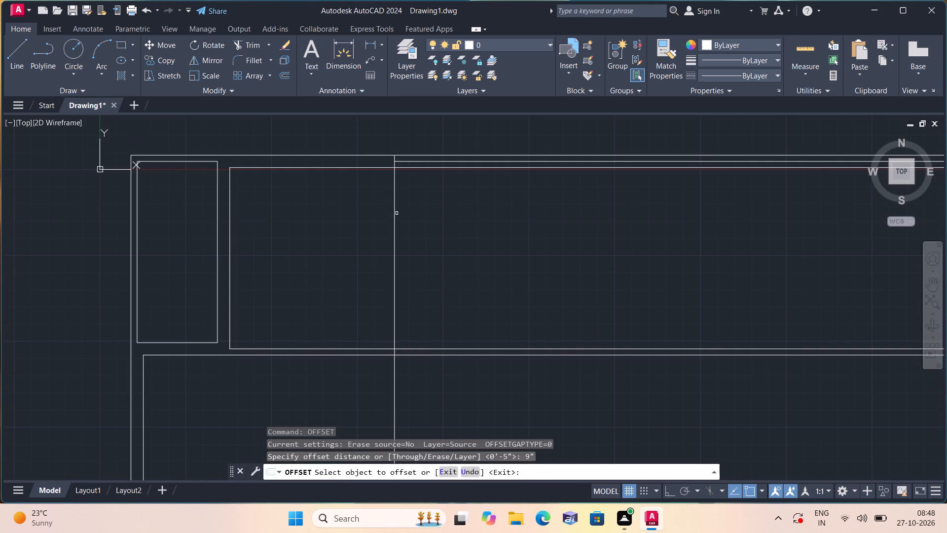
pyautogui.click(395, 212)
pyautogui.click(453, 215)
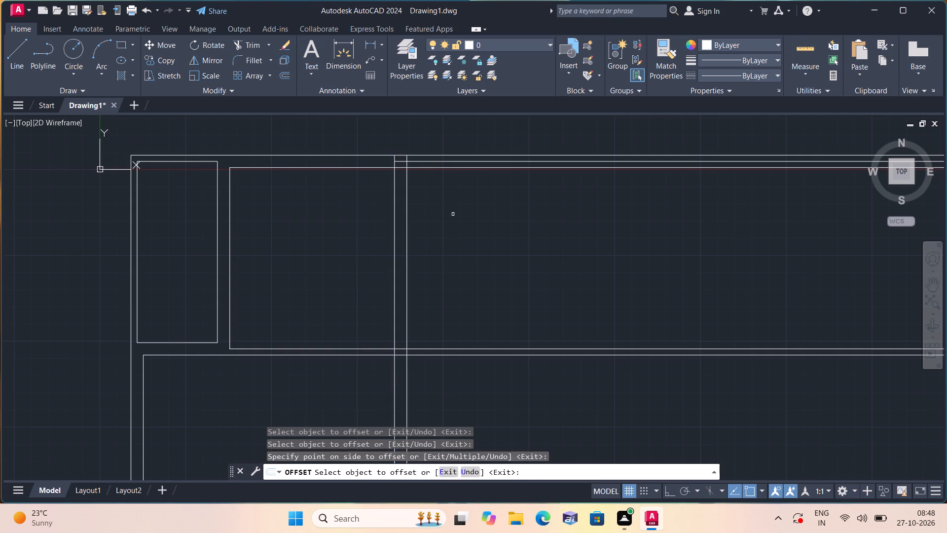
pyautogui.press('space')
# Trim both cross-wall lines to the right of the second interior wall, and both of that wall's lines below the cross wall.
pyautogui.write('trim')
pyautogui.press('space')
pyautogui.moveTo(468, 234); pyautogui.dragTo(399, 390)
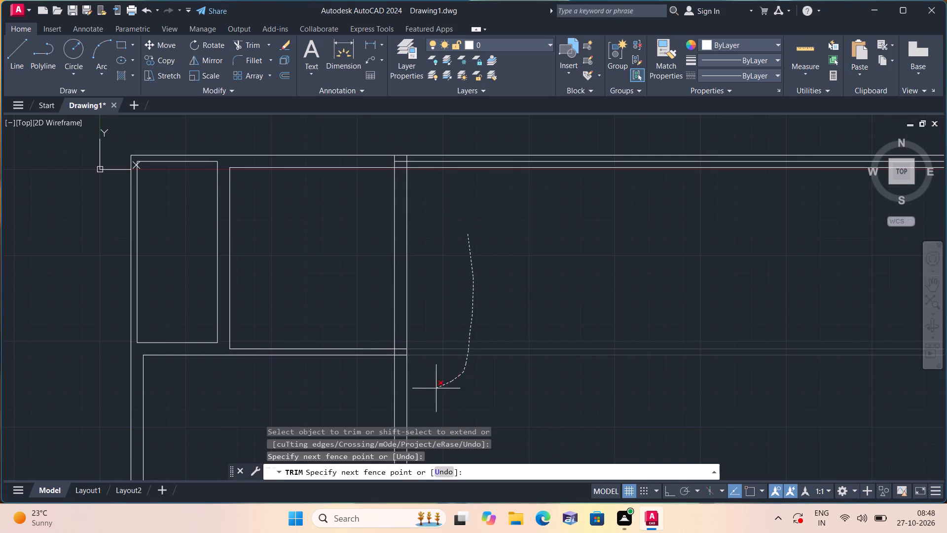
pyautogui.moveTo(399, 390); pyautogui.dragTo(365, 381)
pyautogui.scroll(2, 379, 364)
pyautogui.scroll(-3, 394, 349)
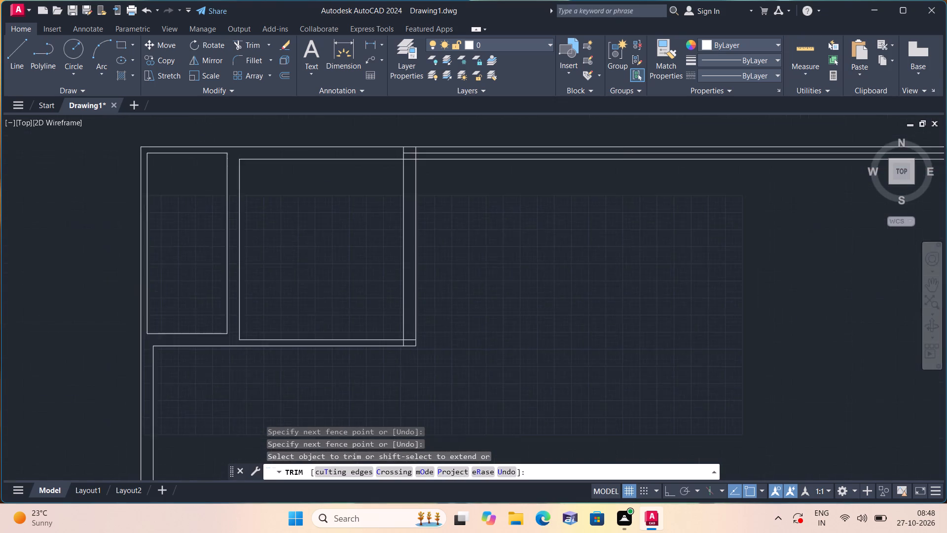
pyautogui.press('space')
# Draw a line 1'6" down the second interior wall's left line from the top wall's inner line, continuing across to the wall's right line.
pyautogui.scroll(-1, 512, 288)
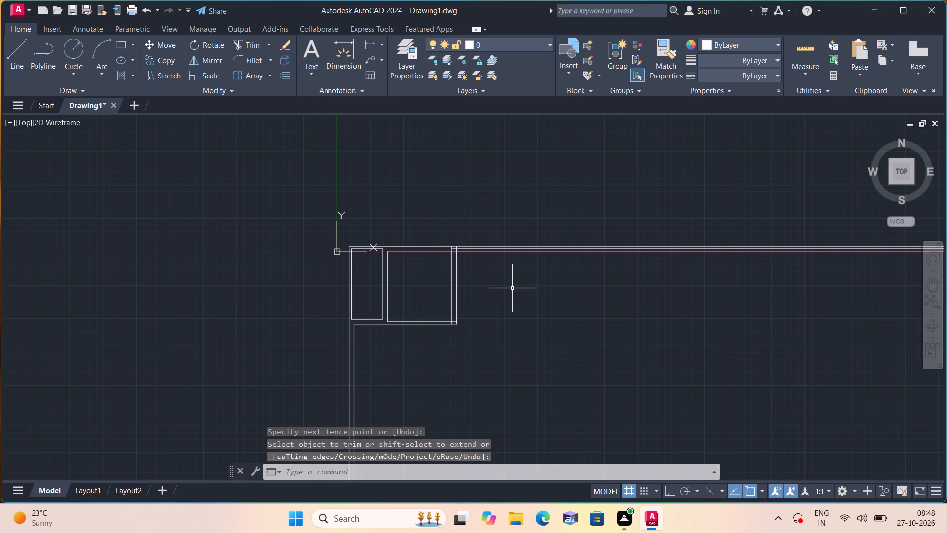
pyautogui.scroll(1, 512, 288)
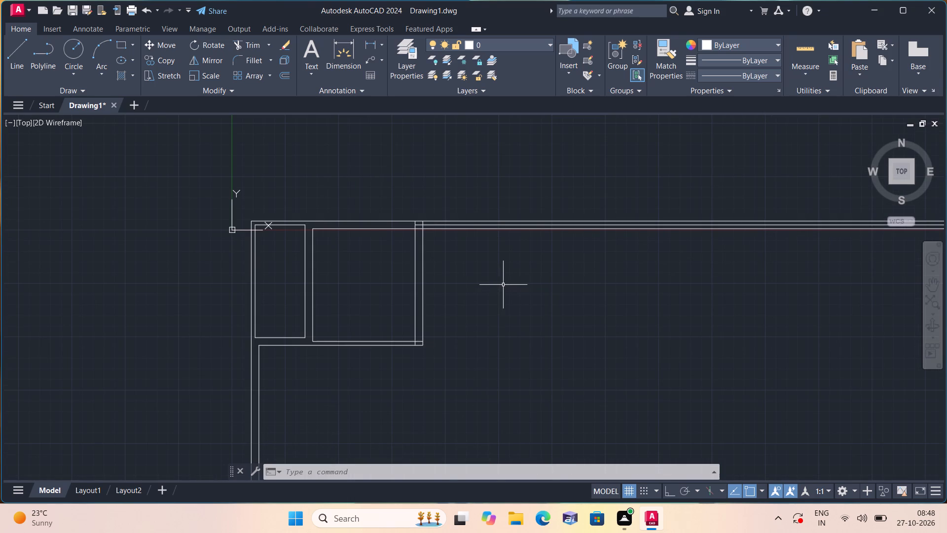
pyautogui.scroll(1, 496, 294)
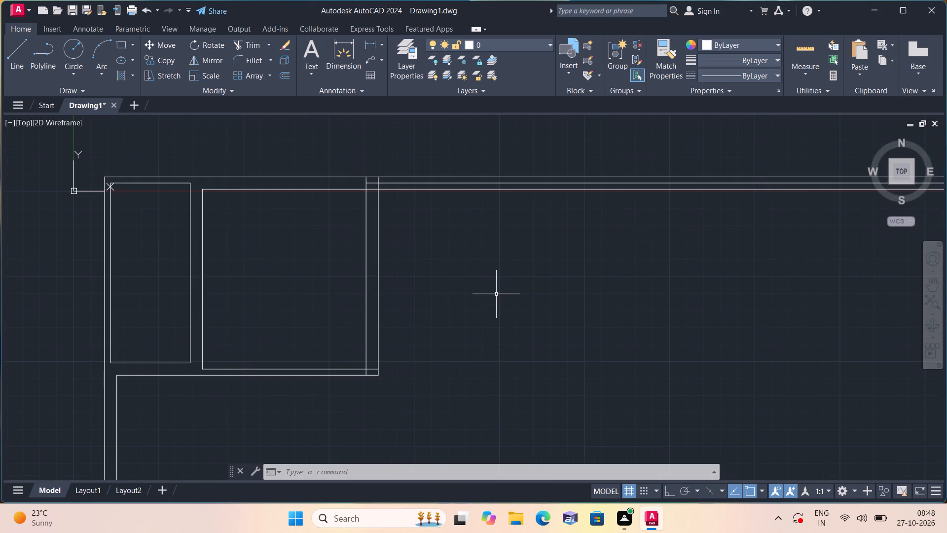
pyautogui.write('l')
pyautogui.press('space')
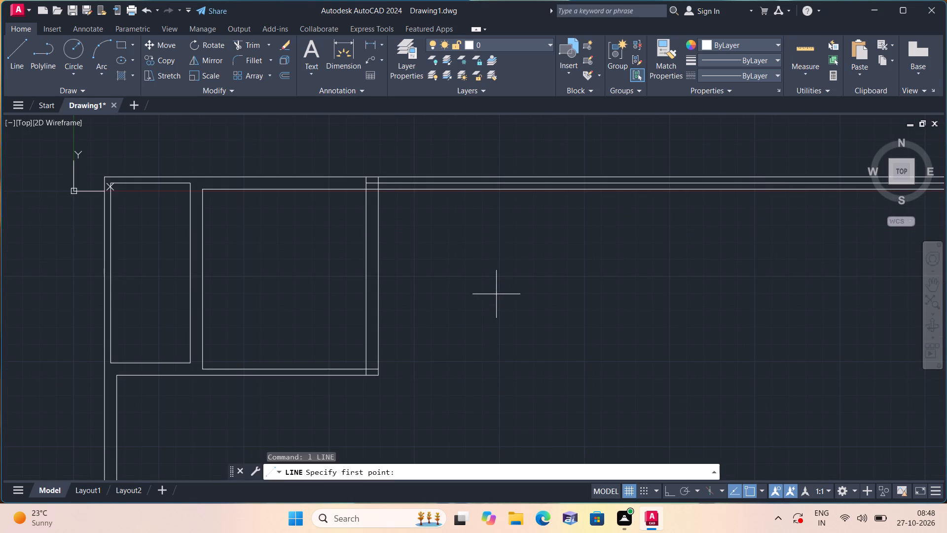
pyautogui.scroll(1, 372, 193)
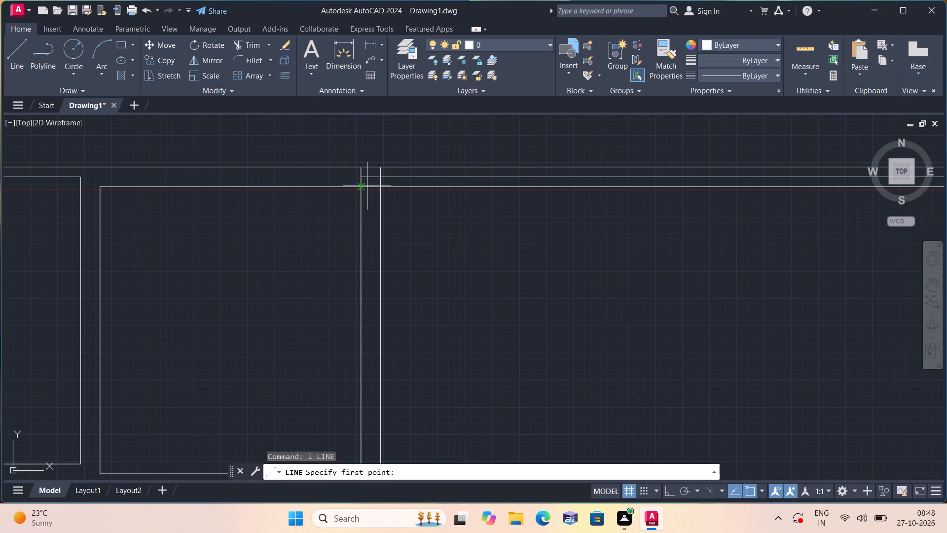
pyautogui.click(359, 189)
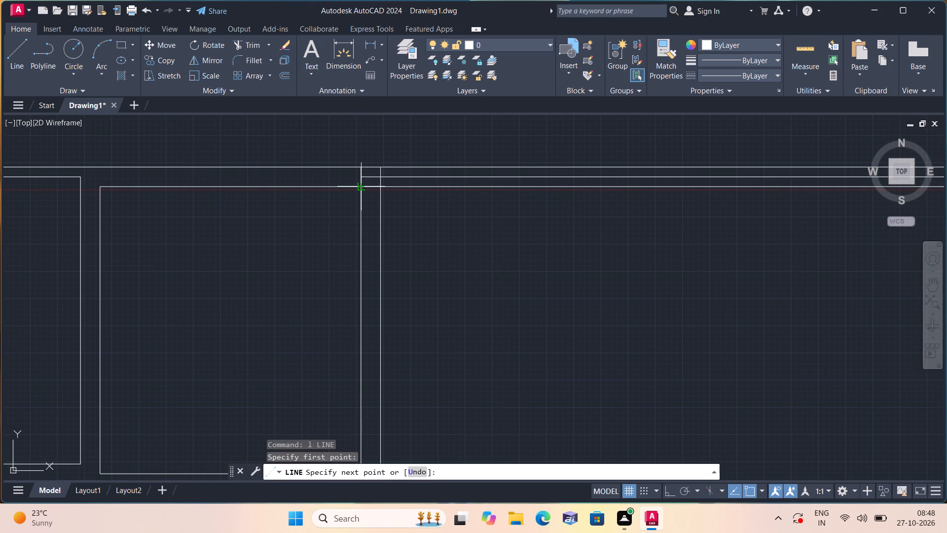
pyautogui.write('1\'6"')
pyautogui.press('space')
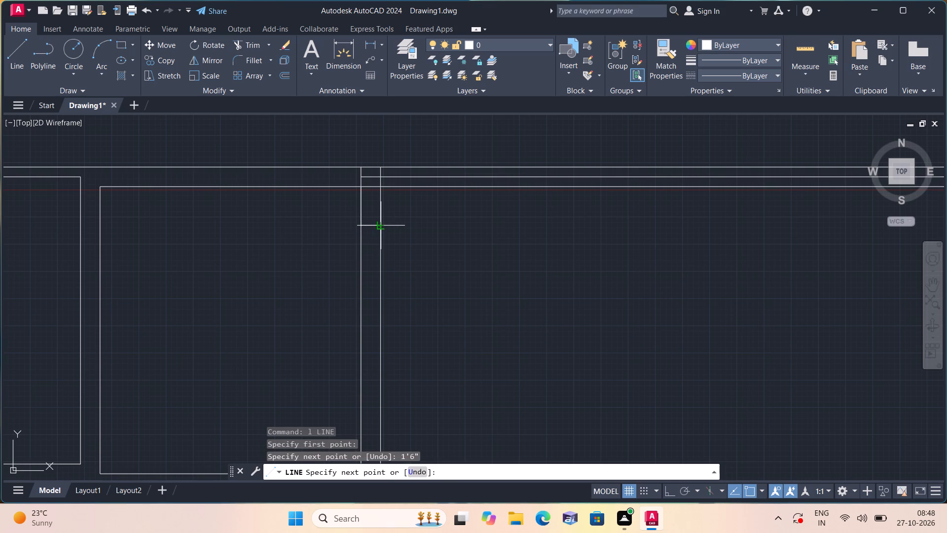
pyautogui.click(377, 225)
pyautogui.press('space')
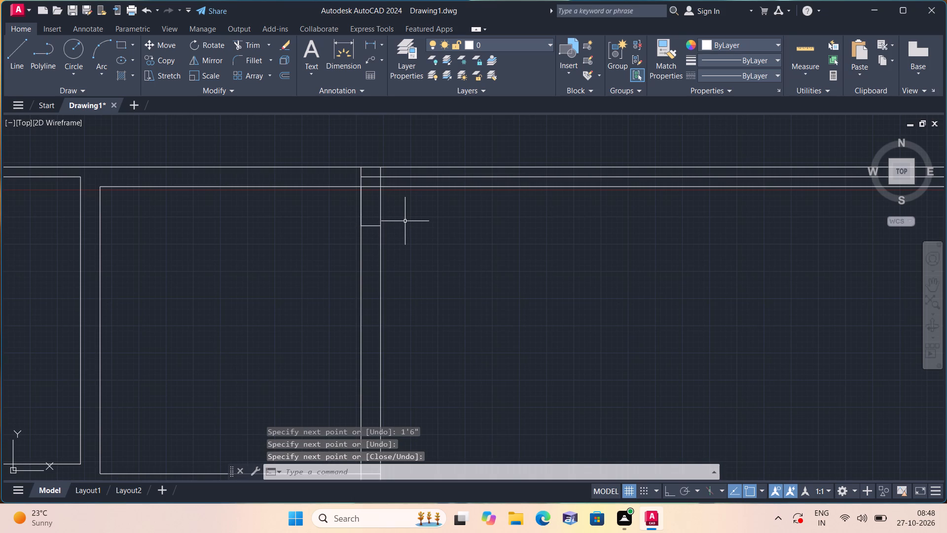
# Trim the wall lines that cross inside the junction of the second interior wall and the top wall.
pyautogui.press('F8')
pyautogui.write('trim')
pyautogui.press('space')
pyautogui.scroll(1, 381, 189)
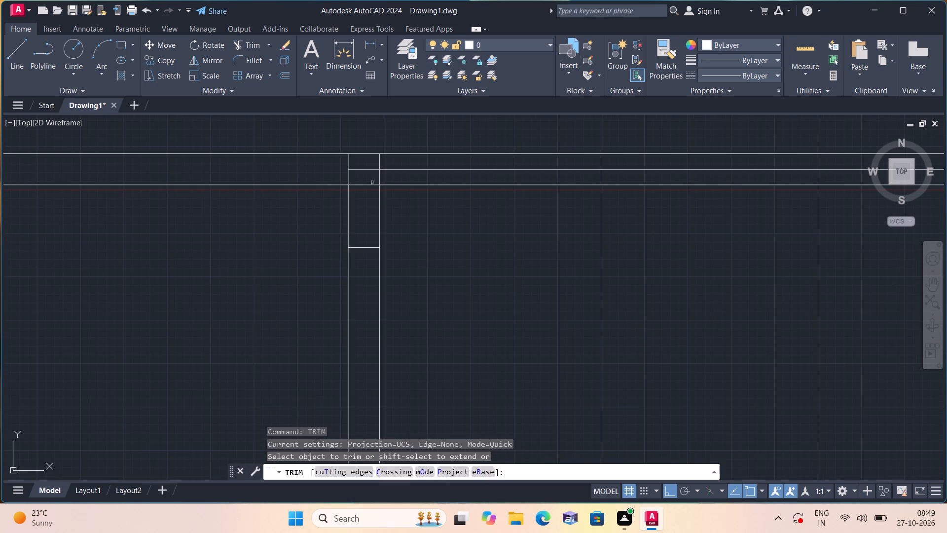
pyautogui.click(354, 171)
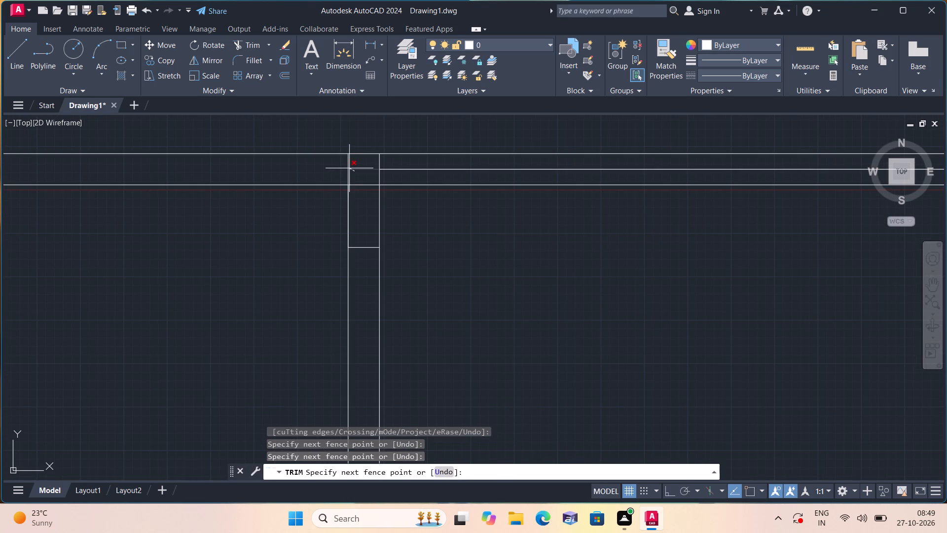
pyautogui.click(349, 168)
pyautogui.click(349, 168)
pyautogui.click(349, 168)
pyautogui.moveTo(348, 169); pyautogui.dragTo(348, 170)
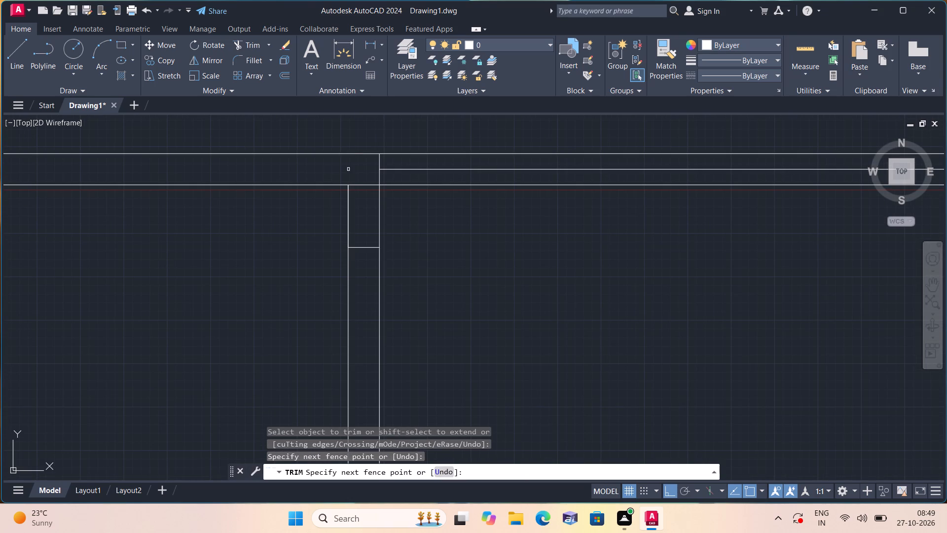
pyautogui.moveTo(348, 170); pyautogui.dragTo(361, 191)
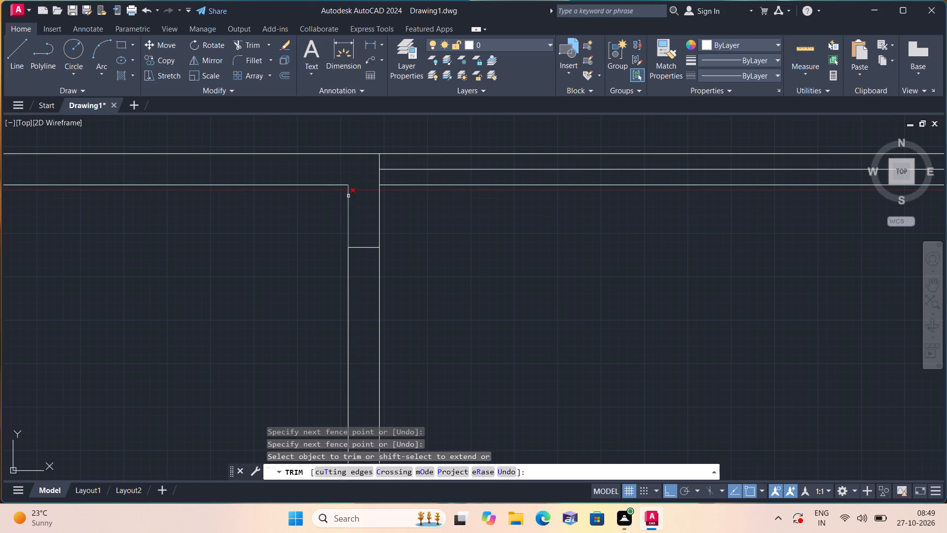
pyautogui.click(348, 196)
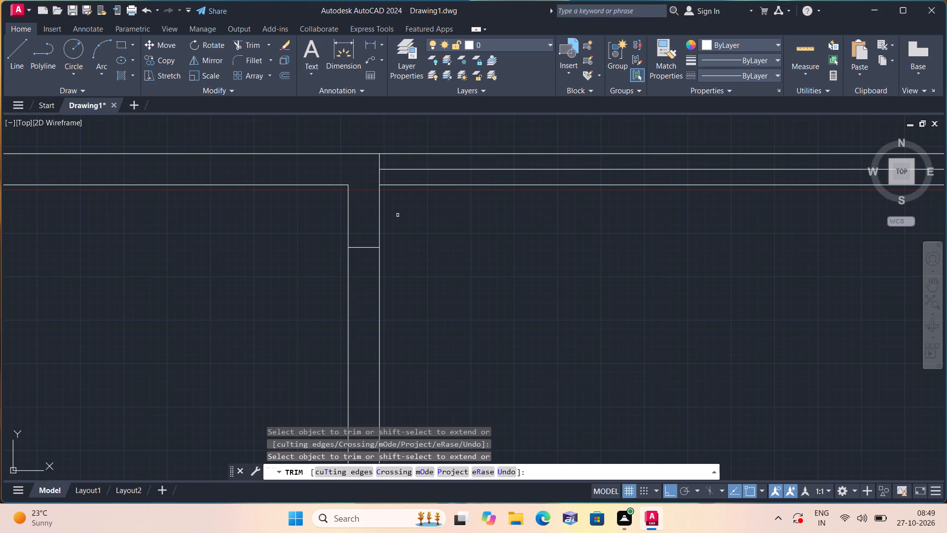
pyautogui.press('space')
# Draw a projection from the short closing line's right end: 6" right, 9" up, and back to the second interior wall's right line.
pyautogui.scroll(-1, 398, 215)
pyautogui.press('l')
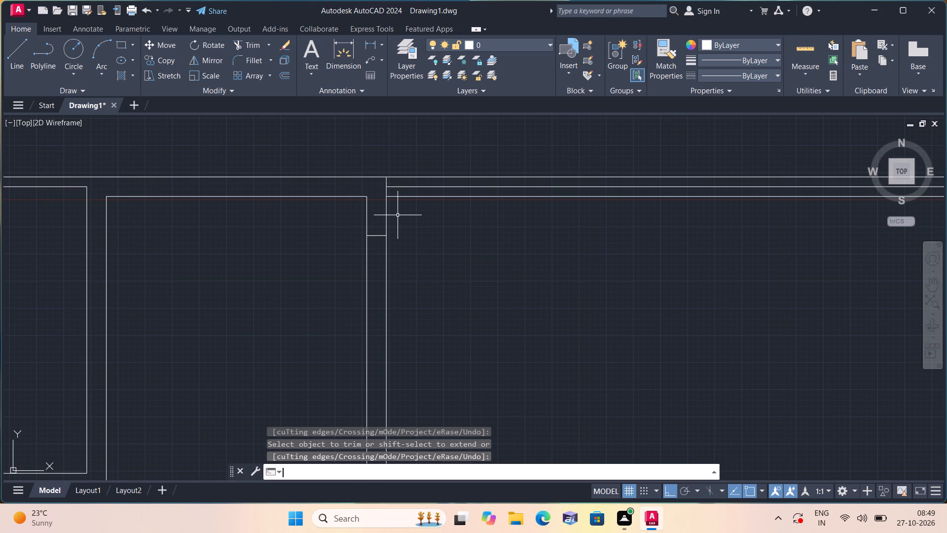
pyautogui.press('space')
pyautogui.scroll(1, 397, 224)
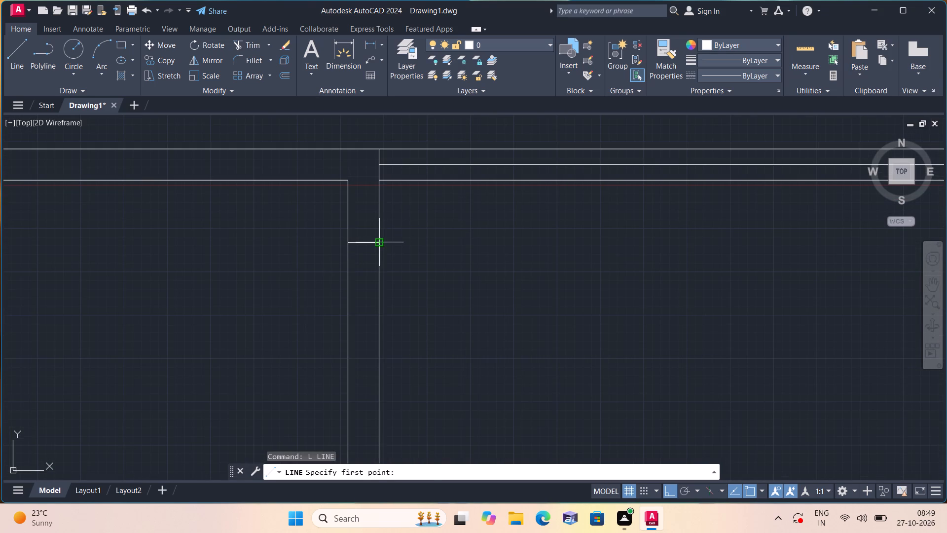
pyautogui.click(378, 243)
pyautogui.press('9')
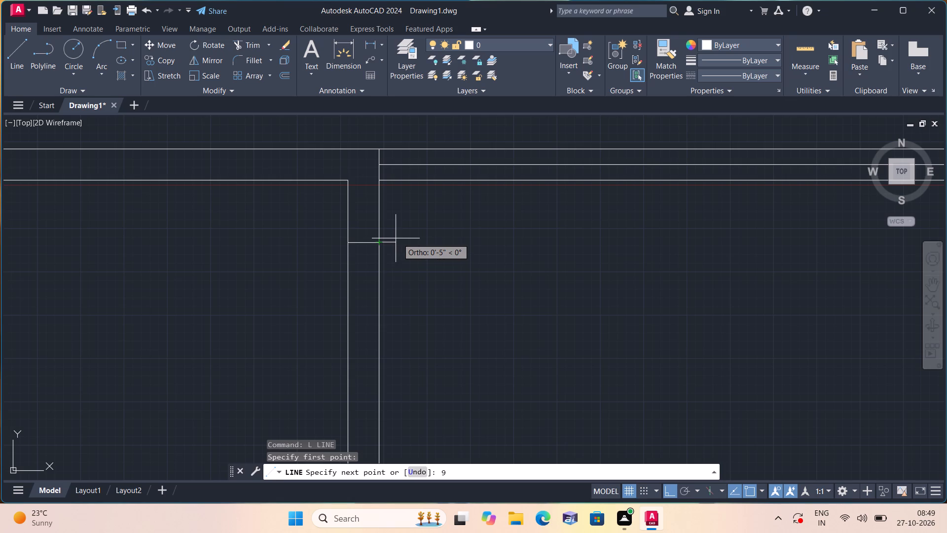
pyautogui.press('BackSpace')
pyautogui.press('3')
pyautogui.press('BackSpace')
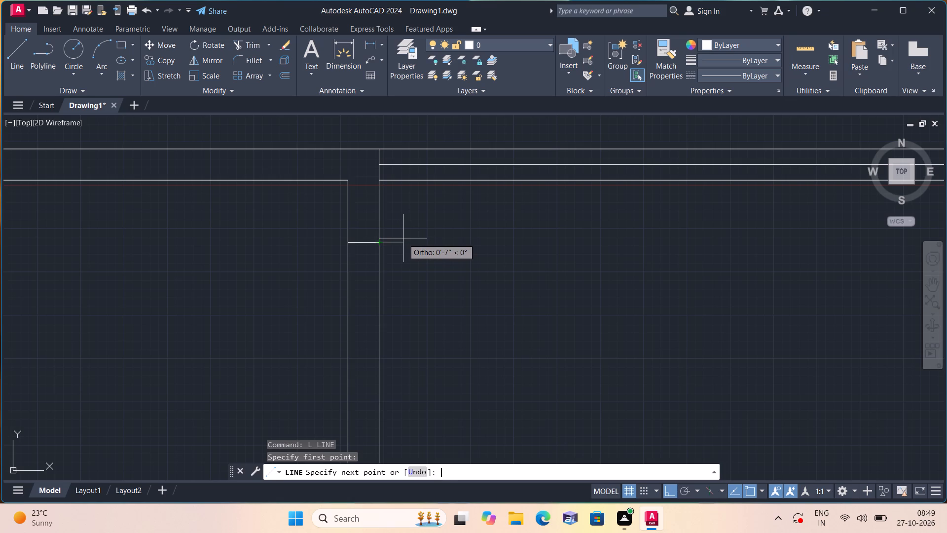
pyautogui.write('6"')
pyautogui.press('space')
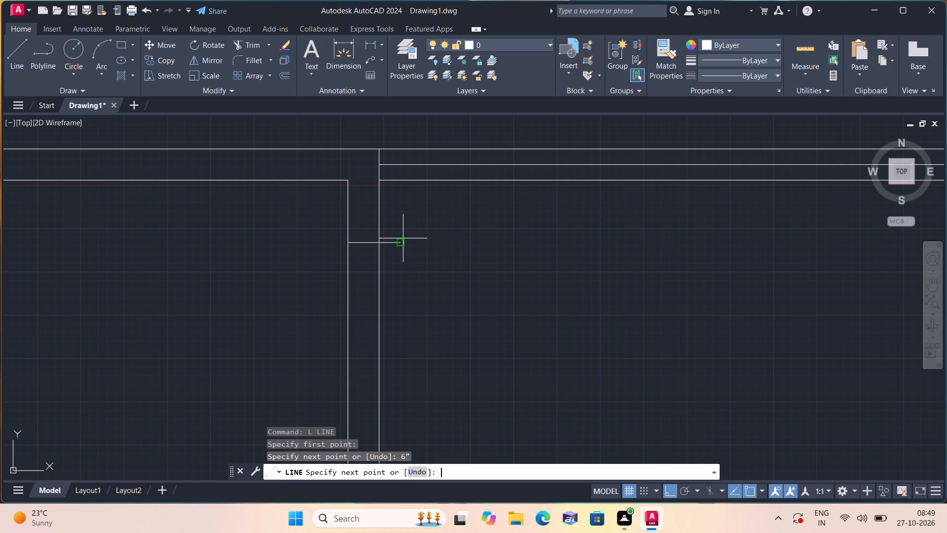
pyautogui.write('9"')
pyautogui.press('space')
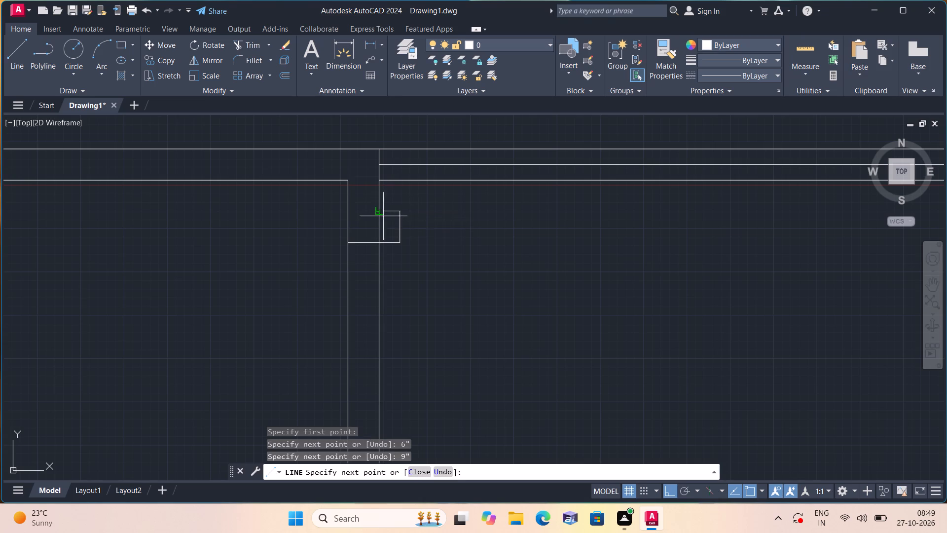
pyautogui.click(379, 210)
pyautogui.press('space')
# Trim the second interior wall's right line inside the projection, and both of that wall's lines between the projection and the cross wall.
pyautogui.press('t')
pyautogui.write('ri')
pyautogui.write('m')
pyautogui.press('space')
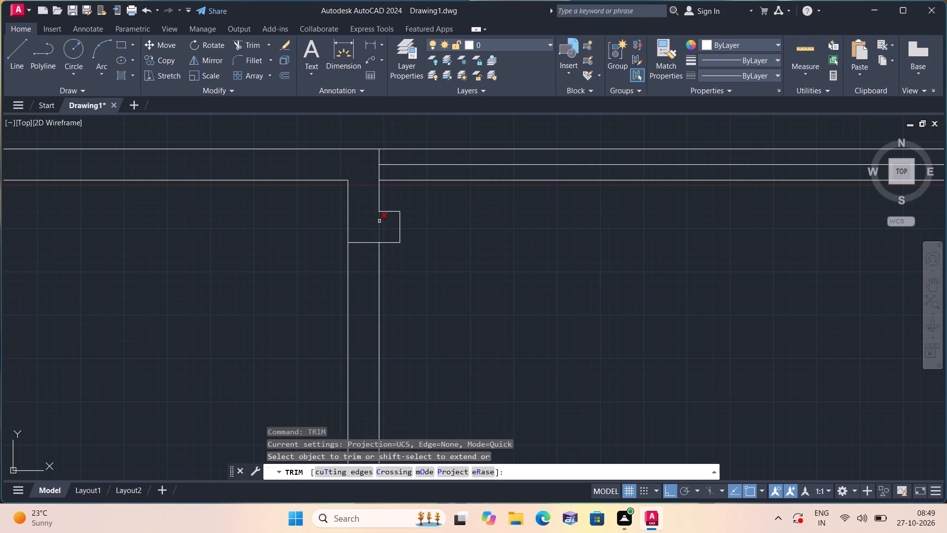
pyautogui.click(379, 222)
pyautogui.press('space')
pyautogui.scroll(-1, 379, 221)
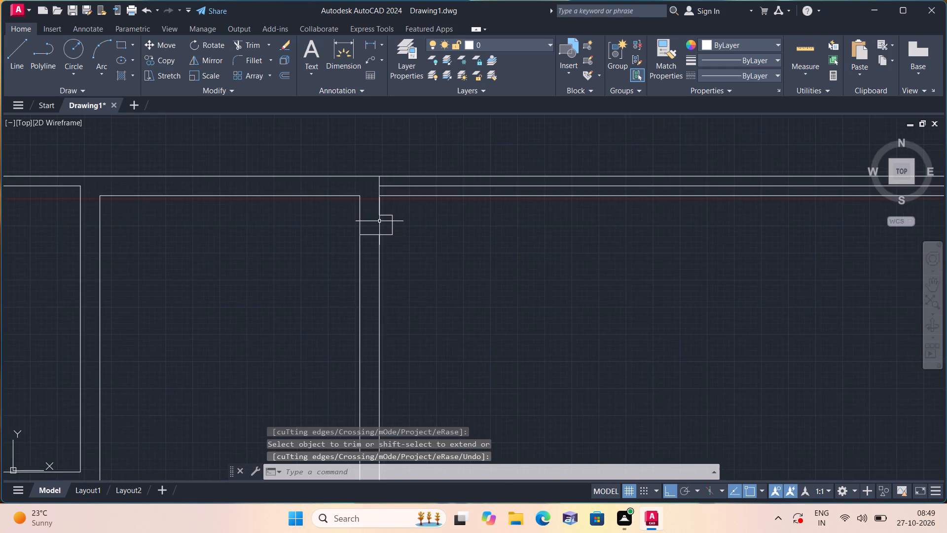
pyautogui.scroll(-1, 379, 221)
pyautogui.press('space')
pyautogui.moveTo(352, 265); pyautogui.dragTo(398, 266)
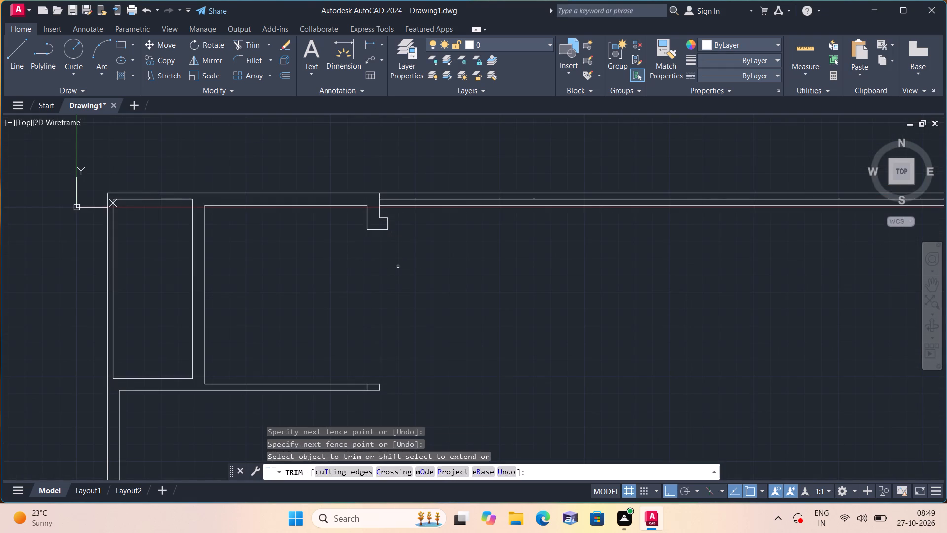
pyautogui.press('space')
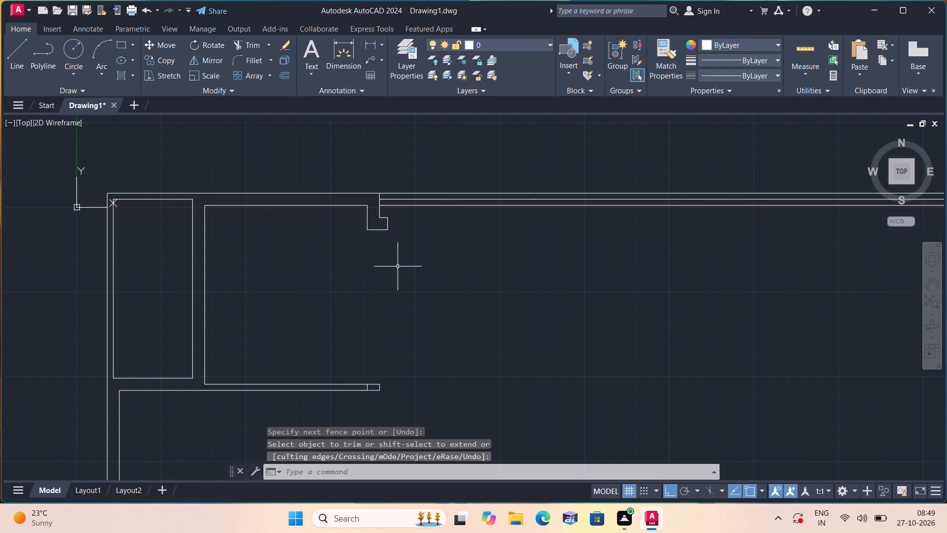
# Offset the left outer wall's inner line below the cross wall 14'6" to the right.
pyautogui.moveTo(409, 261); pyautogui.dragTo(438, 225, button='middle')
pyautogui.moveTo(438, 225); pyautogui.dragTo(463, 190, button='middle')
pyautogui.write('off')
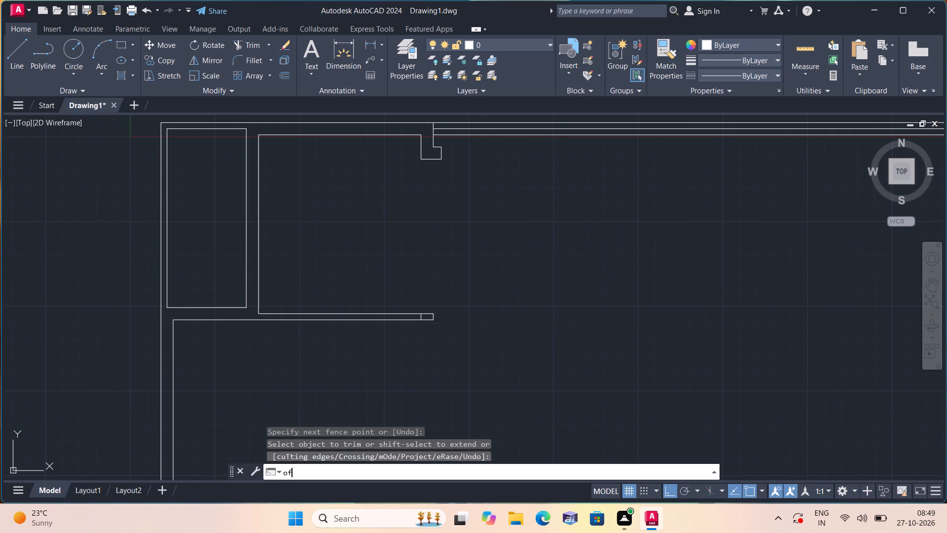
pyautogui.press('space')
pyautogui.write('14')
pyautogui.write('\'6"')
pyautogui.press('space')
pyautogui.moveTo(323, 283); pyautogui.dragTo(320, 233, button='middle')
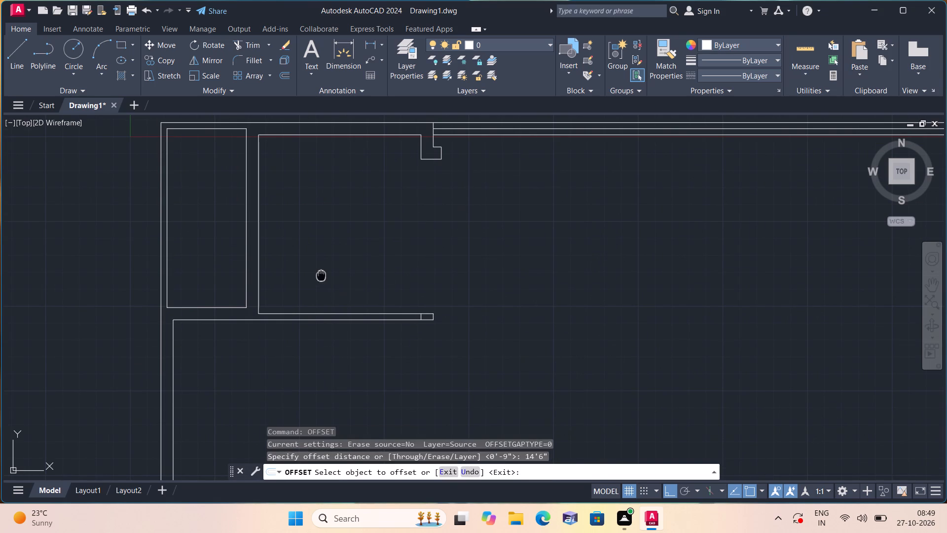
pyautogui.moveTo(320, 233); pyautogui.dragTo(322, 174, button='middle')
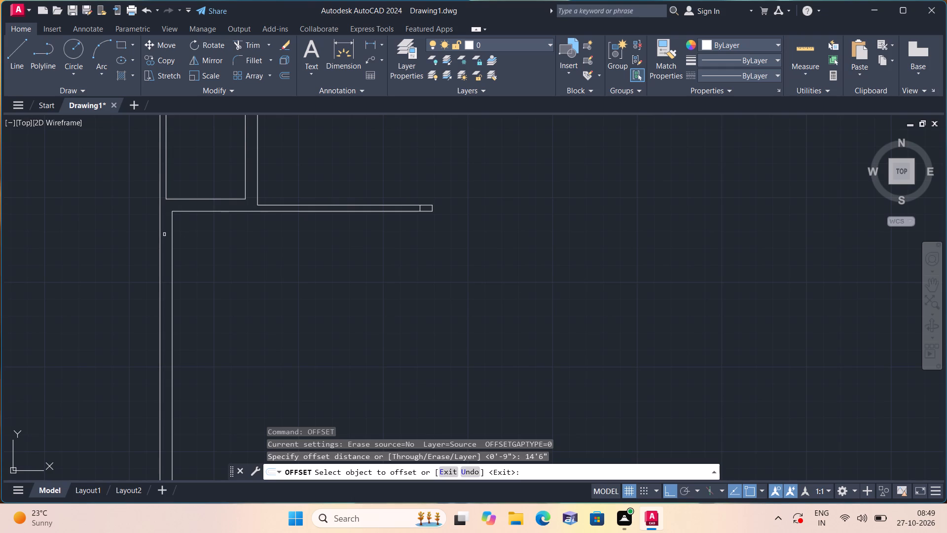
pyautogui.click(170, 236)
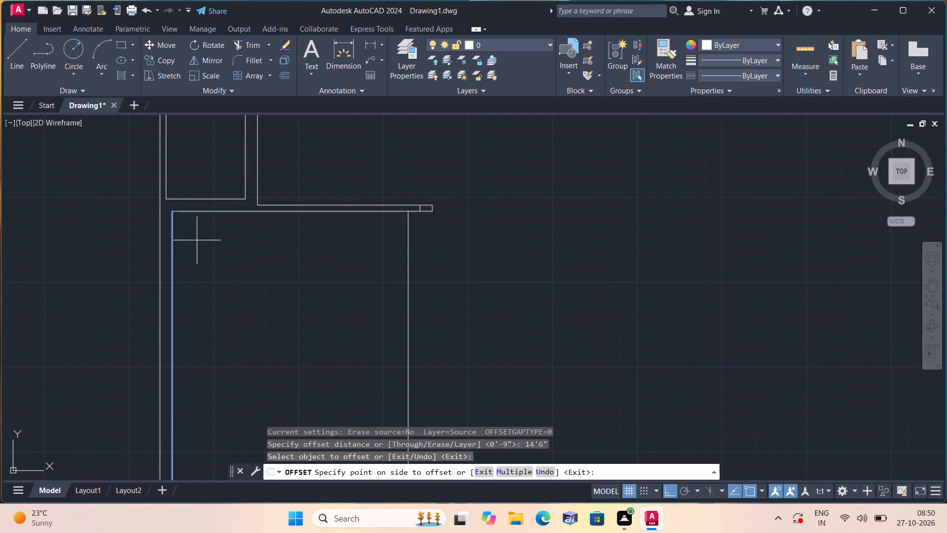
pyautogui.click(256, 240)
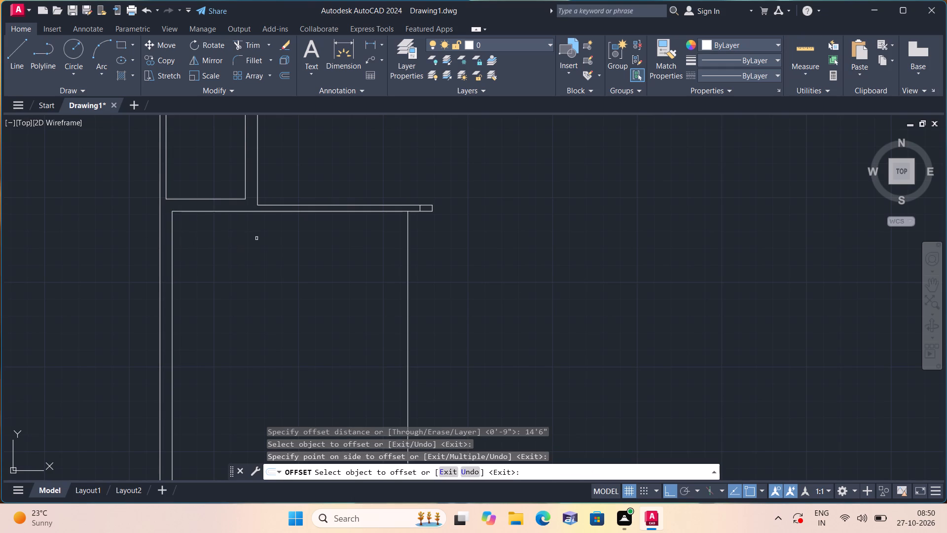
pyautogui.press('space')
# Offset the new vertical line below the cross wall 4.5" to the right.
pyautogui.press('space')
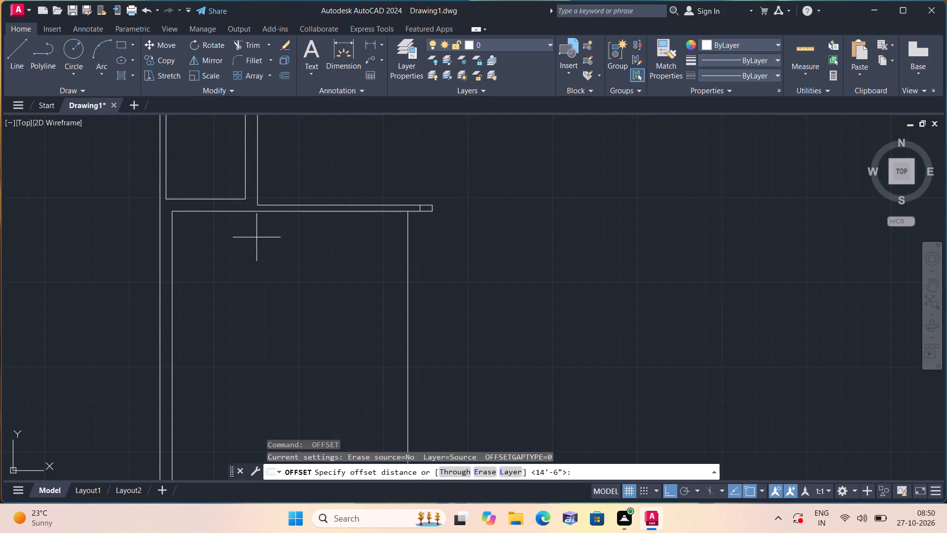
pyautogui.write('4.5"')
pyautogui.press('space')
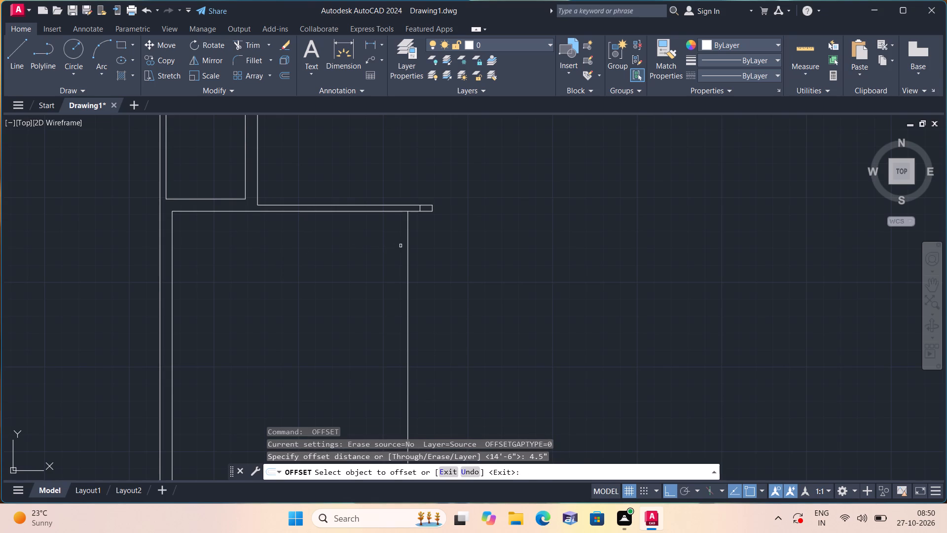
pyautogui.click(407, 251)
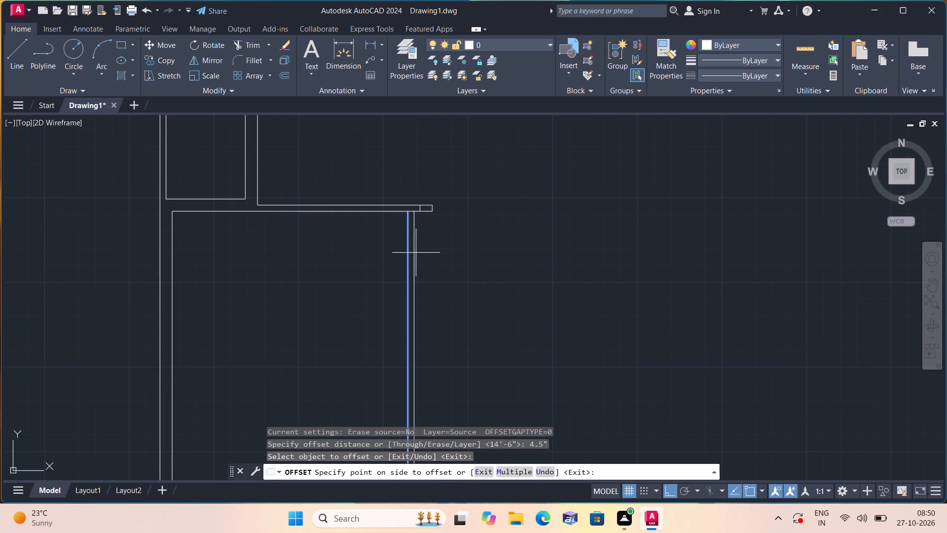
pyautogui.click(451, 253)
pyautogui.press('space')
# Extend the 4.5" wall's right line up to the cross wall's upper line.
pyautogui.write('exte')
pyautogui.press('space')
pyautogui.moveTo(451, 251); pyautogui.dragTo(414, 221)
pyautogui.press('space')
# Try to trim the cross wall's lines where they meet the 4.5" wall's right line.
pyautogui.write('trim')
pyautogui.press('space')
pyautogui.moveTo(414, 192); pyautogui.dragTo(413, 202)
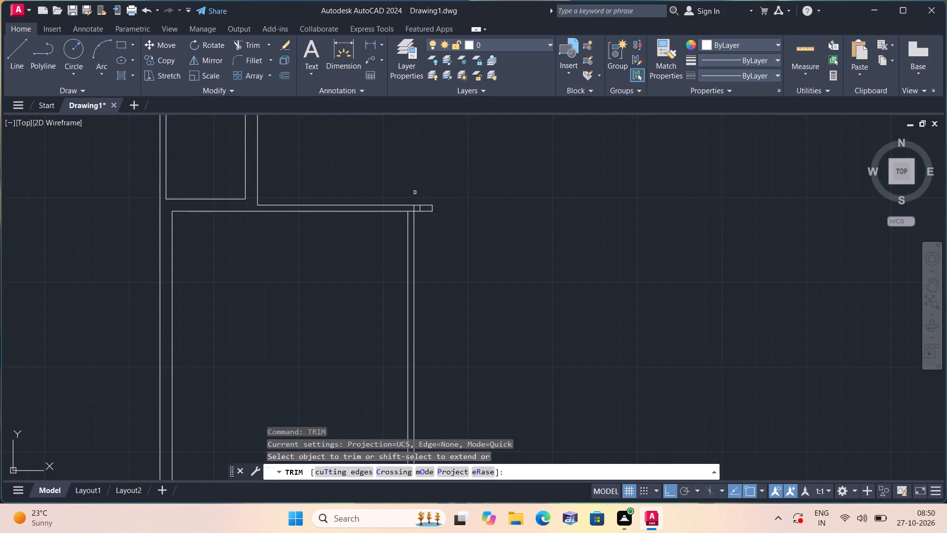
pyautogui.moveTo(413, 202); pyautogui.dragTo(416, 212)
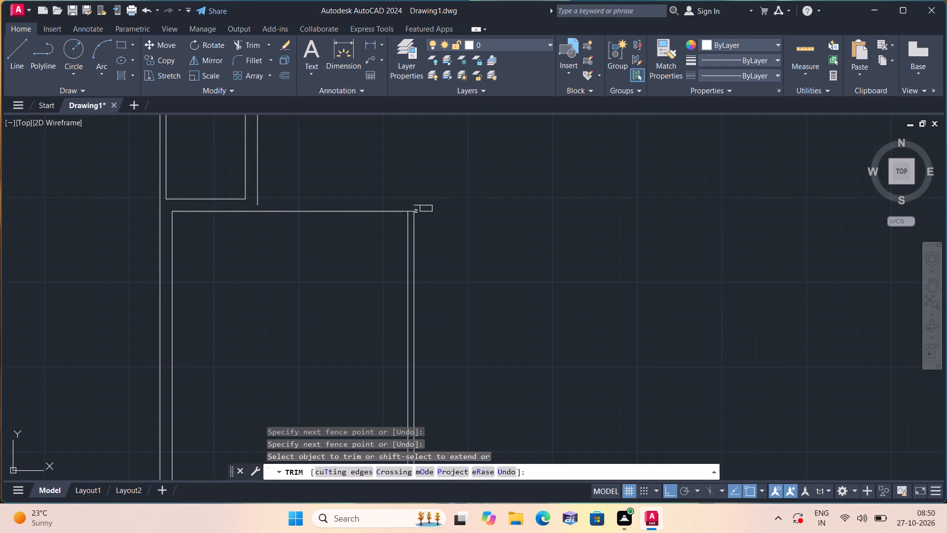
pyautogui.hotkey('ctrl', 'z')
# Trim away the cross wall's leftover end pieces beyond the 4.5" wall and the overlap inside, forming a clean corner between the two walls.
pyautogui.moveTo(417, 203); pyautogui.dragTo(417, 203)
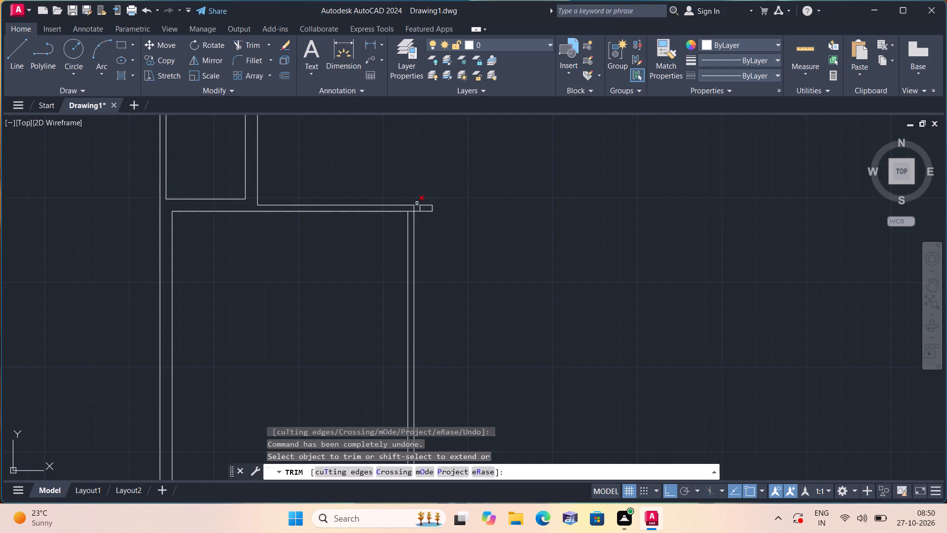
pyautogui.moveTo(417, 203); pyautogui.dragTo(420, 211)
pyautogui.click(420, 211)
pyautogui.click(420, 211)
pyautogui.click(419, 207)
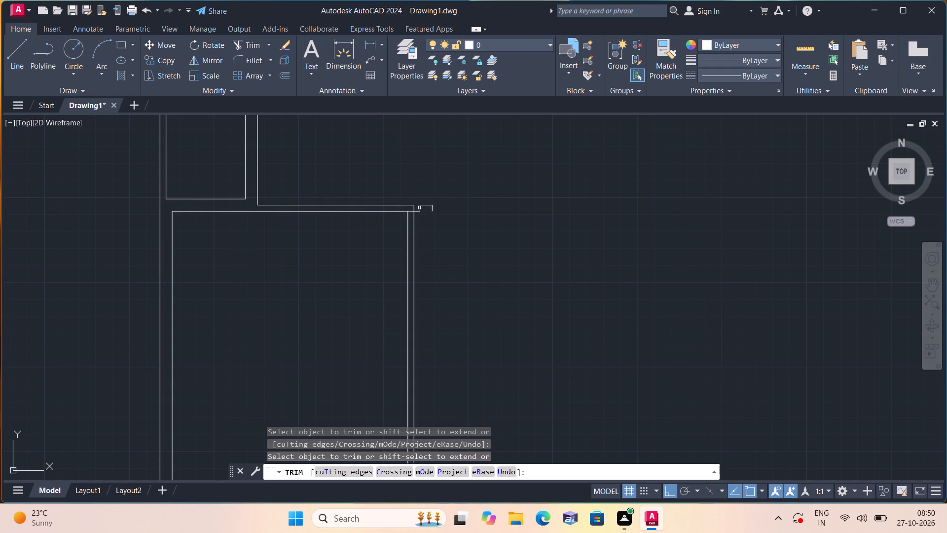
pyautogui.click(423, 206)
pyautogui.click(426, 206)
pyautogui.click(437, 206)
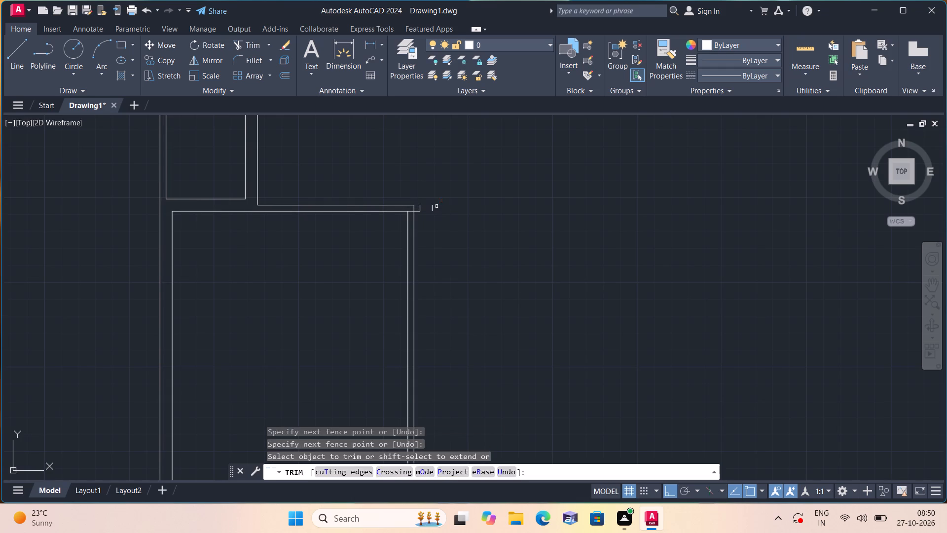
pyautogui.click(434, 207)
pyautogui.click(432, 207)
pyautogui.scroll(2, 425, 210)
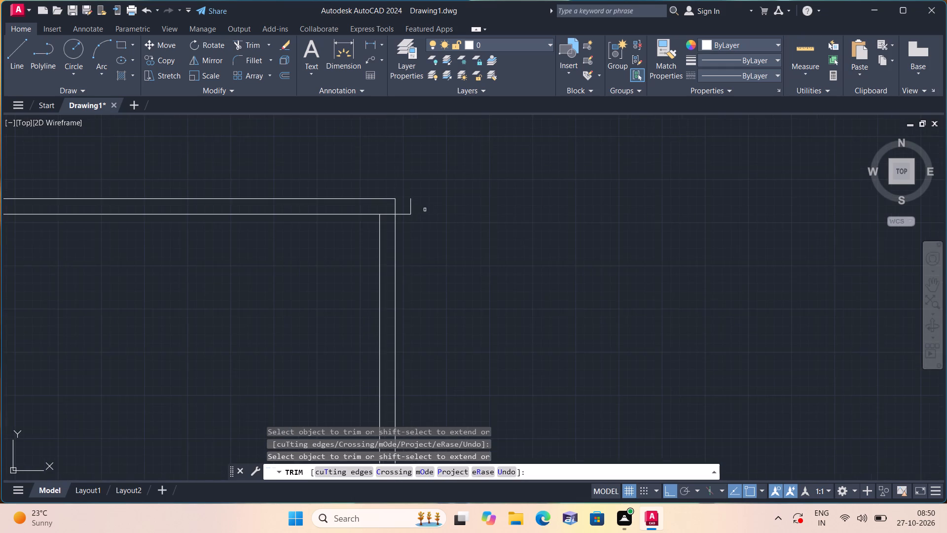
pyautogui.scroll(1, 424, 210)
pyautogui.click(403, 206)
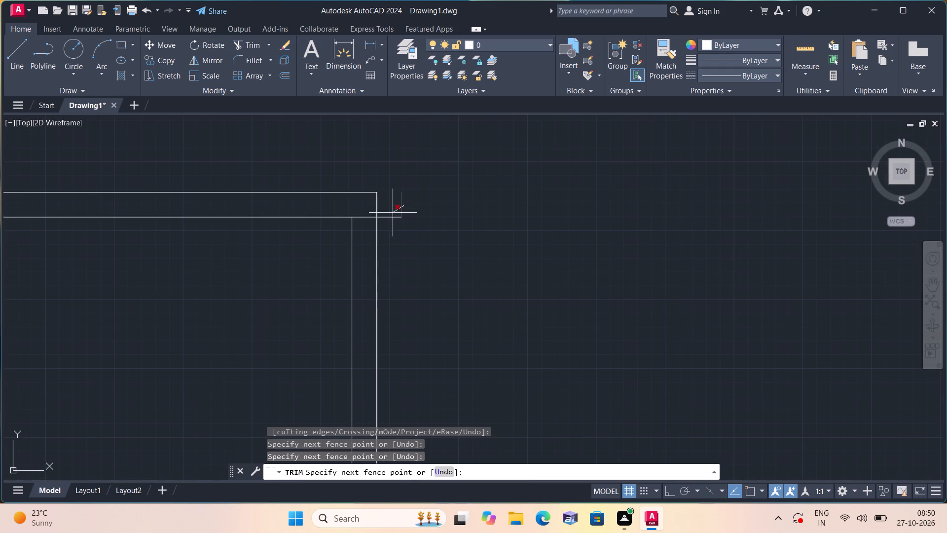
pyautogui.click(389, 219)
pyautogui.click(371, 217)
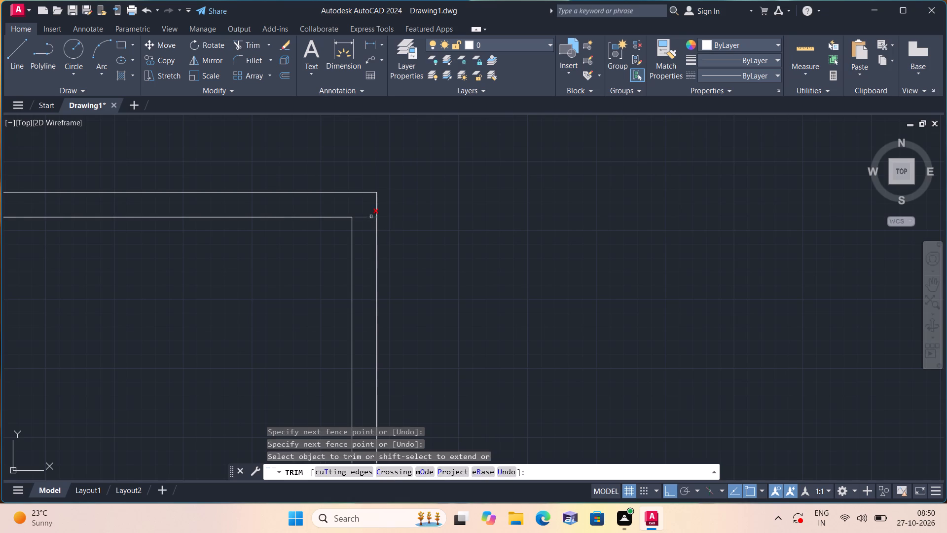
# Offset the lower line of the cross wall above the 4.5" wall's room 11' downward.
pyautogui.scroll(-2, 371, 216)
pyautogui.scroll(-2, 430, 215)
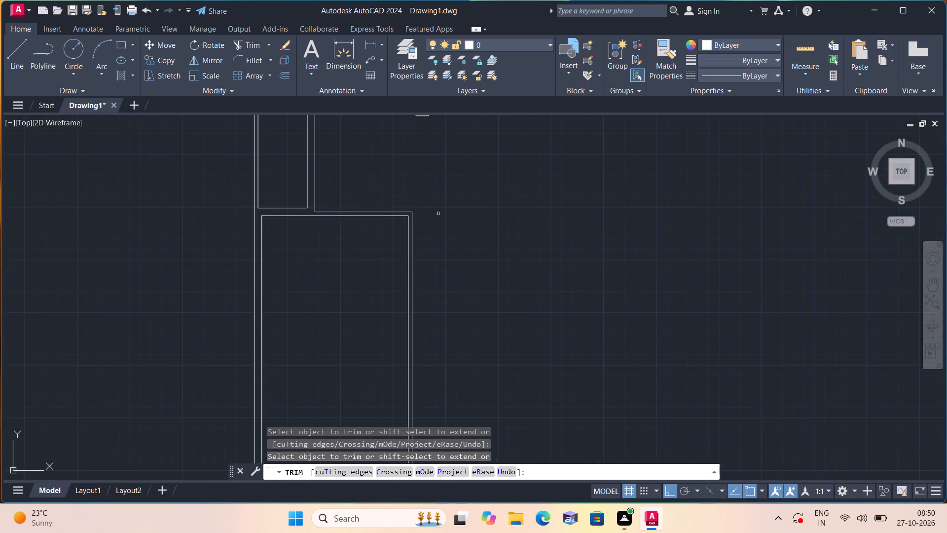
pyautogui.press('space')
pyautogui.scroll(-1, 438, 214)
pyautogui.press('o')
pyautogui.write('ff')
pyautogui.press('space')
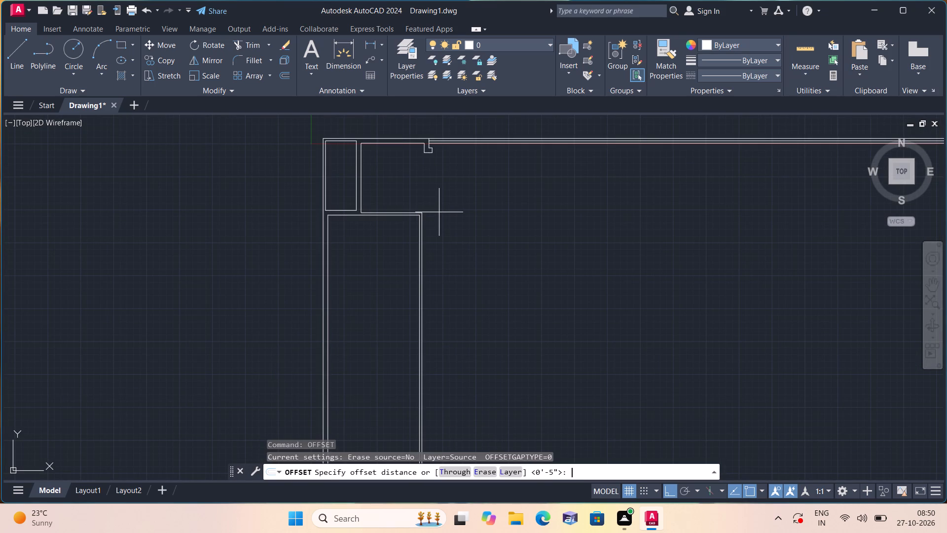
pyautogui.write("11'")
pyautogui.press('space')
pyautogui.scroll(2, 406, 222)
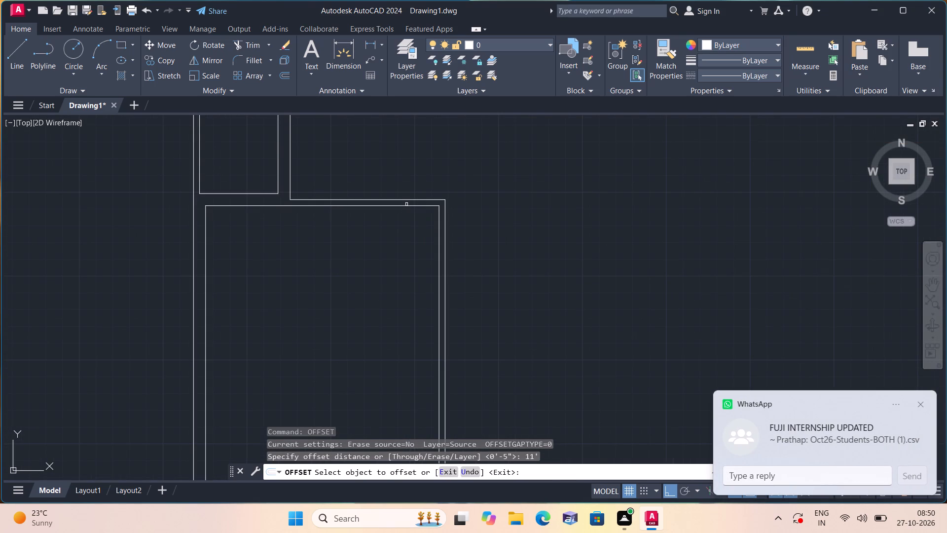
pyautogui.click(406, 204)
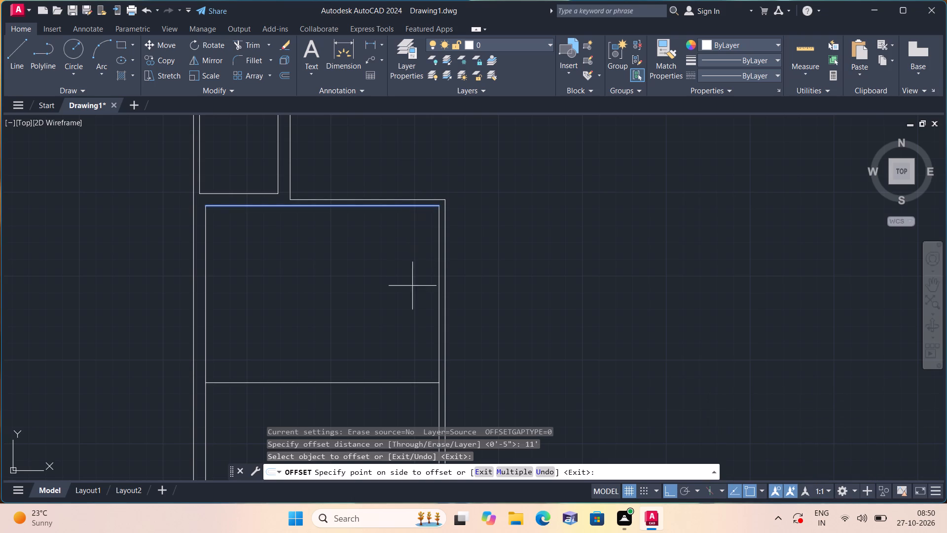
pyautogui.click(414, 320)
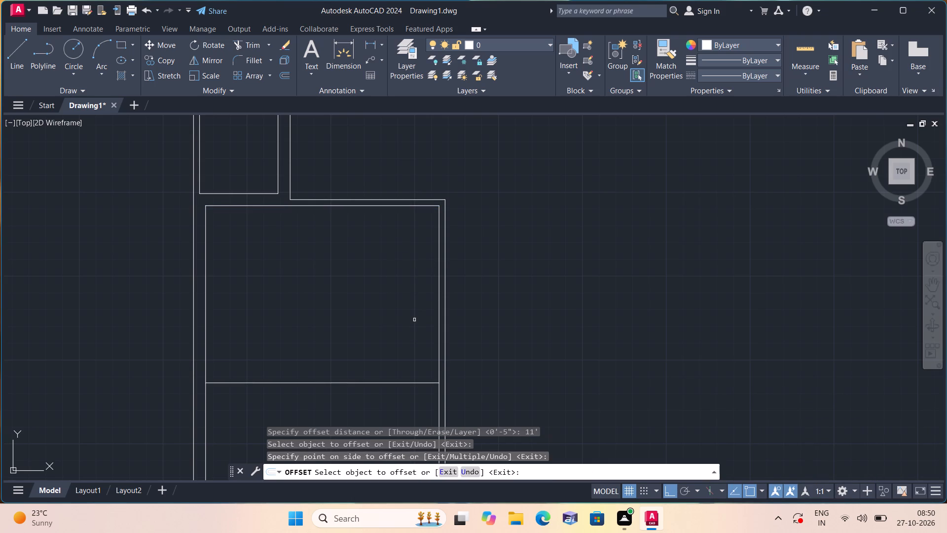
pyautogui.moveTo(411, 323); pyautogui.dragTo(411, 322, button='middle')
pyautogui.moveTo(411, 322); pyautogui.dragTo(452, 247, button='middle')
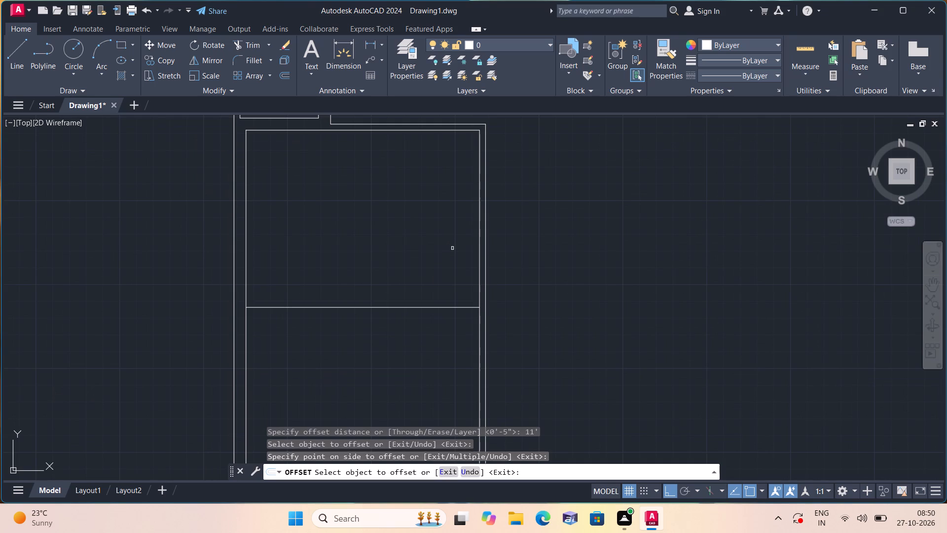
pyautogui.click(437, 281)
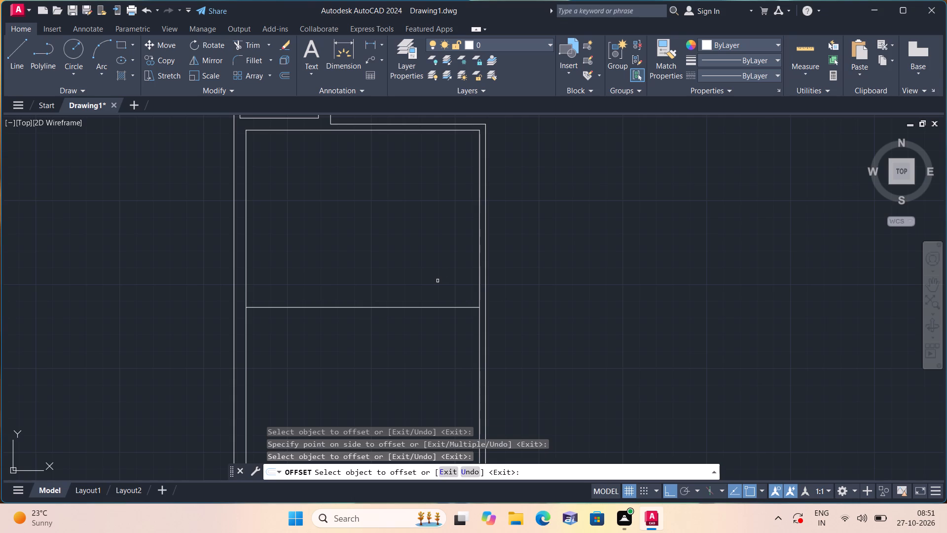
pyautogui.scroll(-1, 437, 281)
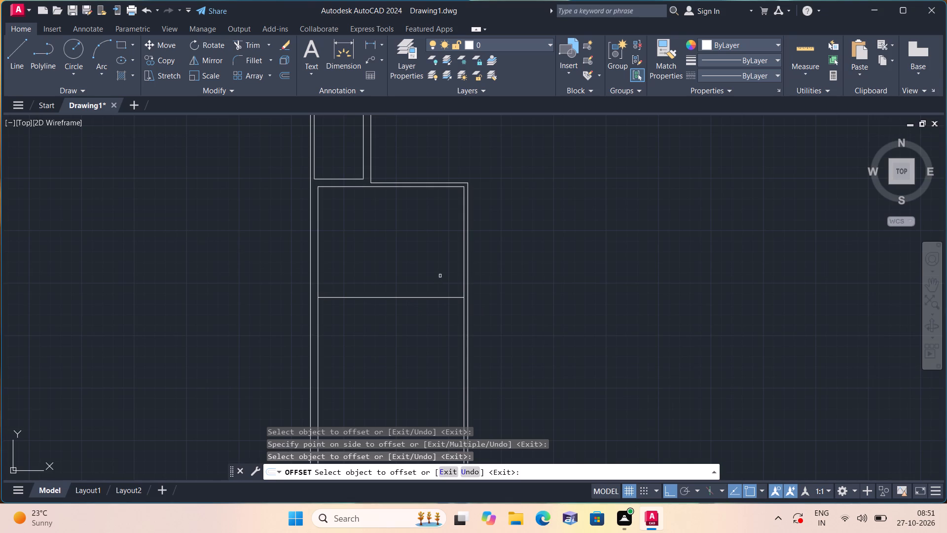
pyautogui.press('space')
# Offset the new horizontal line 9" downward to form a second cross wall.
pyautogui.press('space')
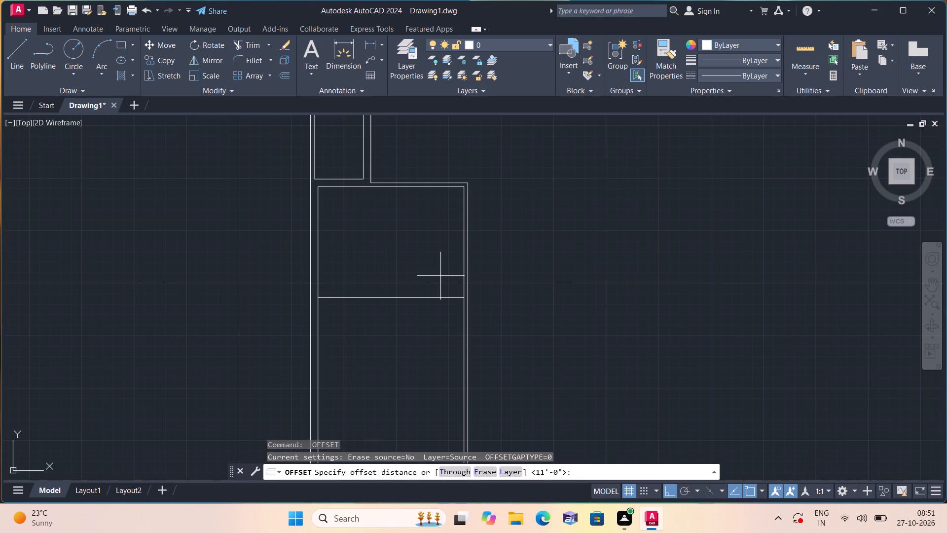
pyautogui.write('9"')
pyautogui.press('space')
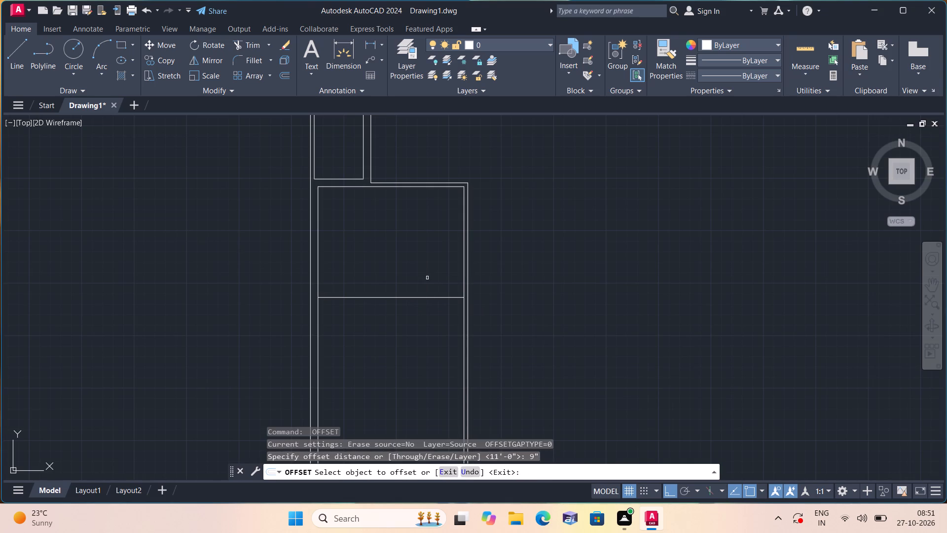
pyautogui.click(429, 298)
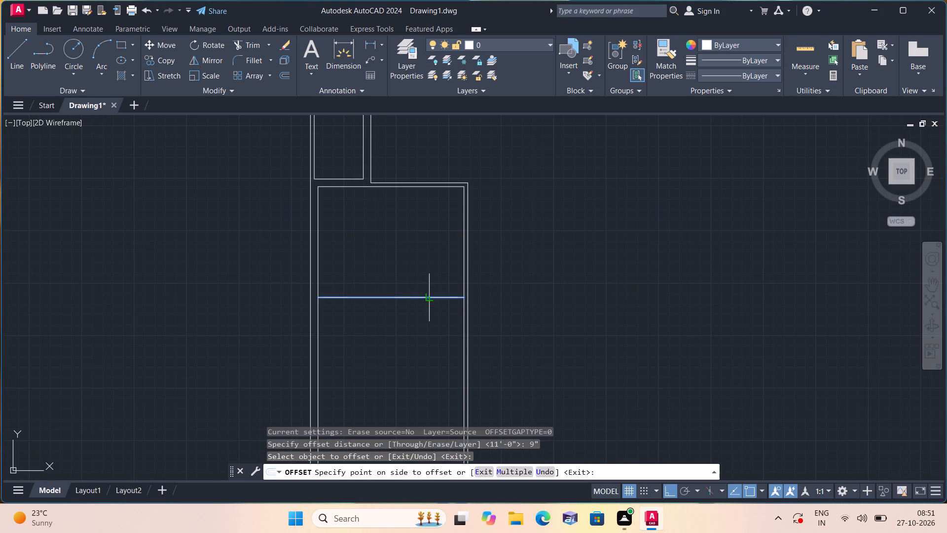
pyautogui.click(412, 354)
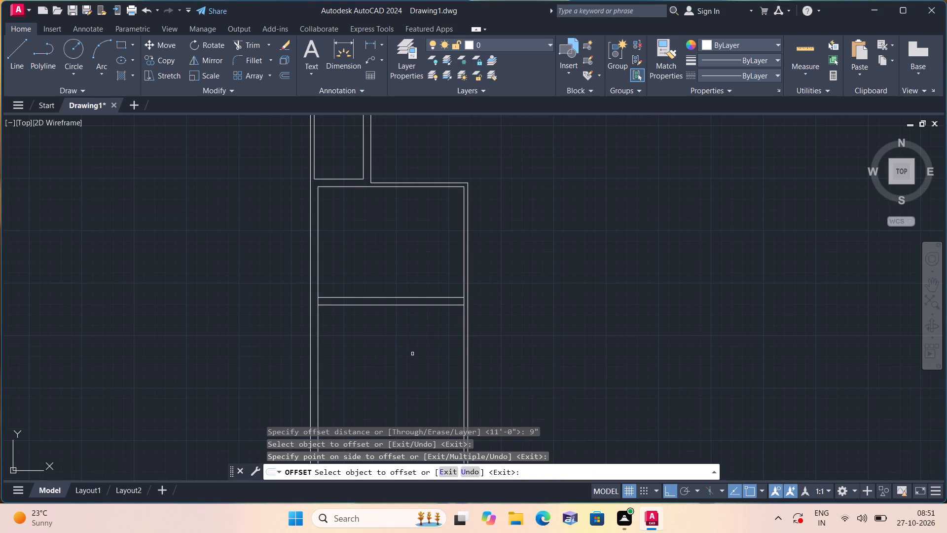
pyautogui.press('space')
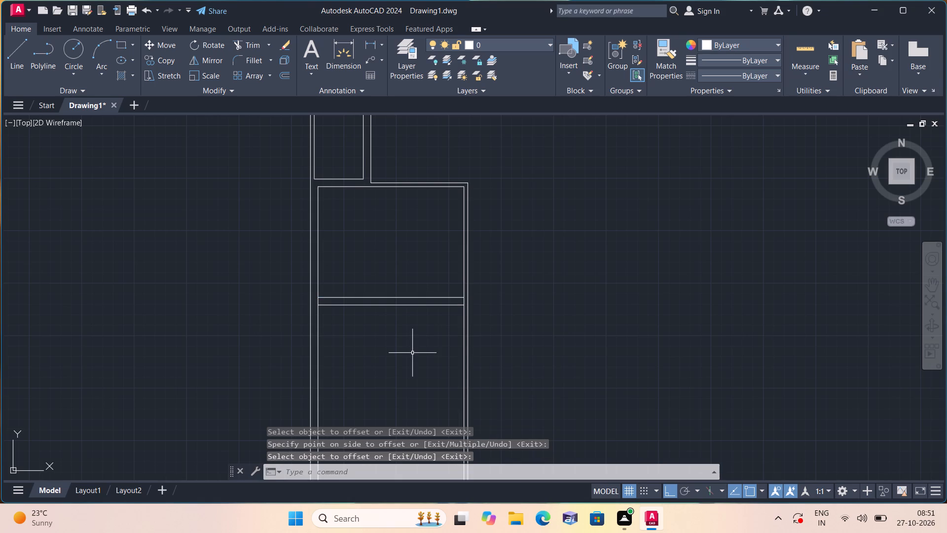
# Offset the left outer wall's inner line 9'6" to the right.
pyautogui.moveTo(412, 349); pyautogui.dragTo(426, 313, button='middle')
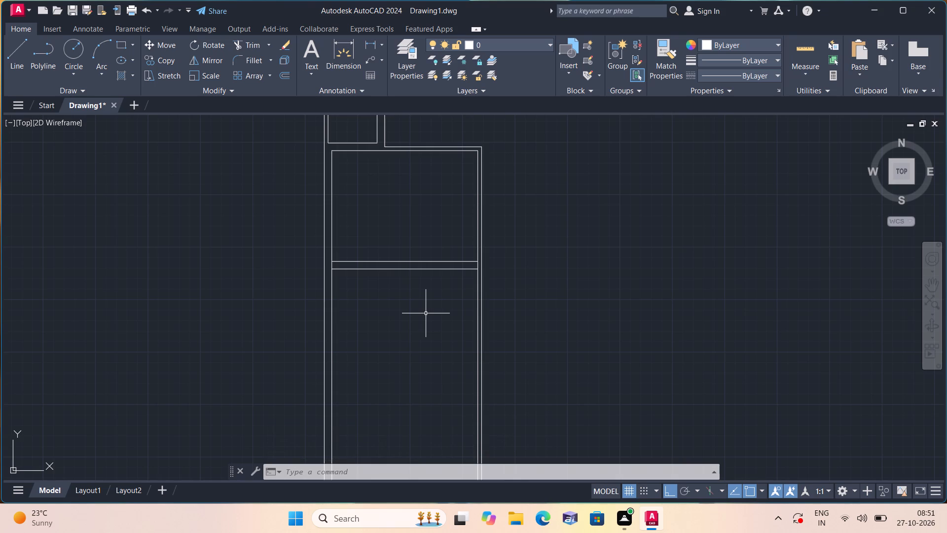
pyautogui.write('off')
pyautogui.press('space')
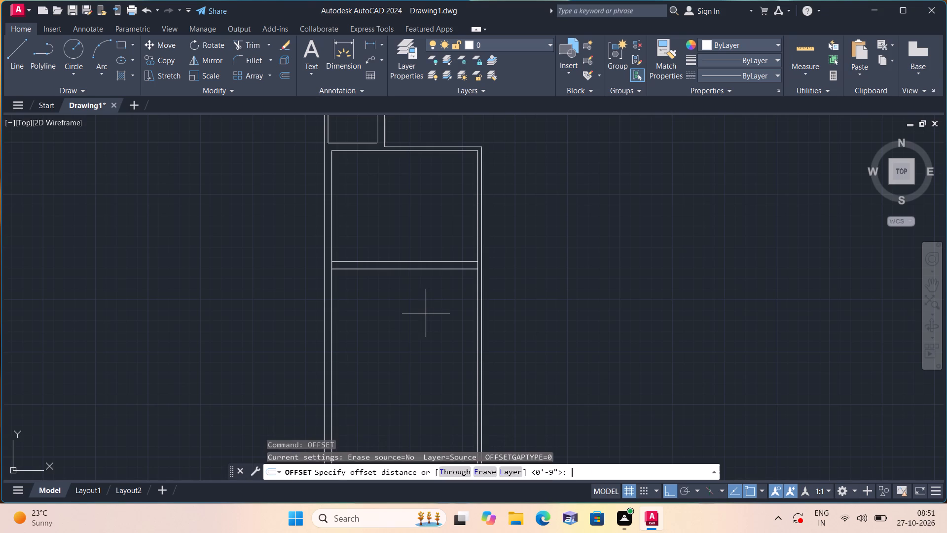
pyautogui.write('9\'6"')
pyautogui.press('space')
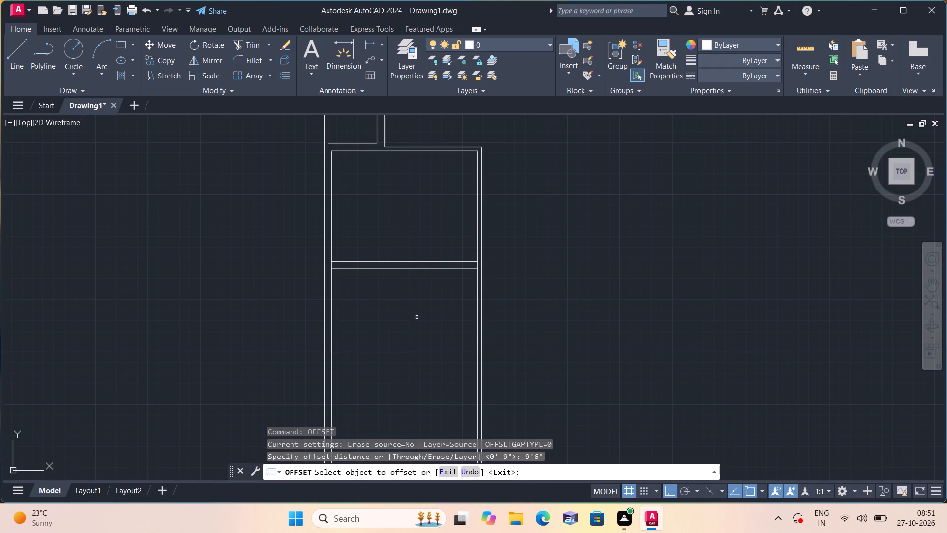
pyautogui.click(329, 290)
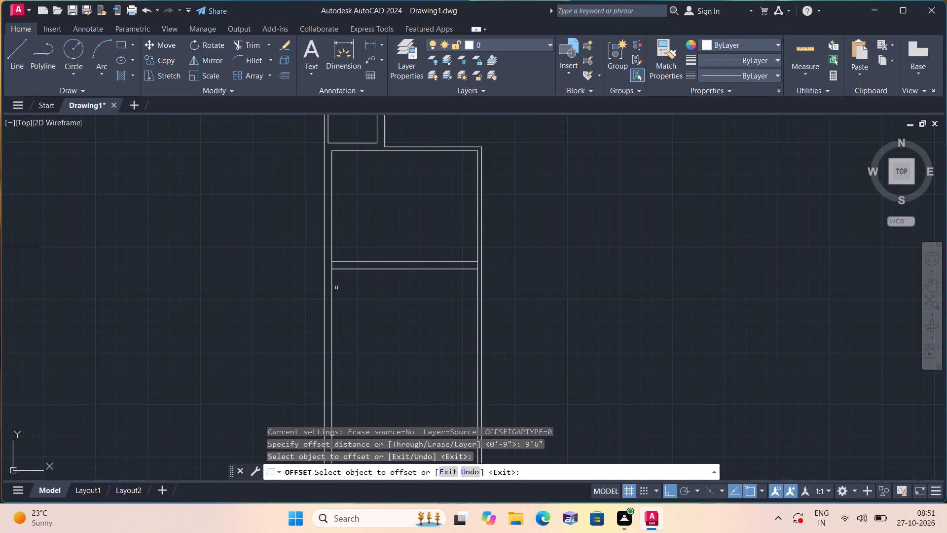
pyautogui.click(332, 286)
pyautogui.click(419, 288)
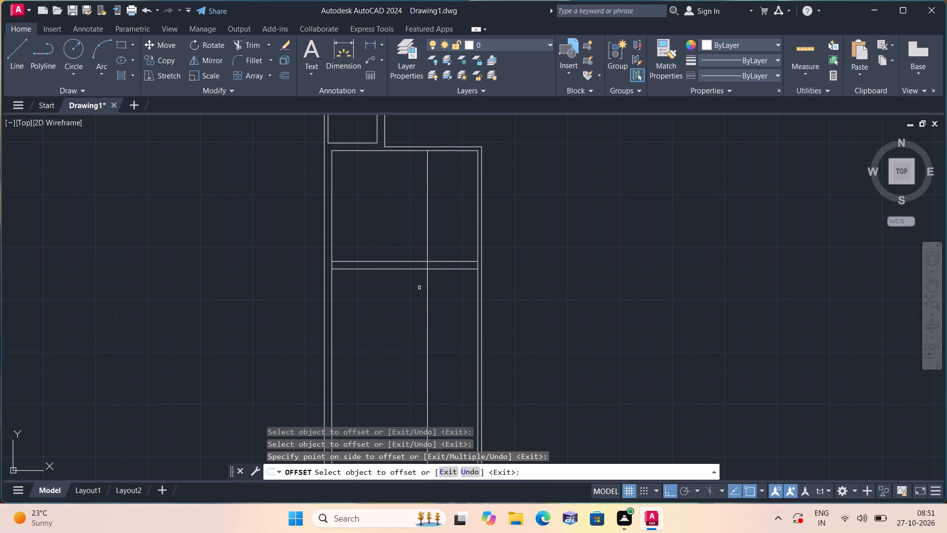
pyautogui.press('space')
# Offset the new vertical line 9" to the right to form a 9" wall.
pyautogui.press('space')
pyautogui.write('9"')
pyautogui.press('space')
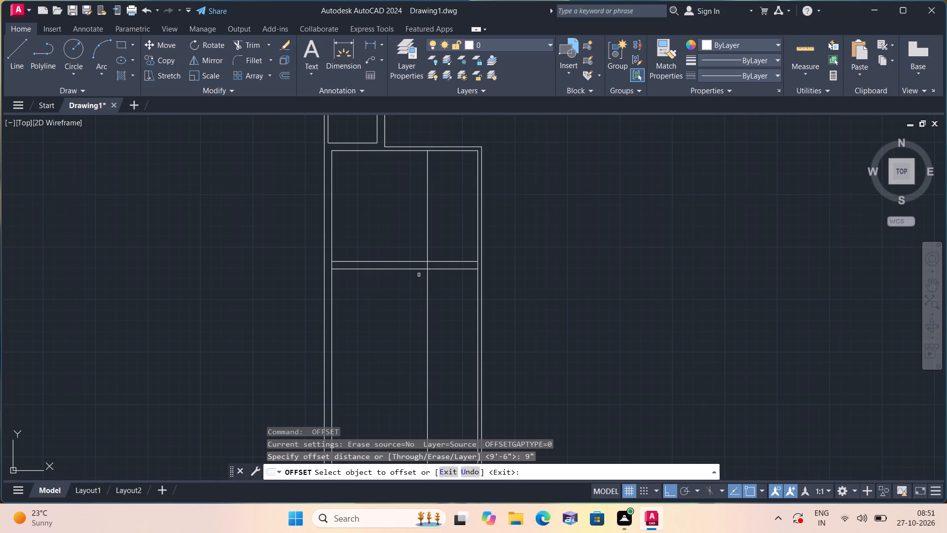
pyautogui.click(427, 281)
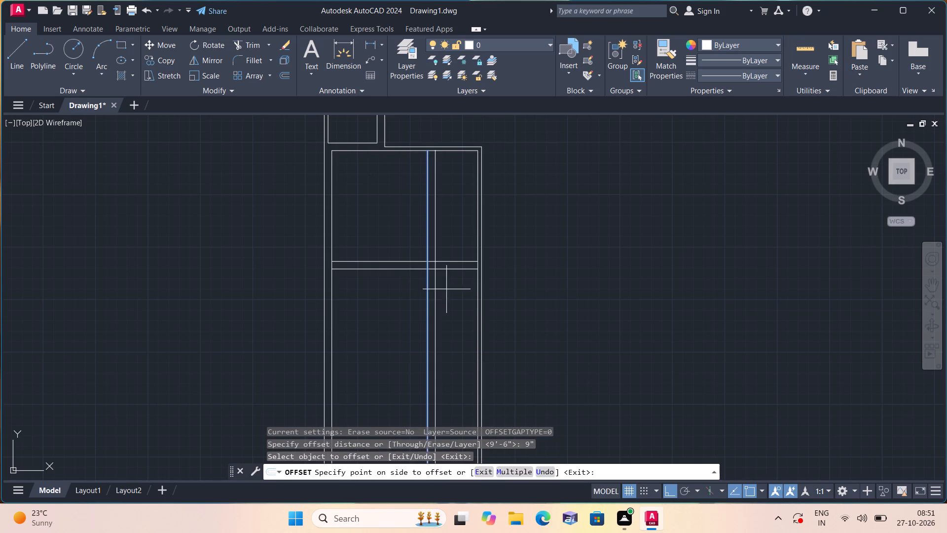
pyautogui.click(458, 293)
pyautogui.press('space')
# Trim the 9" vertical wall above the new cross wall, the cross wall's lower line beyond it, and their inner overlap.
pyautogui.write('trim')
pyautogui.press('space')
pyautogui.moveTo(456, 236); pyautogui.dragTo(405, 230)
pyautogui.scroll(2, 433, 267)
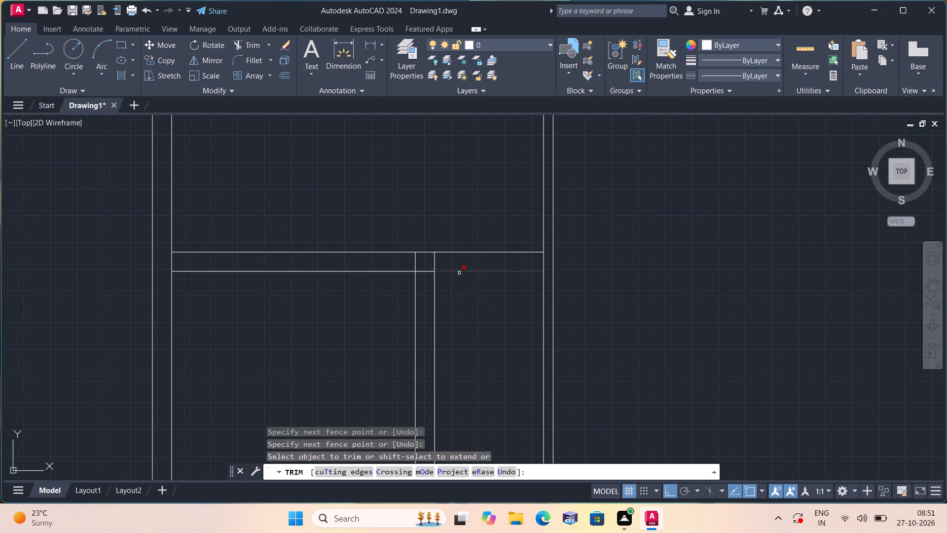
pyautogui.click(459, 270)
pyautogui.click(413, 259)
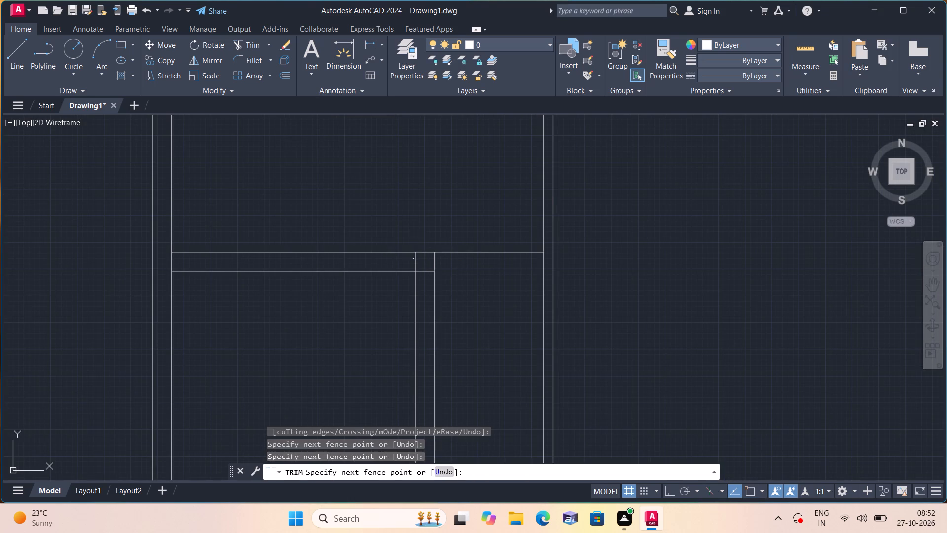
pyautogui.click(426, 273)
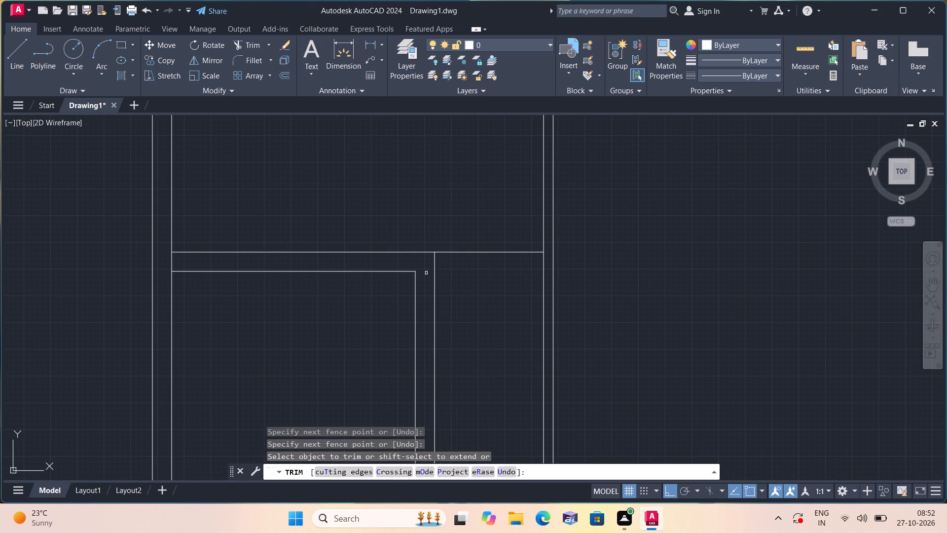
pyautogui.press('space')
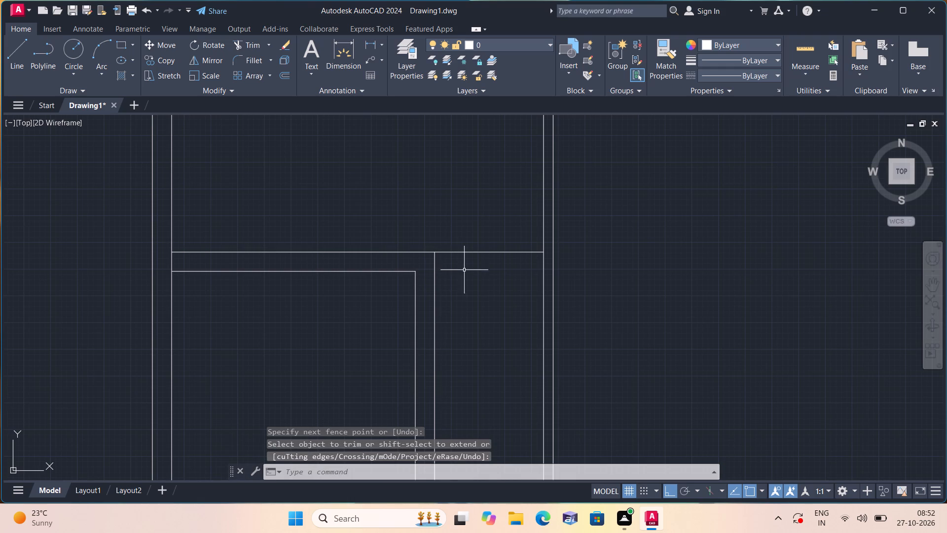
# Offset the new cross wall's upper line 4.5" downward.
pyautogui.write('off')
pyautogui.press('space')
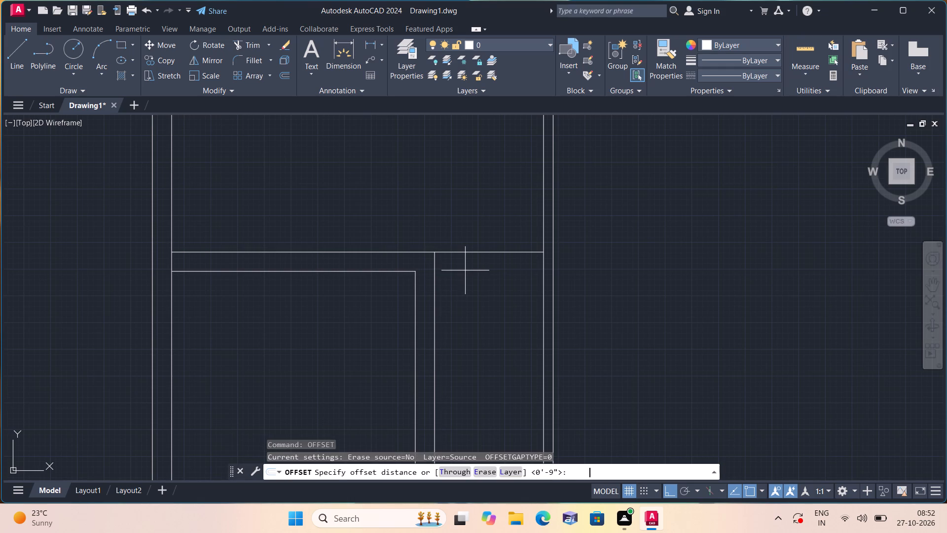
pyautogui.write('4.5')
pyautogui.hotkey('shift', '"')
pyautogui.press('space')
pyautogui.click(468, 250)
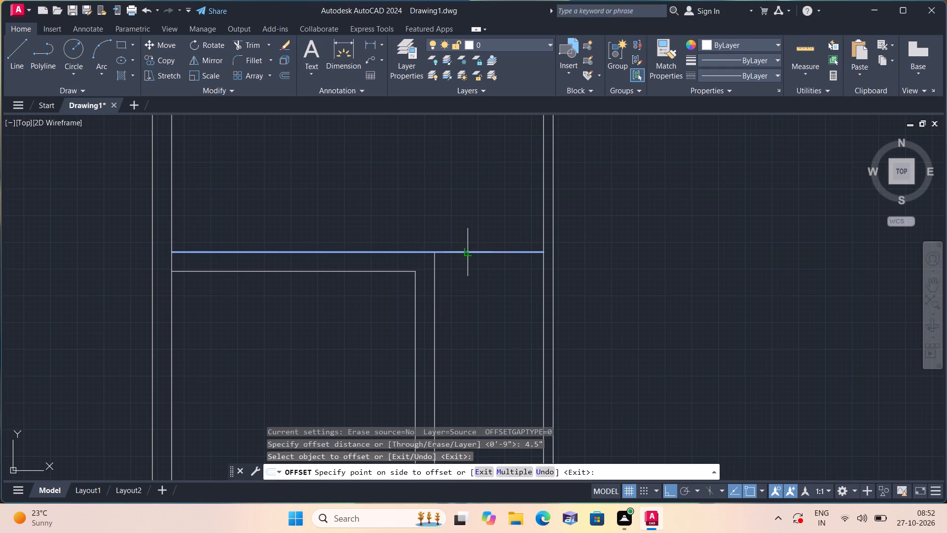
pyautogui.click(473, 280)
pyautogui.press('space')
# Extend the new 4.5" offset line to the outer line of the room's 4.5" right wall.
pyautogui.write('exte')
pyautogui.press('space')
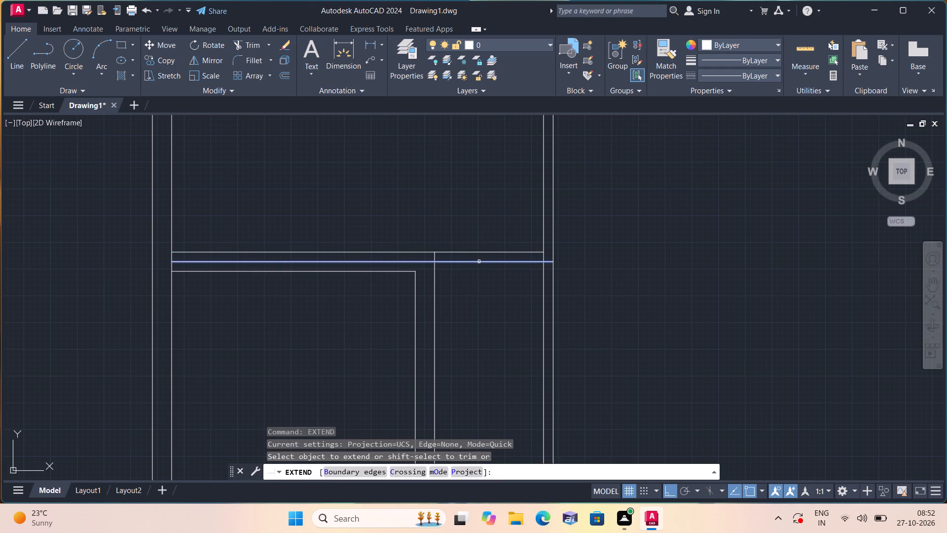
pyautogui.click(492, 261)
pyautogui.press('space')
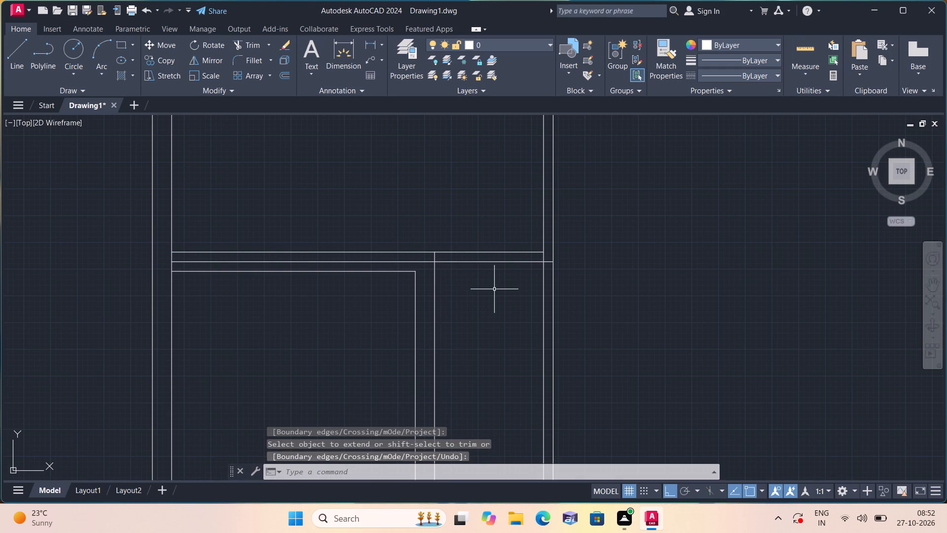
# Trim the 4.5" offset line inside the 9" cross wall, plus the left wall's line and the vertical wall's stub at the junctions.
pyautogui.write('trim')
pyautogui.press('space')
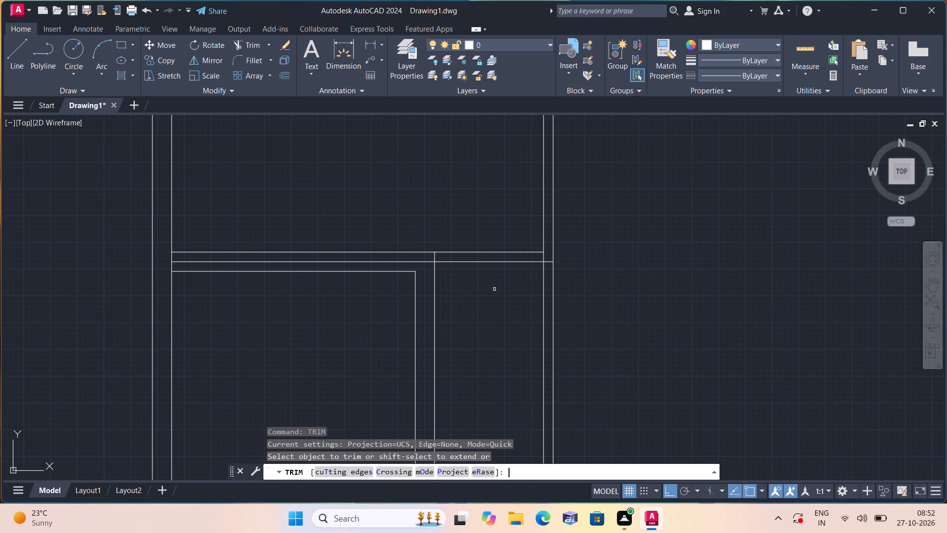
pyautogui.click(429, 263)
pyautogui.scroll(-1, 429, 263)
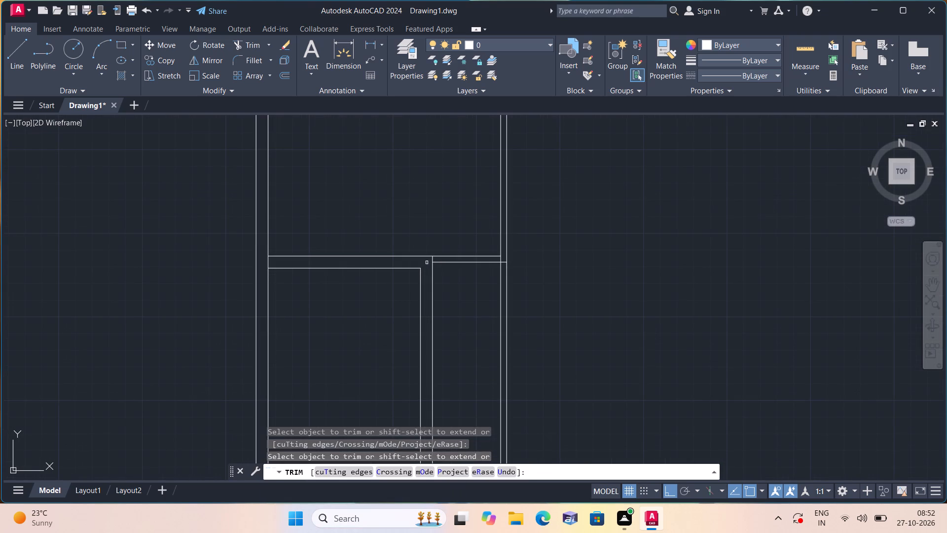
pyautogui.scroll(1, 321, 263)
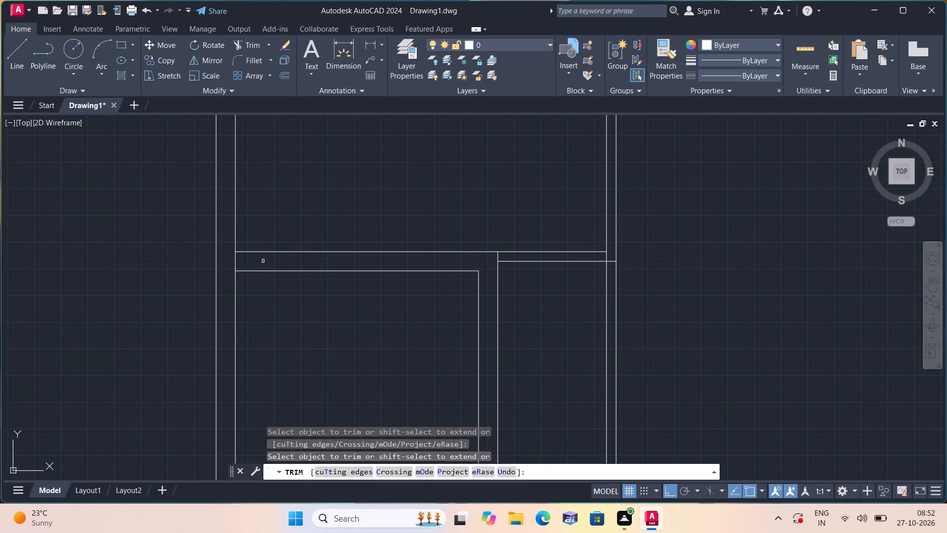
pyautogui.click(234, 261)
pyautogui.scroll(1, 428, 251)
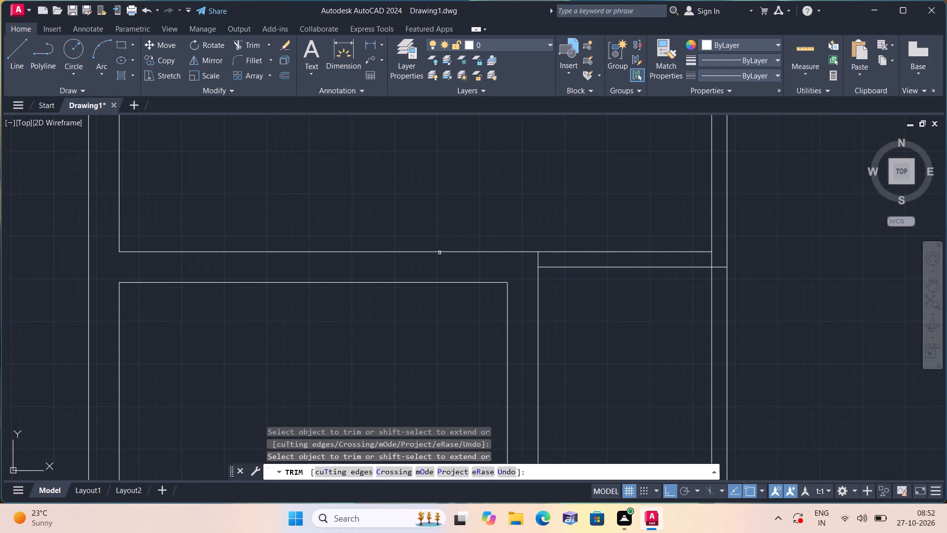
pyautogui.scroll(1, 480, 251)
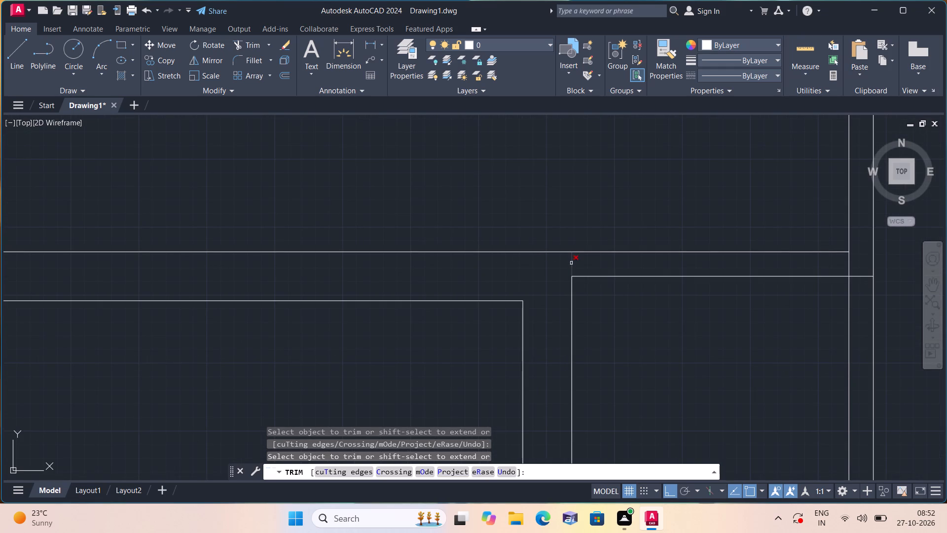
pyautogui.click(573, 264)
# Trim away both lines of the room's 4.5" right wall below the new cross wall.
pyautogui.scroll(-4, 572, 263)
pyautogui.moveTo(592, 286); pyautogui.dragTo(593, 286)
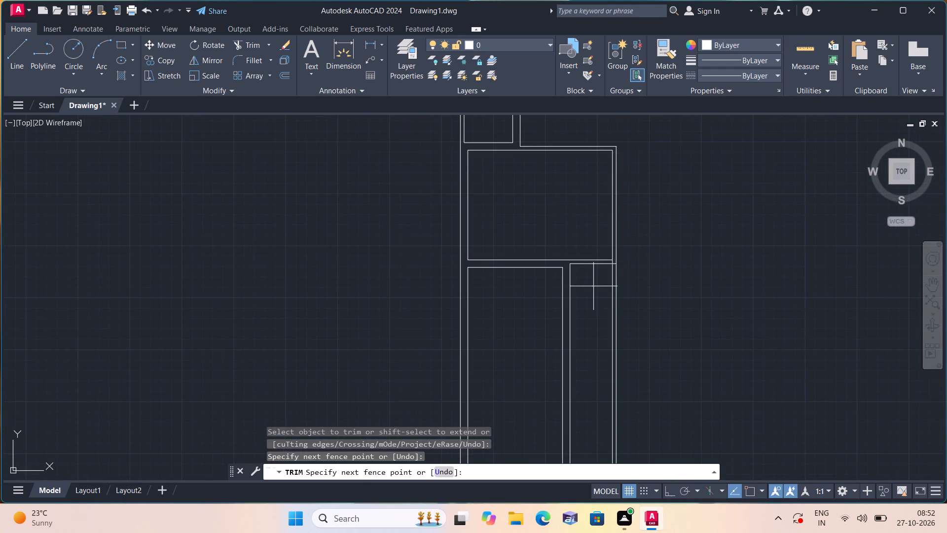
pyautogui.moveTo(593, 286); pyautogui.dragTo(632, 288)
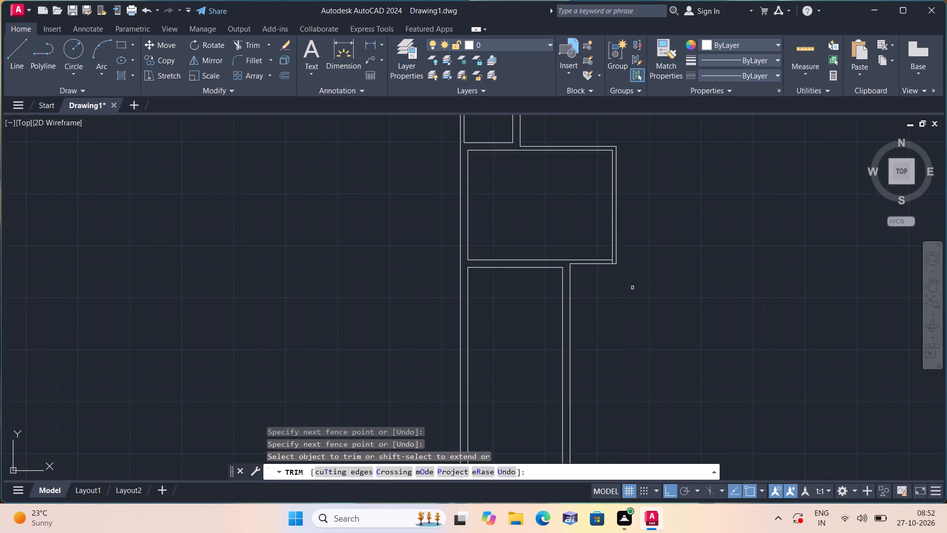
pyautogui.scroll(-1, 632, 285)
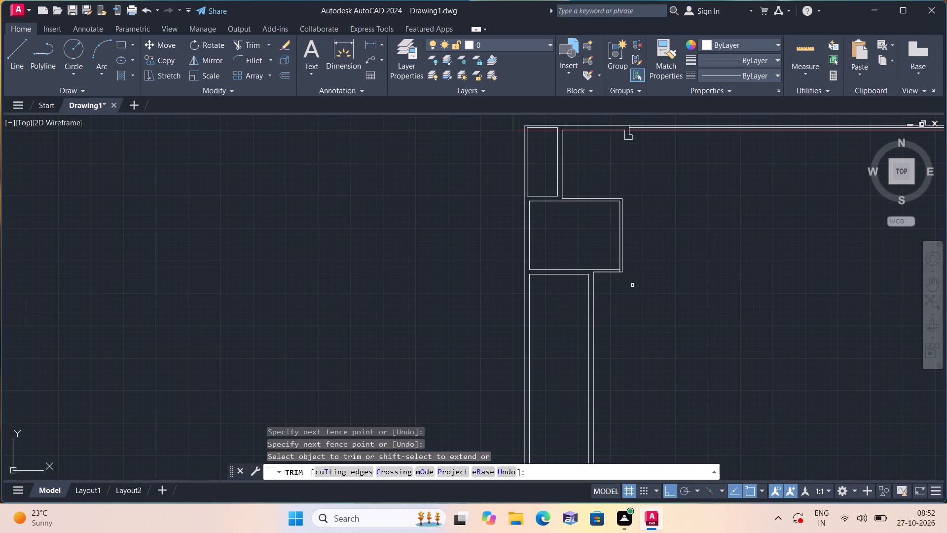
pyautogui.moveTo(632, 285); pyautogui.dragTo(617, 262, button='middle')
pyautogui.press('space')
# Start an offset with a distance of 10'6".
pyautogui.write('off 10\'6"')
pyautogui.press('space')
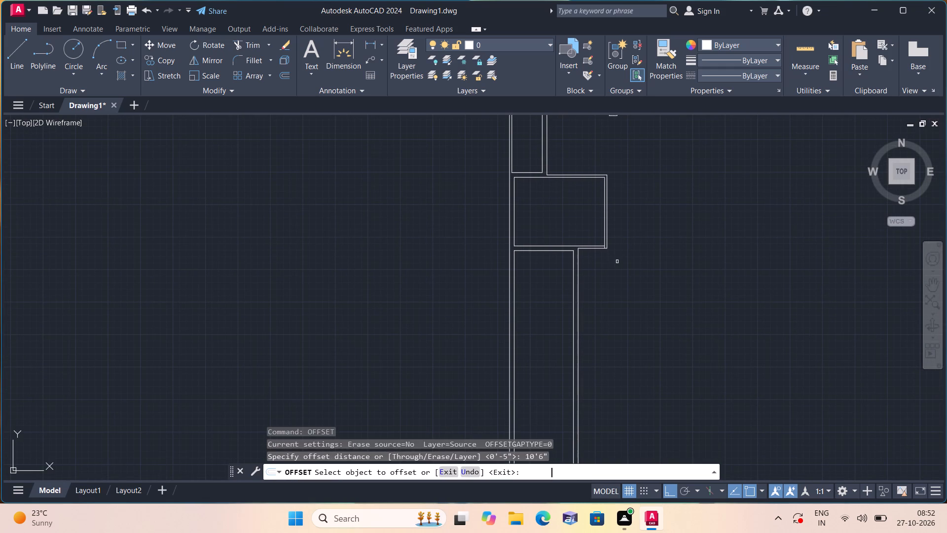
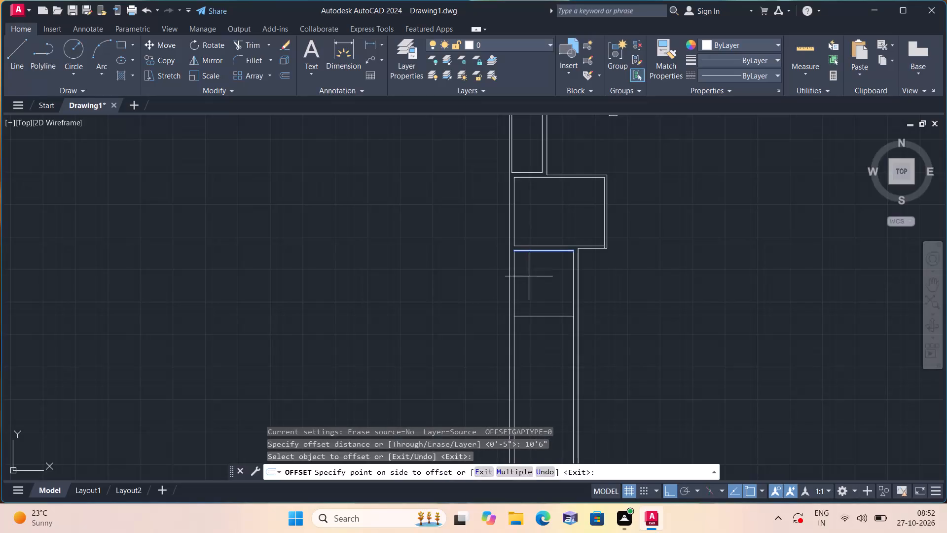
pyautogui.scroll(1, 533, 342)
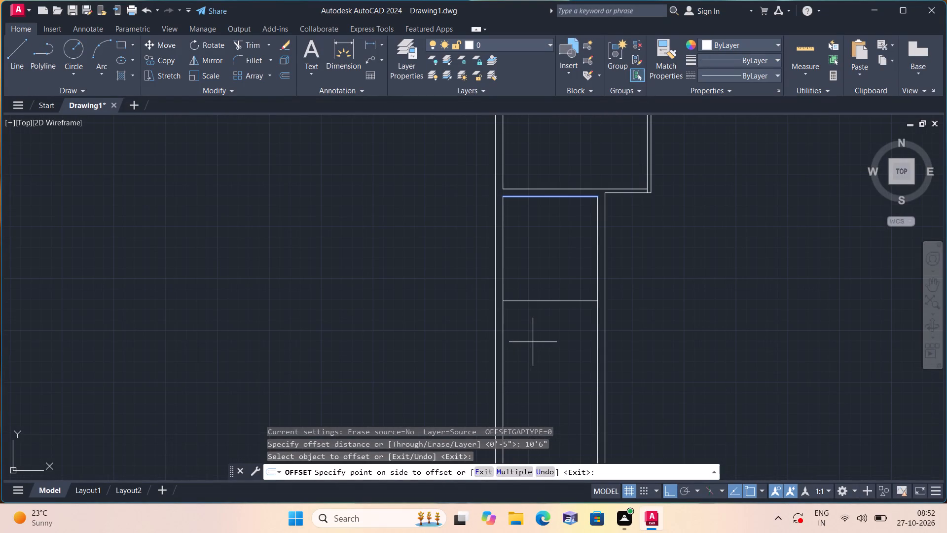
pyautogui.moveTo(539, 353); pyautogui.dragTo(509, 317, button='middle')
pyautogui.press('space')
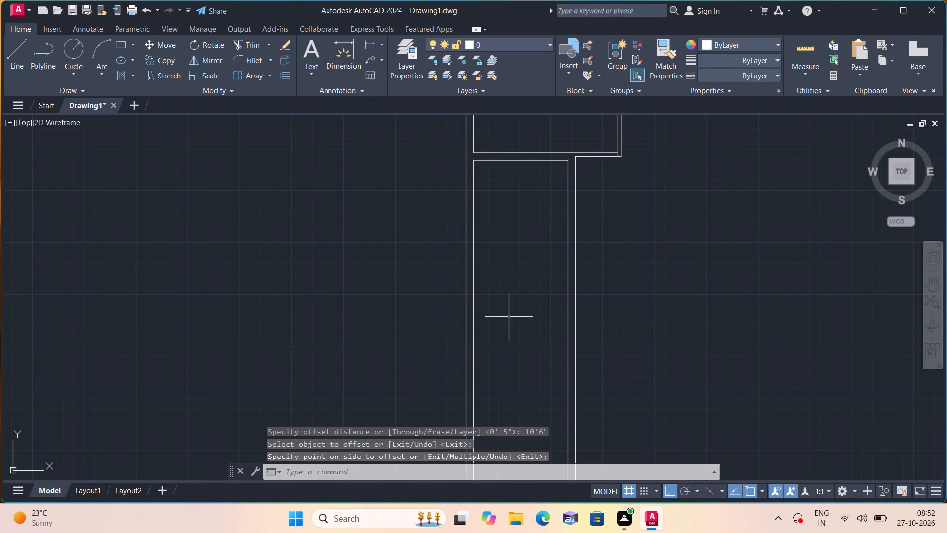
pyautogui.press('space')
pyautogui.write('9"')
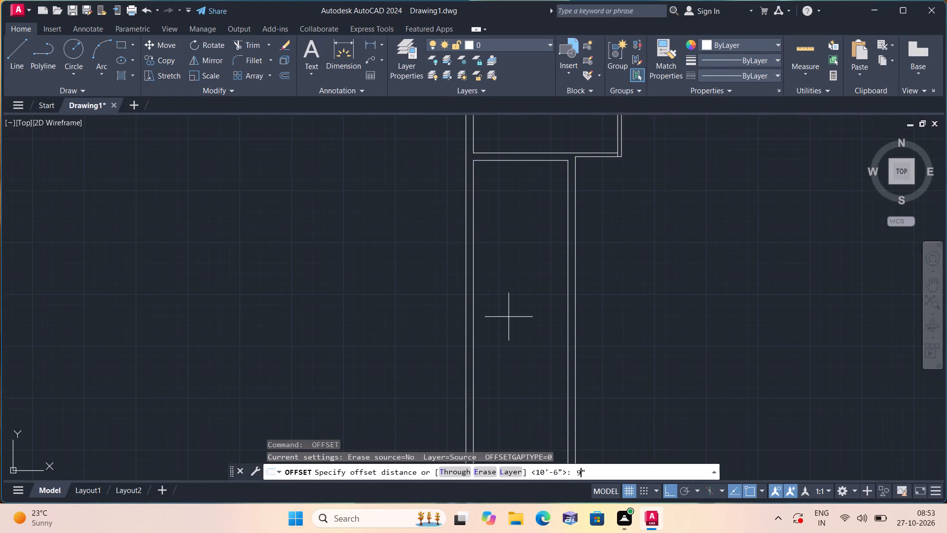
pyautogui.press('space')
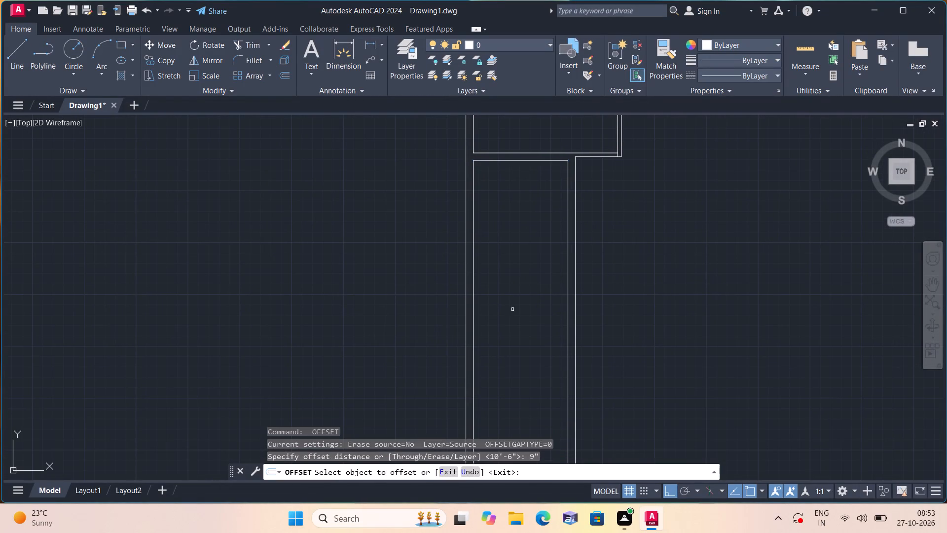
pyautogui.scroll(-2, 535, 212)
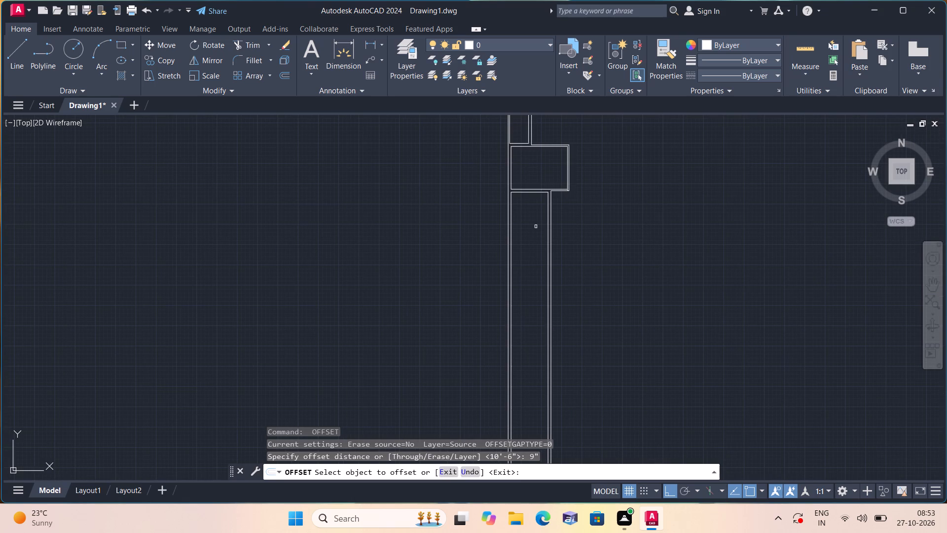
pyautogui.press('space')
# Offset the top inner line of the room below the projecting room 10'6" downward.
pyautogui.press('space')
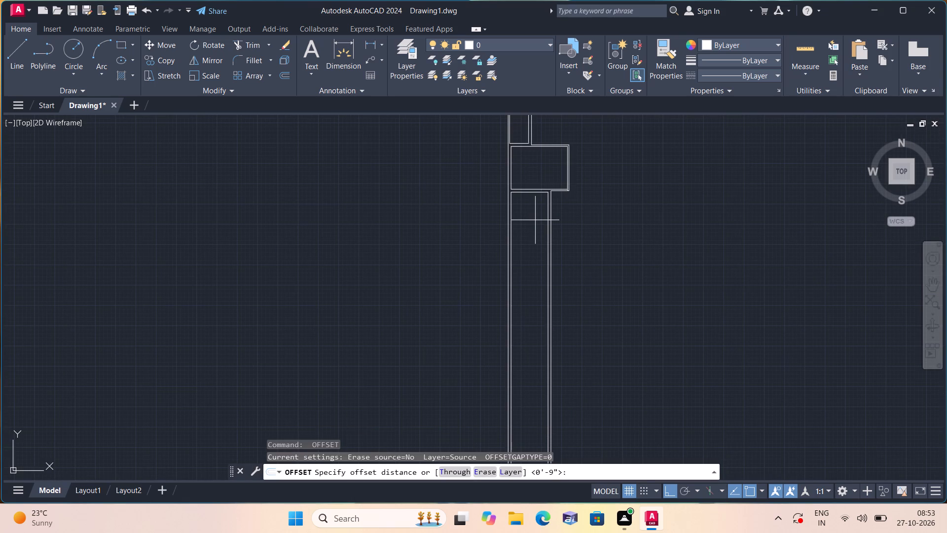
pyautogui.write('10\'6"')
pyautogui.press('space')
pyautogui.scroll(1, 525, 199)
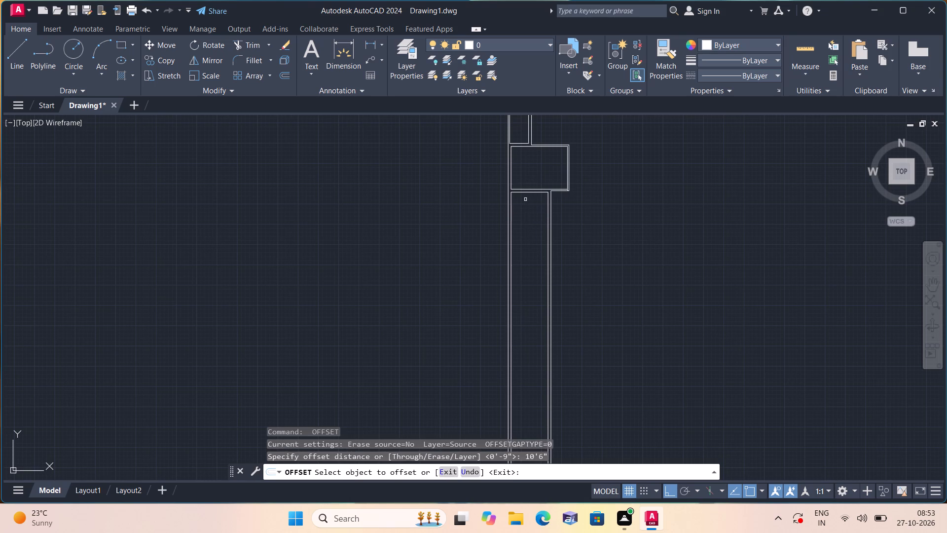
pyautogui.scroll(1, 525, 199)
pyautogui.click(526, 184)
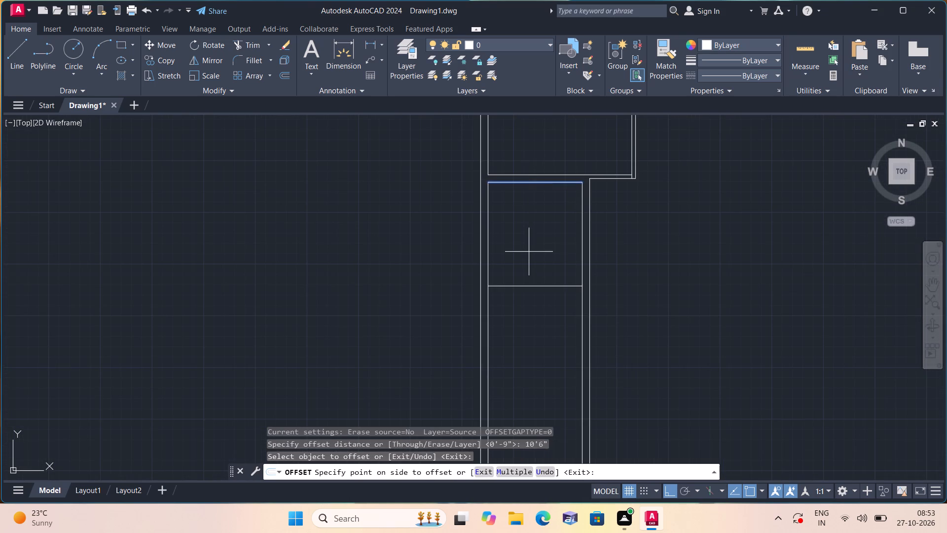
pyautogui.click(529, 256)
pyautogui.press('space')
# Offset the new cross line 9" downward to form the upper cross wall.
pyautogui.press('space')
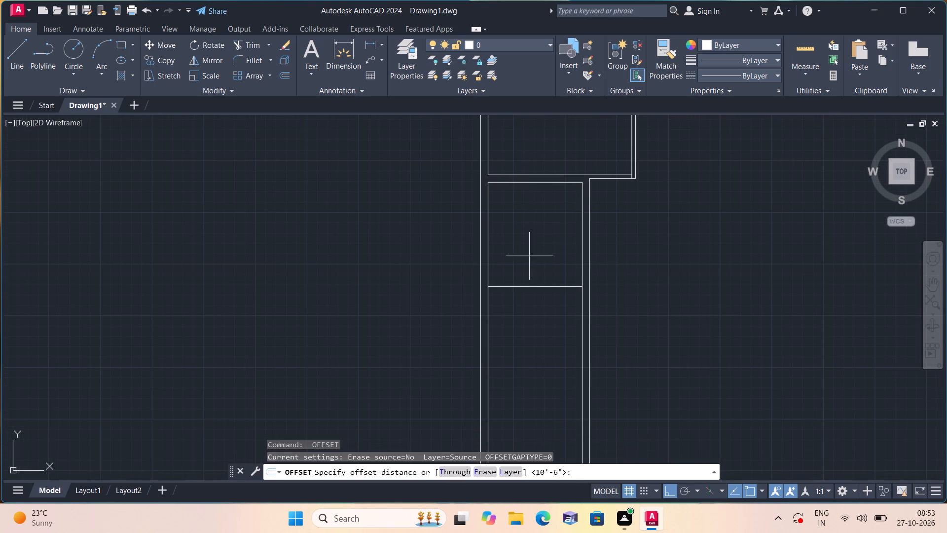
pyautogui.write('9"')
pyautogui.press('space')
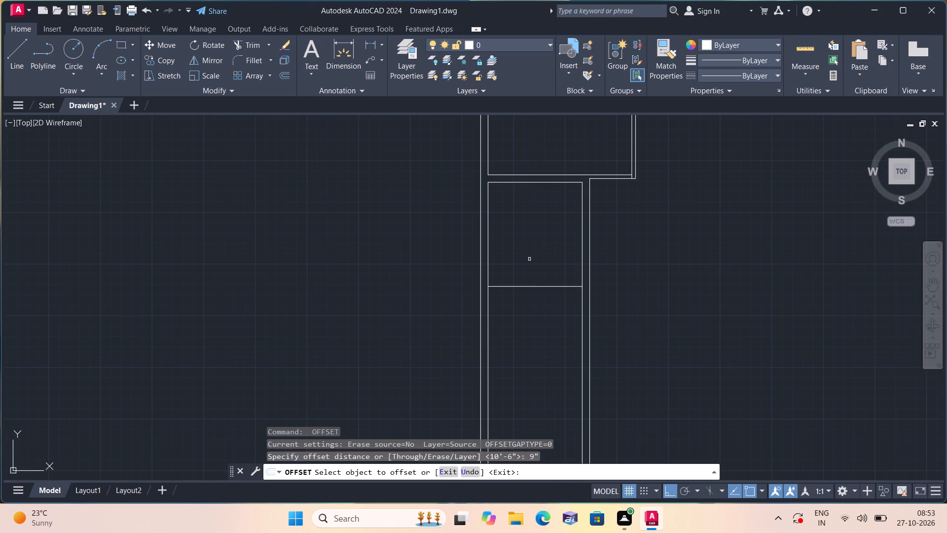
pyautogui.click(532, 287)
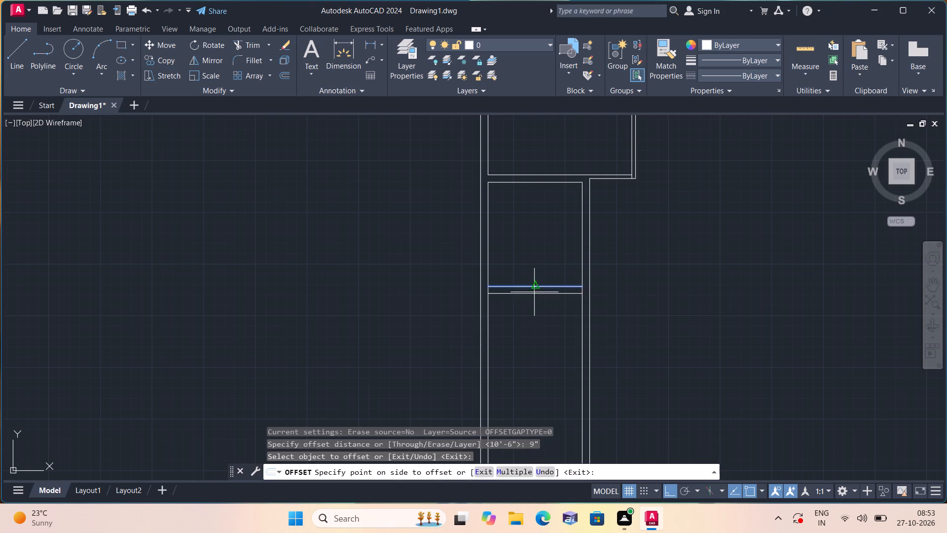
pyautogui.click(537, 309)
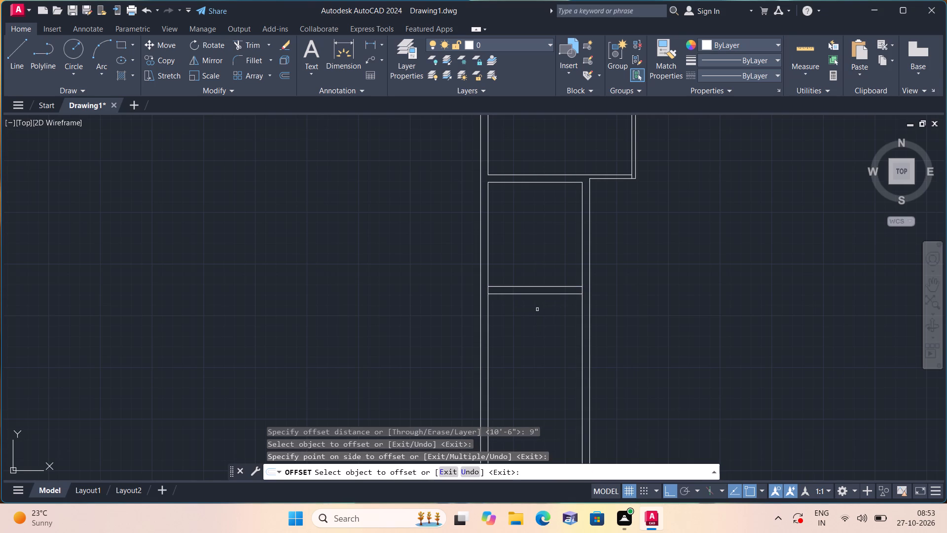
pyautogui.press('space')
# Offset the lower line of the upper 9" cross wall 5'6" downward.
pyautogui.press('space')
pyautogui.write('5\'6"')
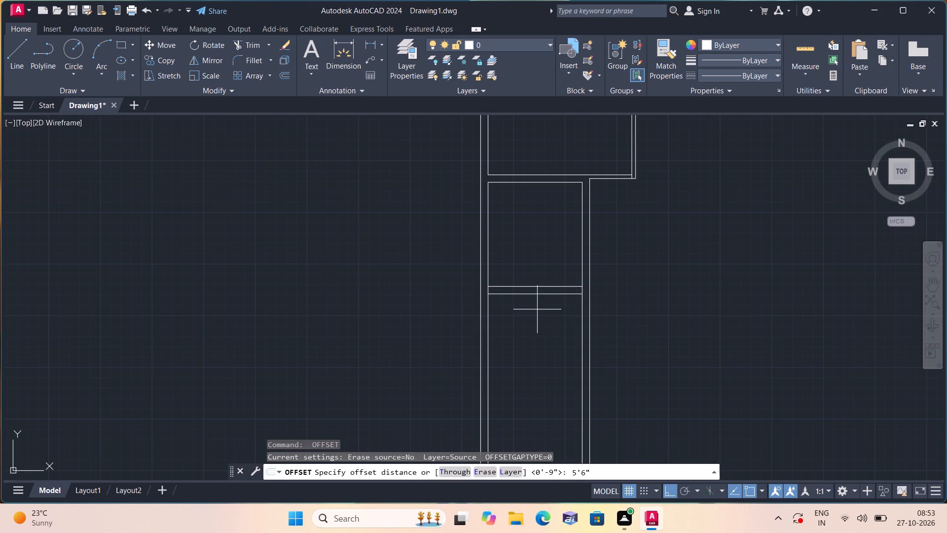
pyautogui.press('space')
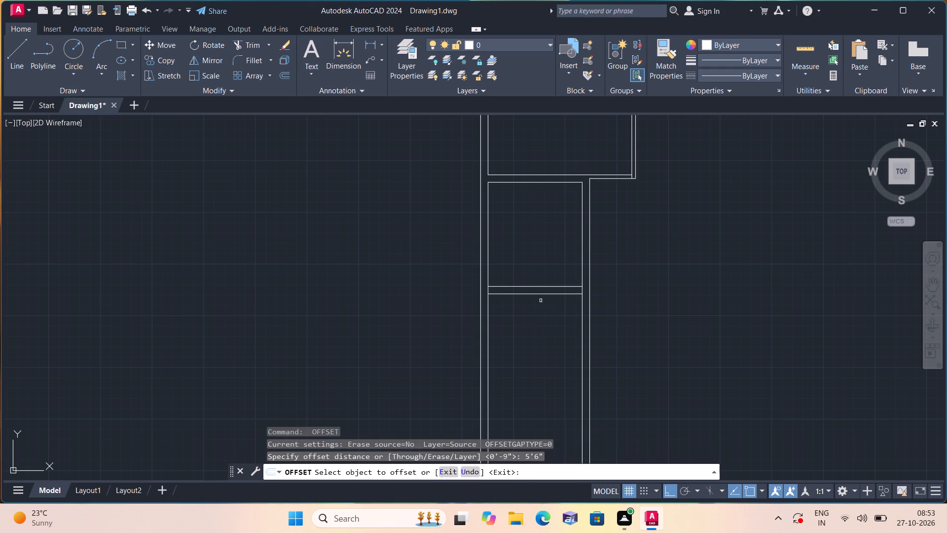
pyautogui.click(545, 293)
pyautogui.click(543, 373)
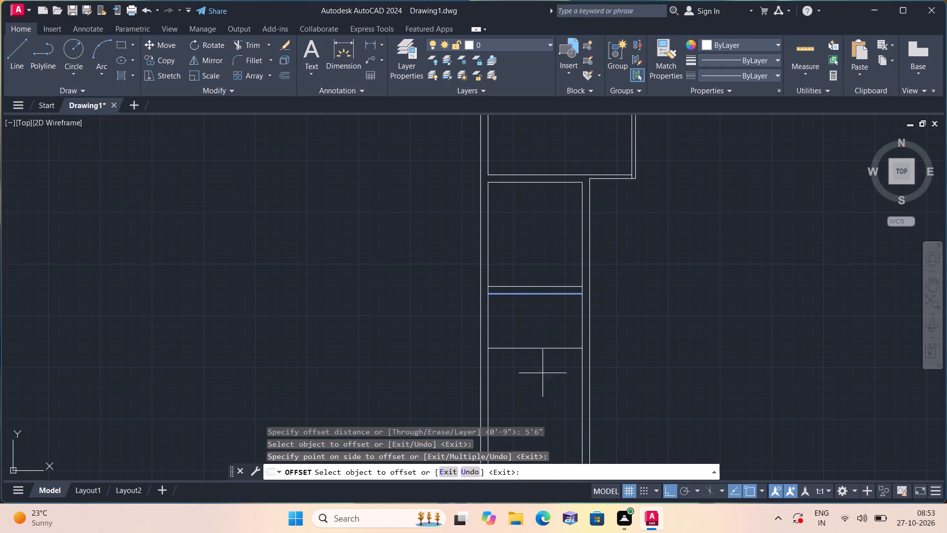
pyautogui.press('space')
# Offset the newest cross line 9" downward to form the second cross wall.
pyautogui.press('space')
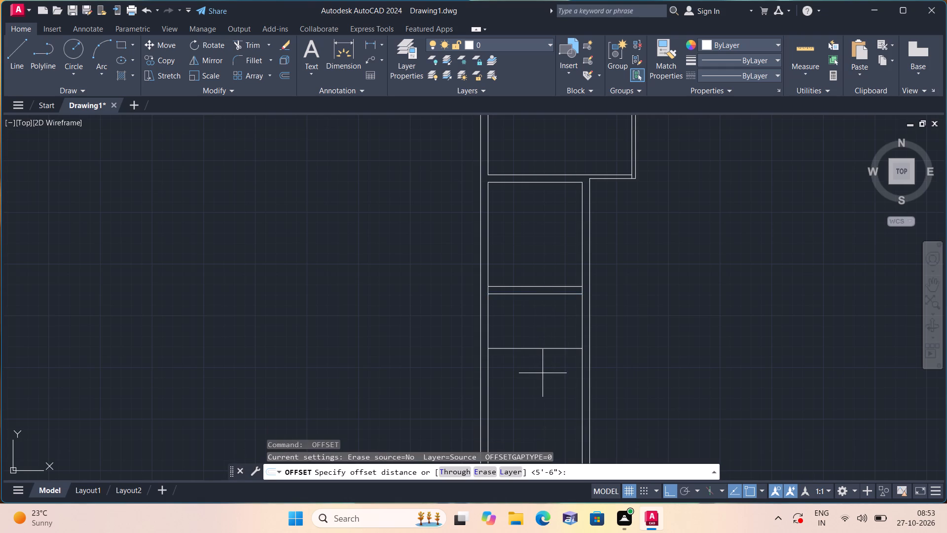
pyautogui.write('9"')
pyautogui.press('space')
pyautogui.click(557, 349)
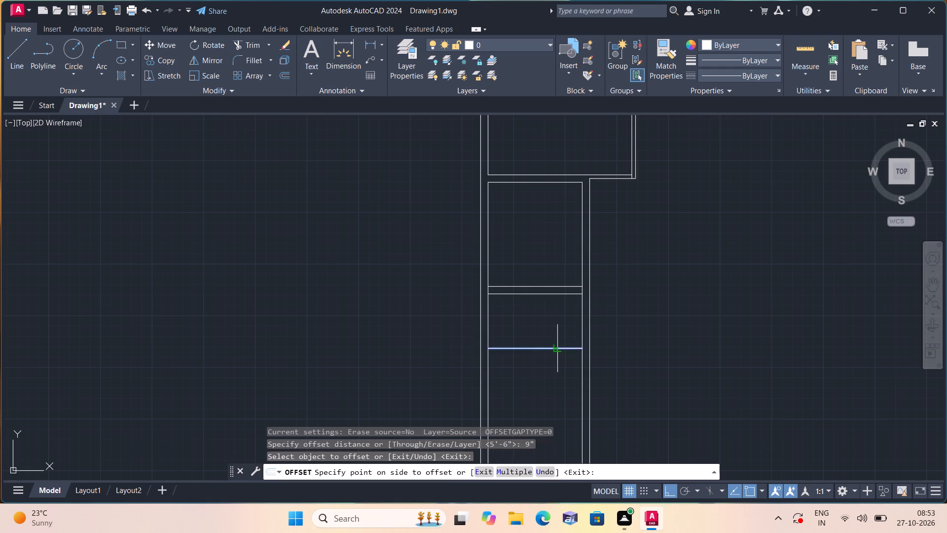
pyautogui.click(559, 388)
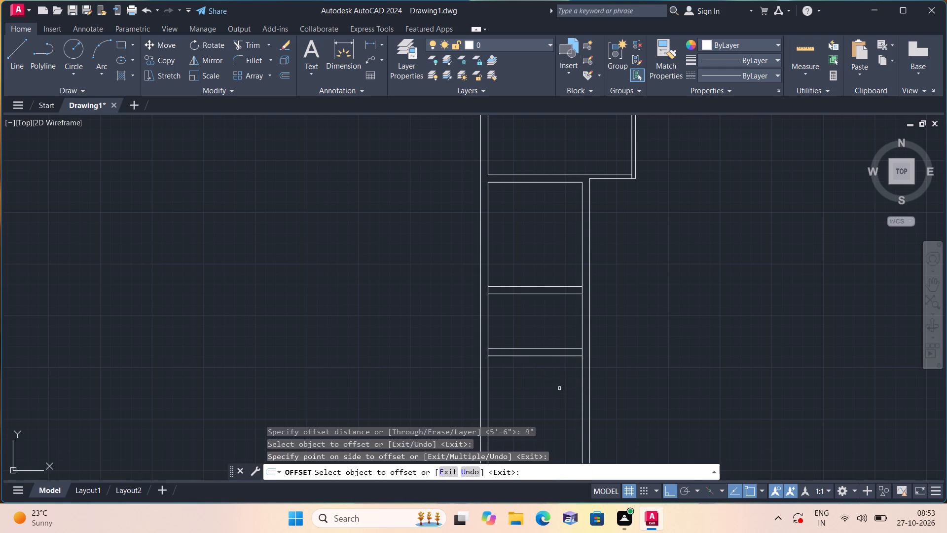
pyautogui.press('space')
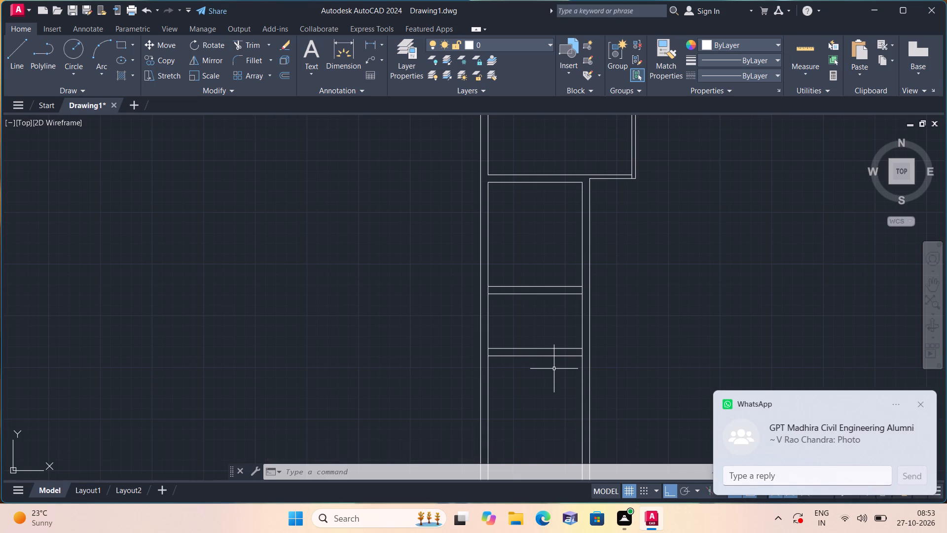
# Trim the left wall's inner line between the two faces of each new 9" cross wall.
pyautogui.write('trim')
pyautogui.press('space')
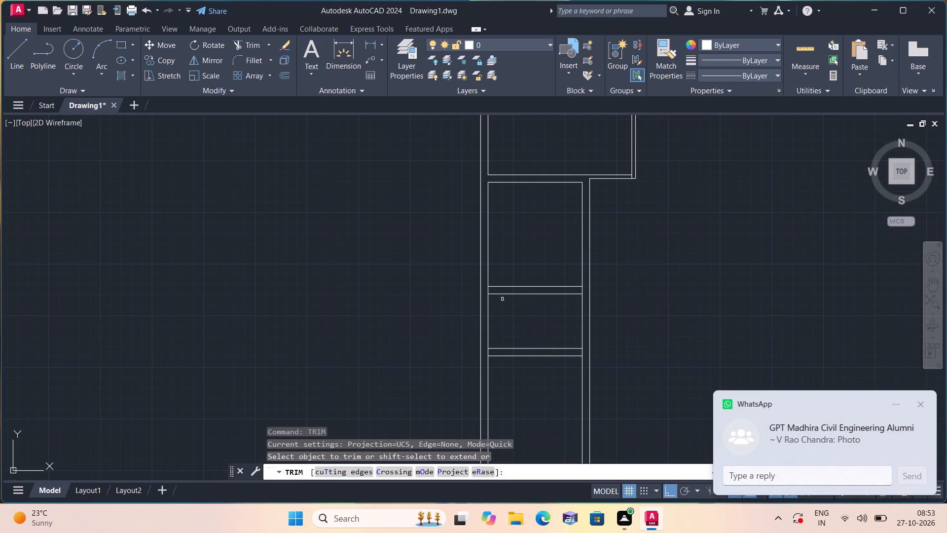
pyautogui.scroll(2, 489, 292)
pyautogui.click(480, 287)
pyautogui.click(496, 287)
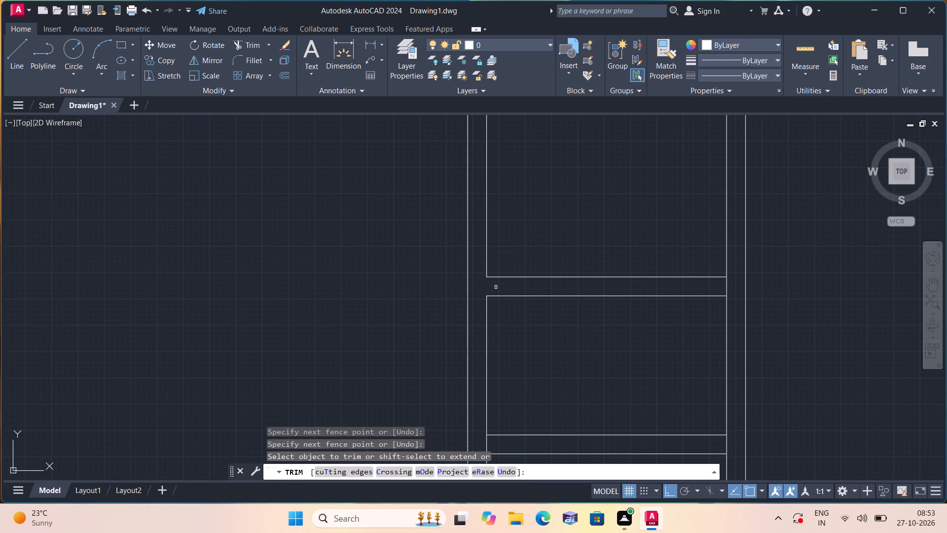
pyautogui.scroll(-2, 496, 287)
pyautogui.scroll(3, 485, 372)
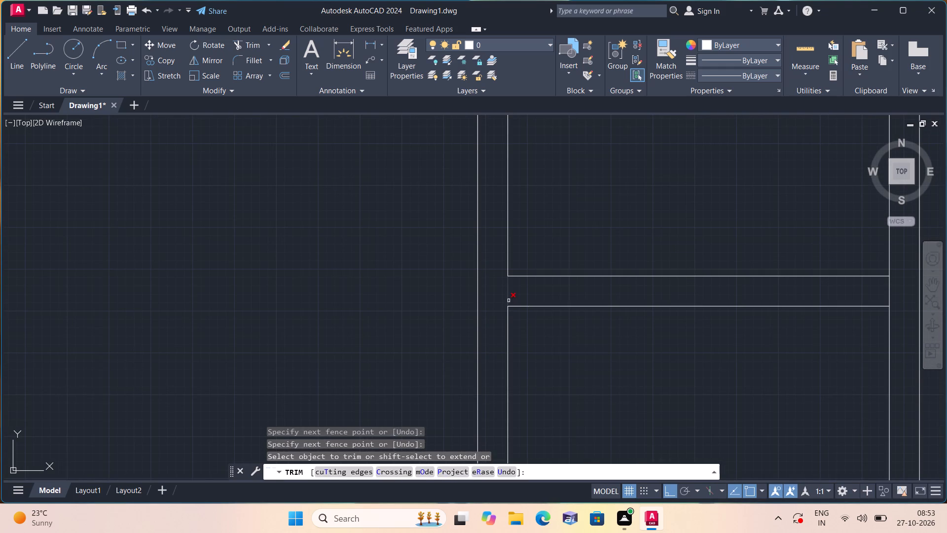
pyautogui.click(509, 298)
pyautogui.press('space')
# Offset the left wall's inner line 6' to the right within the 5'6" room between the cross walls.
pyautogui.scroll(-2, 509, 296)
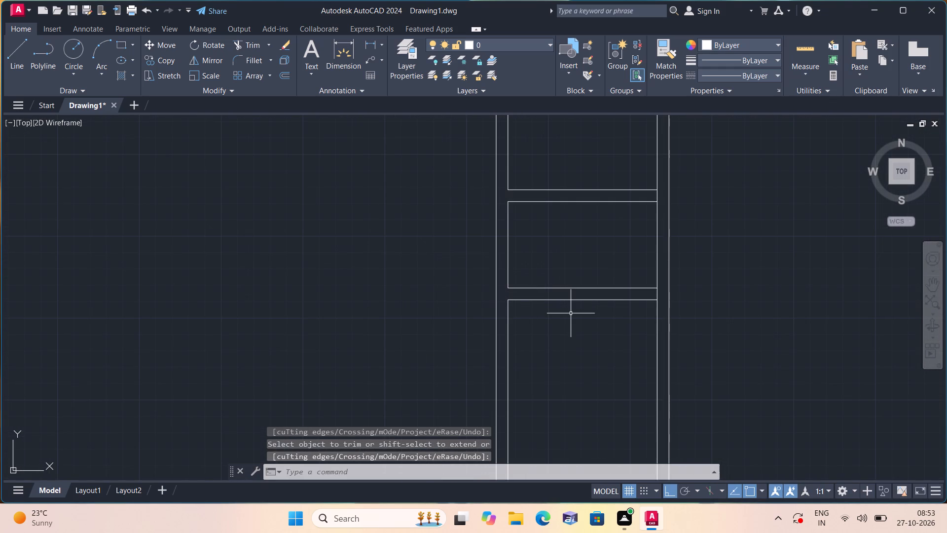
pyautogui.write("off 6'")
pyautogui.press('space')
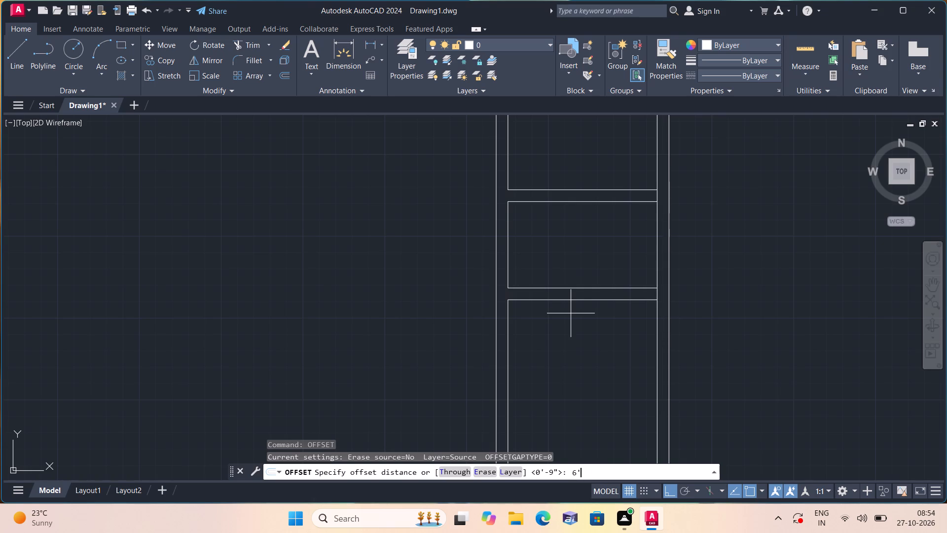
pyautogui.click(509, 253)
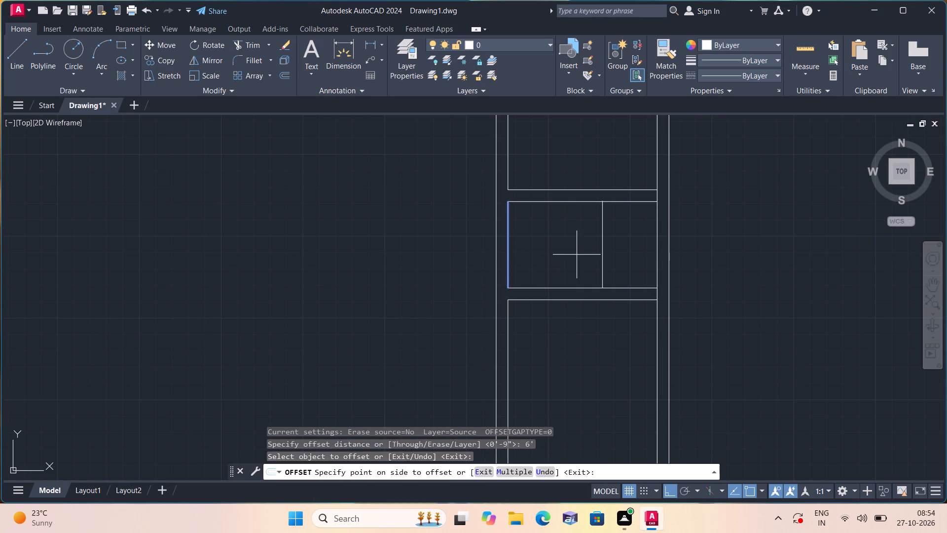
pyautogui.click(578, 254)
pyautogui.press('space')
# Offset the new vertical line 9" to the right to form a partition wall.
pyautogui.press('space')
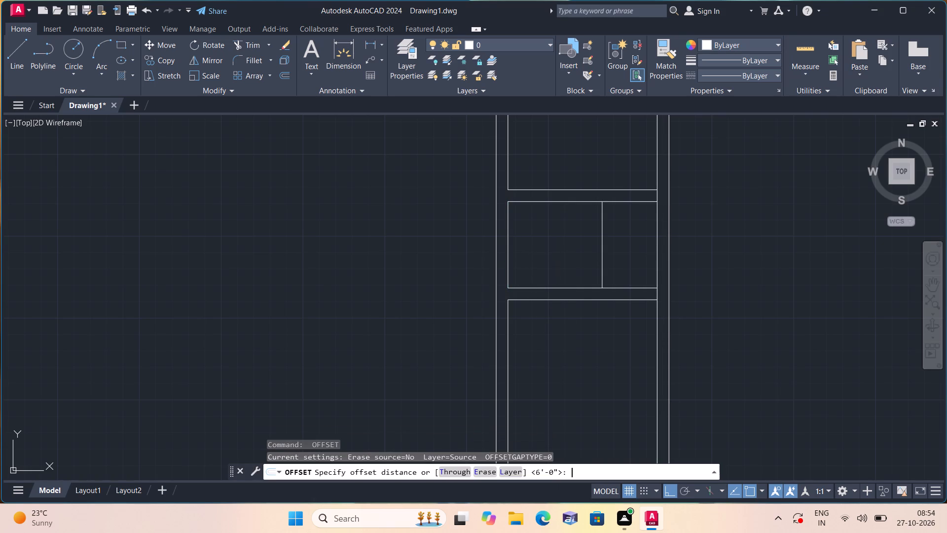
pyautogui.write('9"')
pyautogui.press('space')
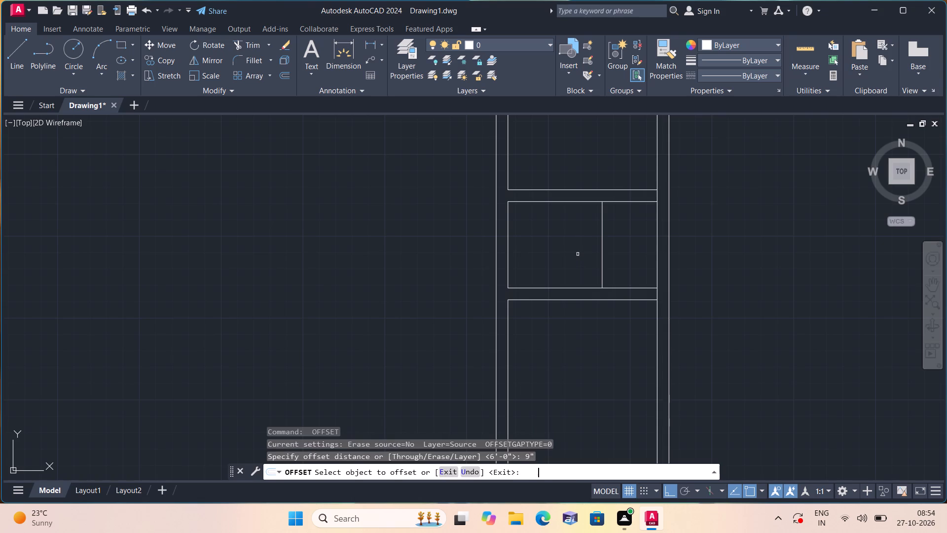
pyautogui.click(603, 255)
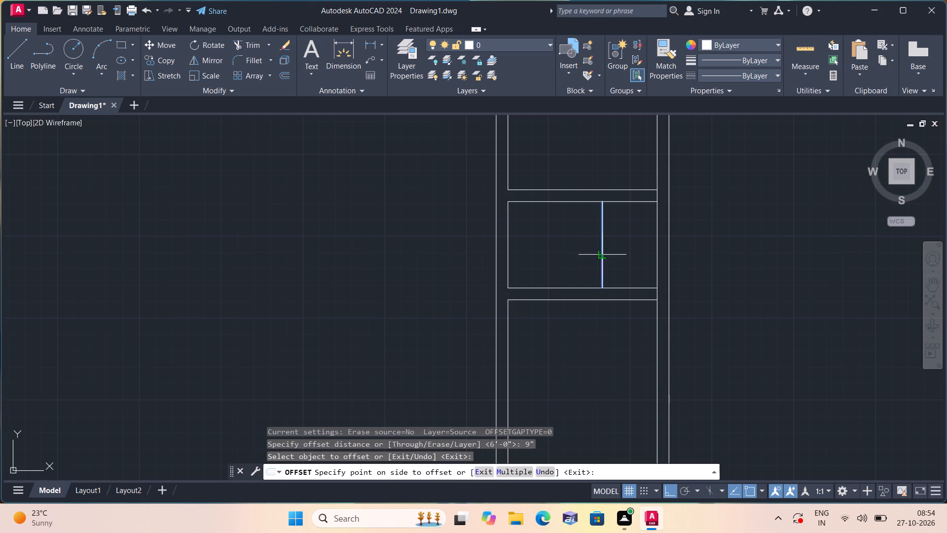
pyautogui.click(633, 251)
pyautogui.press('space')
# Extend the partition's right line through both cross walls, and the upper cross wall's lower line to the right wall's outer line.
pyautogui.write('exte')
pyautogui.press('space')
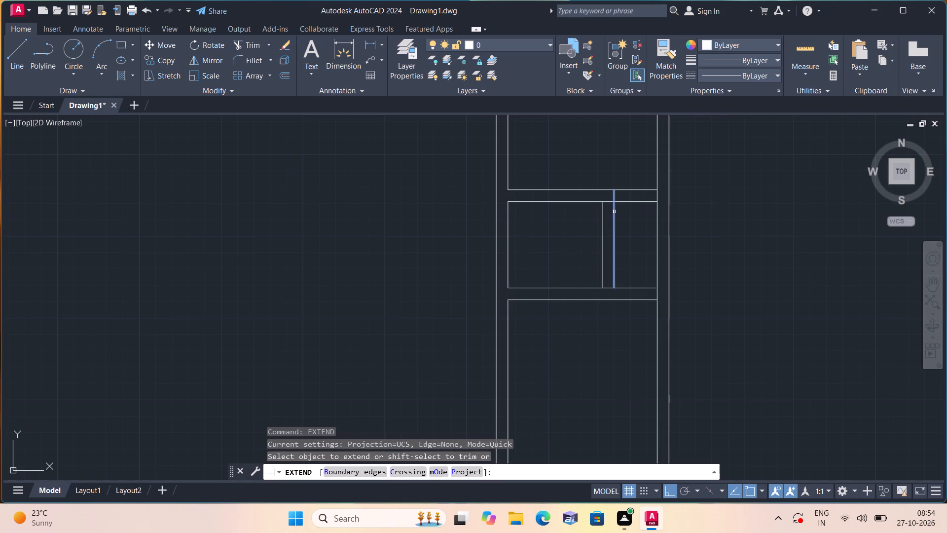
pyautogui.click(614, 206)
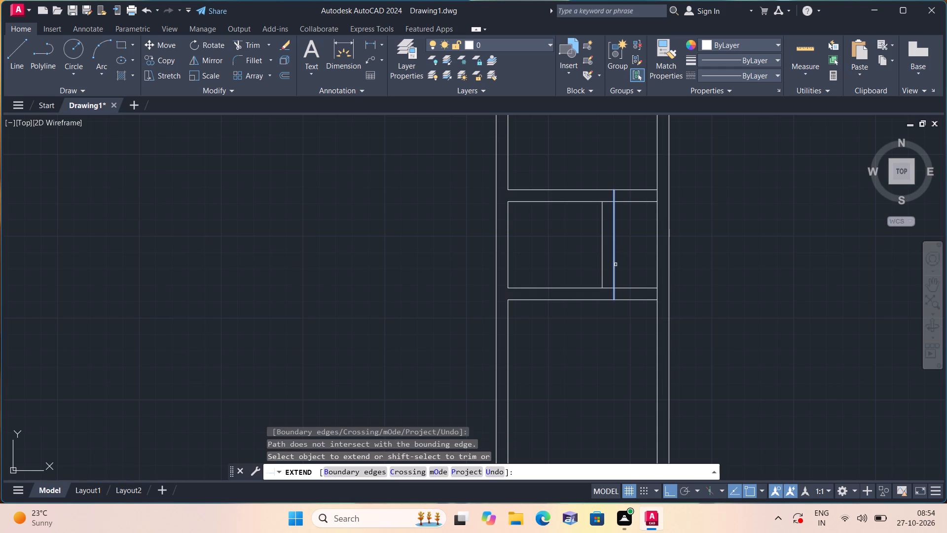
pyautogui.click(616, 265)
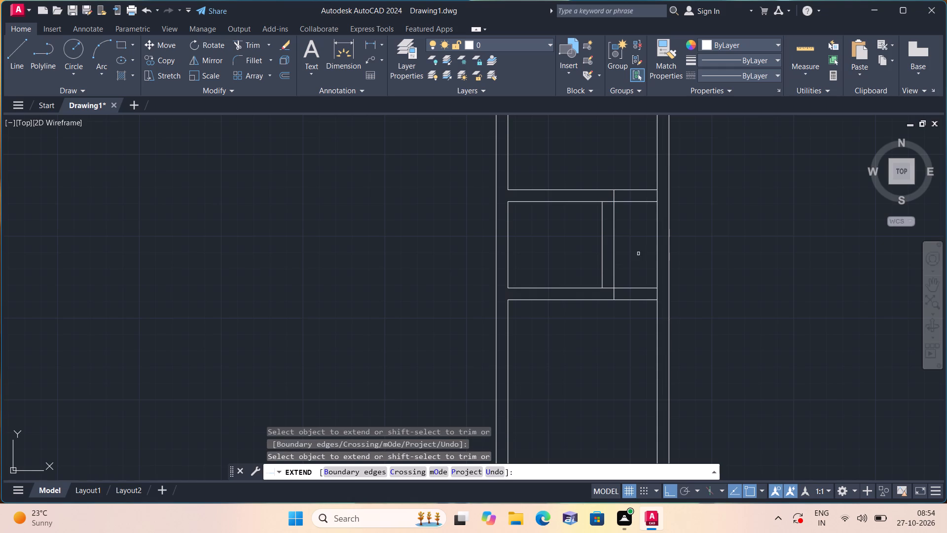
pyautogui.click(649, 200)
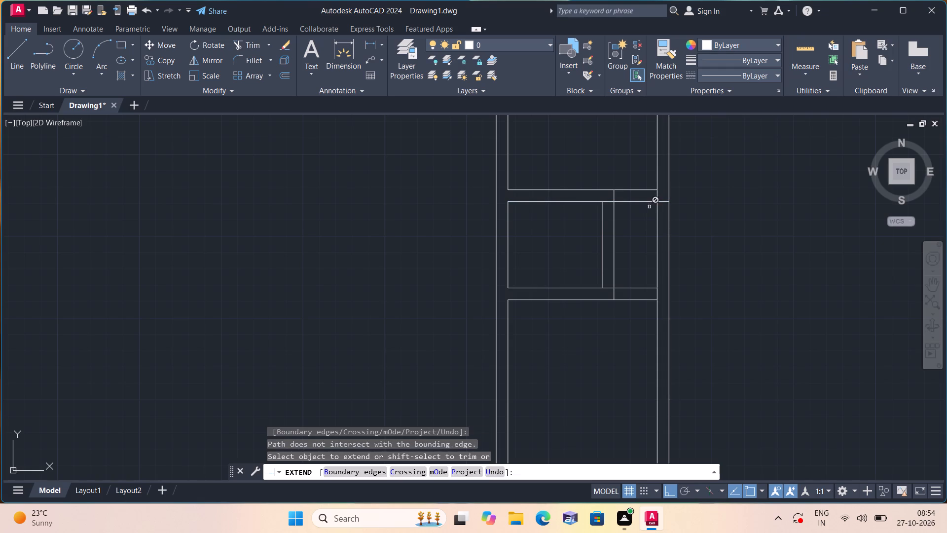
pyautogui.press('space')
# Trim both right wall lines between the cross walls, and the inner line's stub within the upper cross wall.
pyautogui.write('tr')
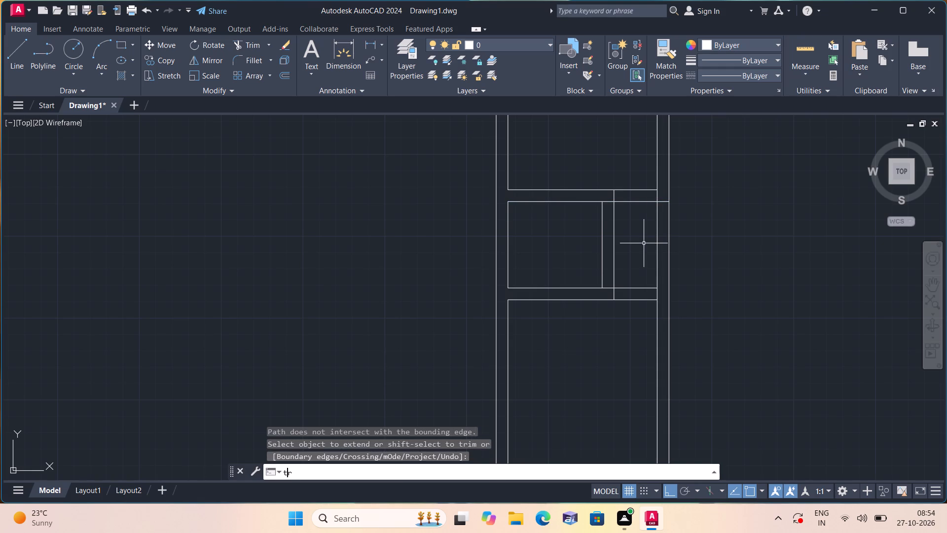
pyautogui.write('im')
pyautogui.press('space')
pyautogui.moveTo(643, 243); pyautogui.dragTo(709, 236)
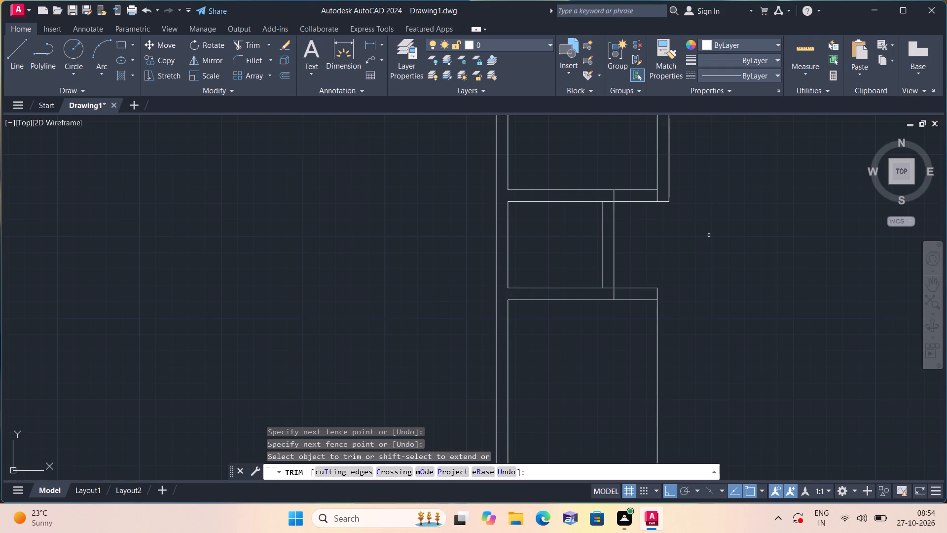
pyautogui.scroll(1, 665, 193)
pyautogui.click(661, 193)
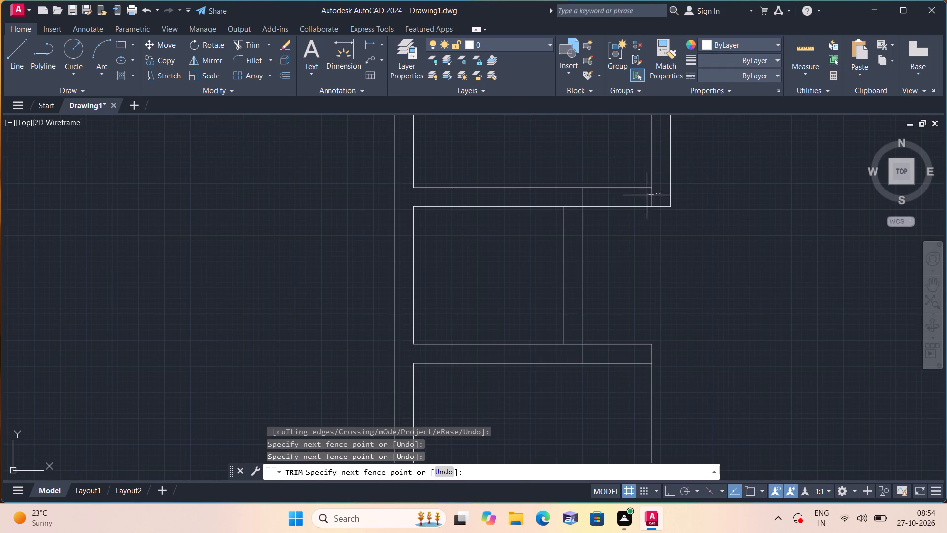
pyautogui.click(638, 200)
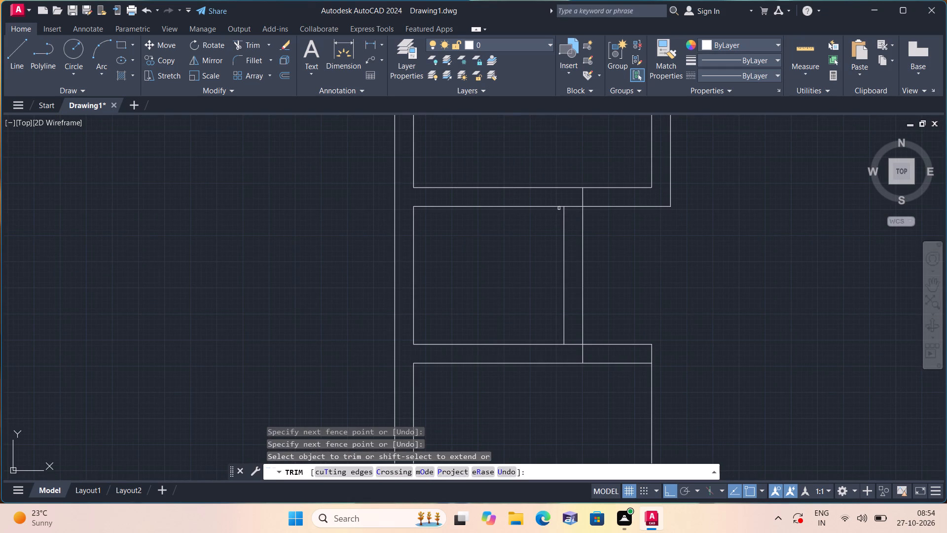
# Trim the cross-wall lines between the partition's two faces and the partition's right line inside the lower cross wall.
pyautogui.click(568, 204)
pyautogui.click(570, 209)
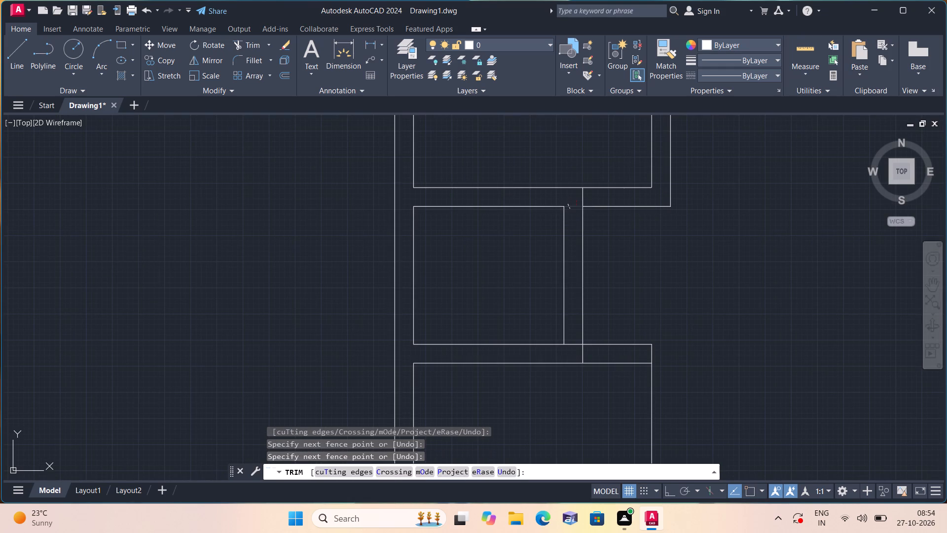
pyautogui.scroll(-1, 570, 209)
pyautogui.scroll(1, 569, 291)
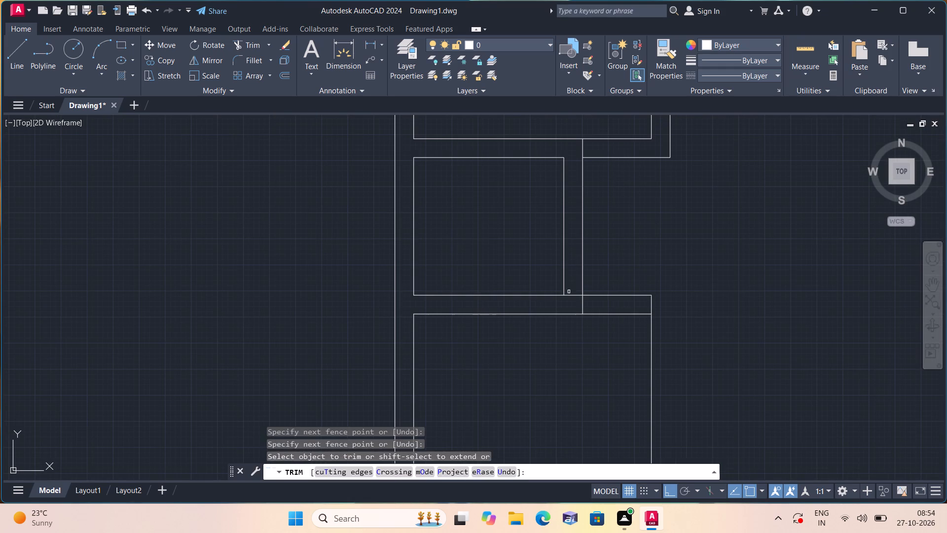
pyautogui.moveTo(574, 293); pyautogui.dragTo(587, 302)
pyautogui.scroll(-1, 623, 299)
pyautogui.moveTo(637, 305); pyautogui.dragTo(627, 270, button='middle')
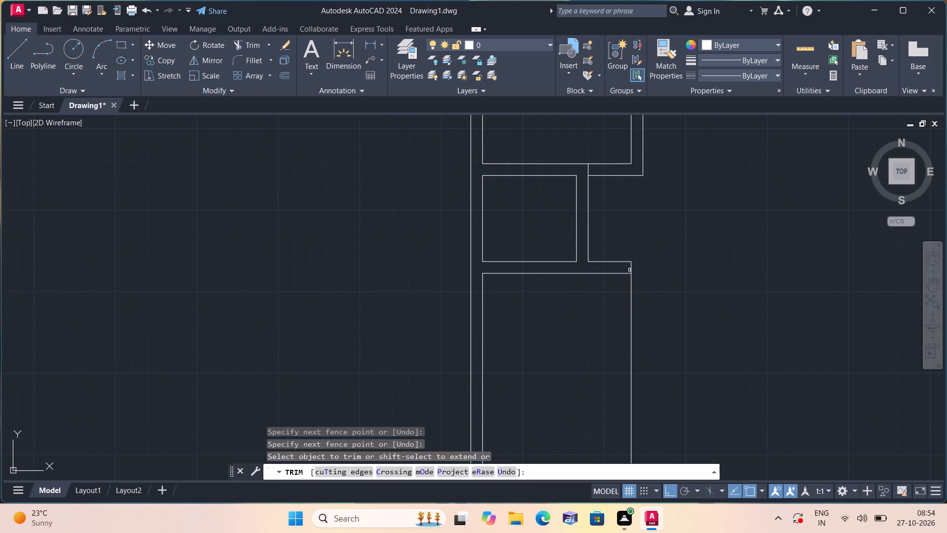
pyautogui.press('space')
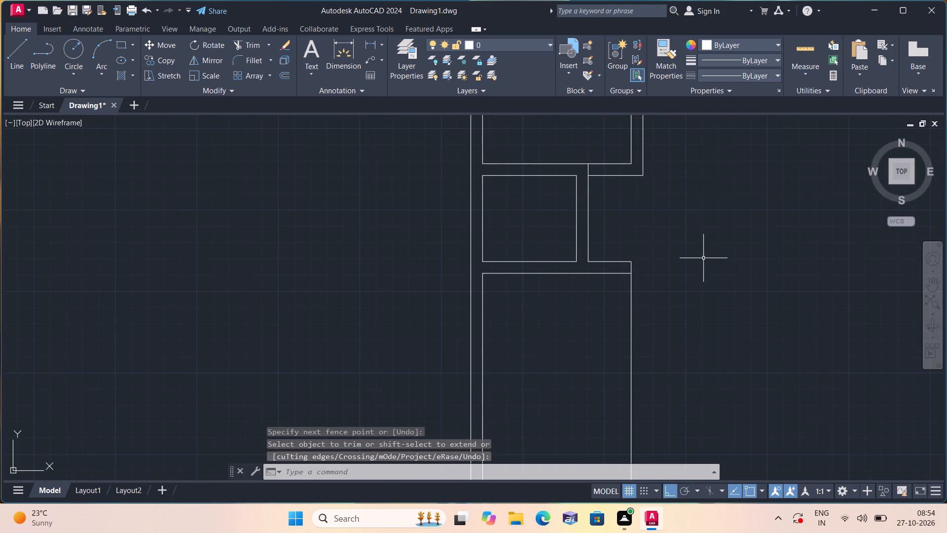
# Offset the left wall's outer line 4.5" to the right.
pyautogui.write('off')
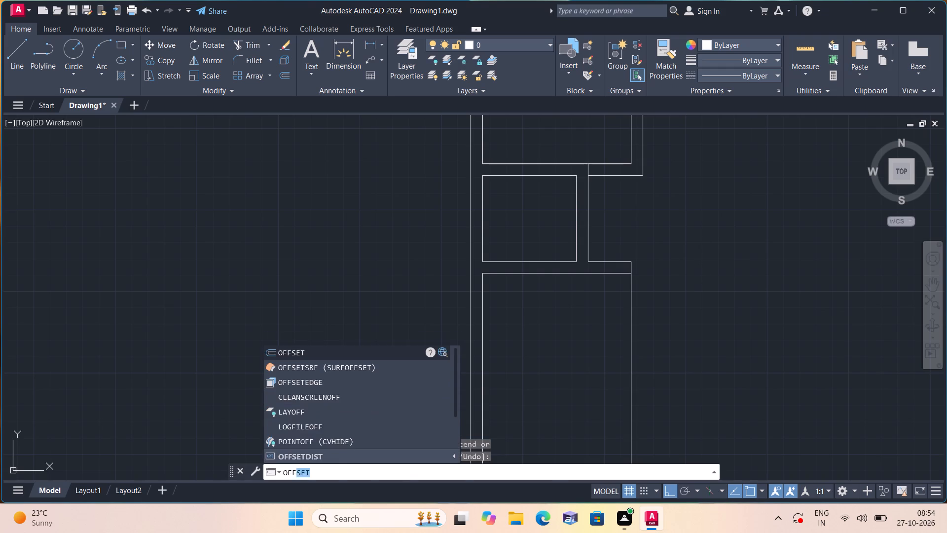
pyautogui.press('space')
pyautogui.write('4.5"')
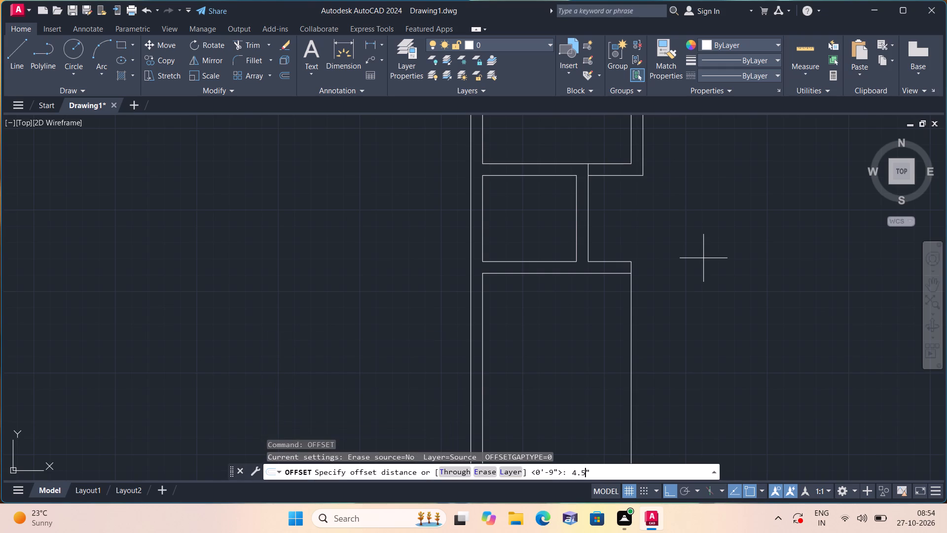
pyautogui.press('space')
pyautogui.scroll(-2, 902, 495)
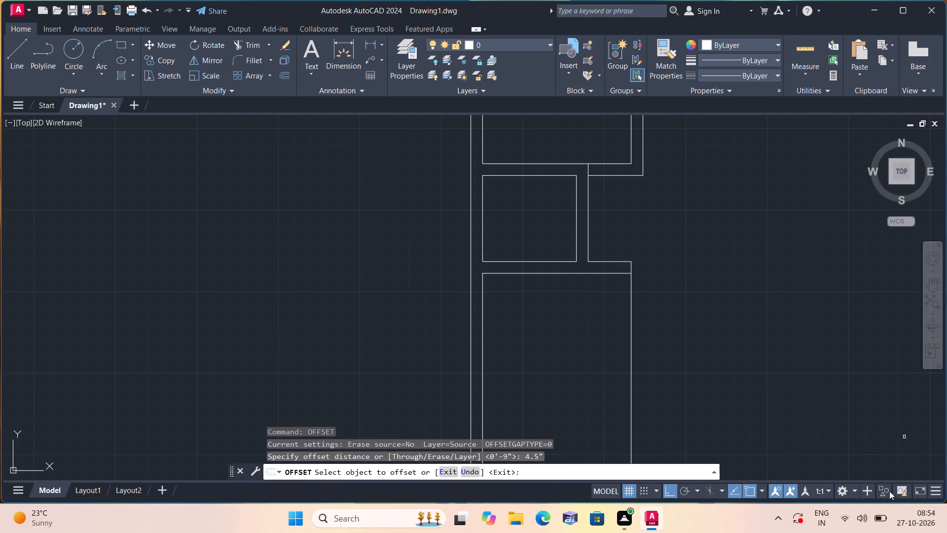
pyautogui.scroll(-2, 728, 432)
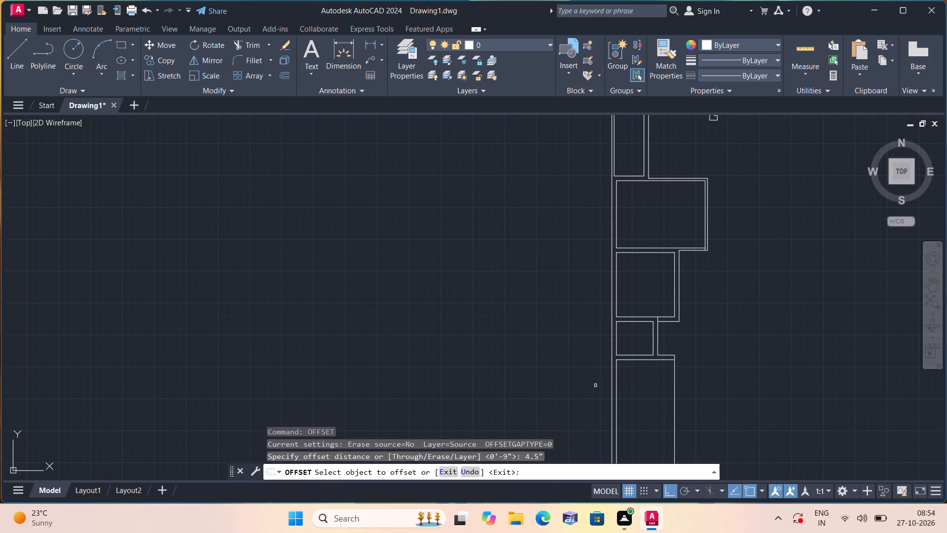
pyautogui.moveTo(650, 390); pyautogui.dragTo(554, 367, button='middle')
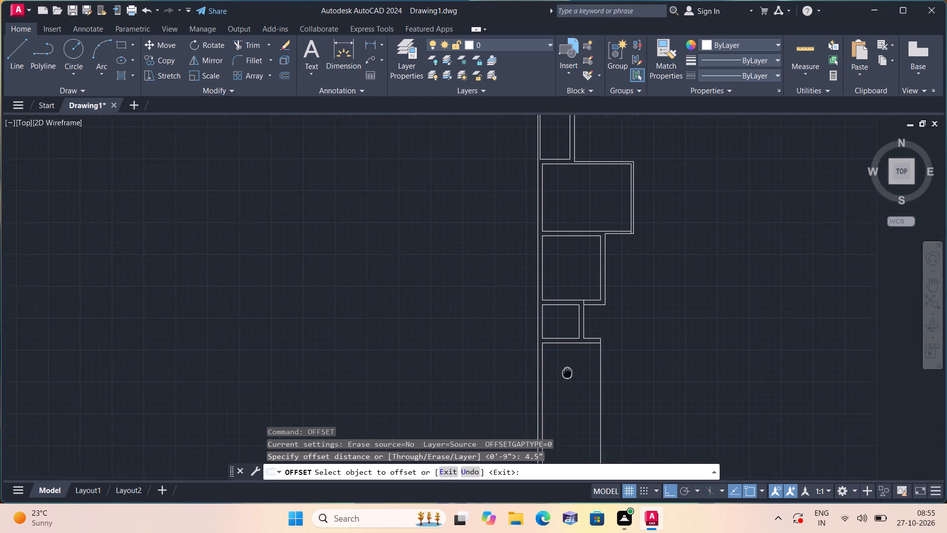
pyautogui.moveTo(554, 367); pyautogui.dragTo(553, 367, button='middle')
pyautogui.scroll(2, 514, 360)
pyautogui.click(514, 360)
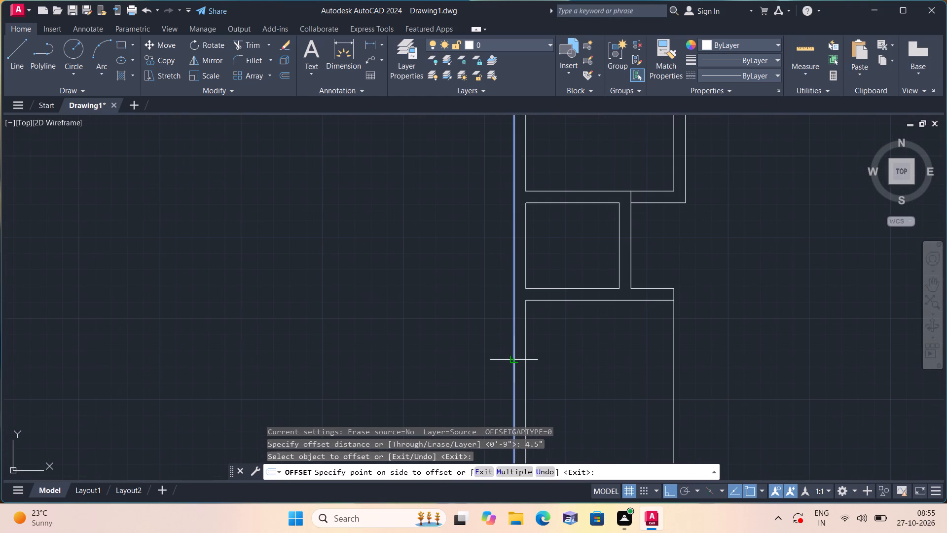
pyautogui.click(573, 374)
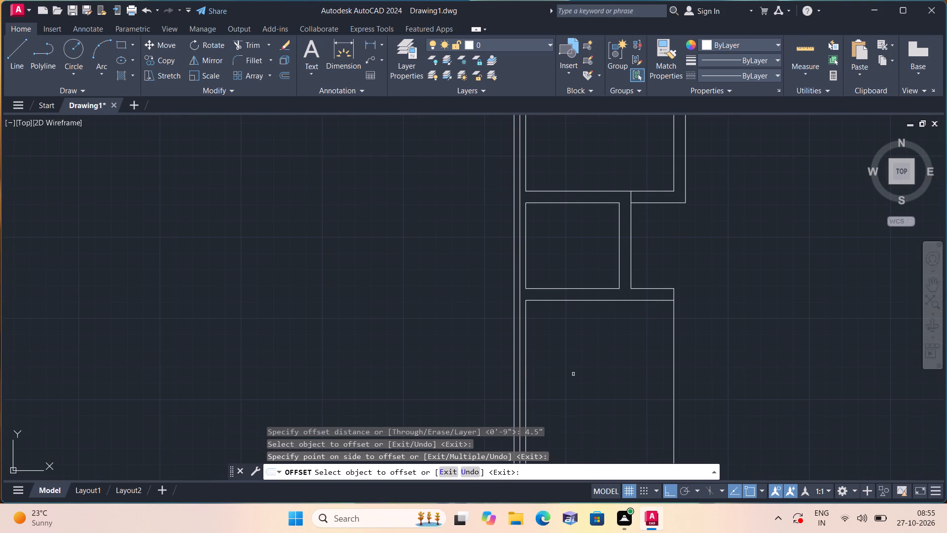
pyautogui.moveTo(619, 358); pyautogui.dragTo(607, 324, button='middle')
pyautogui.press('space')
# Extend the lower cross wall's lower line left to the new 4.5" wall line.
pyautogui.write('exte')
pyautogui.press('space')
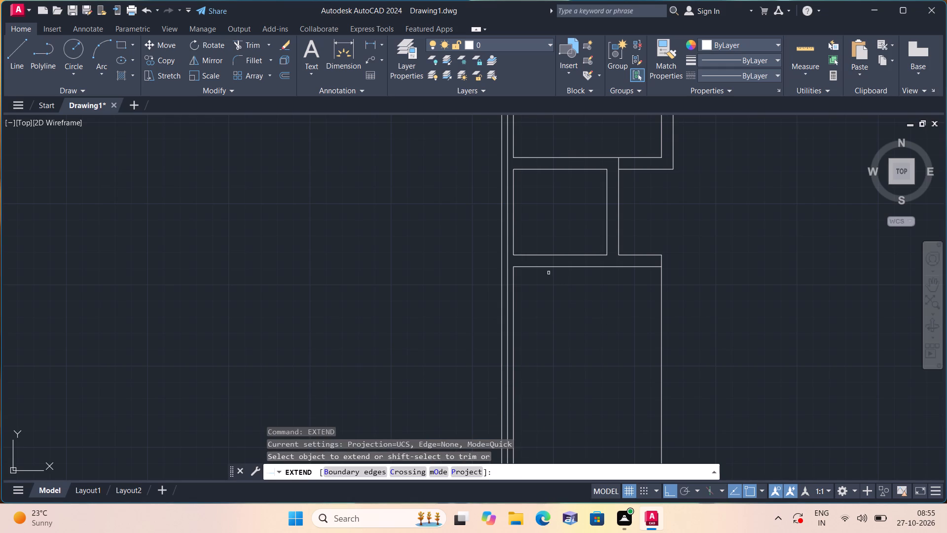
pyautogui.click(519, 266)
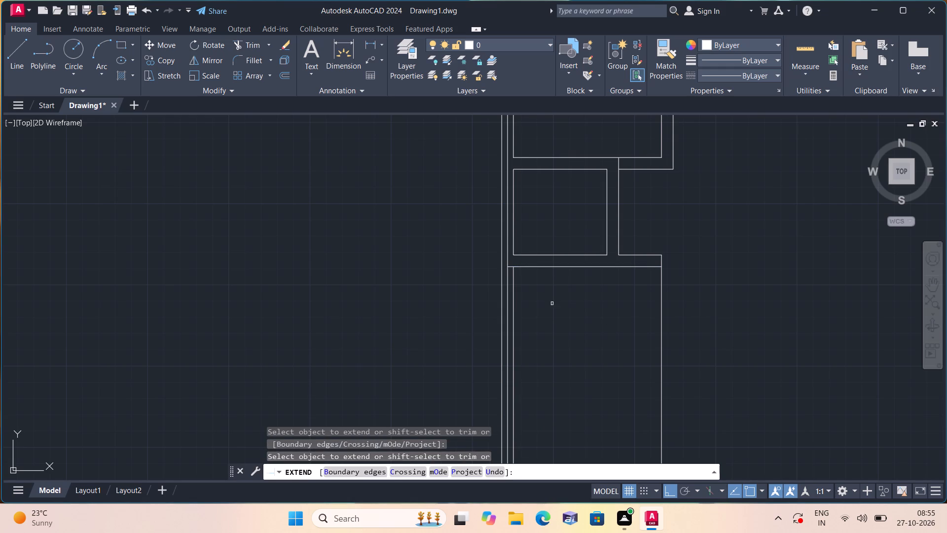
pyautogui.press('space')
# Trim the 4.5" wall line above the lower cross wall's lower line.
pyautogui.write('tr')
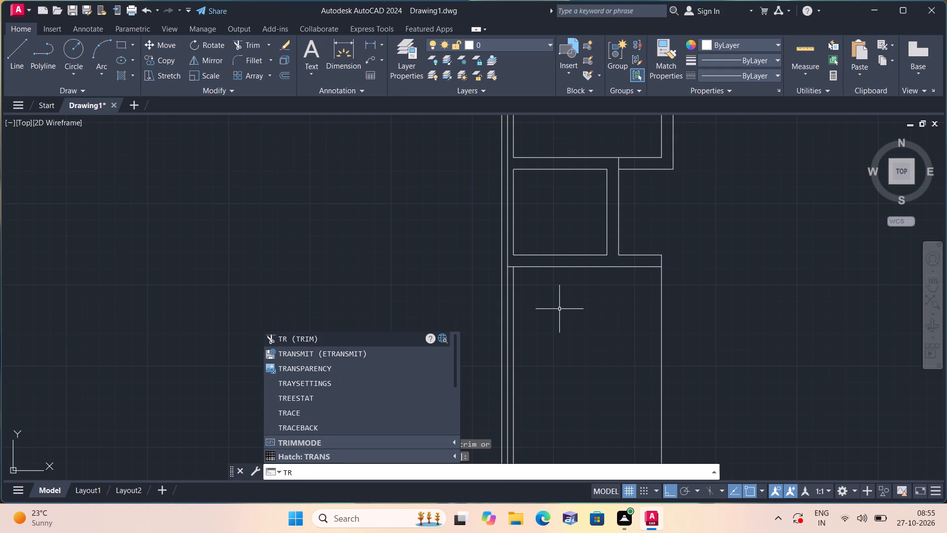
pyautogui.write('im')
pyautogui.press('space')
pyautogui.scroll(1, 511, 254)
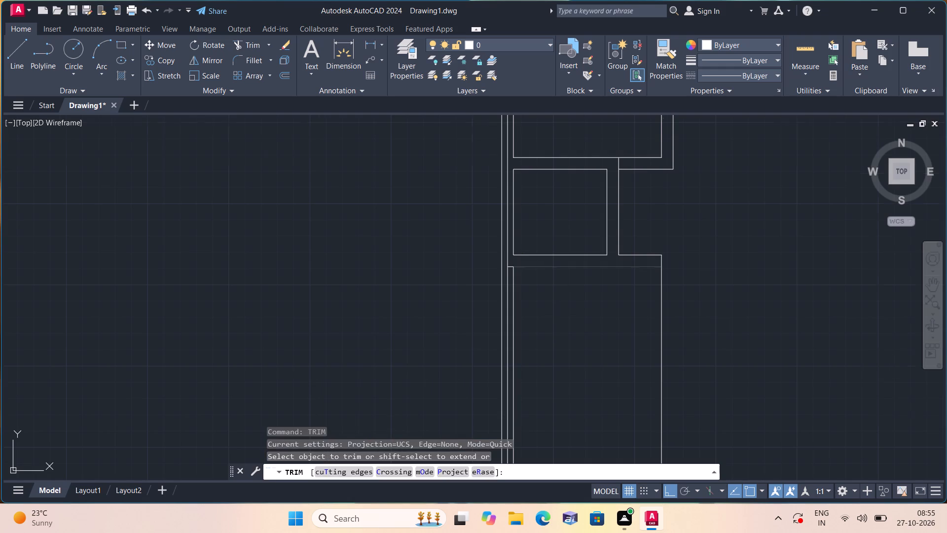
pyautogui.click(506, 263)
pyautogui.scroll(-1, 506, 263)
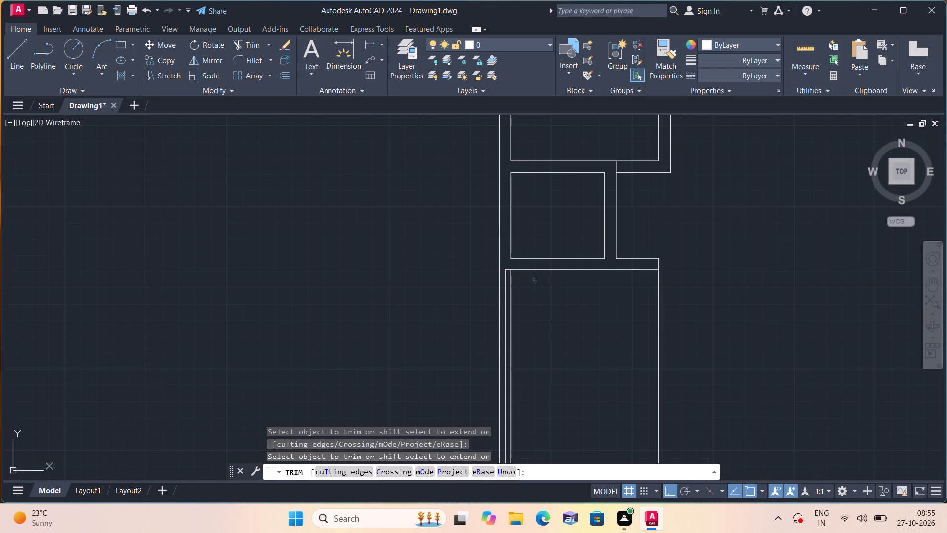
pyautogui.moveTo(534, 279); pyautogui.dragTo(521, 235, button='middle')
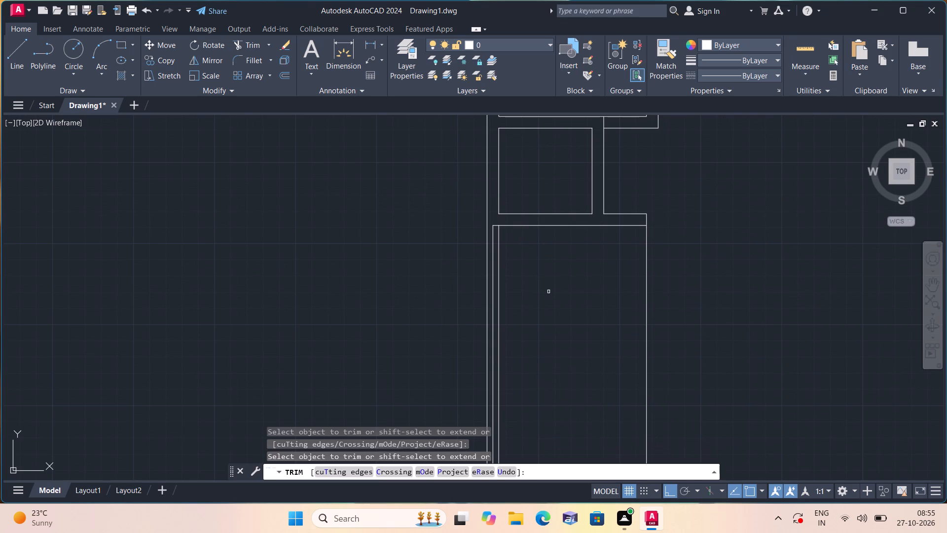
pyautogui.press('space')
# Offset the lower cross wall's lower line 4'6" downward.
pyautogui.write('off 4\'6"')
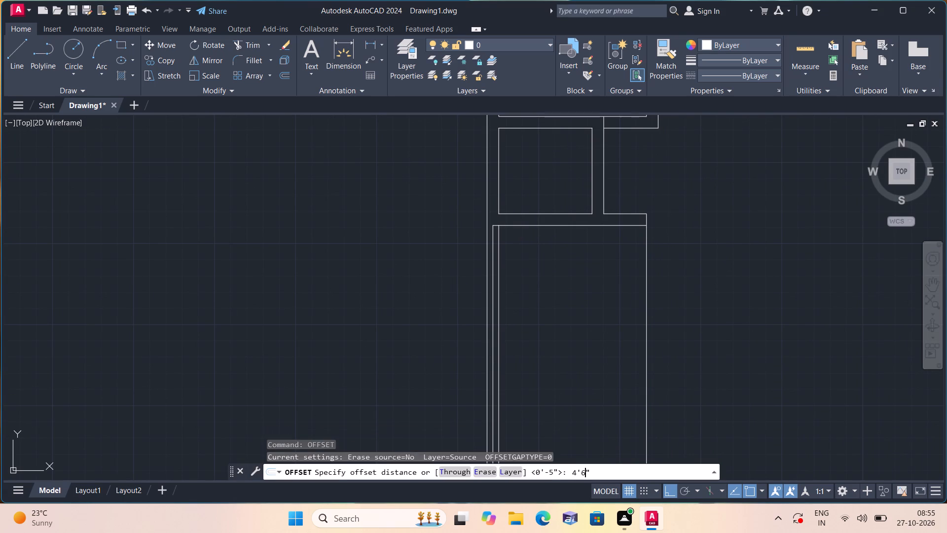
pyautogui.press('space')
pyautogui.click(538, 228)
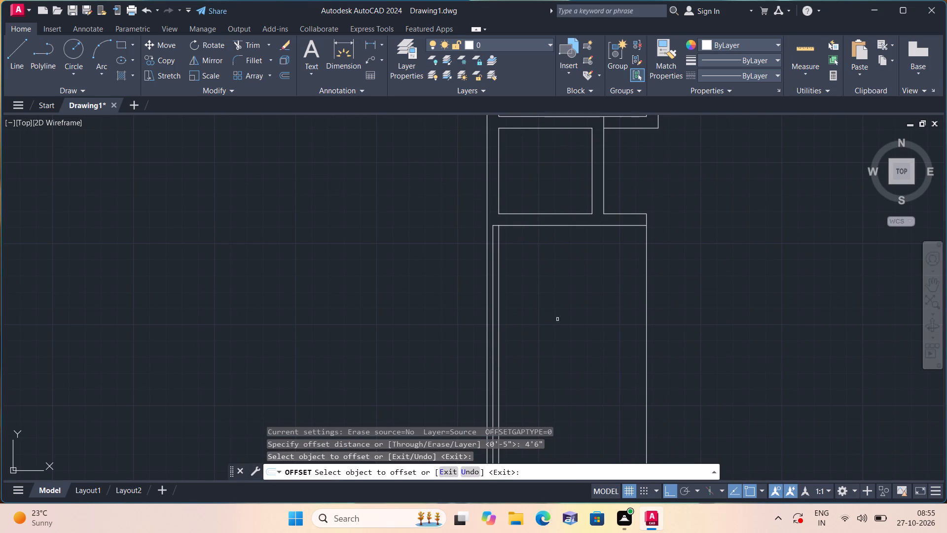
pyautogui.click(563, 226)
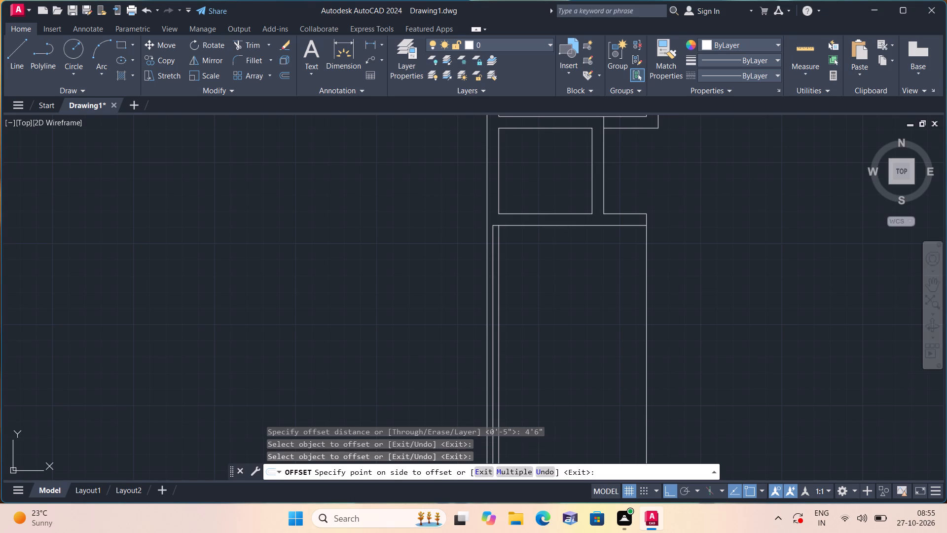
pyautogui.click(569, 298)
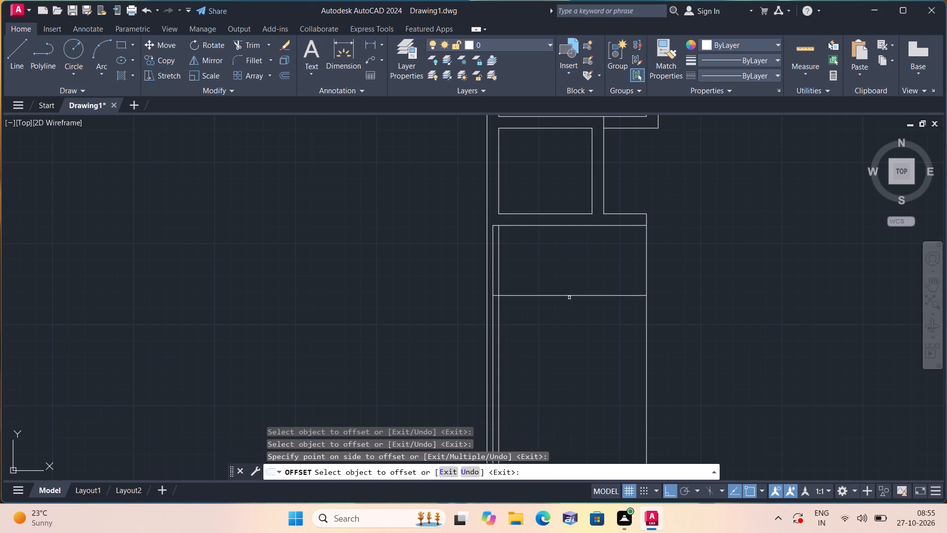
pyautogui.press('space')
# Offset the new horizontal line 9" downward to form another cross wall.
pyautogui.press('space')
pyautogui.write('9"')
pyautogui.press('space')
pyautogui.click(569, 297)
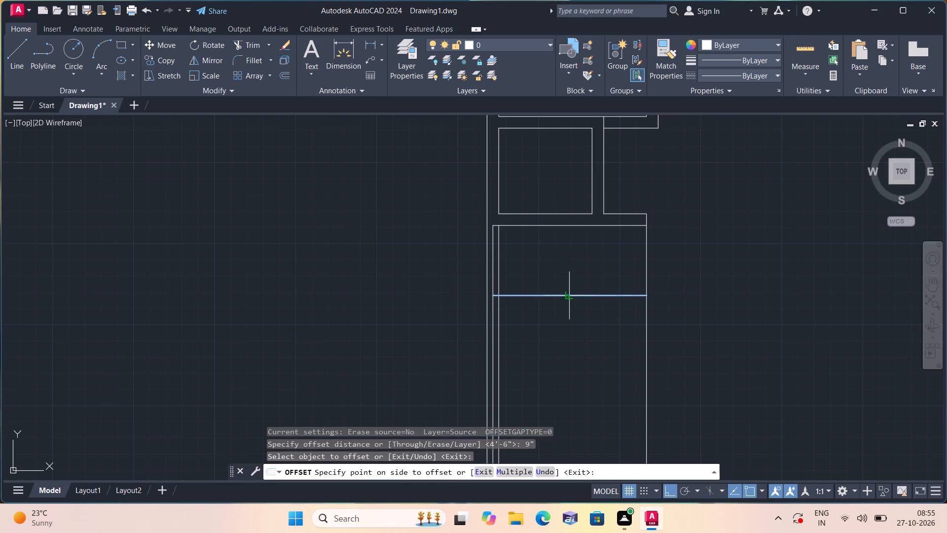
pyautogui.click(570, 332)
pyautogui.press('space')
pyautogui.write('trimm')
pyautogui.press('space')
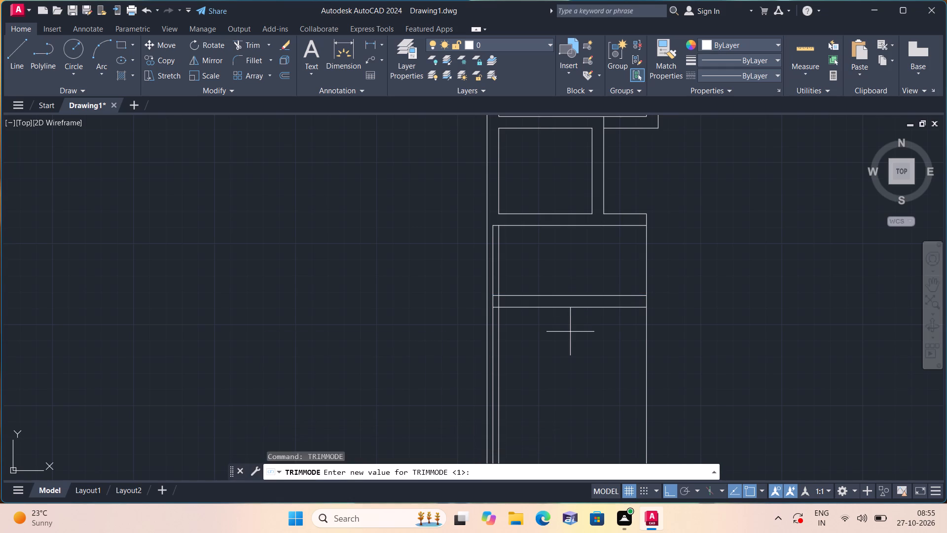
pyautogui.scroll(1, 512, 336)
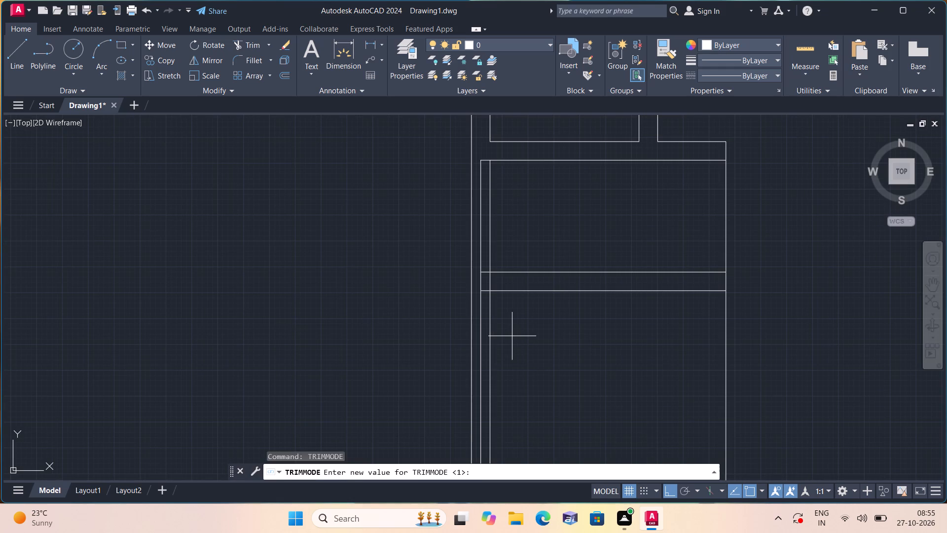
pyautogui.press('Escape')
# Trim the overlapping vertical lines where the new 9" cross wall meets the left wall, leaving the room above enclosed and the junction open.
pyautogui.write('trim')
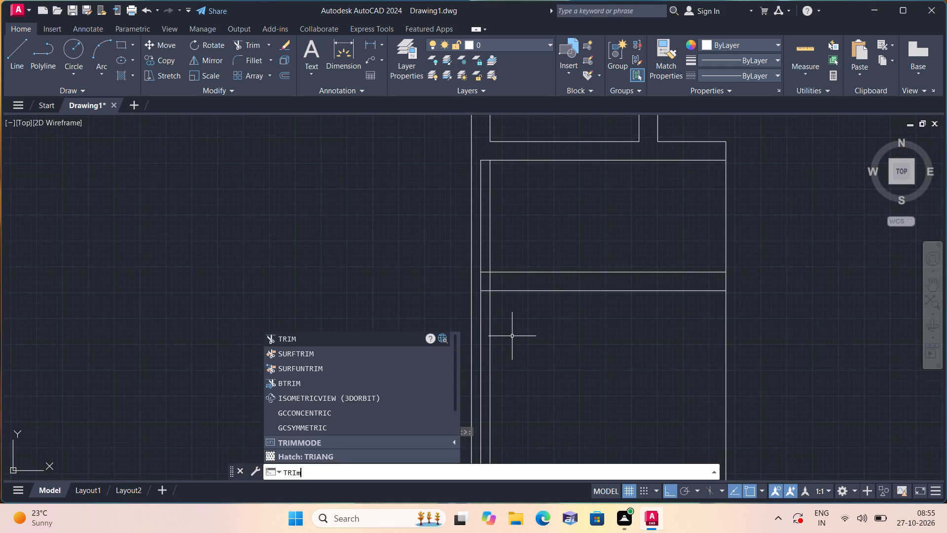
pyautogui.press('space')
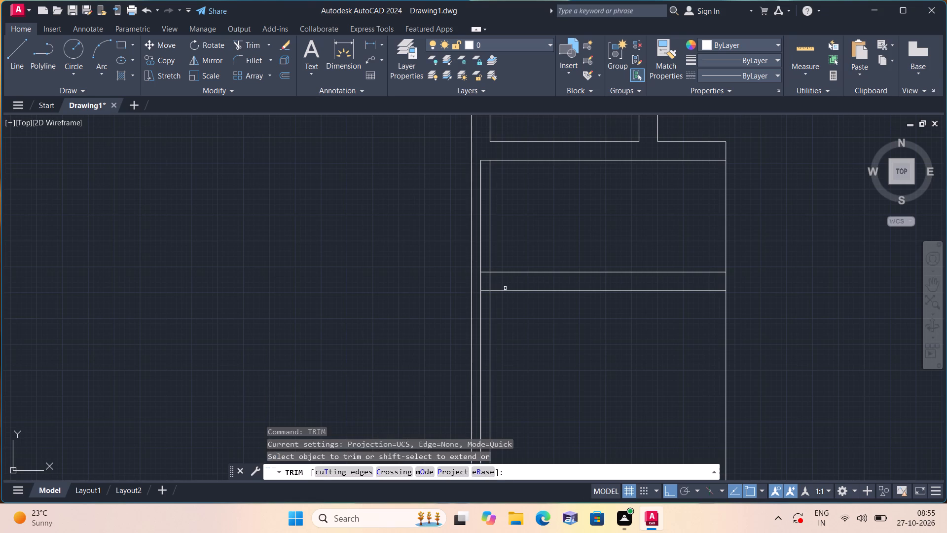
pyautogui.click(492, 228)
pyautogui.click(492, 280)
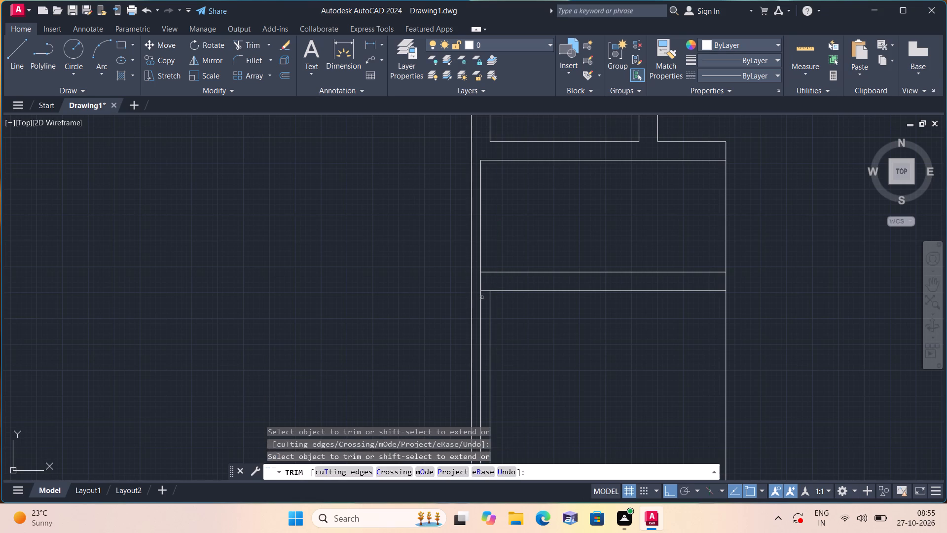
pyautogui.click(480, 299)
pyautogui.click(483, 291)
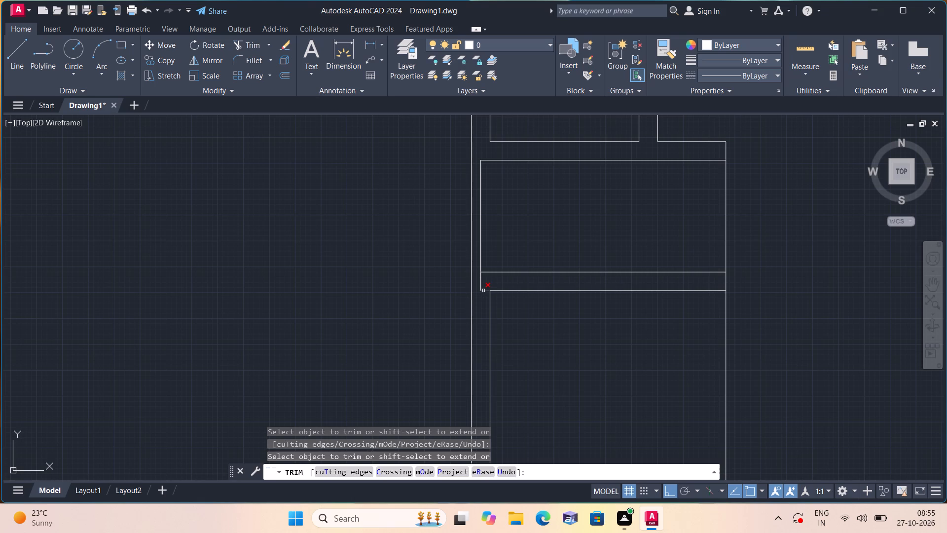
pyautogui.click(480, 281)
pyautogui.press('space')
# Offset the left inner line of the small room between the two cross walls 7'10" to the right.
pyautogui.scroll(-1, 482, 271)
pyautogui.moveTo(546, 321); pyautogui.dragTo(533, 306, button='middle')
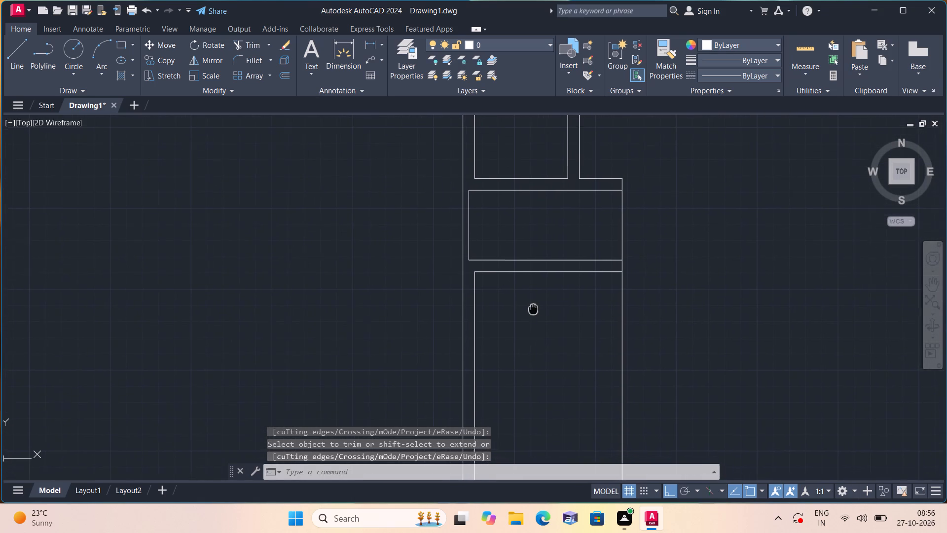
pyautogui.write('off')
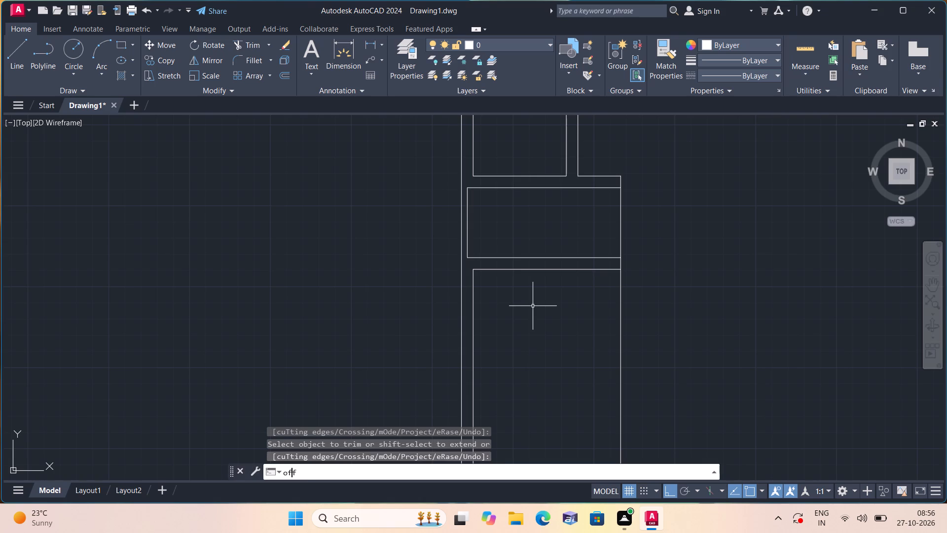
pyautogui.press('space')
pyautogui.write('7\'10"')
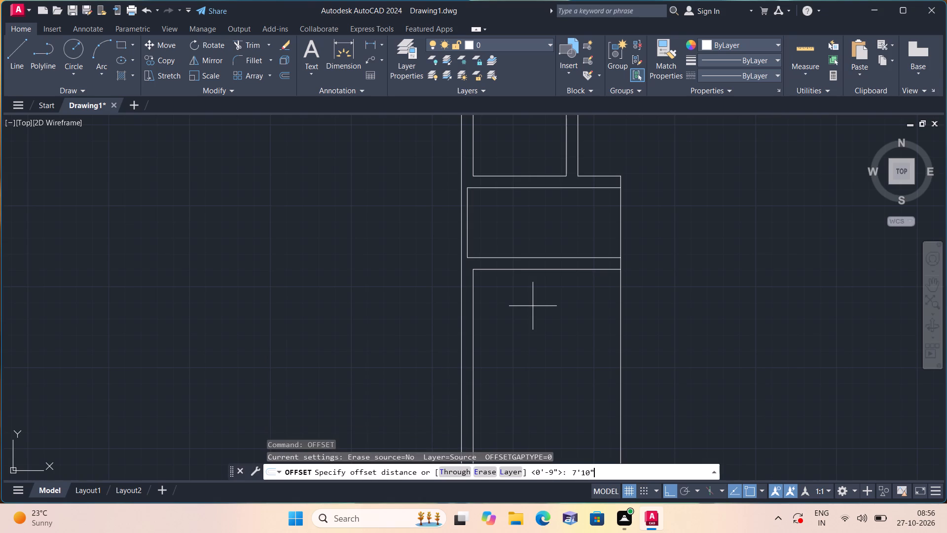
pyautogui.press('space')
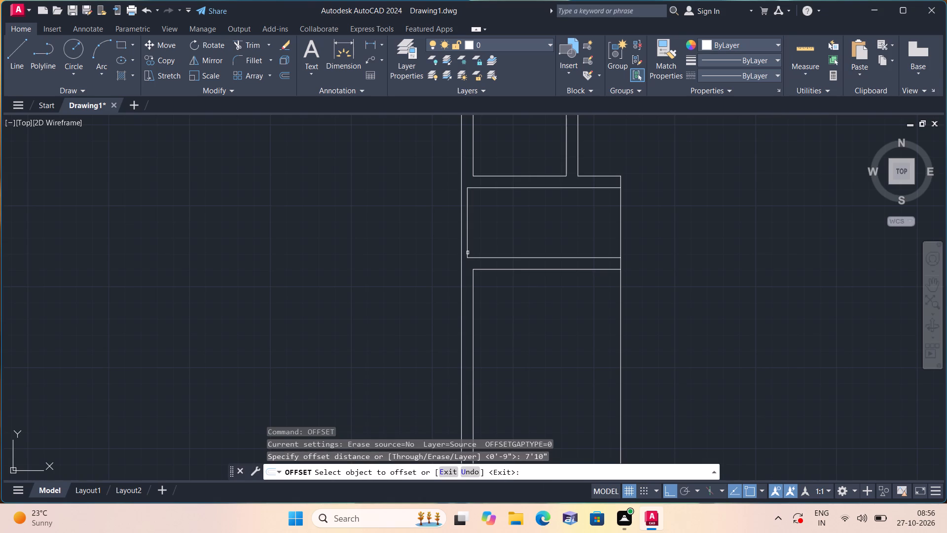
pyautogui.click(468, 253)
pyautogui.click(547, 245)
pyautogui.press('space')
# Offset the small room's new vertical line 9" to the right to form its right wall.
pyautogui.press('space')
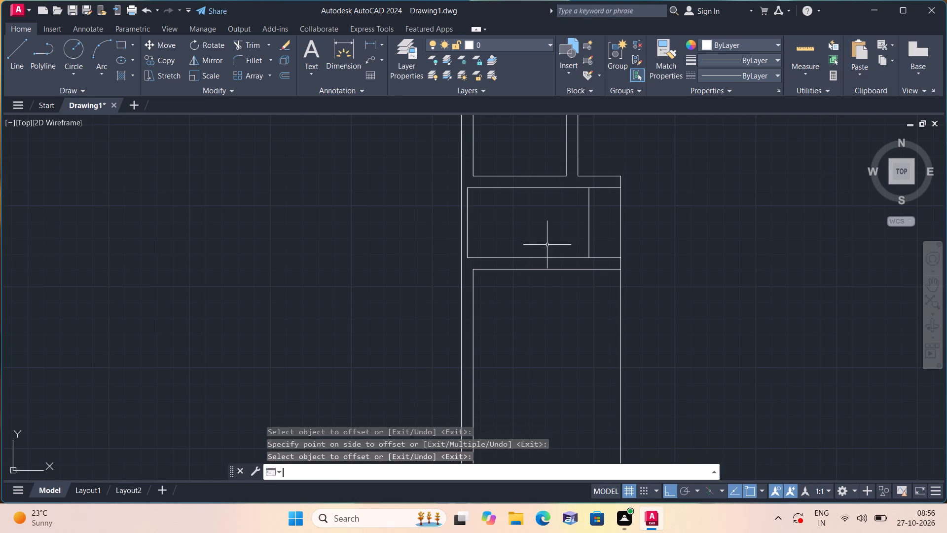
pyautogui.write('9"')
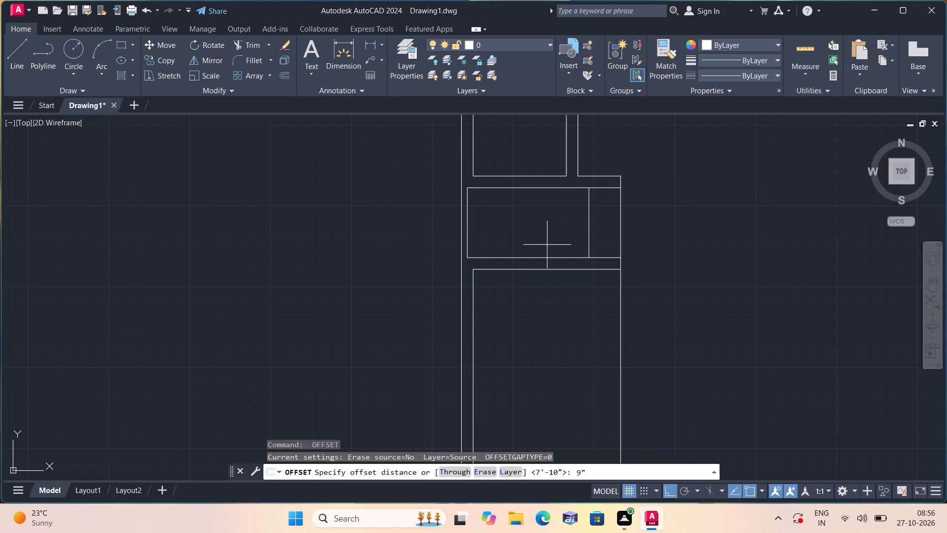
pyautogui.press('space')
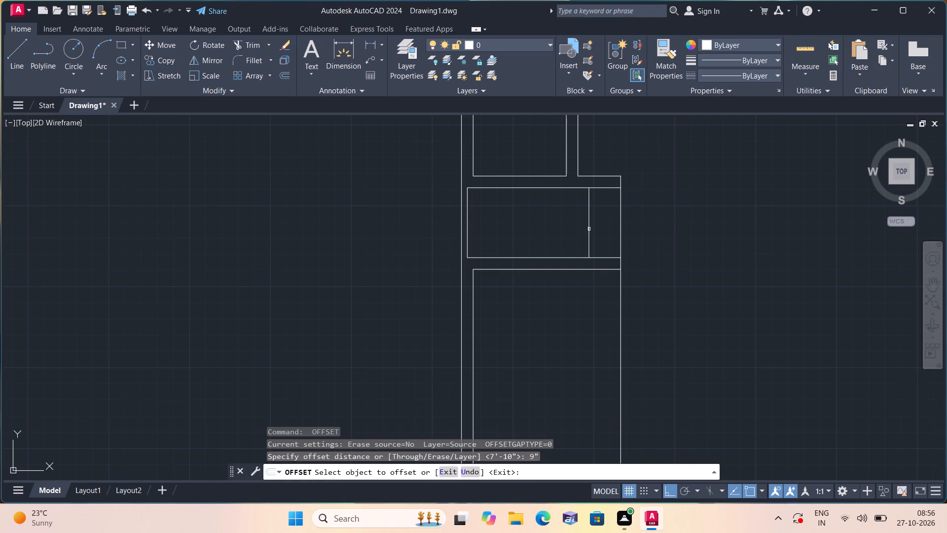
pyautogui.click(586, 227)
pyautogui.click(590, 226)
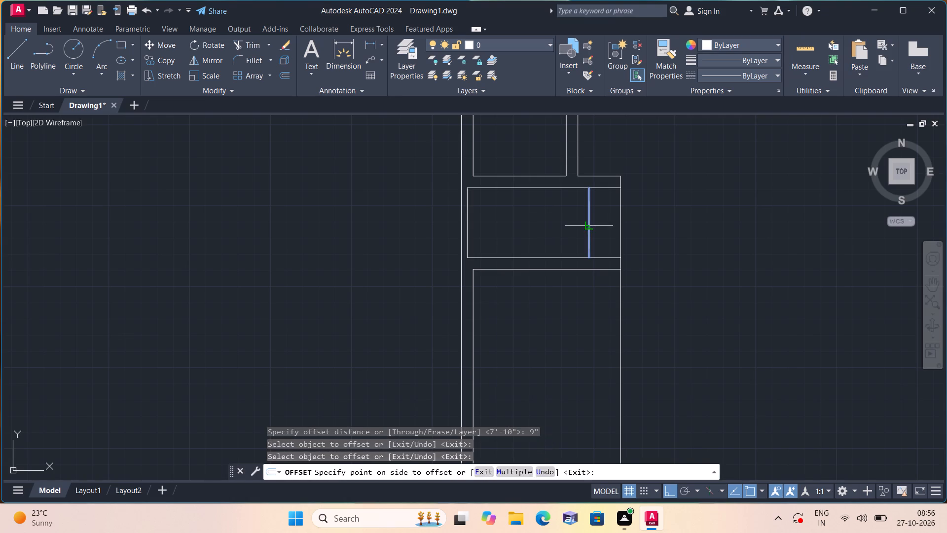
pyautogui.click(612, 223)
pyautogui.press('space')
# Extend the right wall's outer line to both cross walls' outer lines, and its inner line down to the lower cross wall's bottom line.
pyautogui.write('exte')
pyautogui.press('space')
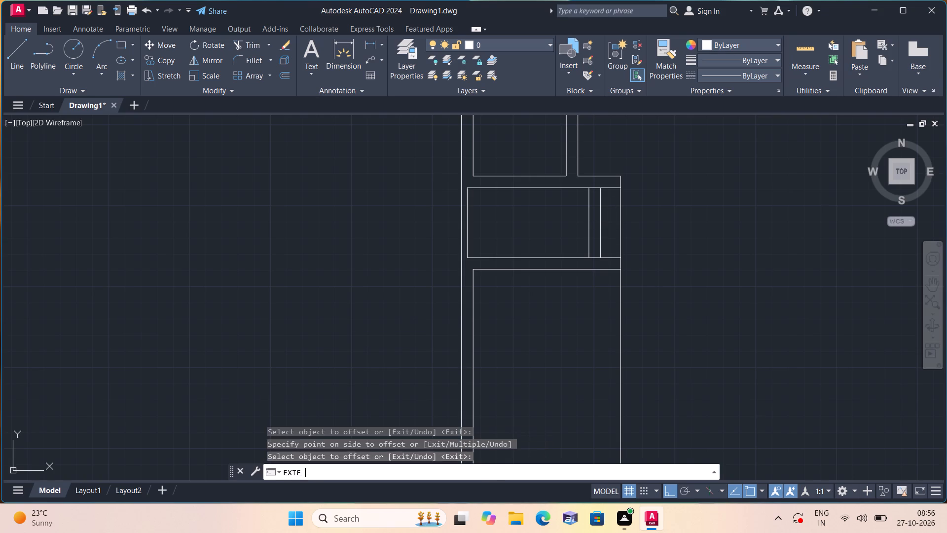
pyautogui.click(601, 197)
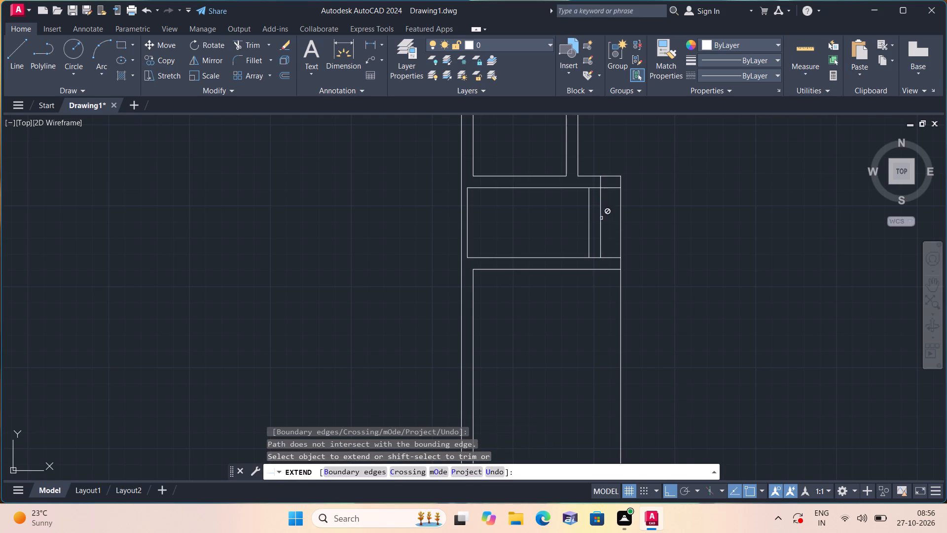
pyautogui.click(600, 245)
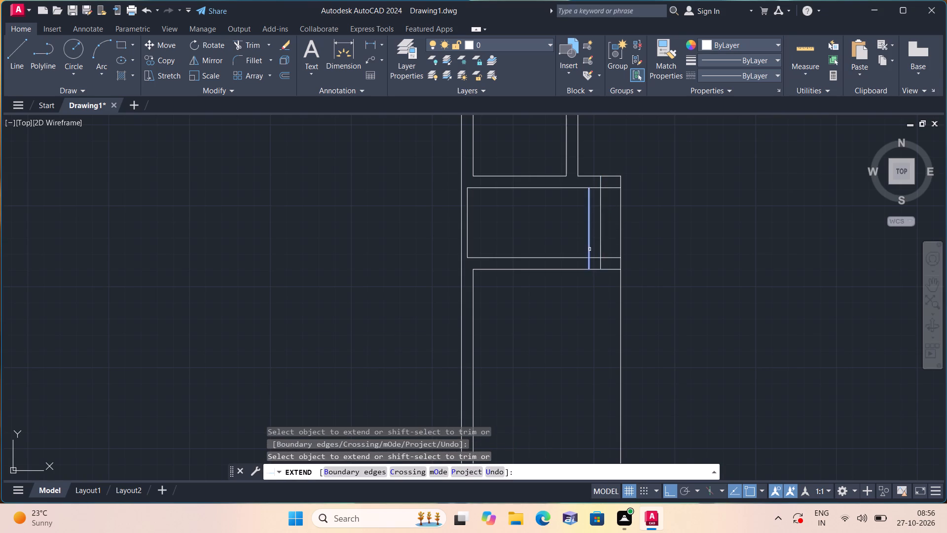
pyautogui.click(586, 245)
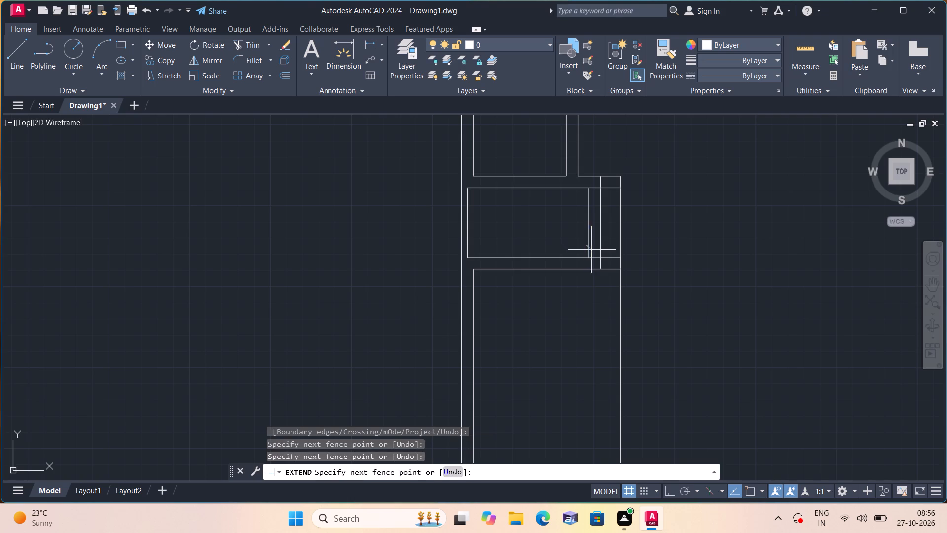
pyautogui.click(593, 250)
pyautogui.press('space')
# Trim the cross-wall lines and the old right boundary line lying beyond the small room's new 9" right wall.
pyautogui.write('trim')
pyautogui.press('space')
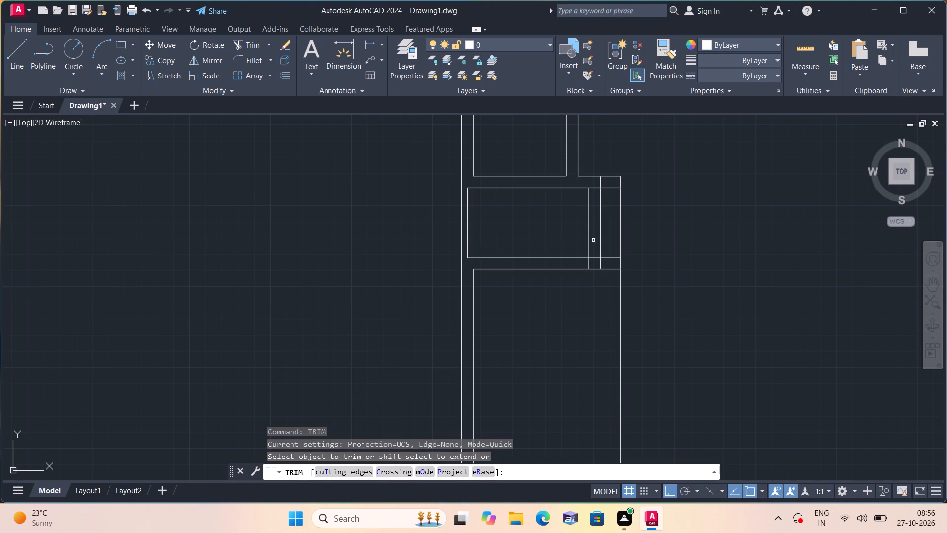
pyautogui.moveTo(610, 162); pyautogui.dragTo(615, 192)
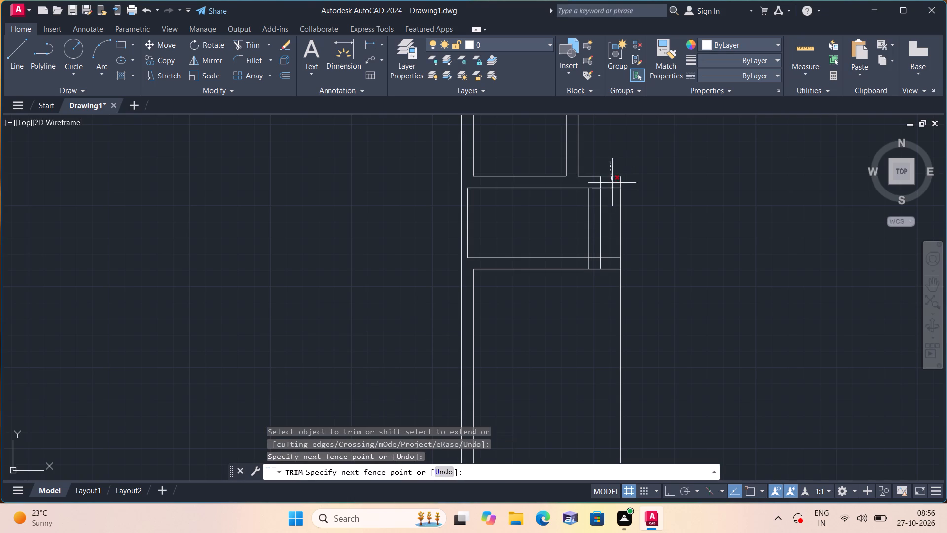
pyautogui.moveTo(615, 192); pyautogui.dragTo(632, 211)
pyautogui.moveTo(632, 211); pyautogui.dragTo(619, 240)
pyautogui.moveTo(619, 240); pyautogui.dragTo(642, 278)
# Trim the short horizontal stubs inside the 9" right wall at the small room's upper and lower inner corners.
pyautogui.scroll(1, 589, 229)
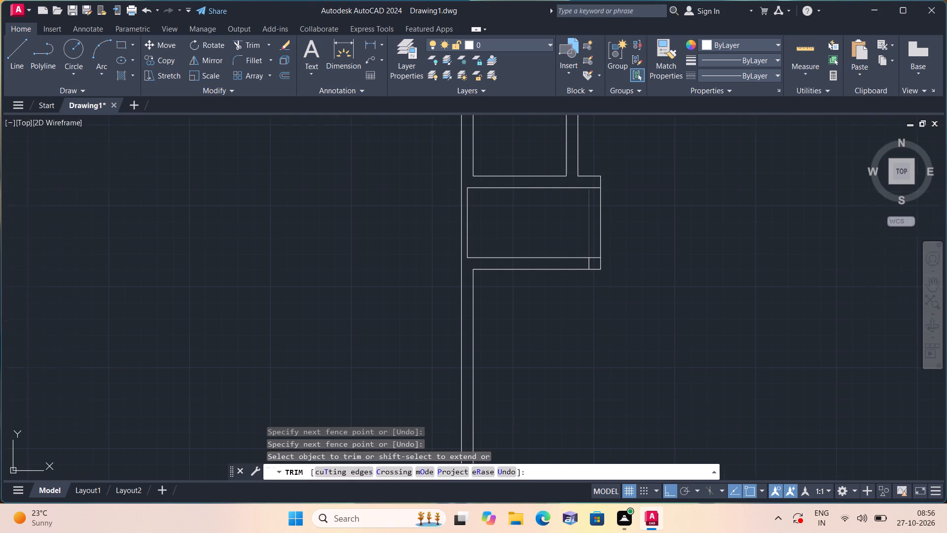
pyautogui.moveTo(599, 156); pyautogui.dragTo(599, 169)
pyautogui.scroll(-1, 598, 176)
pyautogui.scroll(1, 578, 247)
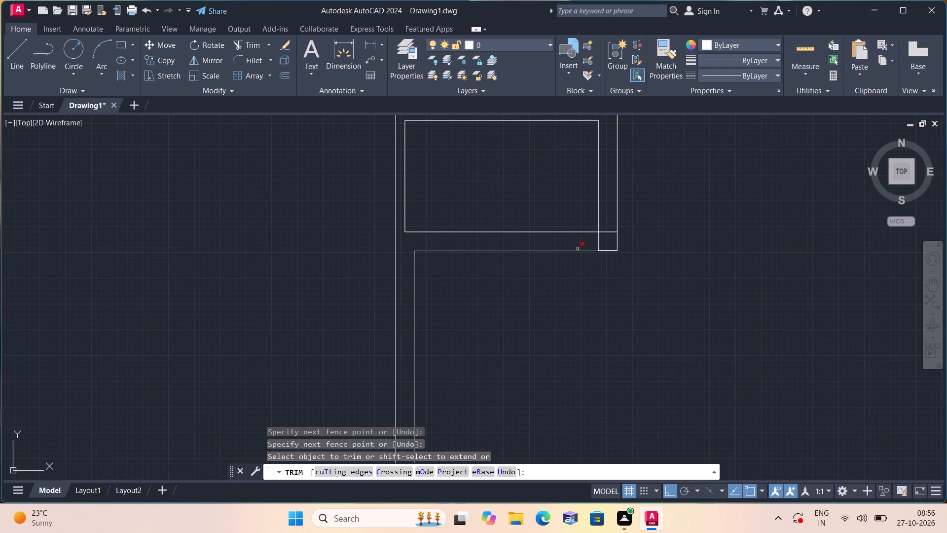
pyautogui.click(609, 230)
pyautogui.scroll(-1, 609, 228)
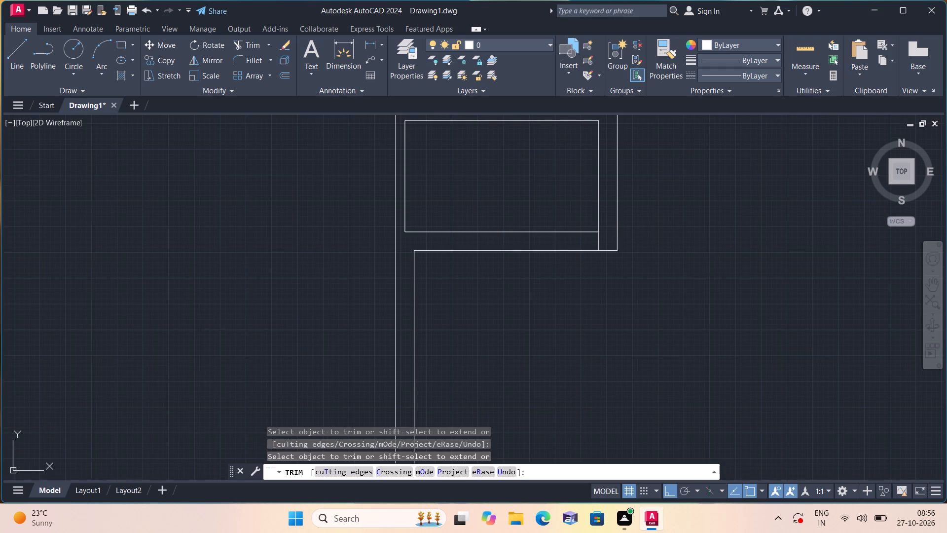
pyautogui.scroll(-1, 606, 220)
pyautogui.moveTo(687, 259); pyautogui.dragTo(635, 194, button='middle')
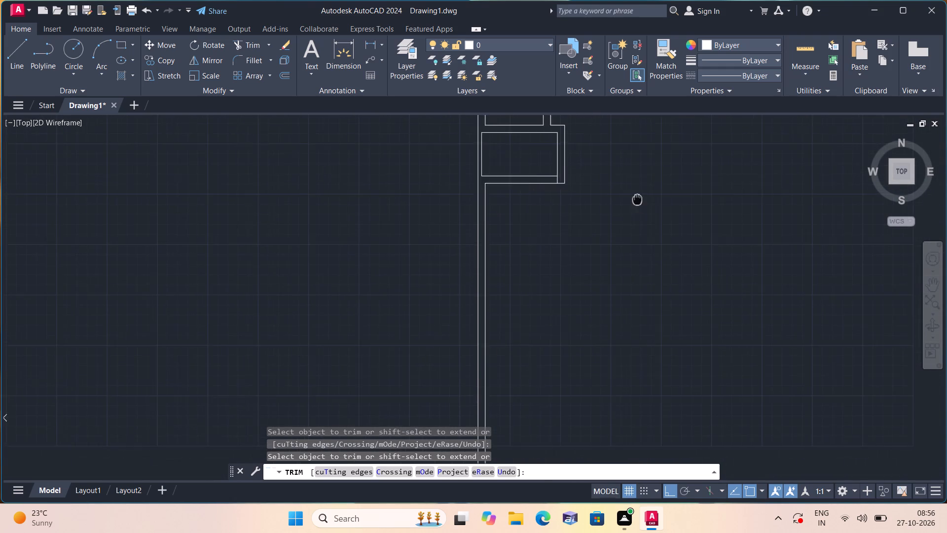
pyautogui.press('space')
# Offset the bottom line of the small room's lower wall 7'6" downward.
pyautogui.scroll(-1, 616, 203)
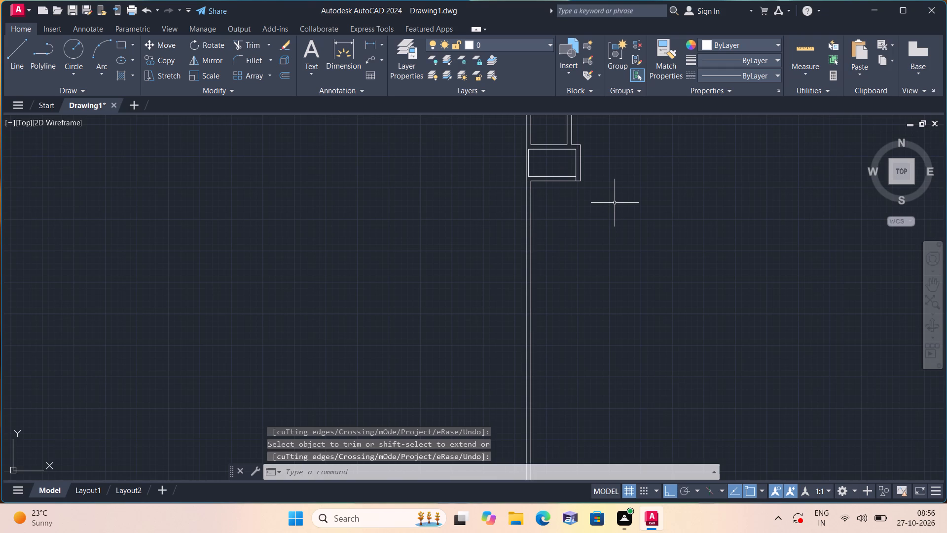
pyautogui.press('o')
pyautogui.write('ff')
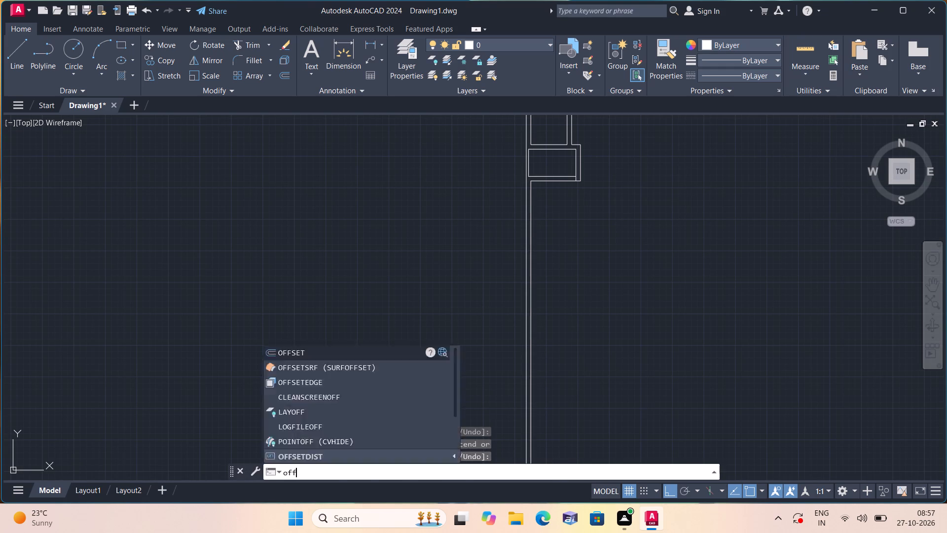
pyautogui.press('space')
pyautogui.write("7'")
pyautogui.write('6"')
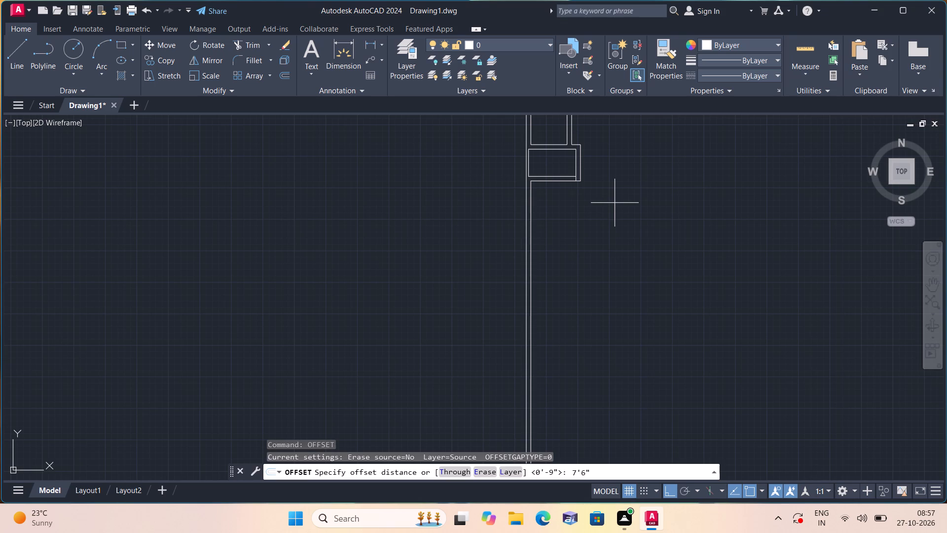
pyautogui.press('space')
pyautogui.scroll(1, 568, 197)
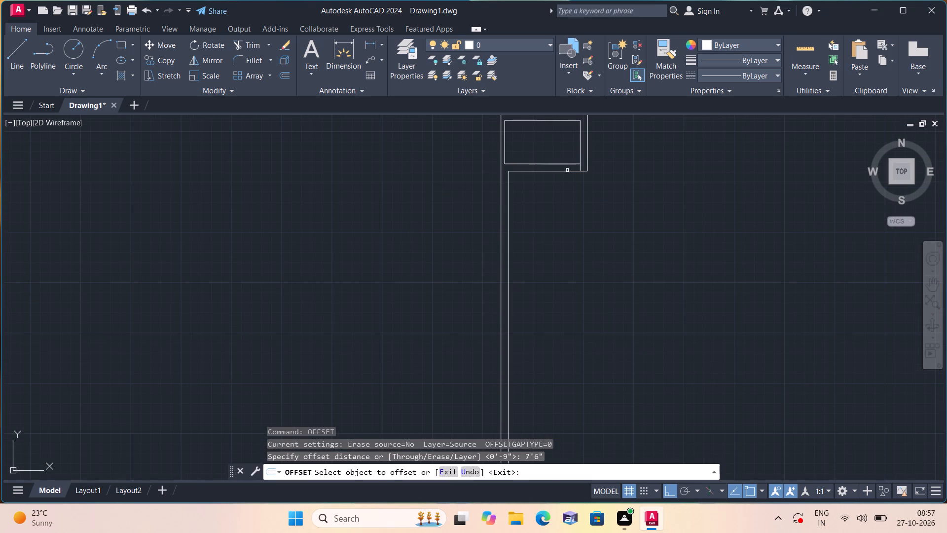
pyautogui.click(567, 170)
pyautogui.click(574, 254)
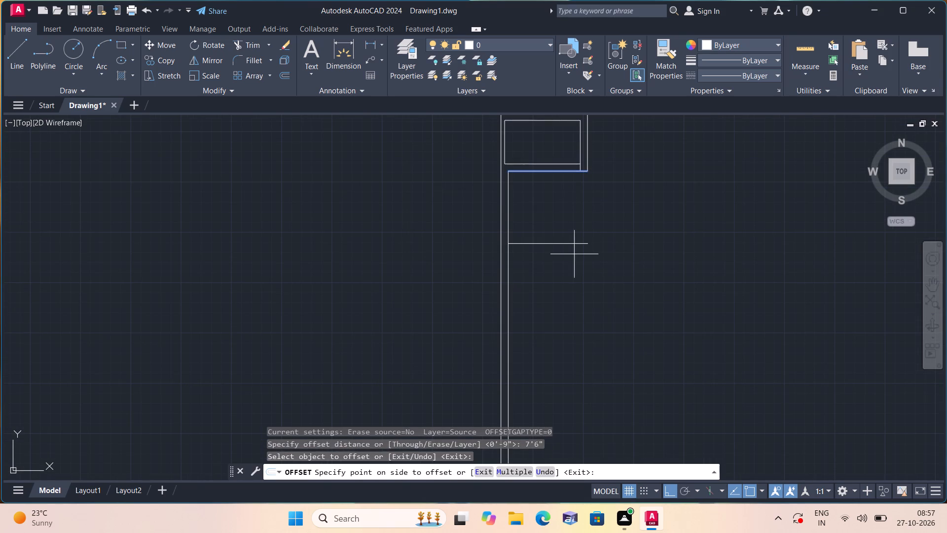
pyautogui.press('space')
# Offset the new horizontal line 4.5" downward to form a partition wall.
pyautogui.press('space')
pyautogui.write('4.5')
pyautogui.hotkey('shift', '"')
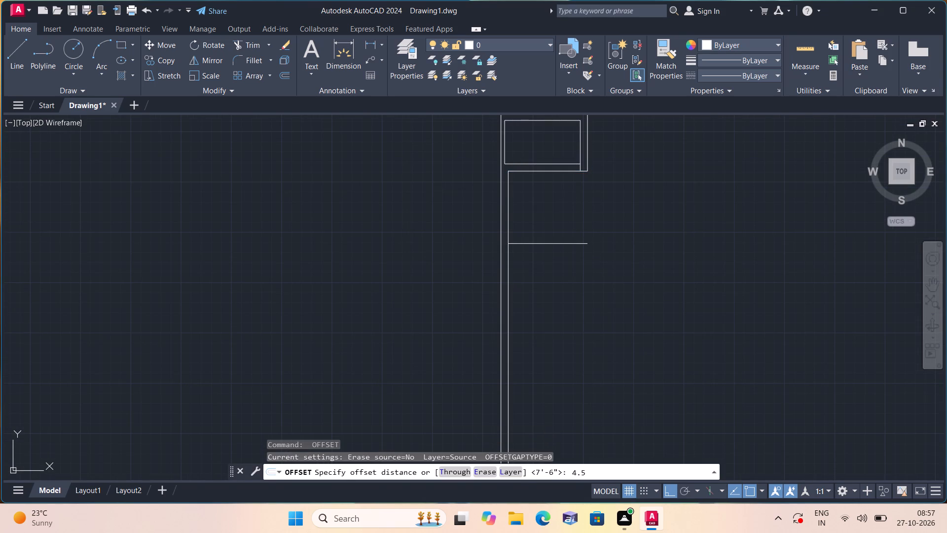
pyautogui.press('space')
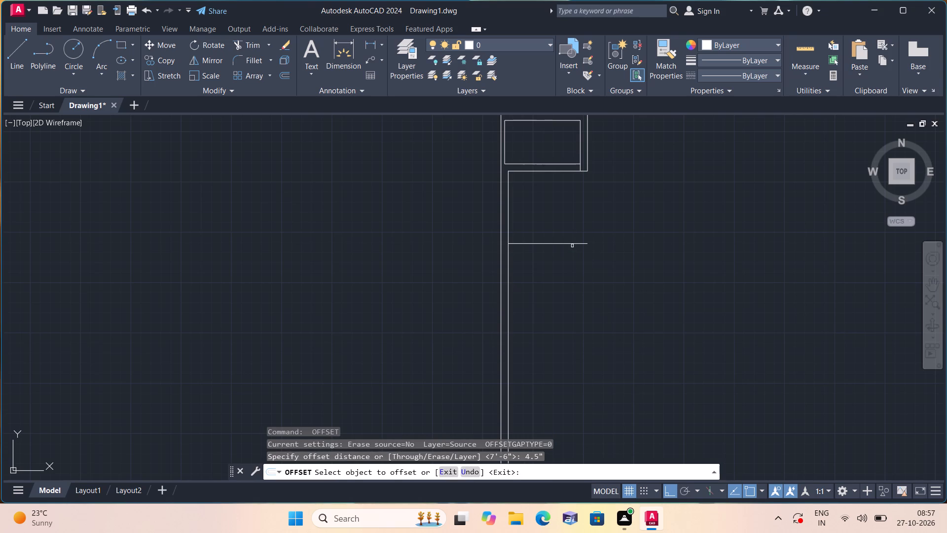
pyautogui.click(573, 244)
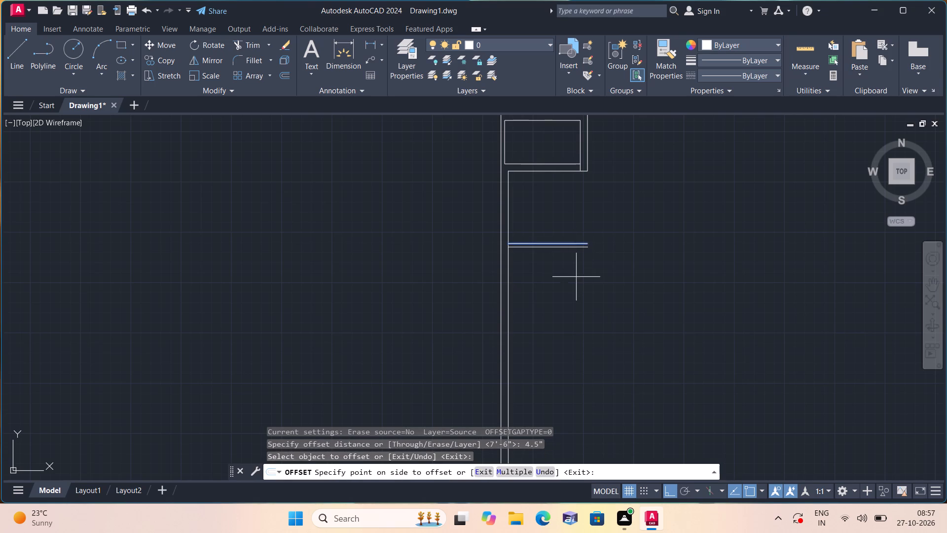
pyautogui.click(576, 280)
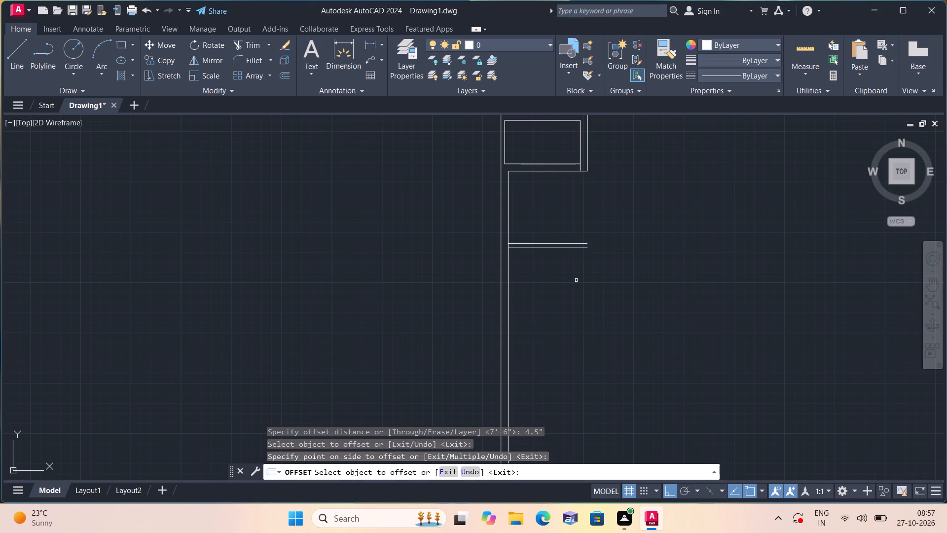
# Offset the lower line of the 4.5" partition 10' downward.
pyautogui.press('space')
pyautogui.press('space')
pyautogui.write("10'")
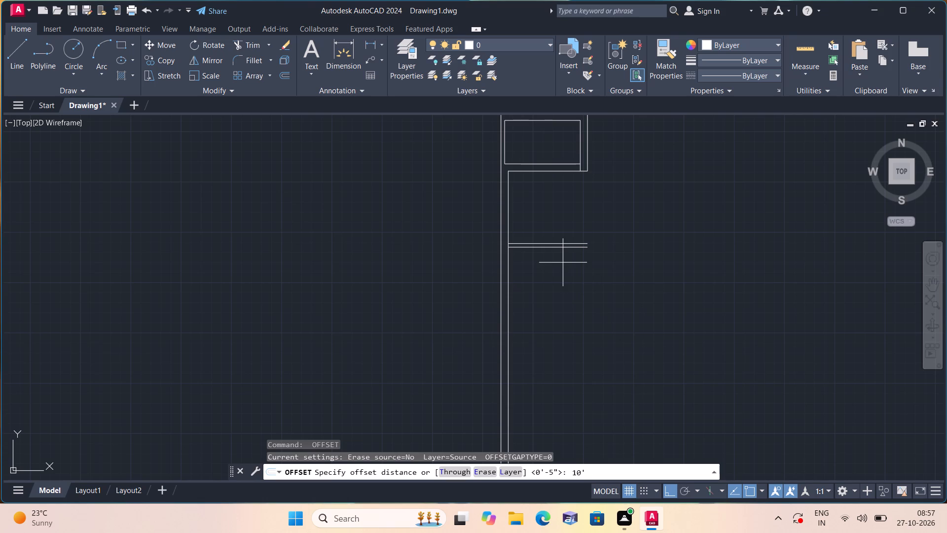
pyautogui.press('space')
pyautogui.scroll(1, 553, 237)
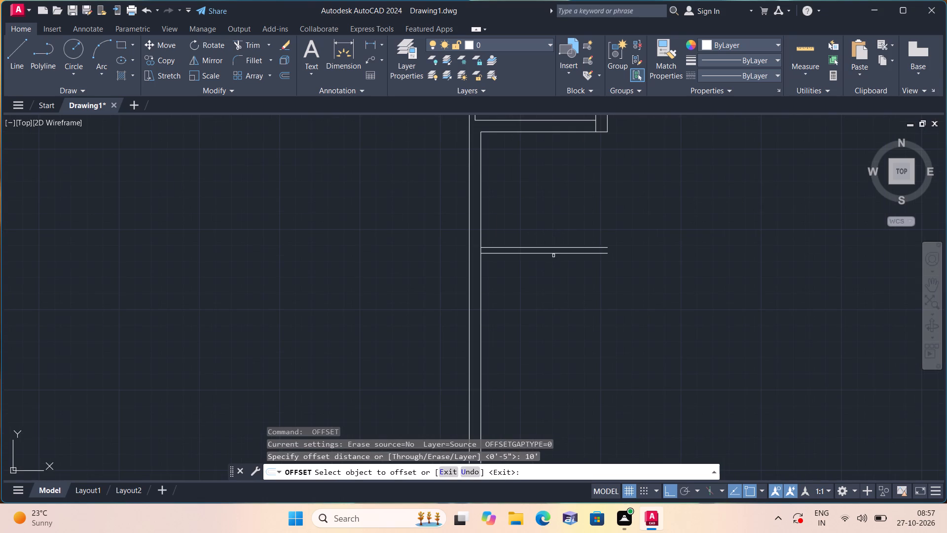
pyautogui.click(553, 254)
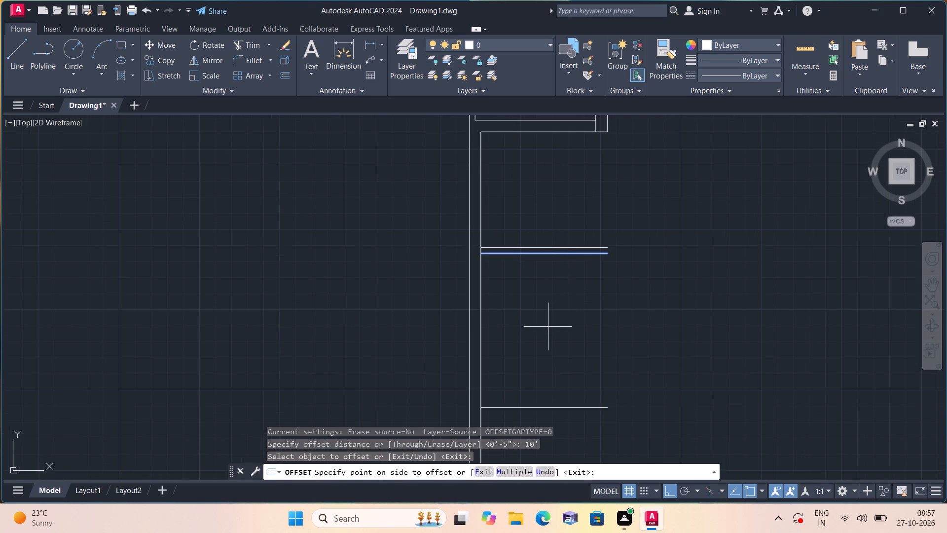
pyautogui.click(548, 327)
pyautogui.press('space')
# Offset the new bottom horizontal line 9" downward to form the lower wall.
pyautogui.press('space')
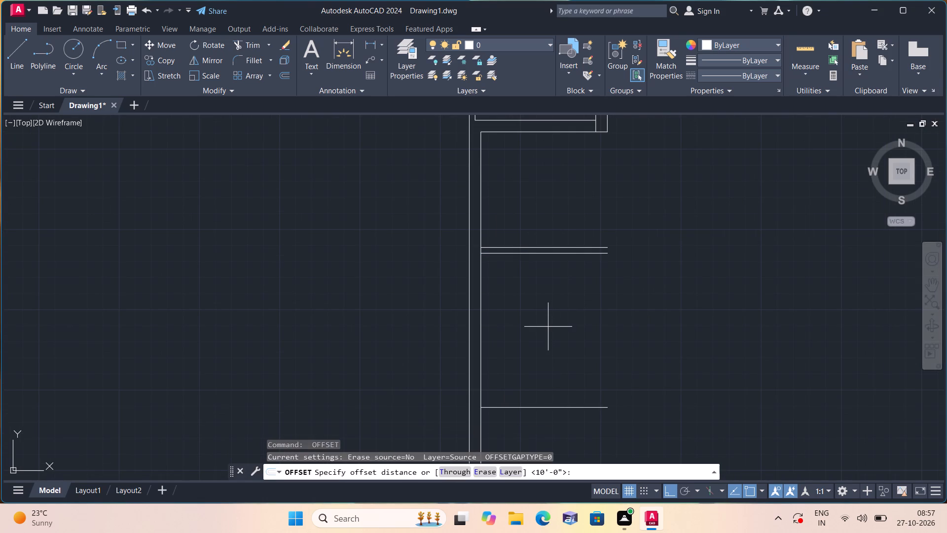
pyautogui.press('9')
pyautogui.hotkey('shift', '"')
pyautogui.press('space')
pyautogui.scroll(-1, 548, 331)
pyautogui.moveTo(548, 331); pyautogui.dragTo(547, 250, button='middle')
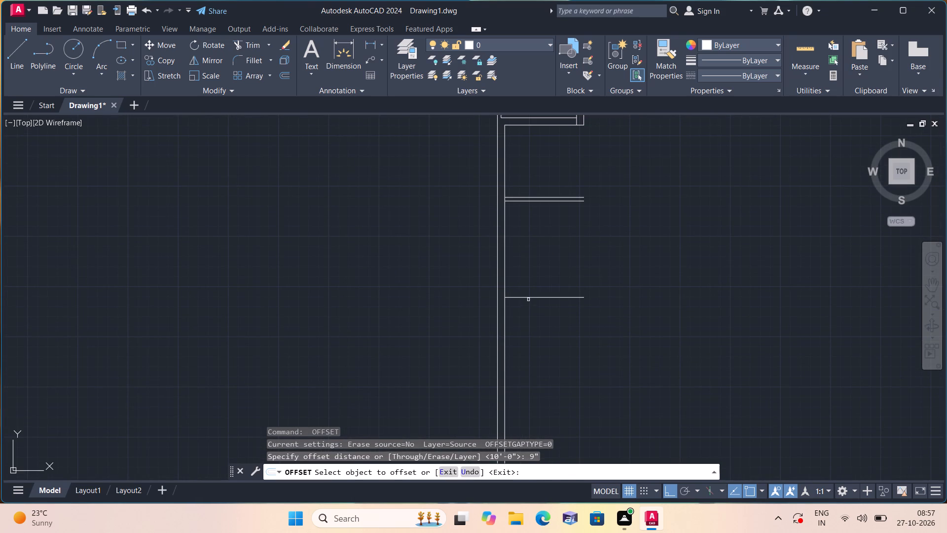
pyautogui.click(528, 298)
pyautogui.click(530, 344)
pyautogui.press('space')
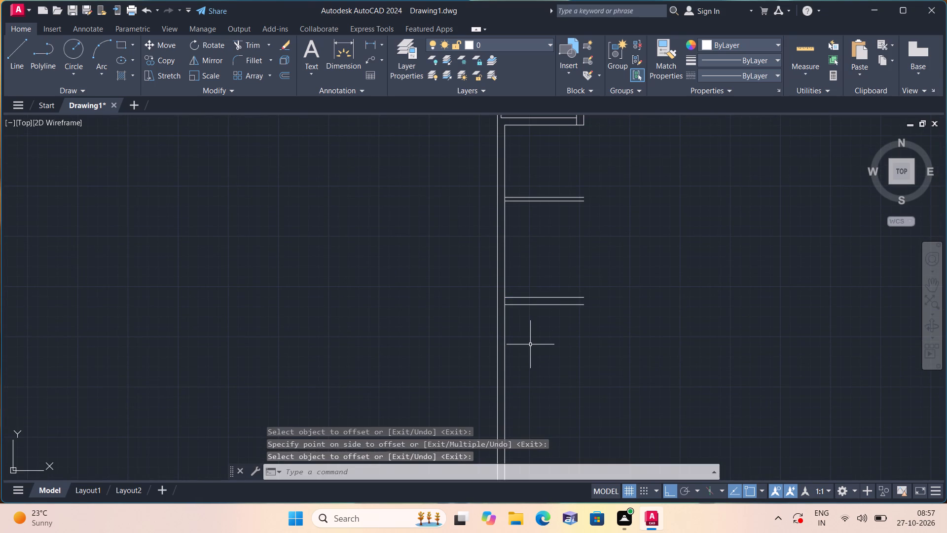
# Extend the lower line of the new 9" bottom wall to the outer line of the left wall.
pyautogui.write('exte')
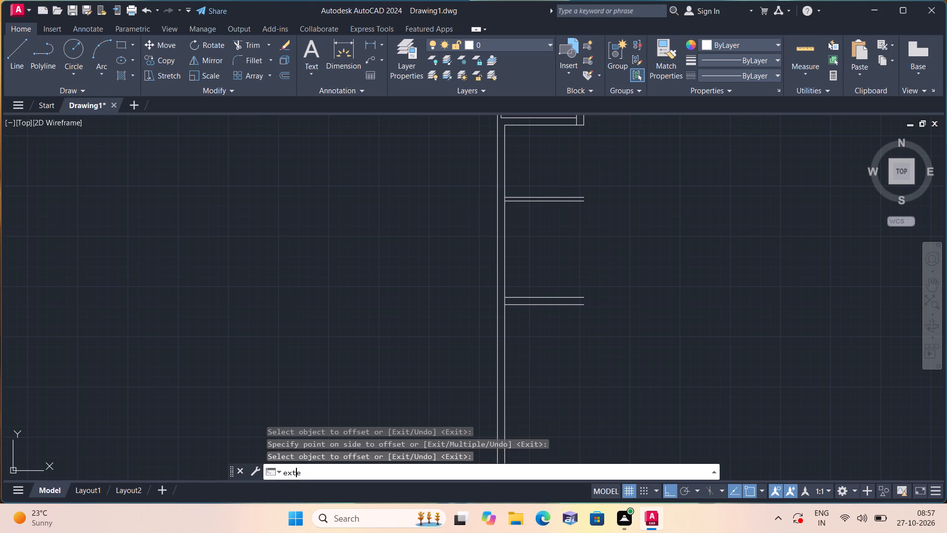
pyautogui.press('space')
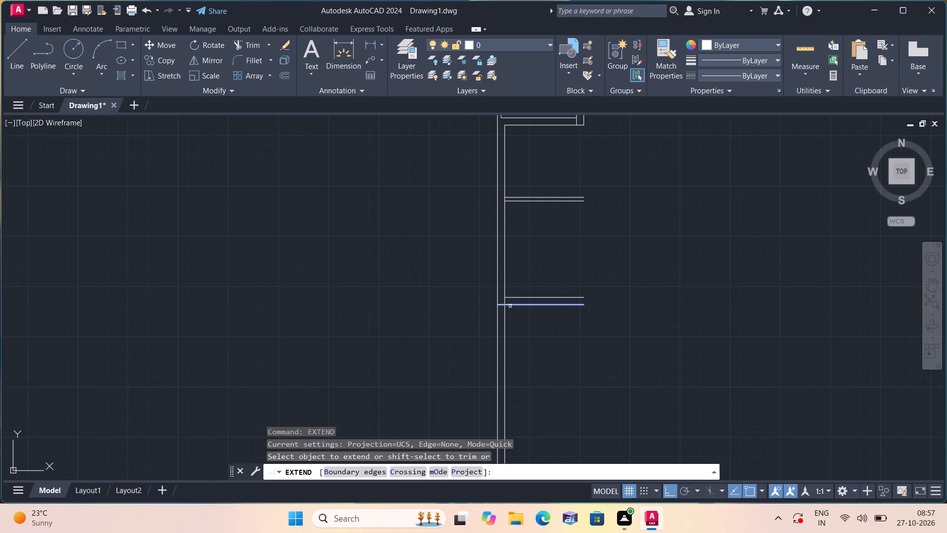
pyautogui.click(510, 306)
pyautogui.press('space')
# Trim both left wall lines running below the new 9" bottom wall.
pyautogui.write('trim')
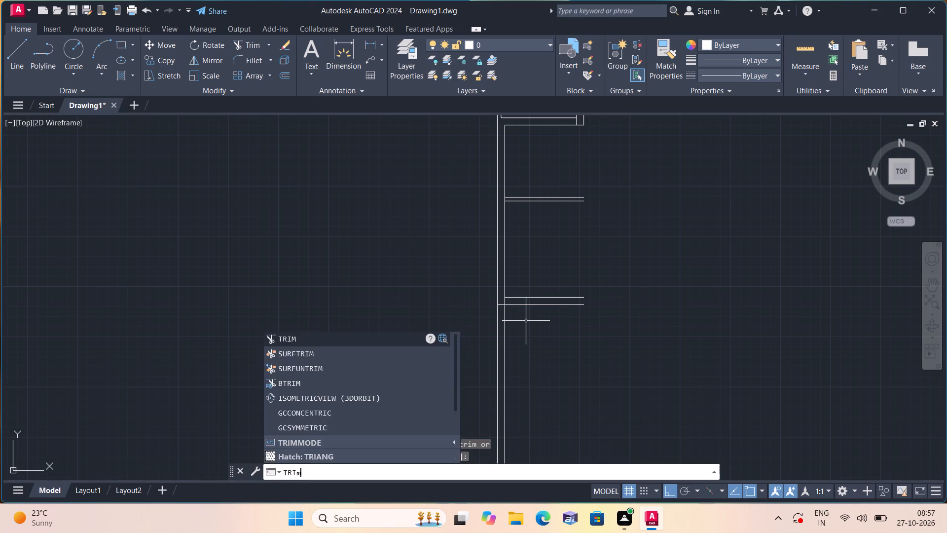
pyautogui.press('space')
pyautogui.moveTo(535, 333); pyautogui.dragTo(442, 329)
pyautogui.press('space')
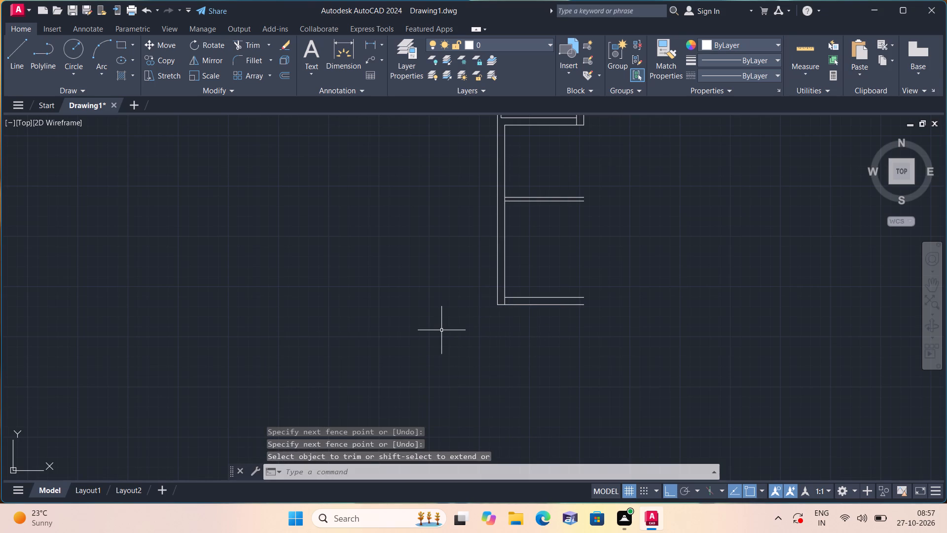
# Trim the left wall's inner line where the 9" bottom wall and the 4.5" partition join it.
pyautogui.write('trim')
pyautogui.press('space')
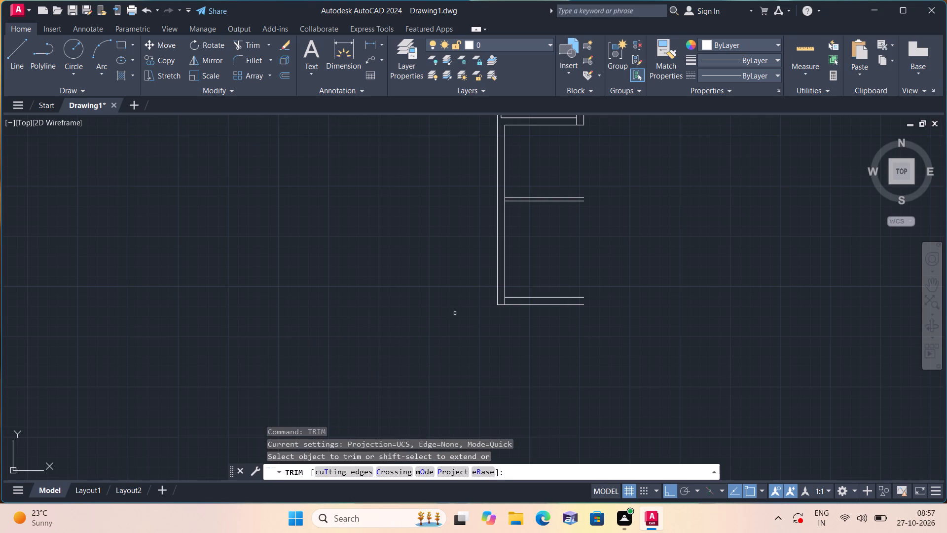
pyautogui.scroll(1, 470, 310)
pyautogui.scroll(1, 526, 303)
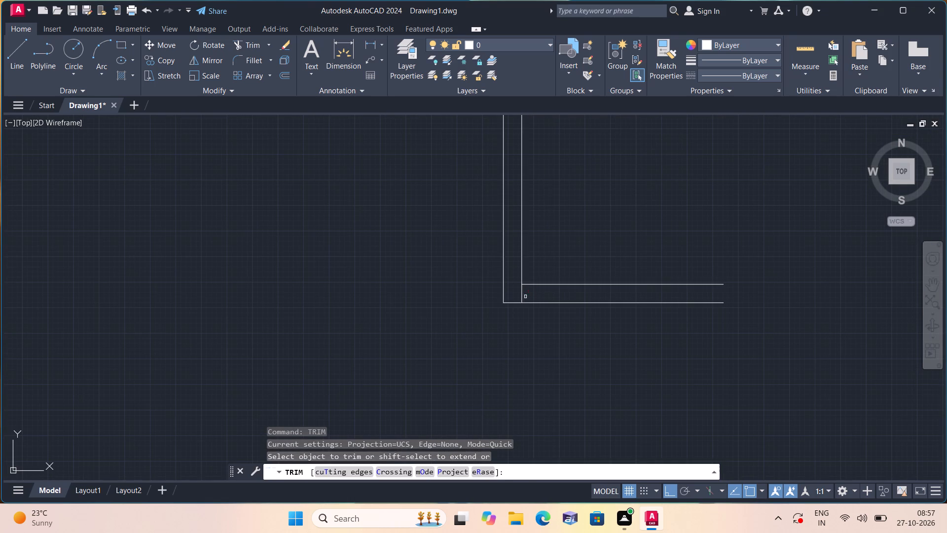
pyautogui.click(524, 296)
pyautogui.click(520, 292)
pyautogui.moveTo(520, 292); pyautogui.dragTo(518, 296, button='middle')
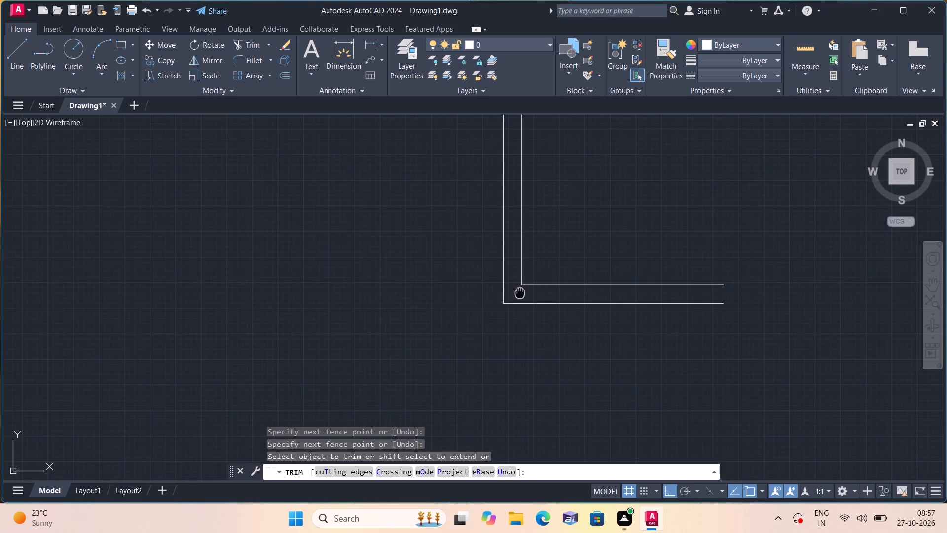
pyautogui.moveTo(518, 296); pyautogui.dragTo(504, 395, button='middle')
pyautogui.scroll(-1, 489, 368)
pyautogui.scroll(3, 495, 225)
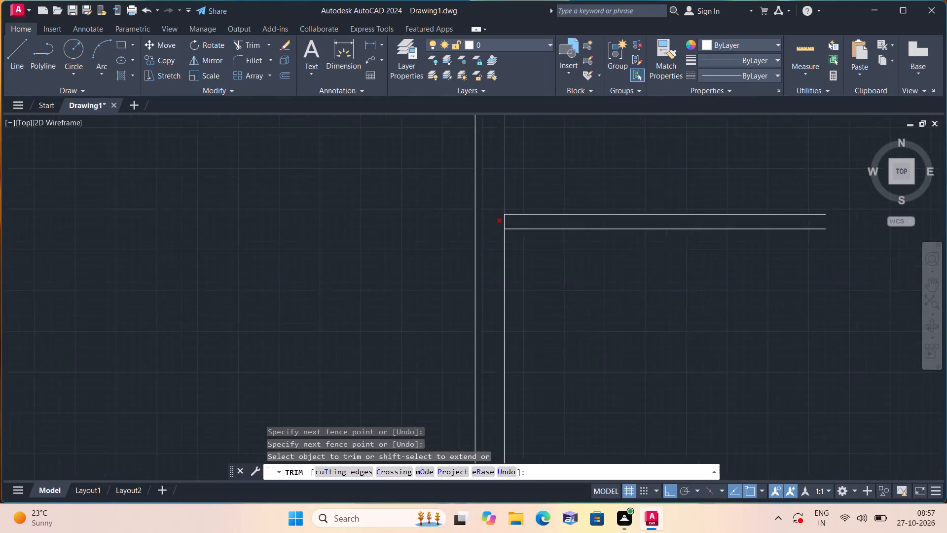
pyautogui.click(498, 224)
pyautogui.click(519, 220)
pyautogui.press('space')
# Offset the outer right wall line of the wide second room from the top 11' to the right.
pyautogui.scroll(-3, 519, 224)
pyautogui.moveTo(638, 284); pyautogui.dragTo(557, 272, button='middle')
pyautogui.scroll(-2, 557, 272)
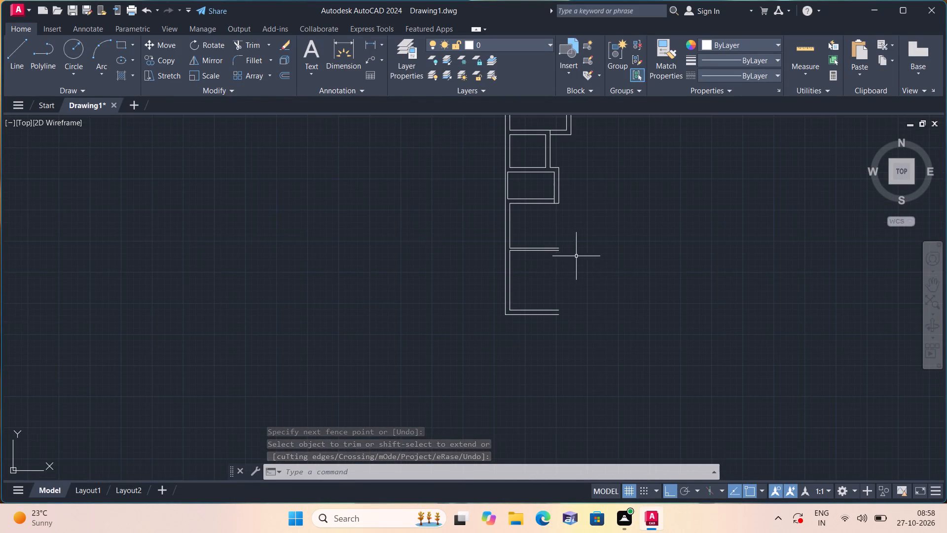
pyautogui.moveTo(576, 238); pyautogui.dragTo(460, 353, button='middle')
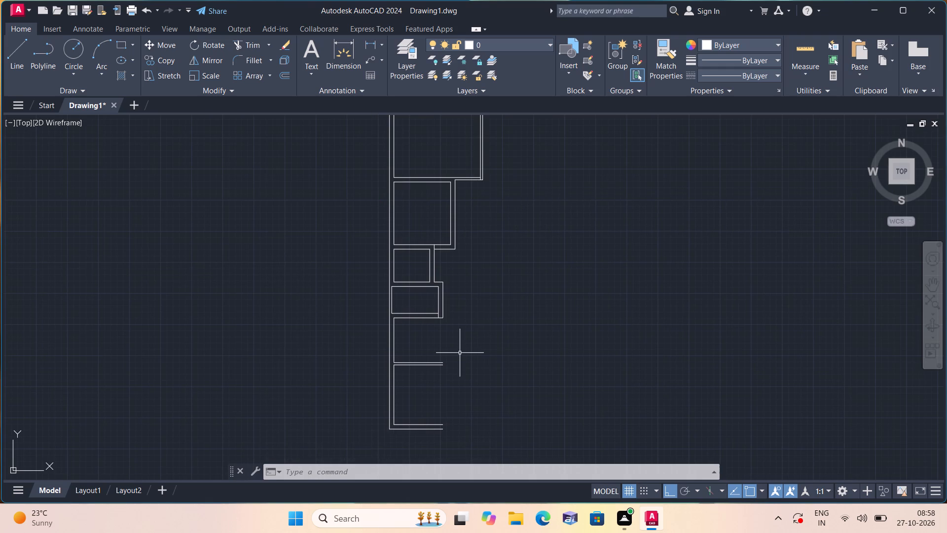
pyautogui.moveTo(500, 251); pyautogui.dragTo(488, 260, button='middle')
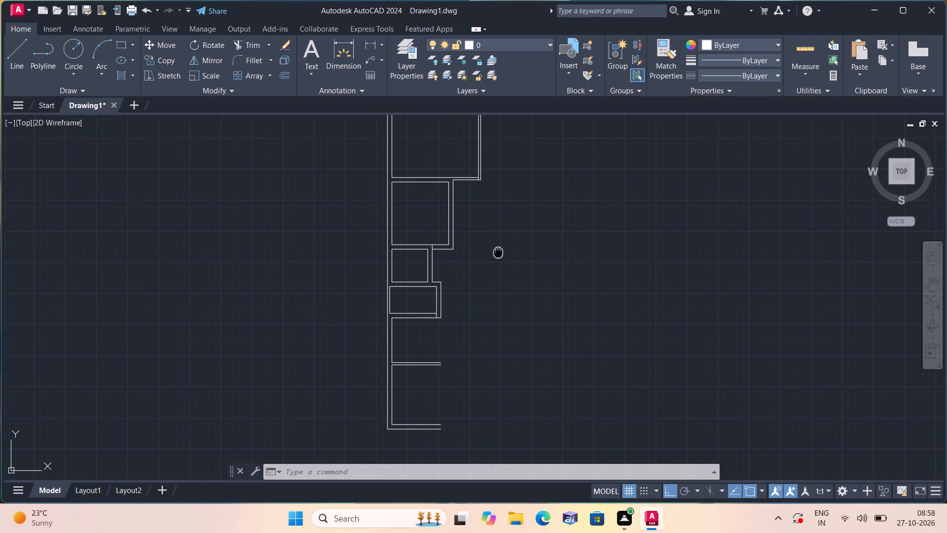
pyautogui.moveTo(488, 260); pyautogui.dragTo(401, 426, button='middle')
pyautogui.moveTo(438, 290); pyautogui.dragTo(399, 307, button='middle')
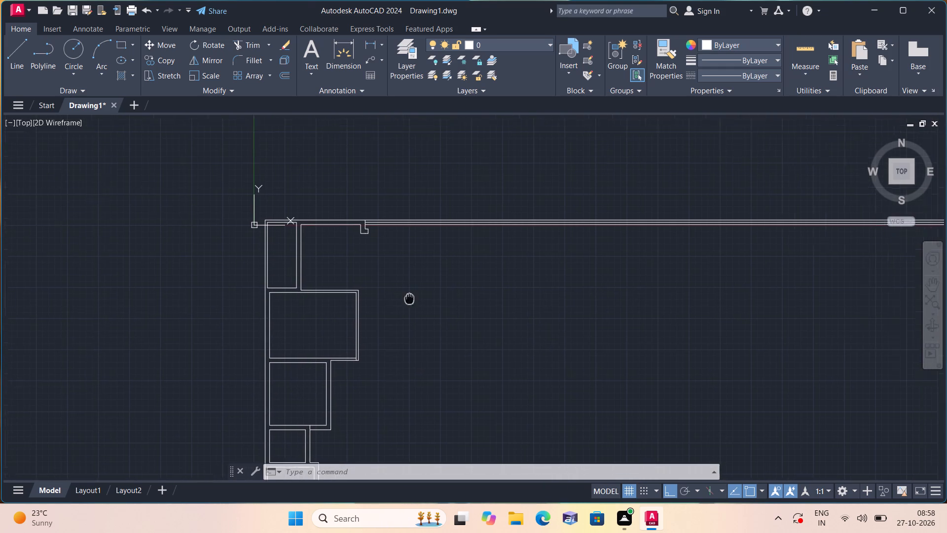
pyautogui.moveTo(399, 307); pyautogui.dragTo(389, 334, button='middle')
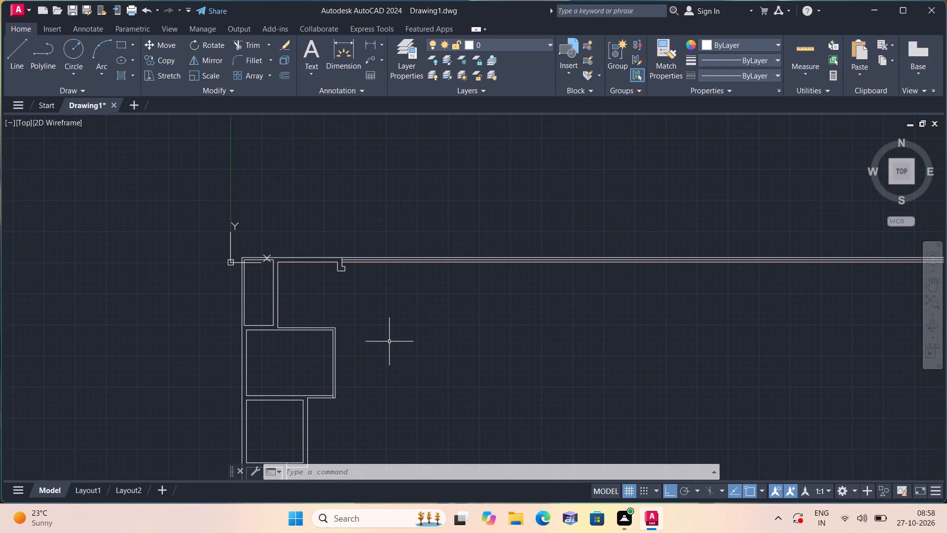
pyautogui.write('off')
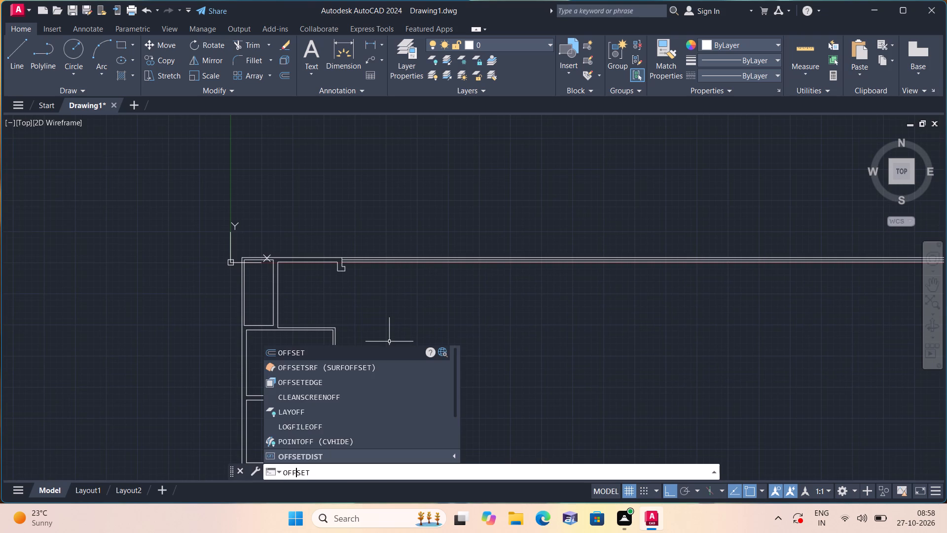
pyautogui.press('space')
pyautogui.write("11'")
pyautogui.press('space')
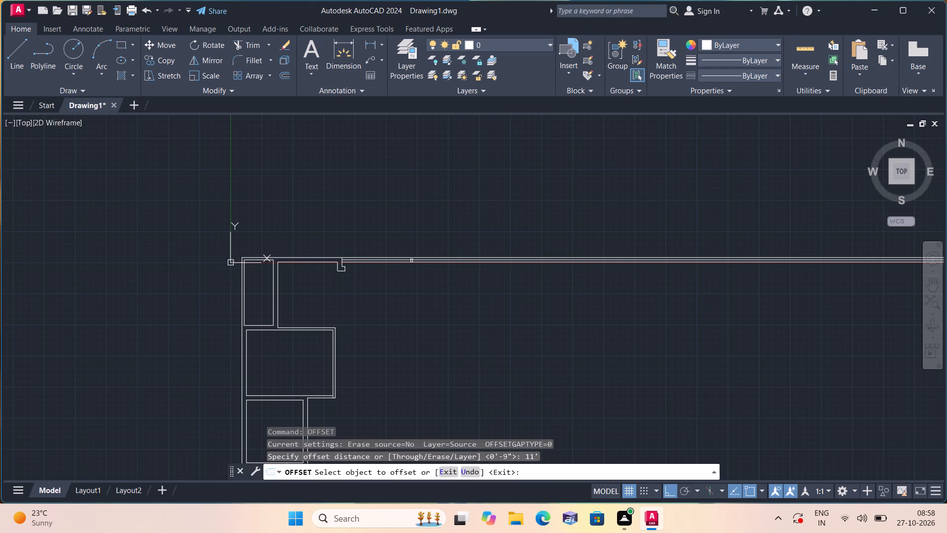
pyautogui.scroll(2, 362, 259)
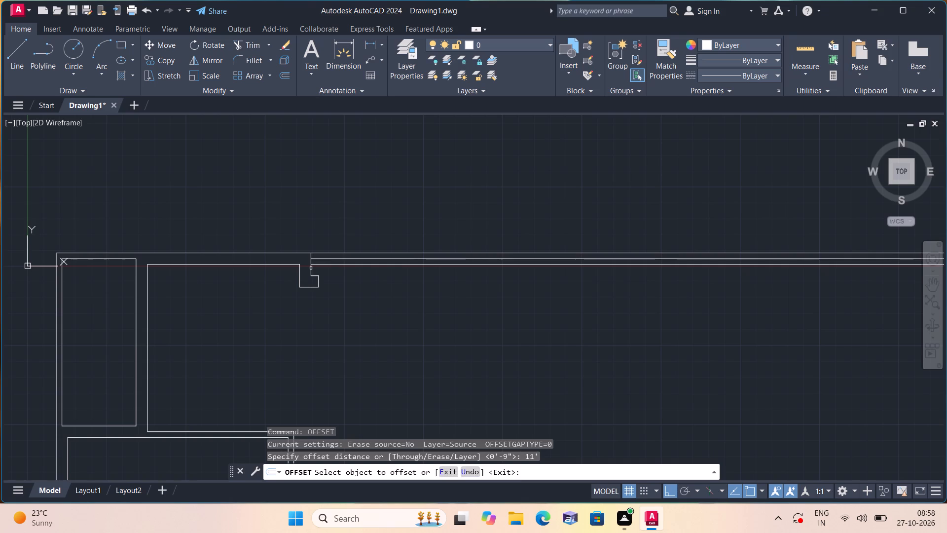
pyautogui.scroll(1, 311, 268)
pyautogui.scroll(-1, 311, 268)
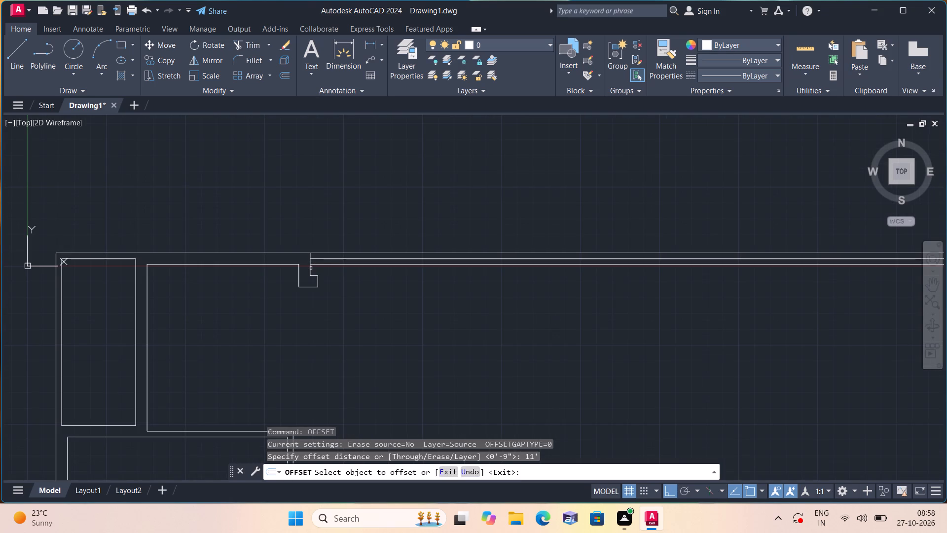
pyautogui.scroll(-1, 311, 268)
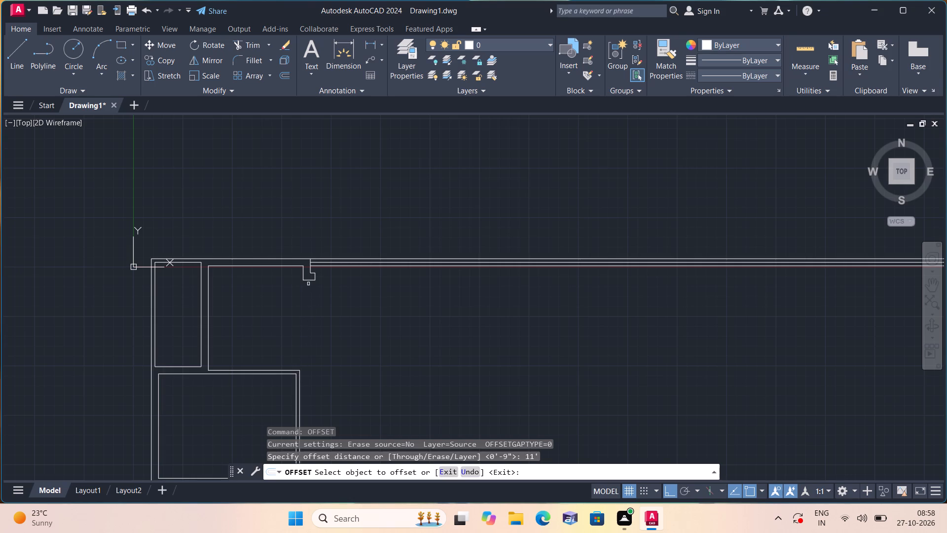
pyautogui.moveTo(326, 324); pyautogui.dragTo(324, 274, button='middle')
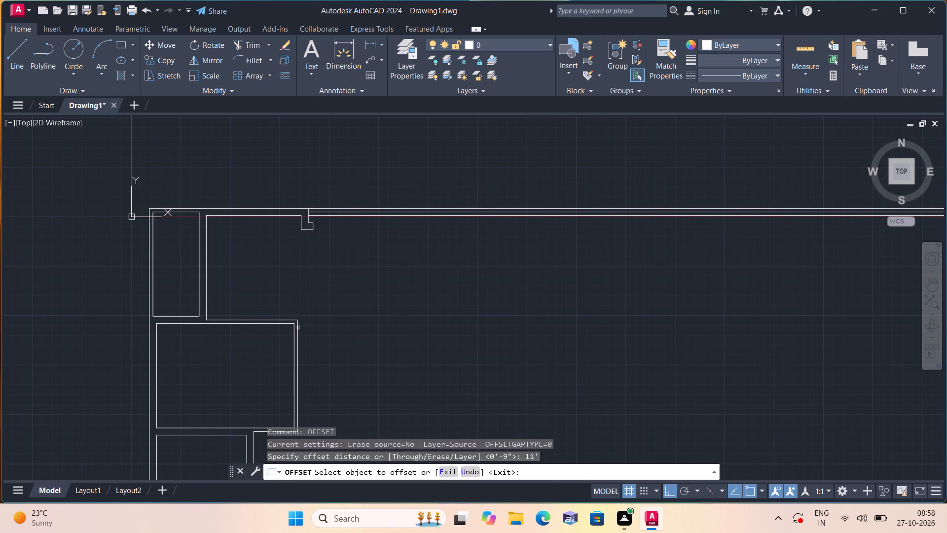
pyautogui.click(298, 328)
pyautogui.click(428, 307)
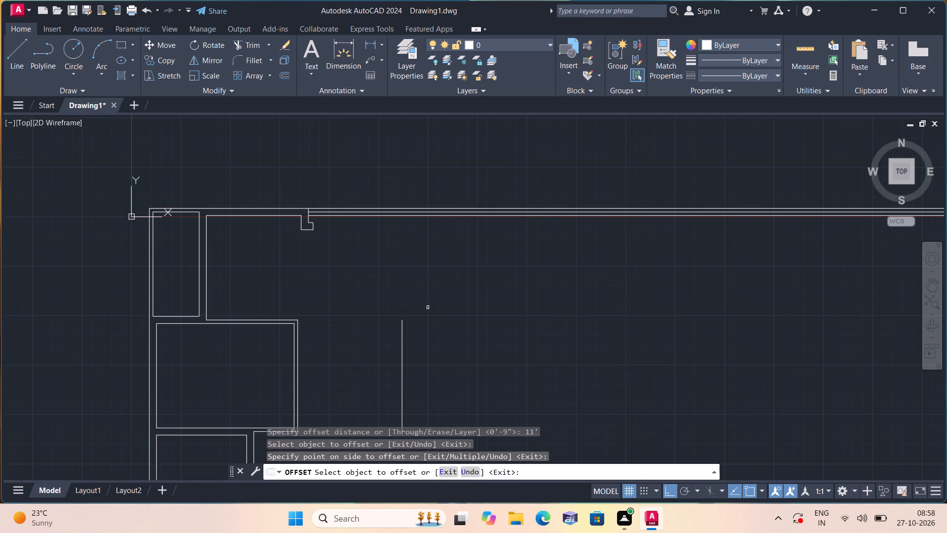
pyautogui.press('space')
# Offset the new vertical line 4.5" to the right to form a partition wall.
pyautogui.press('space')
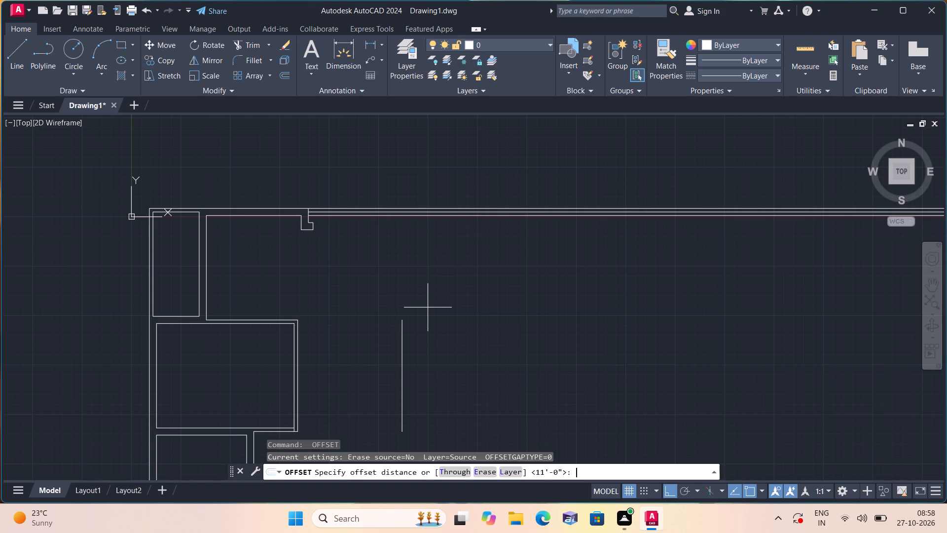
pyautogui.write('4.5"')
pyautogui.press('space')
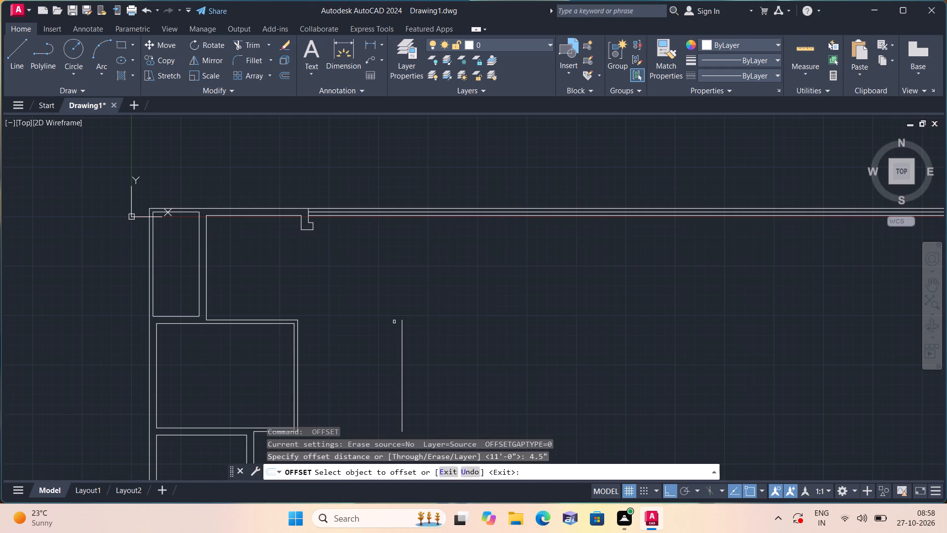
pyautogui.click(401, 329)
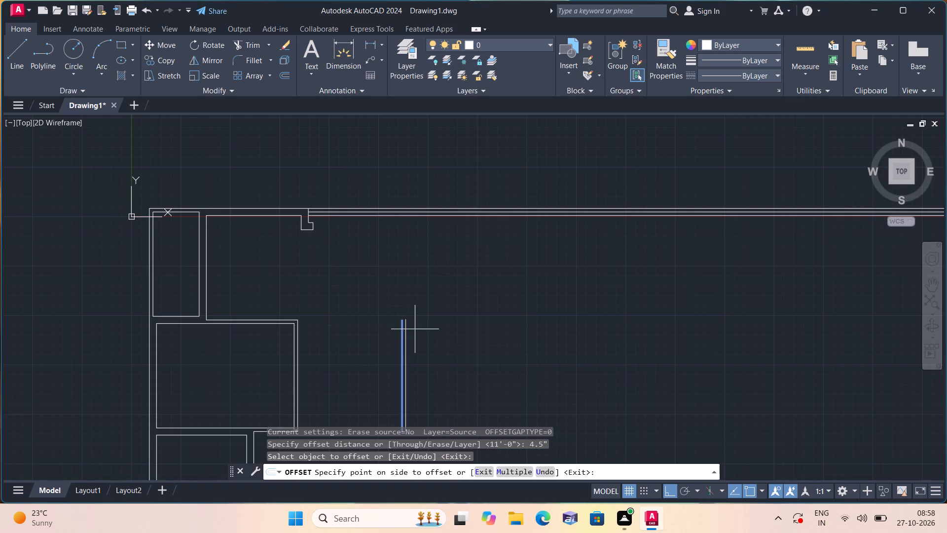
pyautogui.click(449, 339)
pyautogui.press('space')
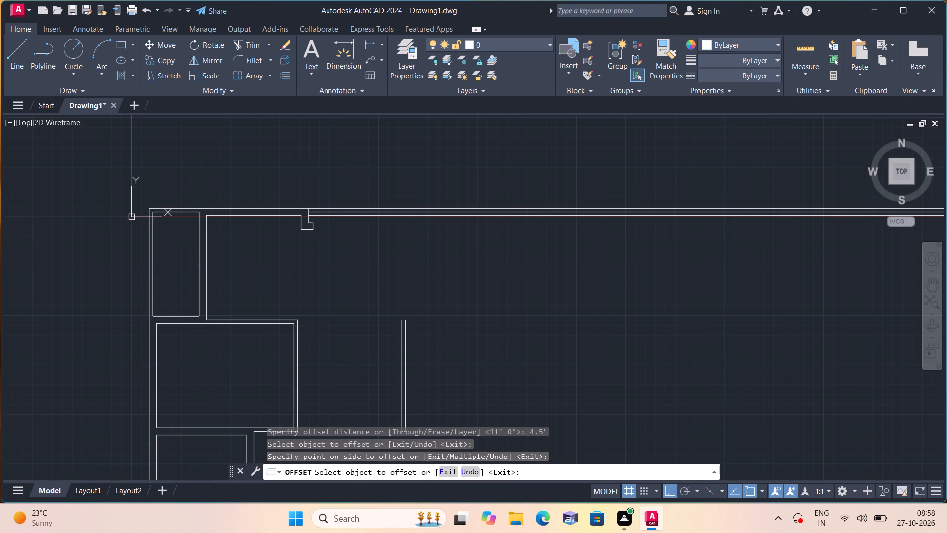
# Offset the right line of the new 4.5" vertical partition 16' to the right.
pyautogui.press('space')
pyautogui.write("16'")
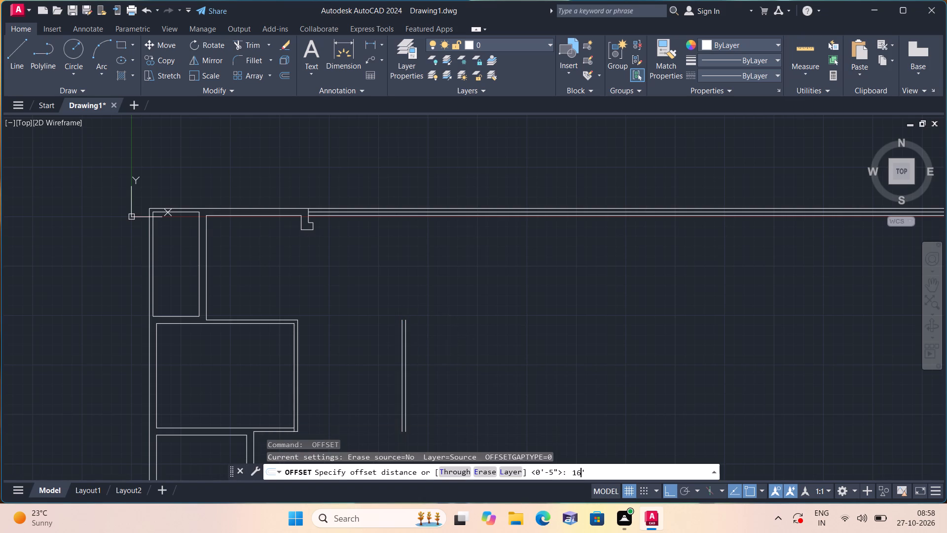
pyautogui.press('space')
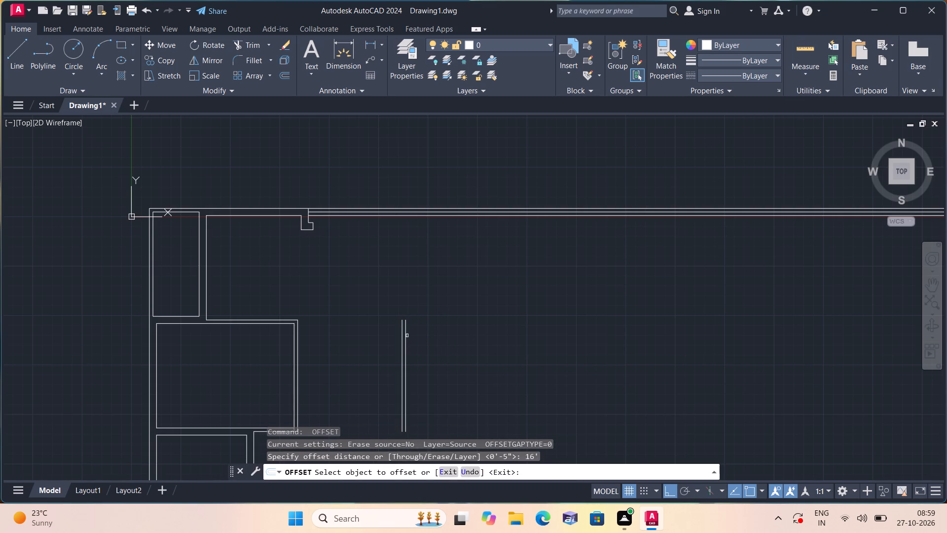
pyautogui.click(407, 336)
pyautogui.click(504, 341)
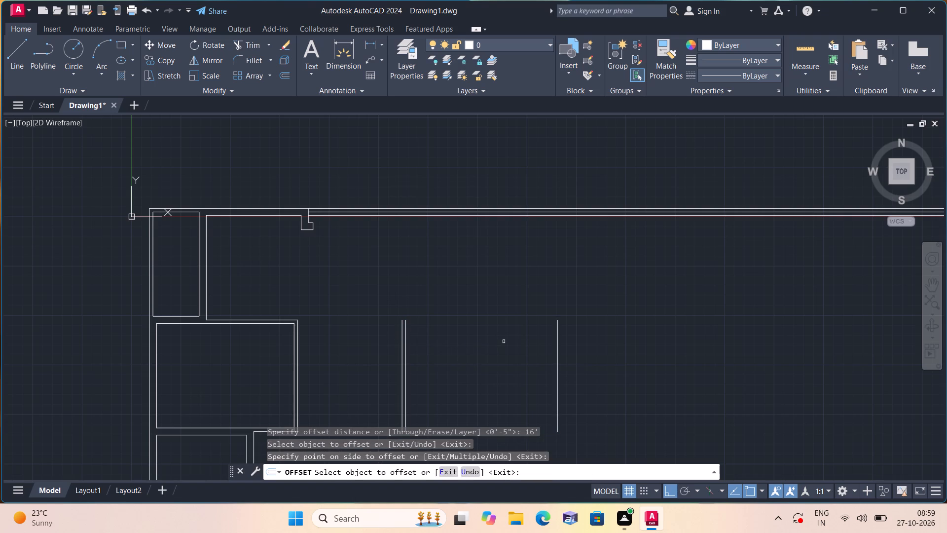
# Offset the rightmost vertical line 9" to the right to form the end wall.
pyautogui.press('space')
pyautogui.press('space')
pyautogui.write('9"')
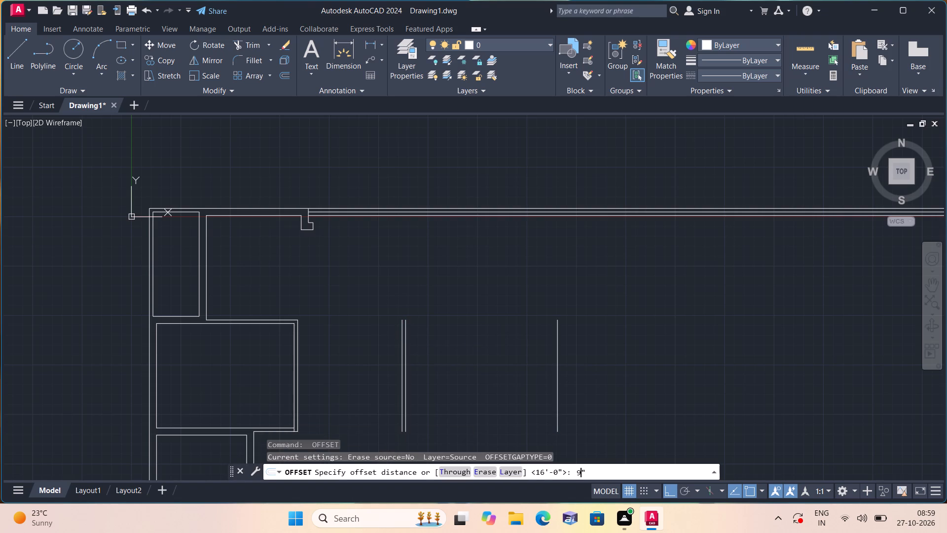
pyautogui.press('space')
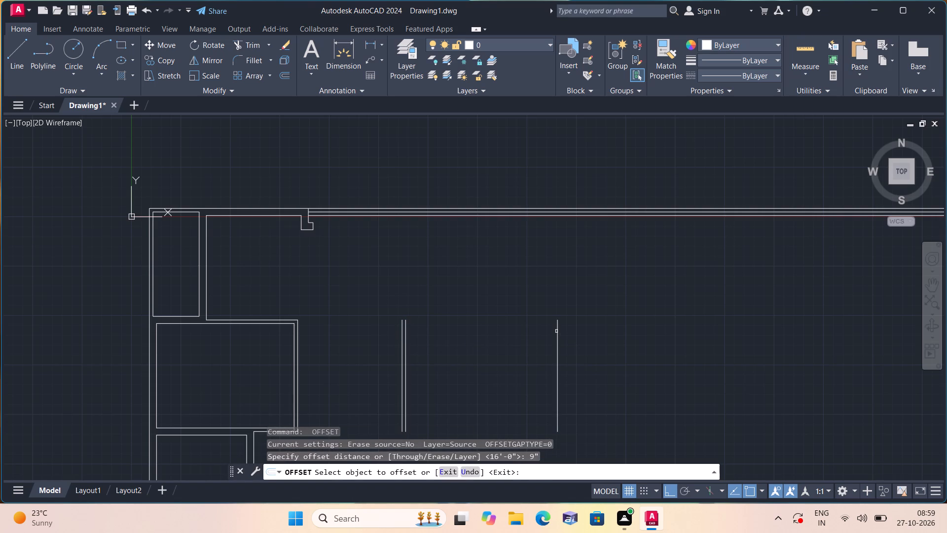
pyautogui.click(559, 331)
pyautogui.click(611, 331)
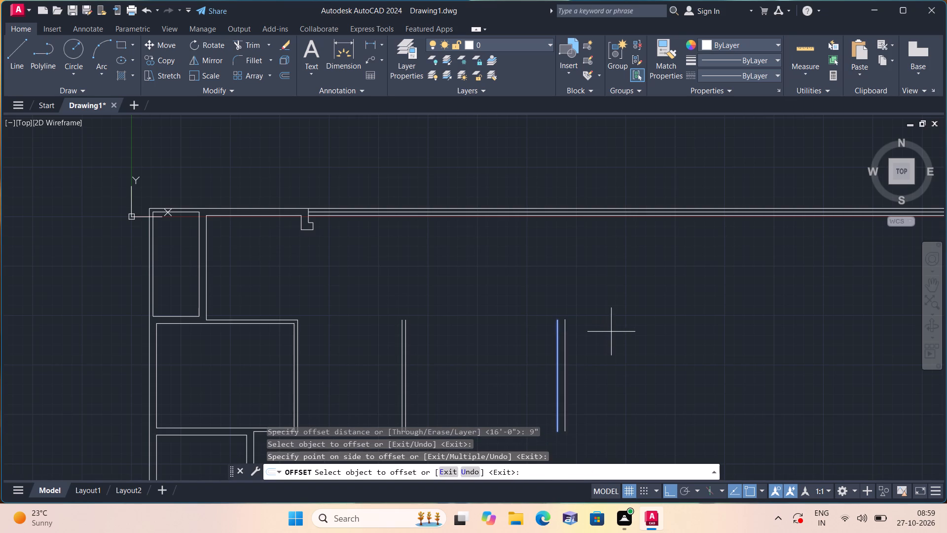
pyautogui.press('space')
# Extend both lines of the 4.5" partition and of the new 9" wall up to the top wall's outer line.
pyautogui.write('tr')
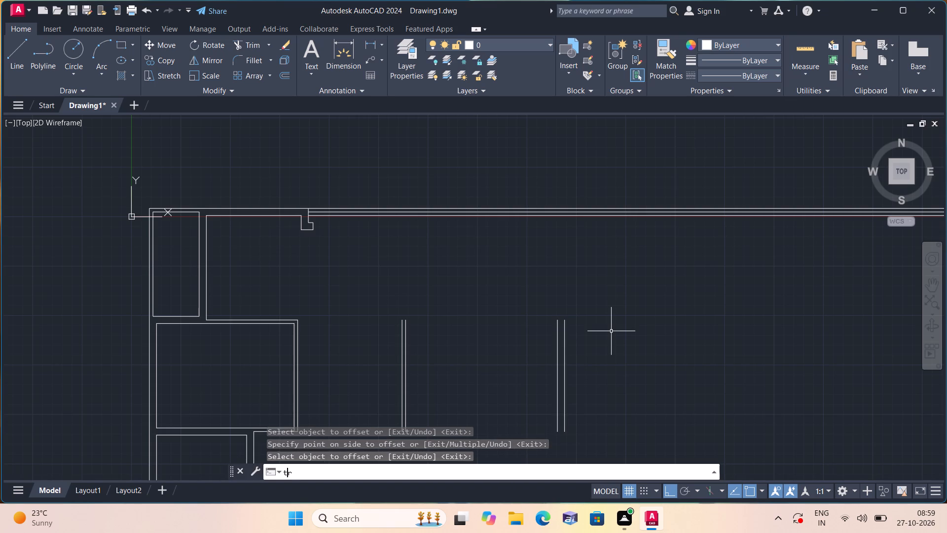
pyautogui.press('Escape')
pyautogui.write('exte')
pyautogui.press('space')
pyautogui.moveTo(611, 331); pyautogui.dragTo(560, 334)
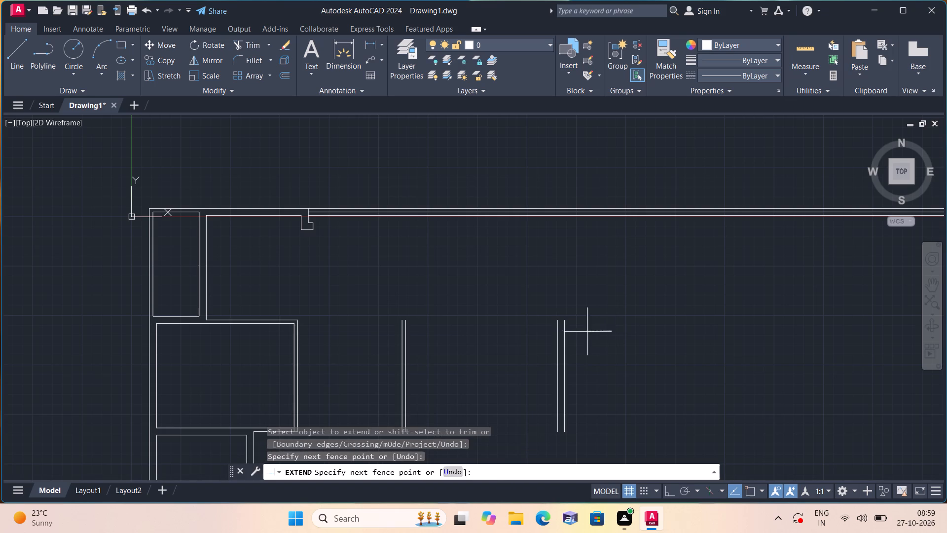
pyautogui.moveTo(560, 334); pyautogui.dragTo(534, 337)
pyautogui.moveTo(501, 349); pyautogui.dragTo(469, 349)
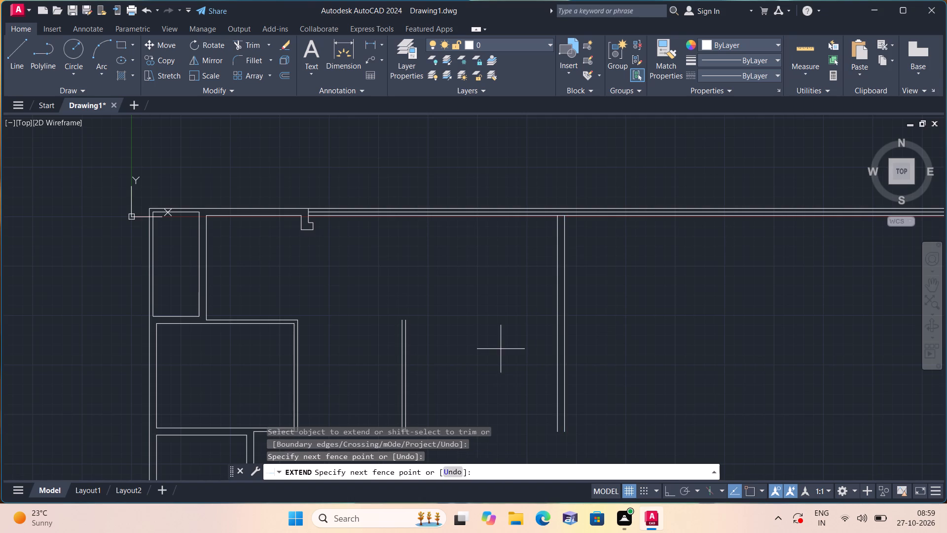
pyautogui.moveTo(469, 349); pyautogui.dragTo(372, 353)
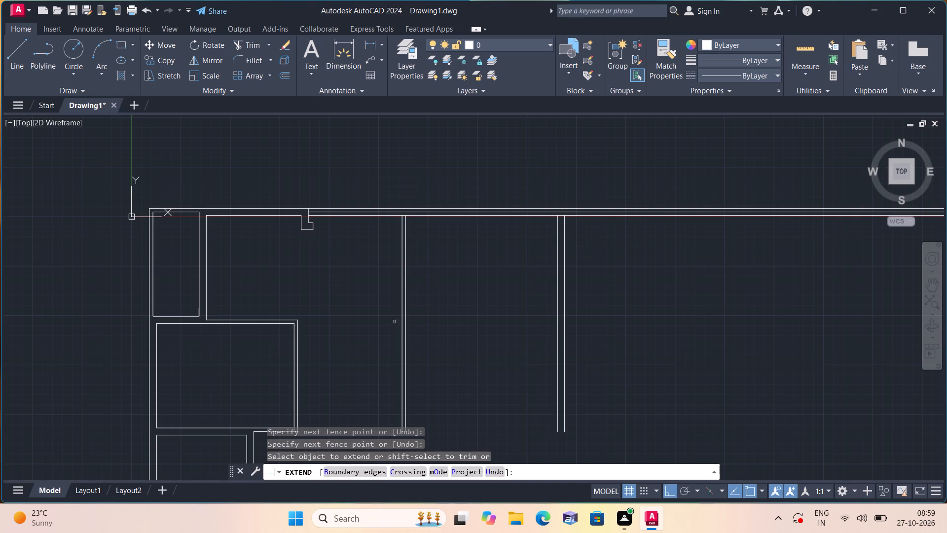
pyautogui.moveTo(395, 318); pyautogui.dragTo(395, 385, button='middle')
pyautogui.scroll(1, 395, 385)
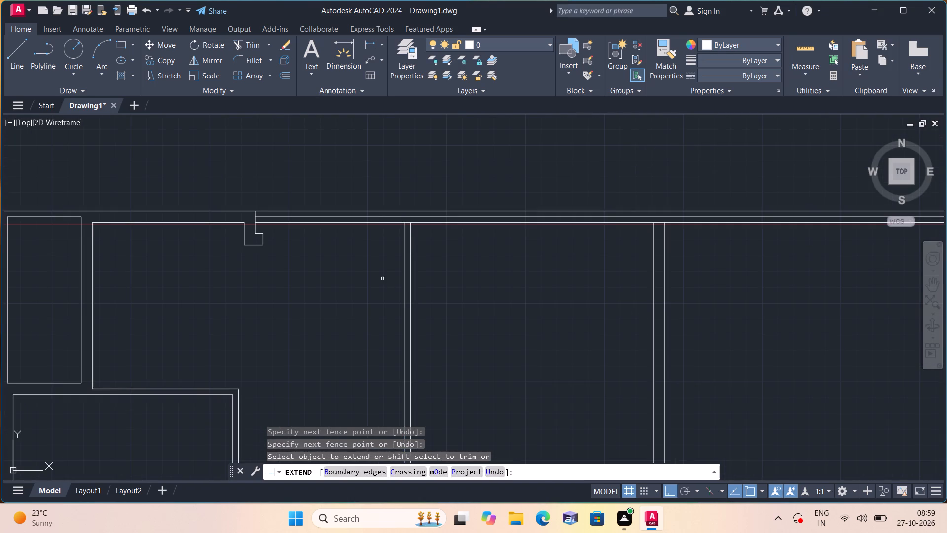
pyautogui.moveTo(373, 263); pyautogui.dragTo(735, 231)
pyautogui.moveTo(735, 232); pyautogui.dragTo(569, 261)
pyautogui.moveTo(569, 261); pyautogui.dragTo(356, 268)
pyautogui.press('space')
# Trim the top wall's lines where they run past the outer line of the new 9" right wall.
pyautogui.write('tri')
pyautogui.press('space')
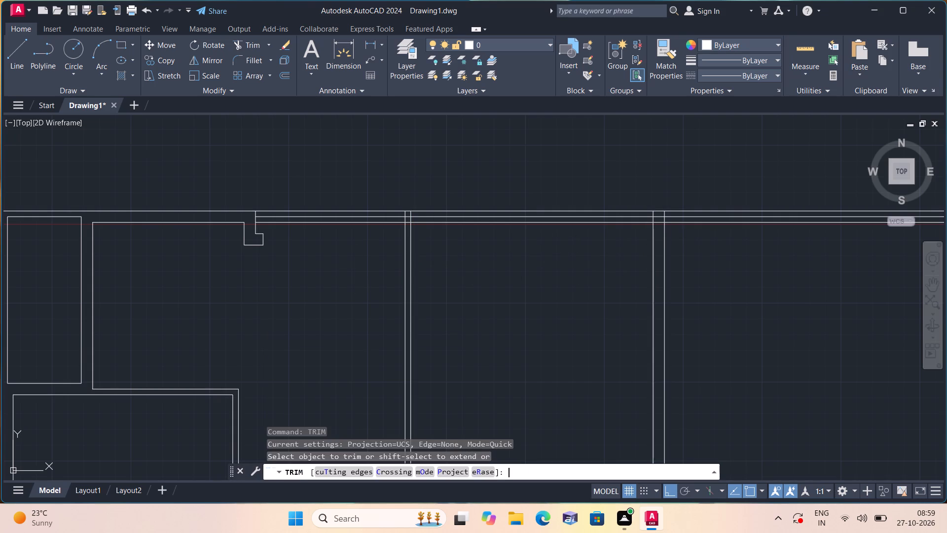
pyautogui.scroll(-1, 359, 255)
pyautogui.moveTo(600, 196); pyautogui.dragTo(647, 287)
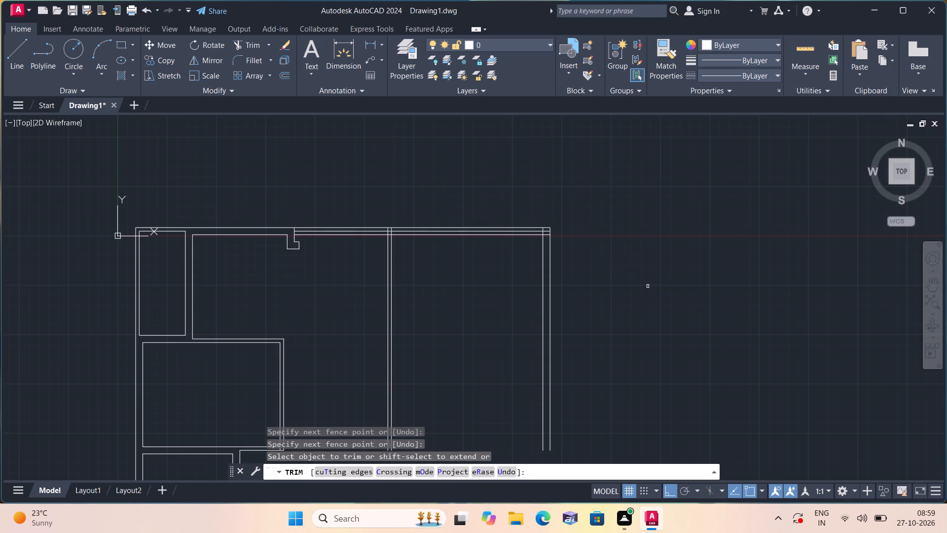
# Trim away the three top wall lines between the stepped wall end and the 4.5" partition.
pyautogui.scroll(2, 323, 231)
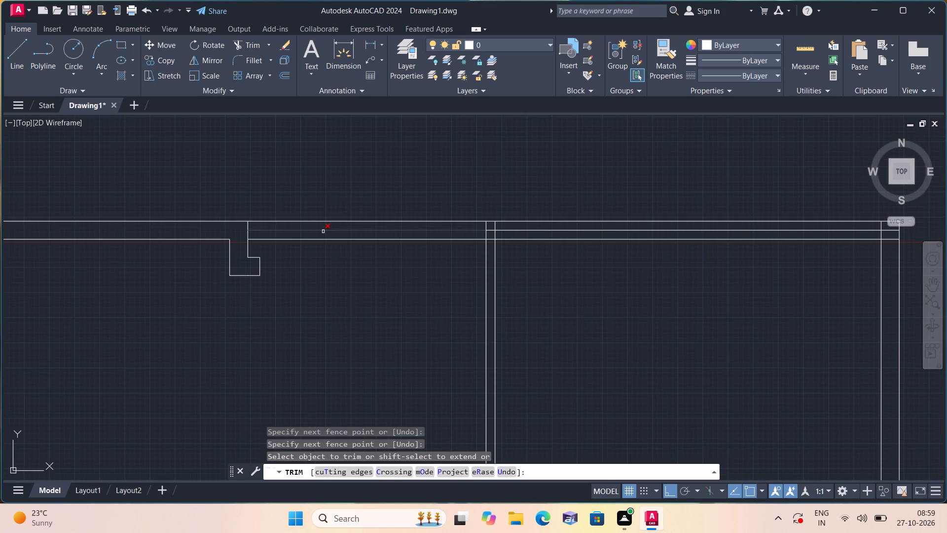
pyautogui.moveTo(330, 199); pyautogui.dragTo(330, 201)
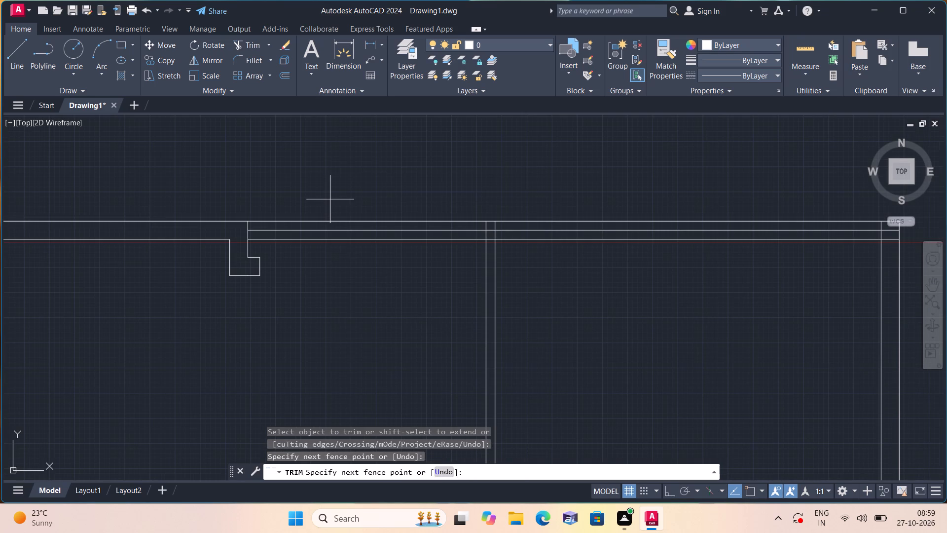
pyautogui.moveTo(330, 201); pyautogui.dragTo(337, 238)
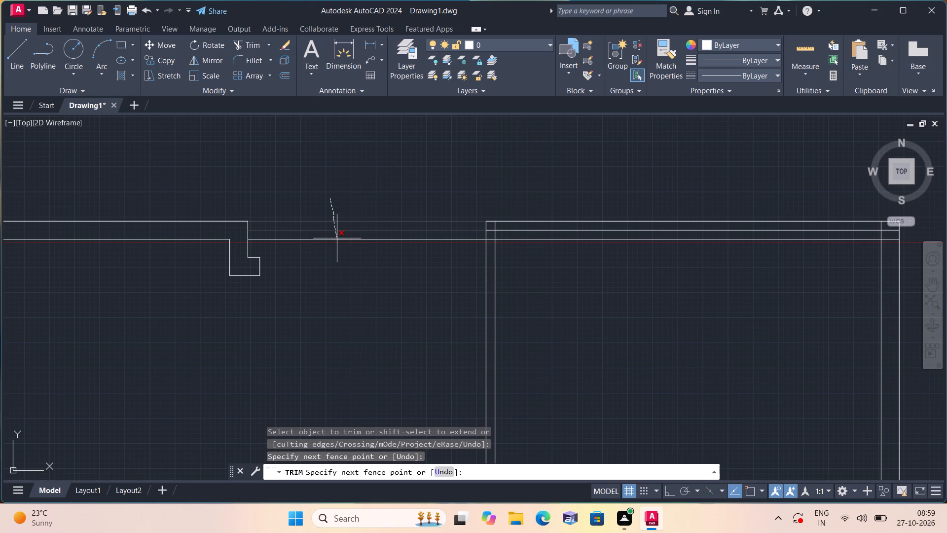
pyautogui.moveTo(337, 238); pyautogui.dragTo(340, 249)
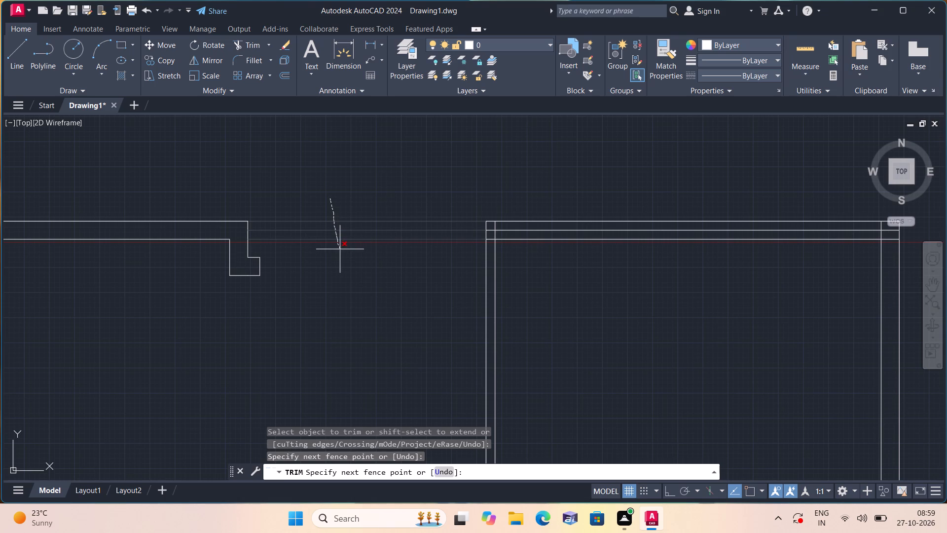
# Trim the overlapping segments at the partition's top corner and the middle line of the 16' room's top wall.
pyautogui.scroll(-1, 340, 250)
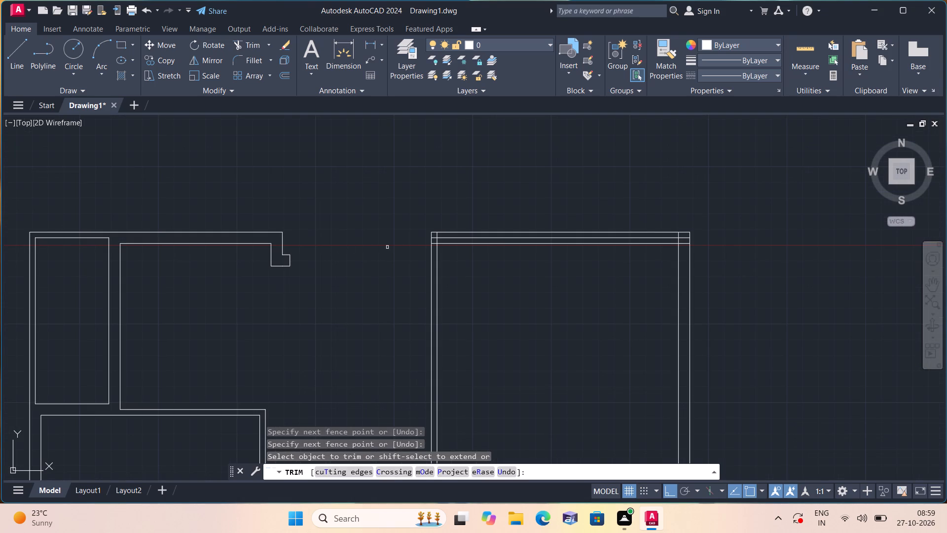
pyautogui.scroll(1, 436, 242)
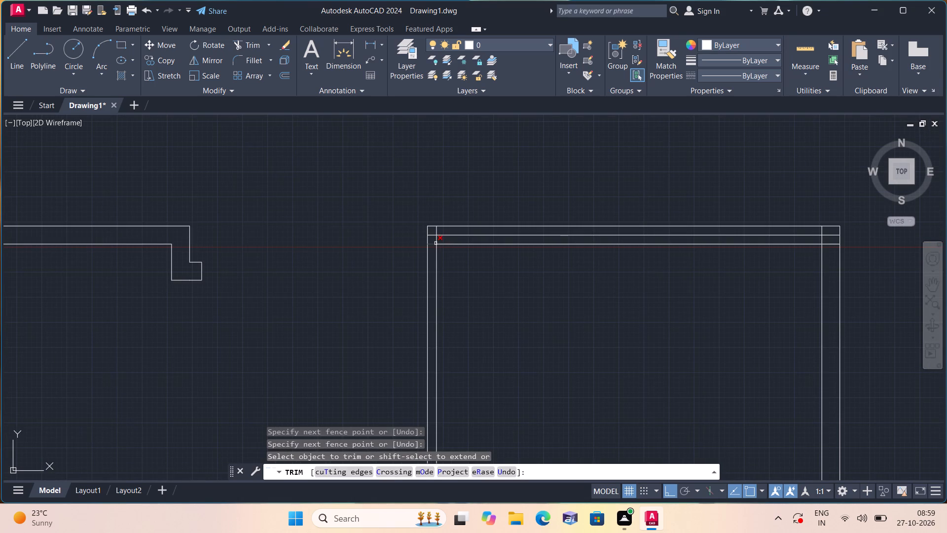
pyautogui.scroll(1, 436, 248)
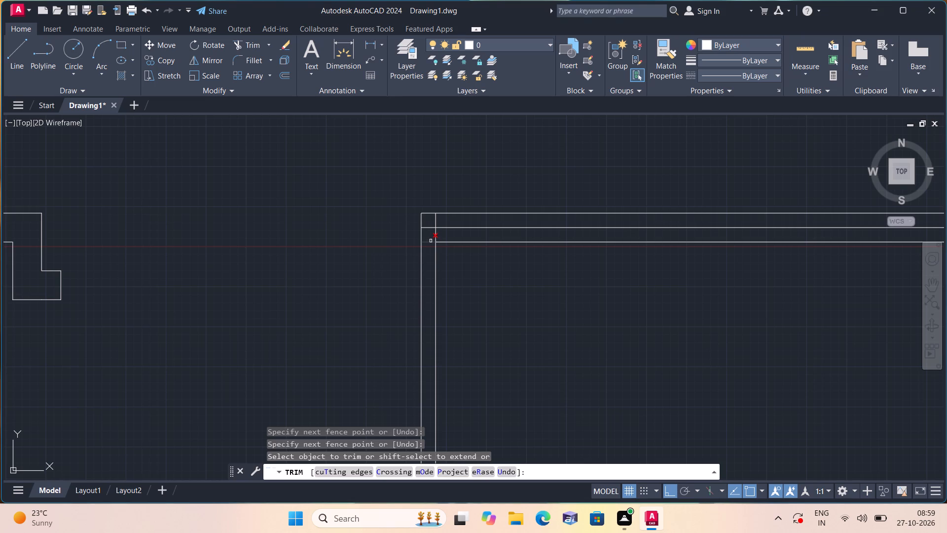
pyautogui.click(431, 240)
pyautogui.click(429, 233)
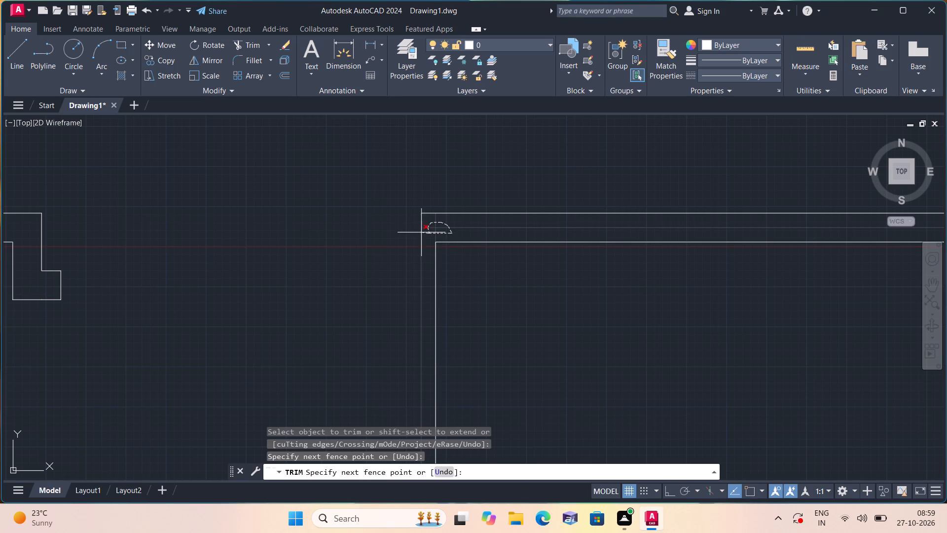
# Trim the crossing line ends where the 16' room's top wall meets the 9" right wall.
pyautogui.scroll(-2, 432, 232)
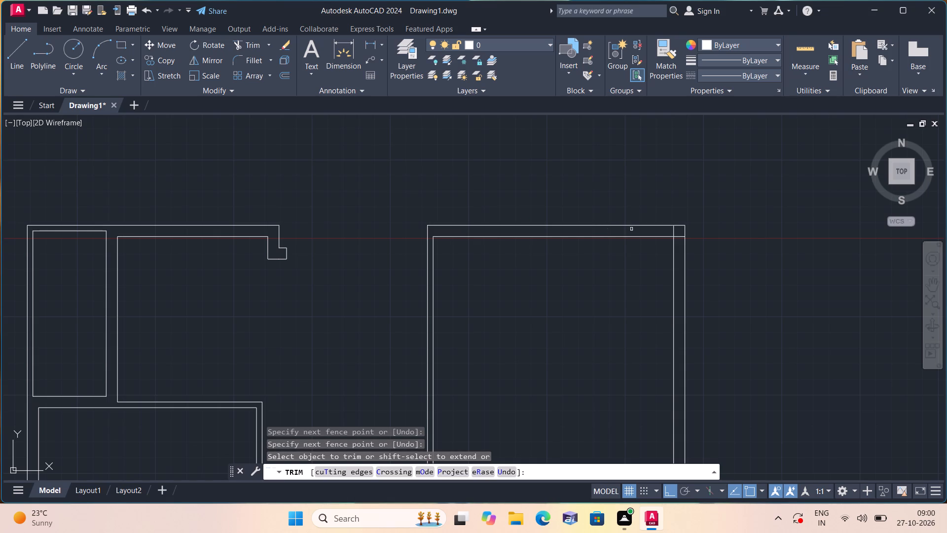
pyautogui.scroll(3, 655, 228)
pyautogui.click(682, 231)
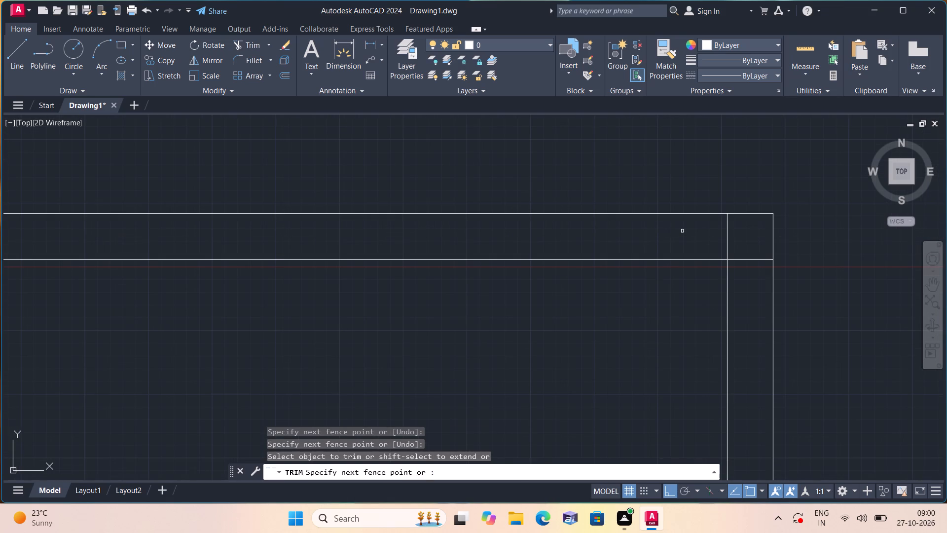
pyautogui.click(748, 262)
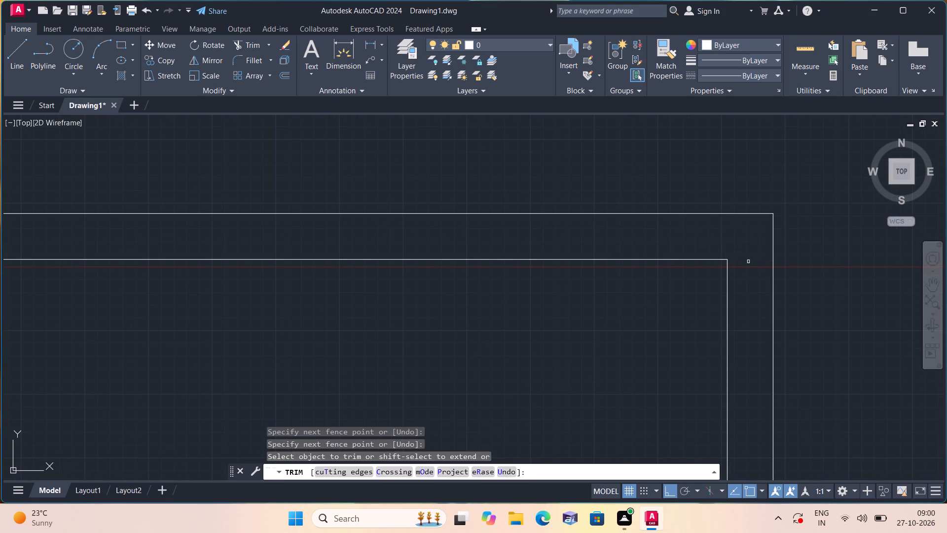
pyautogui.scroll(-2, 742, 244)
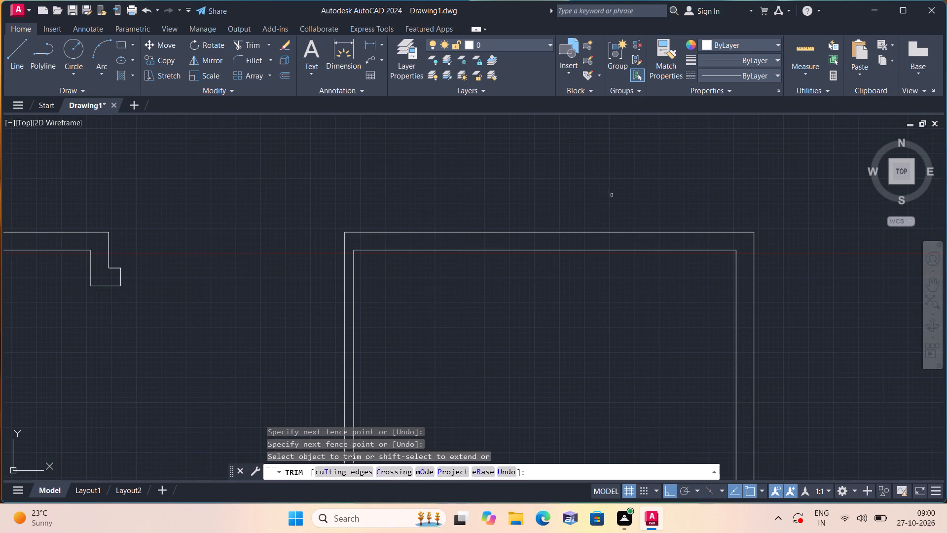
pyautogui.press('Escape')
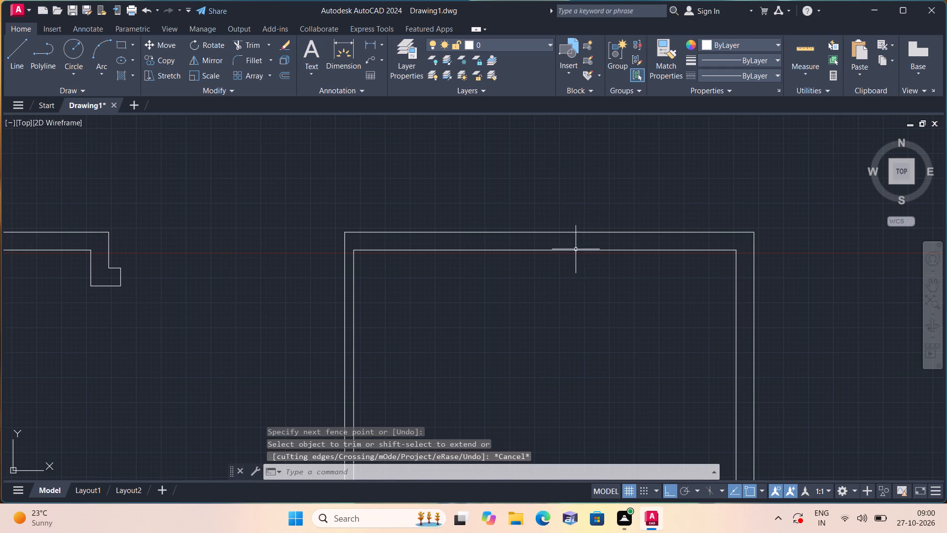
# Draw two horizontal wall lines from the stepped wall end's upper and lower right corners to the 4.5" partition's left line.
pyautogui.moveTo(582, 290); pyautogui.dragTo(533, 247, button='middle')
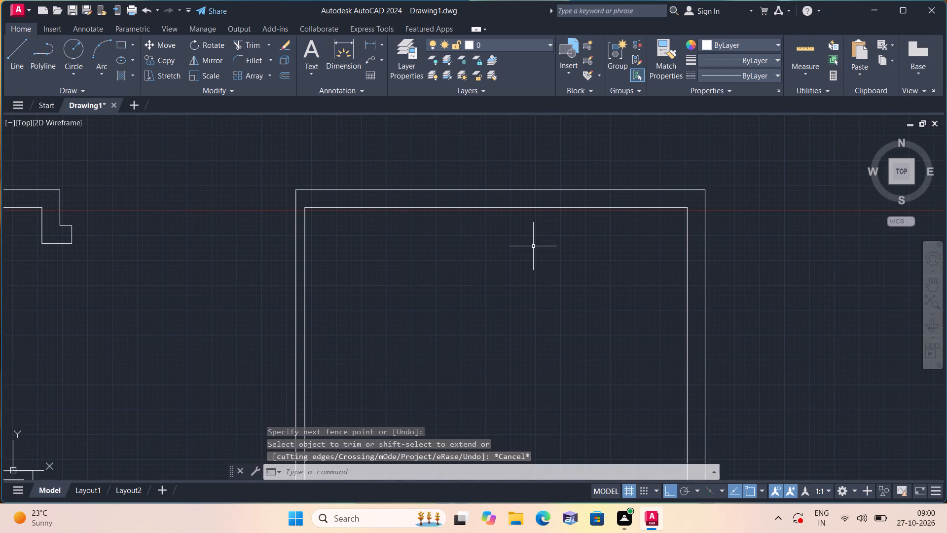
pyautogui.press('l')
pyautogui.press('space')
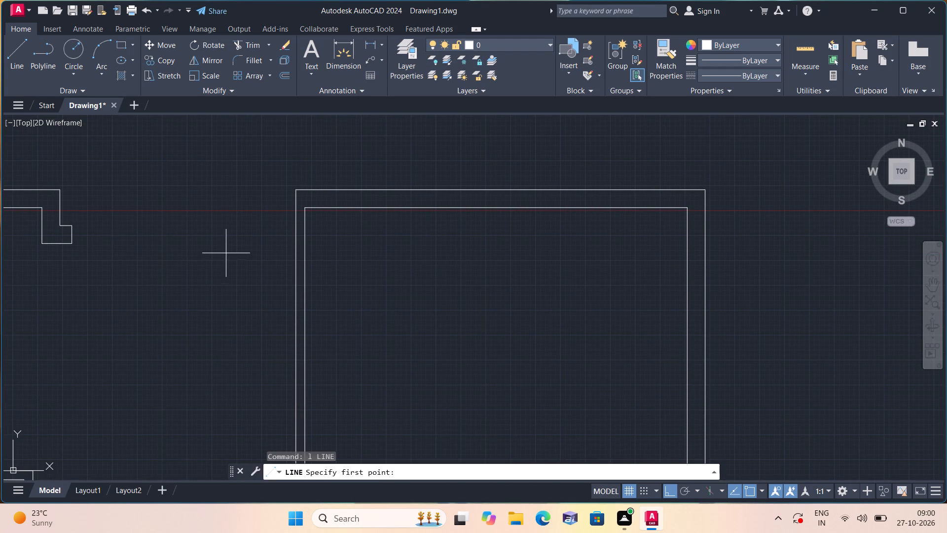
pyautogui.click(72, 228)
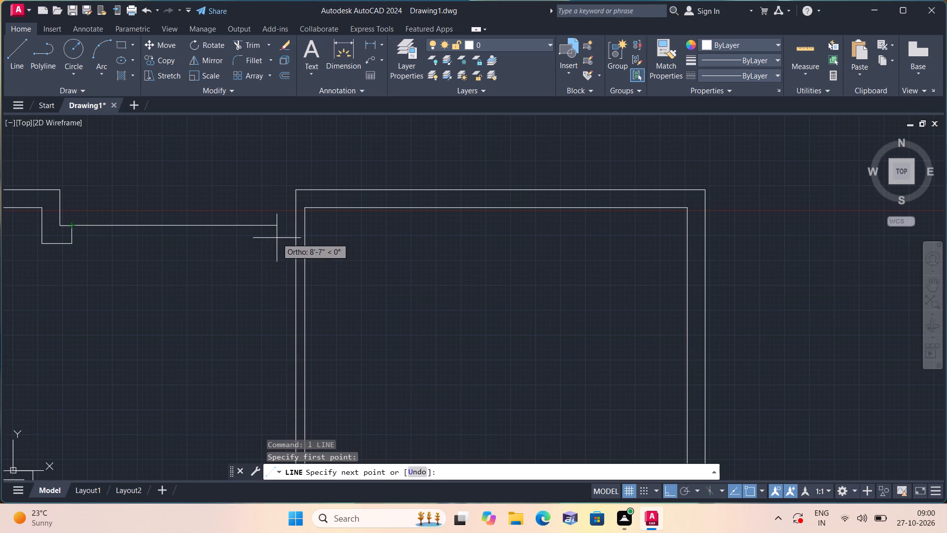
pyautogui.click(295, 228)
pyautogui.press('space')
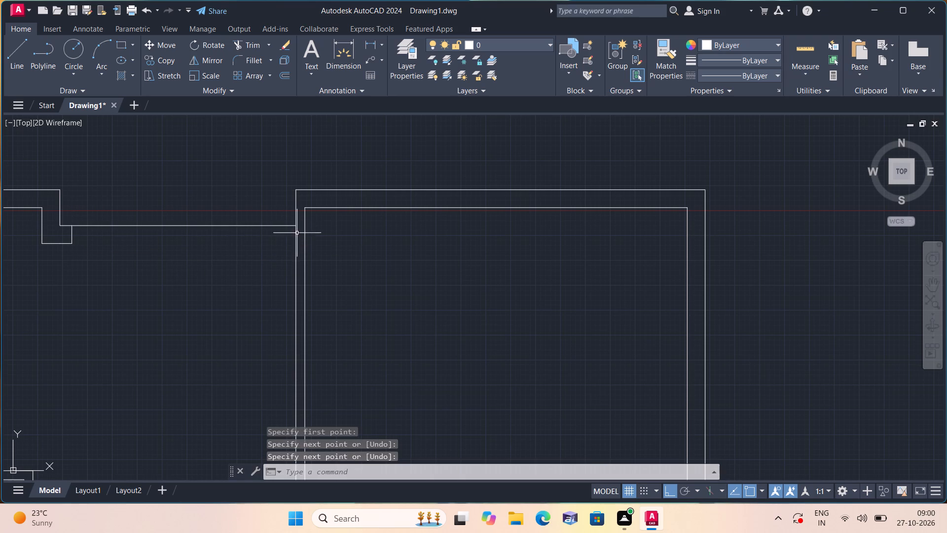
pyautogui.press('space')
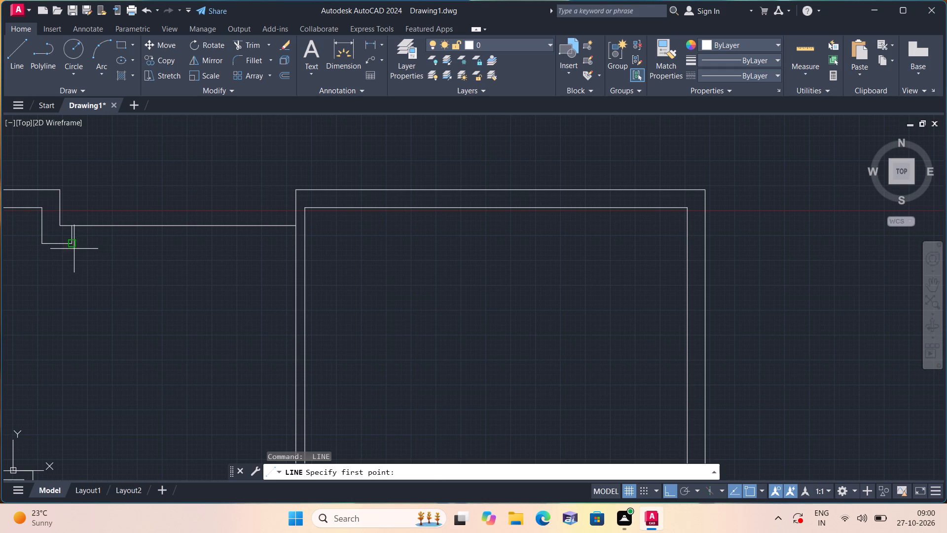
pyautogui.click(73, 245)
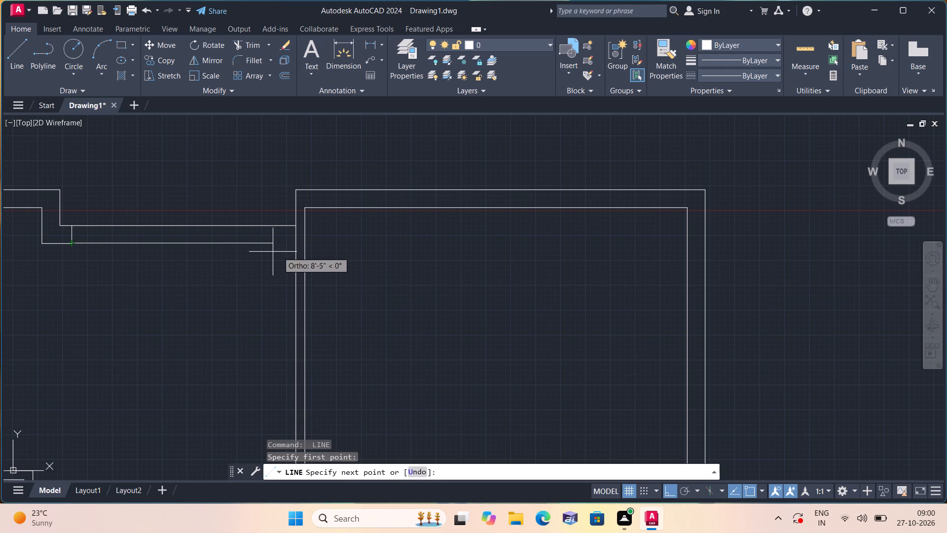
pyautogui.click(292, 244)
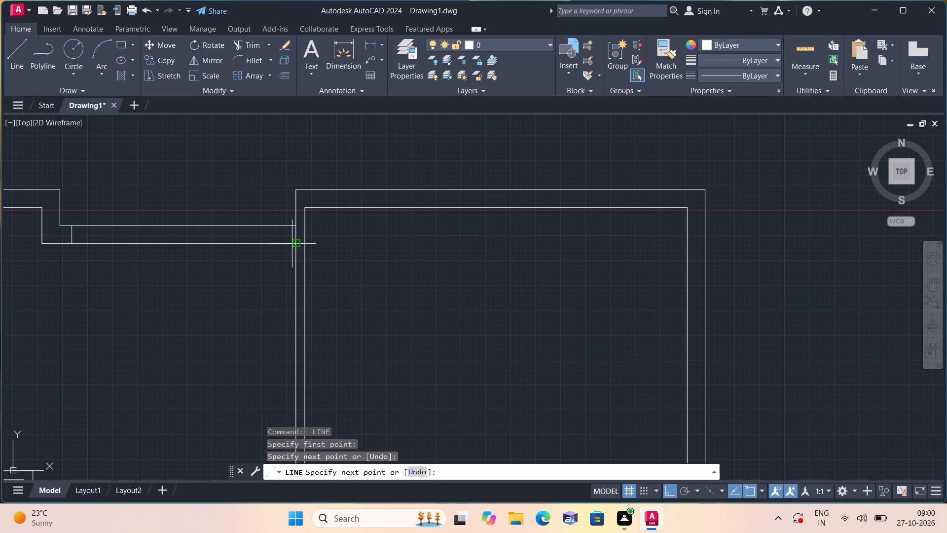
pyautogui.press('space')
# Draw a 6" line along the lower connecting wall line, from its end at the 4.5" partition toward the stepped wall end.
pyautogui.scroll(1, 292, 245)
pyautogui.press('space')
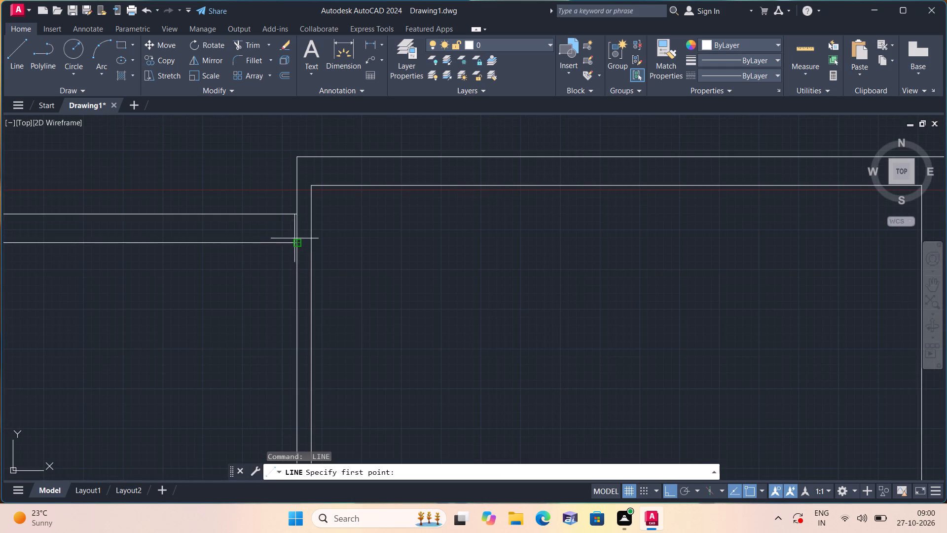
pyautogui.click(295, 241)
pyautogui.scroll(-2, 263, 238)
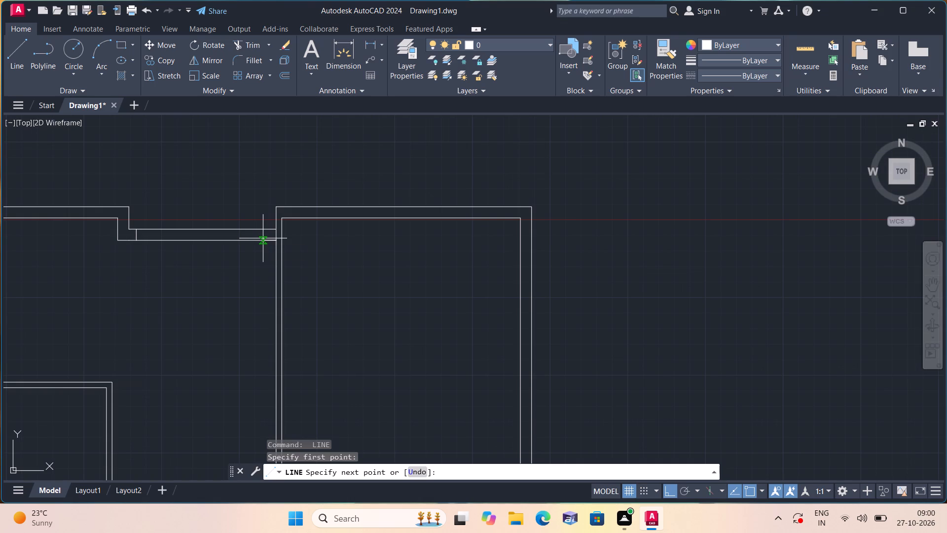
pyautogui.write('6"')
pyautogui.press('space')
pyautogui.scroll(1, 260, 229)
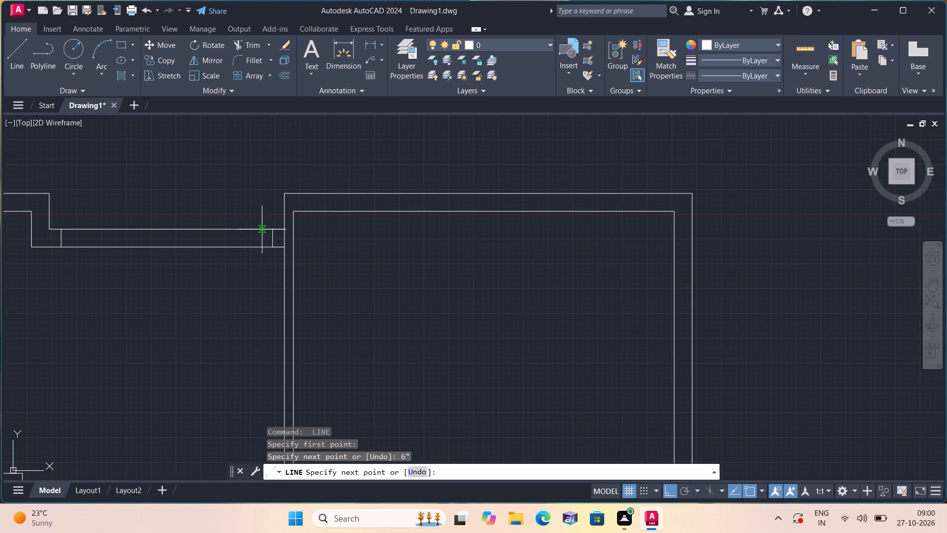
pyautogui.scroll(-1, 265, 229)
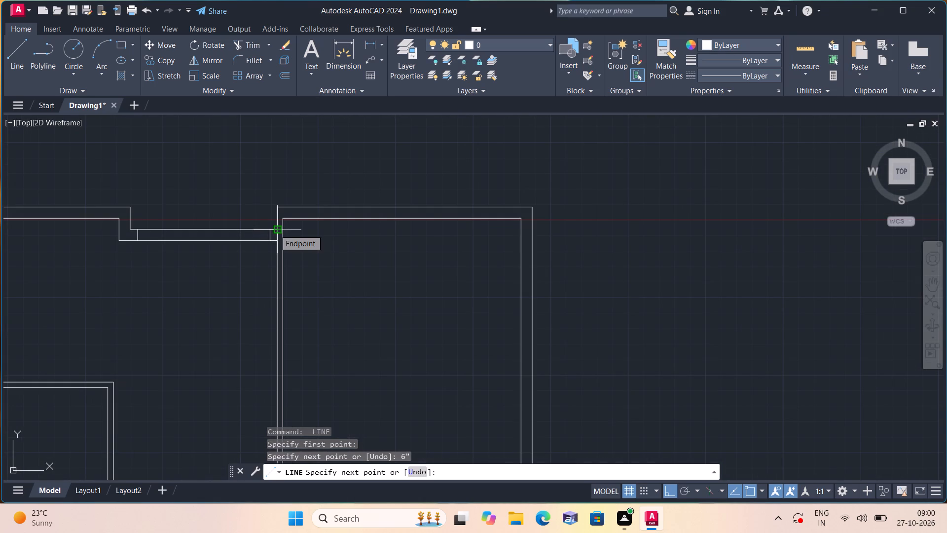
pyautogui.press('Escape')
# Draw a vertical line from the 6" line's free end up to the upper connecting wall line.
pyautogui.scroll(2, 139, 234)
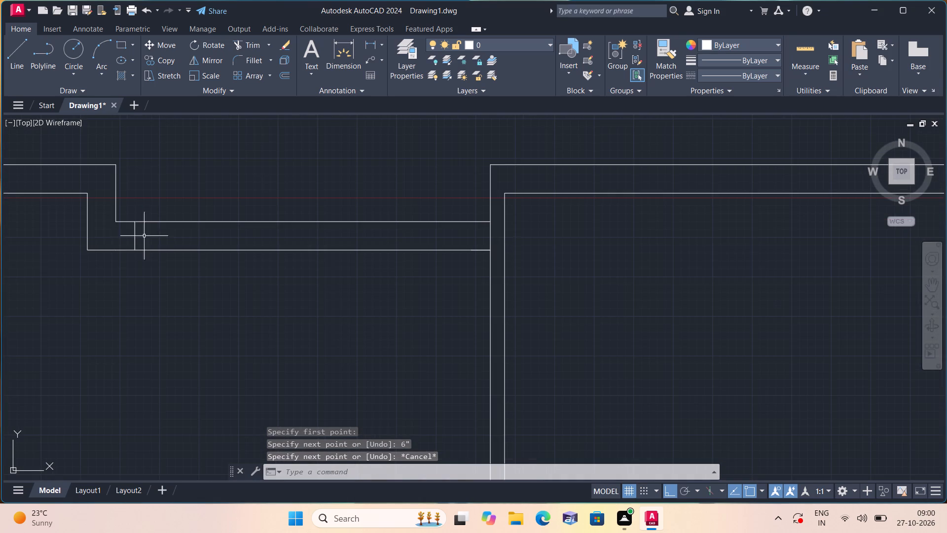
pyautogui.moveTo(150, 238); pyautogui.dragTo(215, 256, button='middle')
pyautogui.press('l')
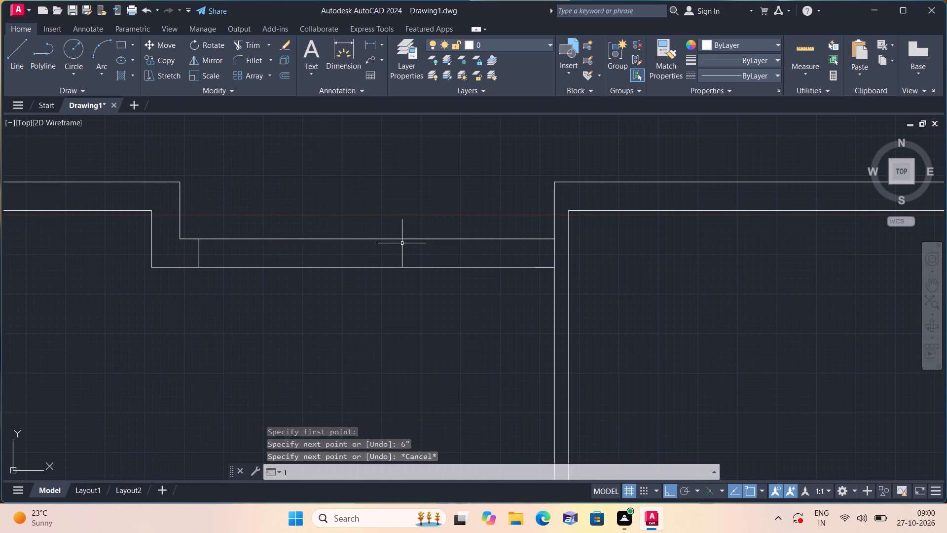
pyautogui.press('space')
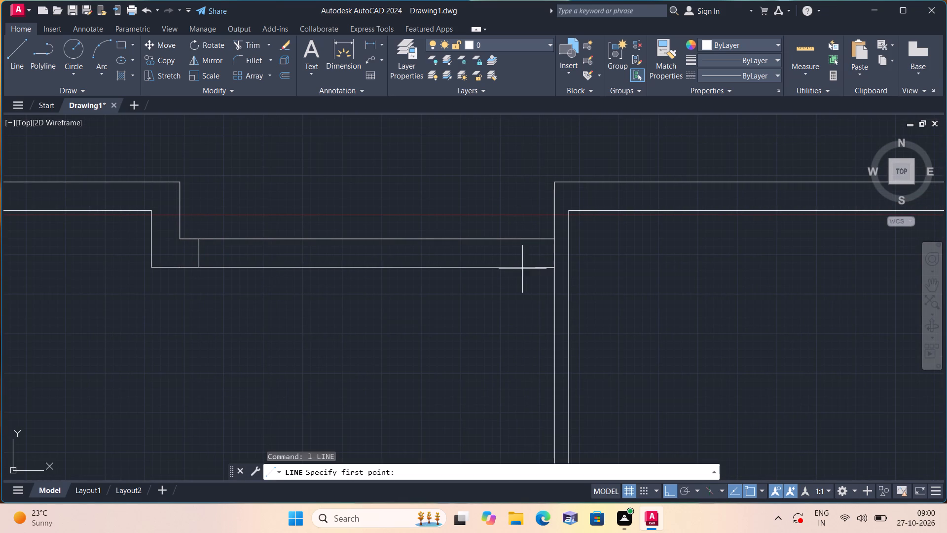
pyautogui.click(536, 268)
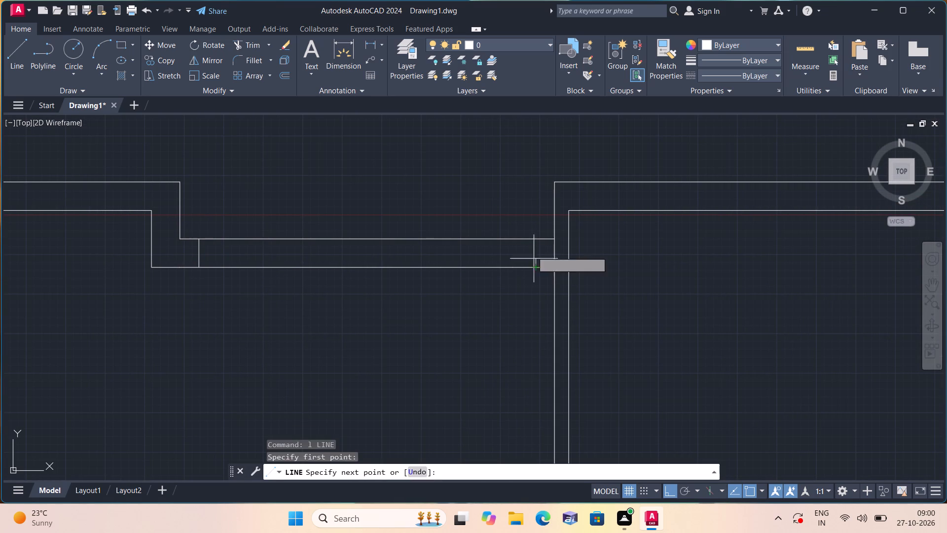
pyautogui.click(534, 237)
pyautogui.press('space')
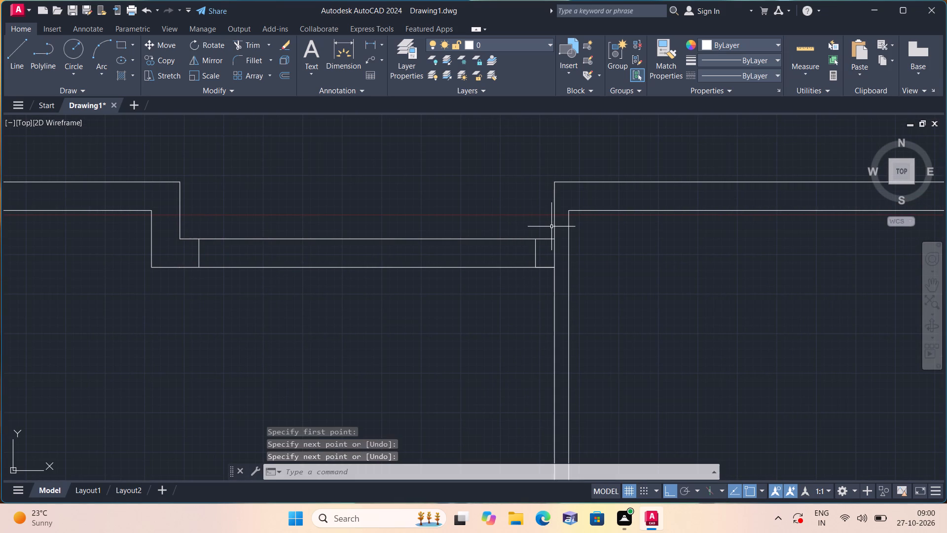
# Trim both horizontal wall lines between the two vertical end lines, and the partition's left line inside the 6" stub.
pyautogui.write('trim')
pyautogui.press('space')
pyautogui.moveTo(495, 194); pyautogui.dragTo(473, 245)
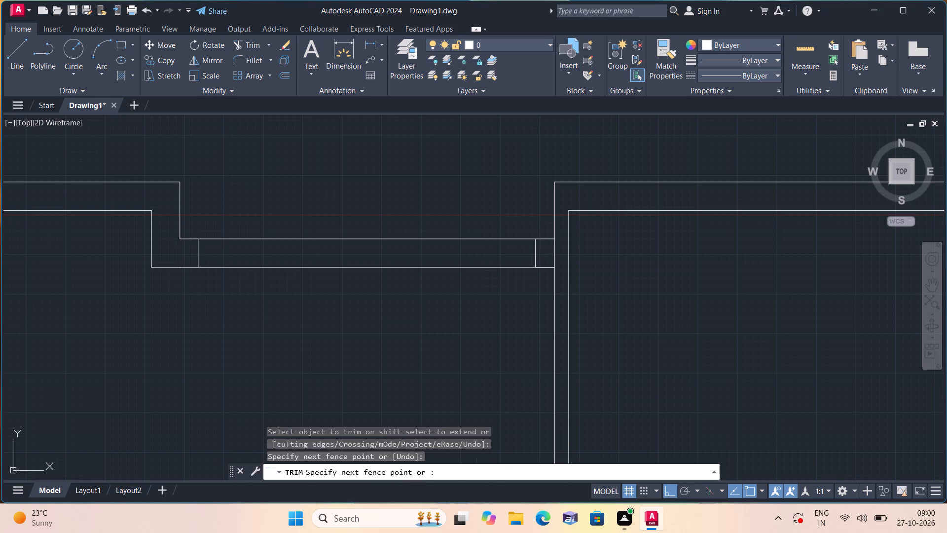
pyautogui.moveTo(473, 245); pyautogui.dragTo(473, 301)
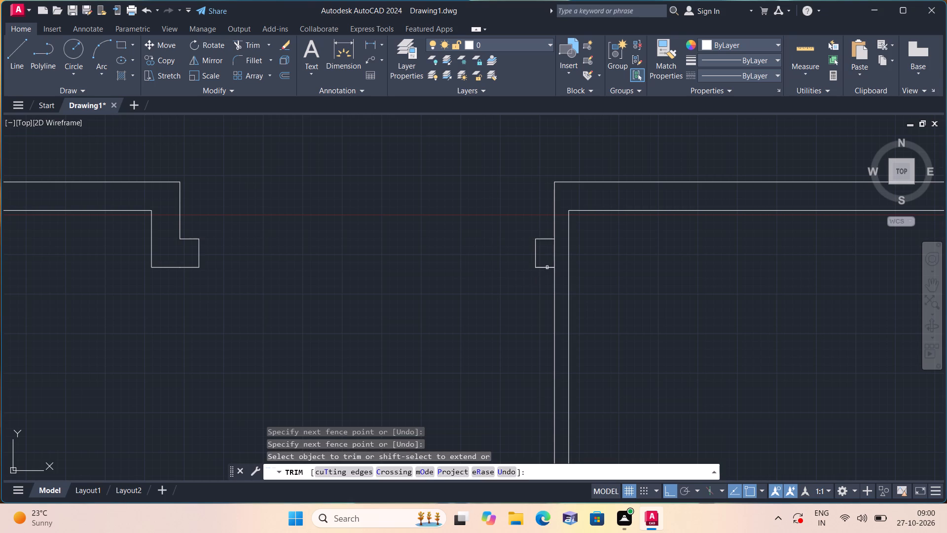
pyautogui.moveTo(550, 254); pyautogui.dragTo(558, 255)
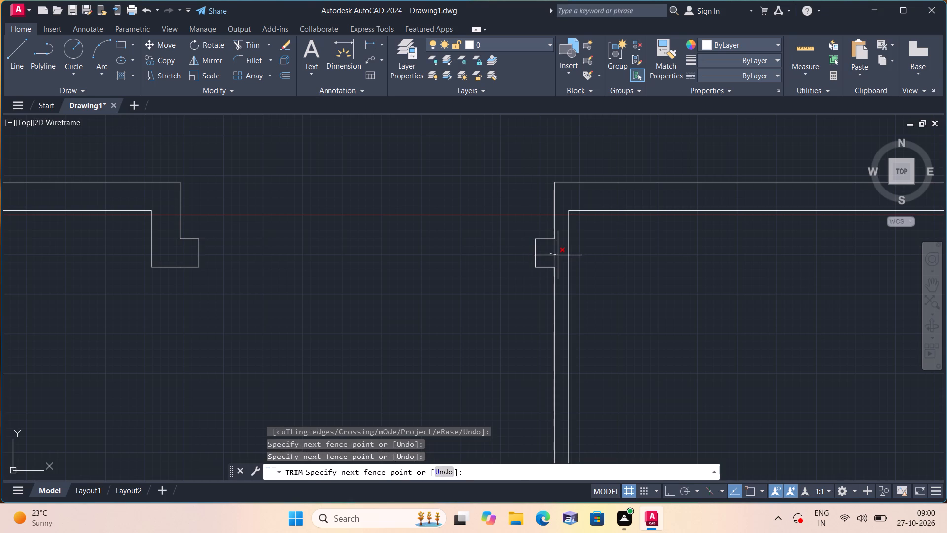
pyautogui.scroll(1, 553, 270)
pyautogui.click(562, 253)
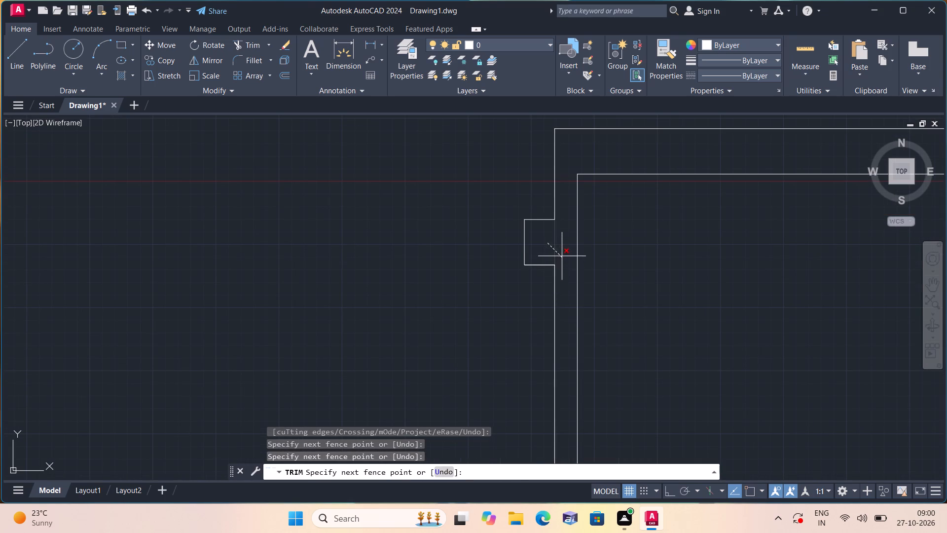
# Trim away the 6" stub's vertical line and its two short horizontal lines beside the partition.
pyautogui.moveTo(551, 263); pyautogui.dragTo(523, 215)
pyautogui.moveTo(541, 215); pyautogui.dragTo(536, 236)
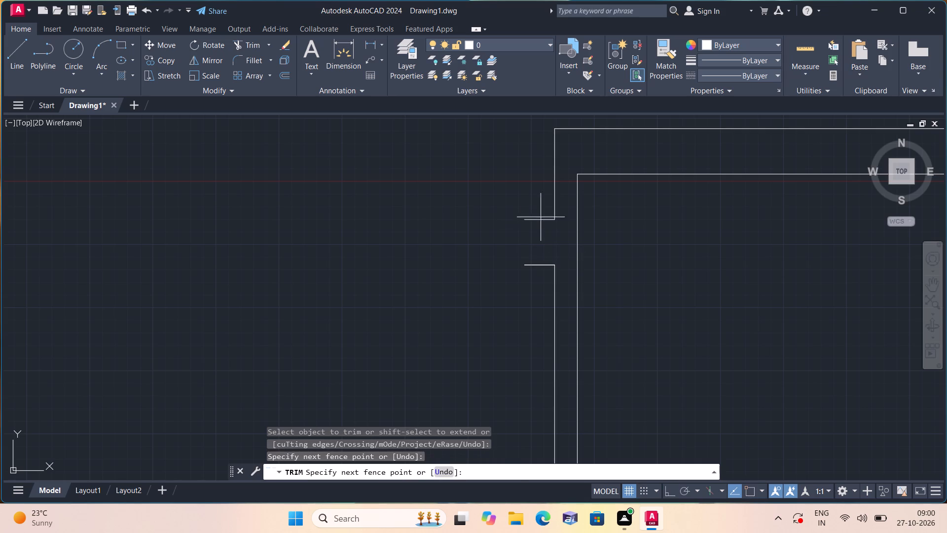
pyautogui.moveTo(536, 236); pyautogui.dragTo(530, 288)
pyautogui.press('space')
# Offset the short upper segment of the partition's left line 9" toward the stepped wall end.
pyautogui.scroll(-3, 525, 283)
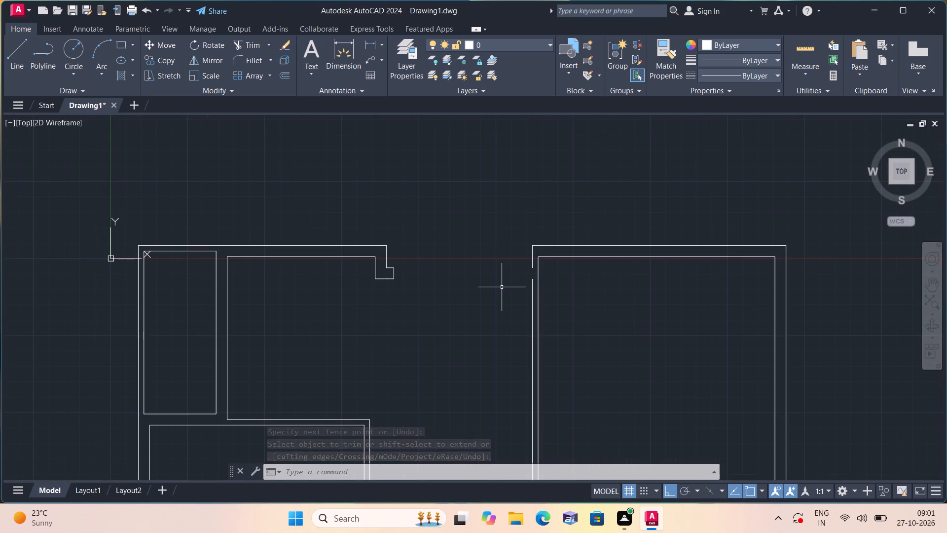
pyautogui.write('off')
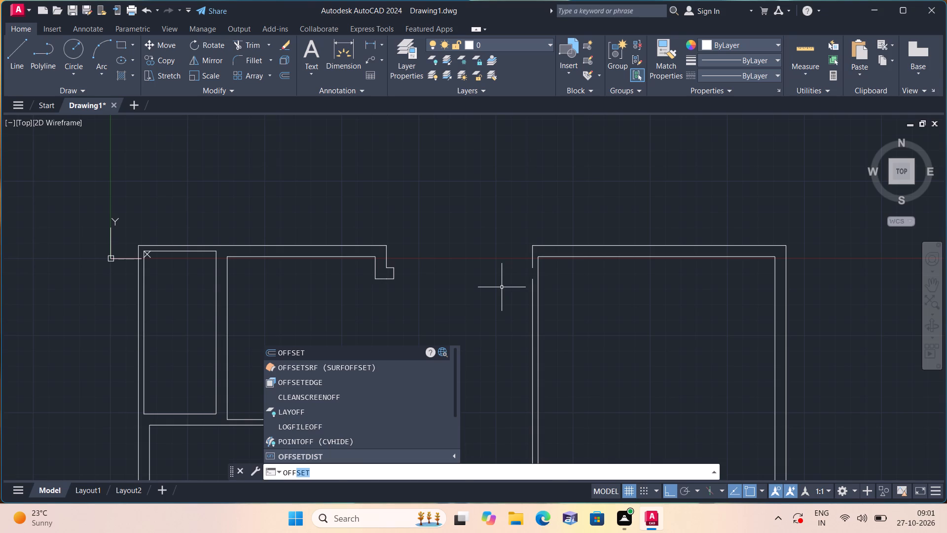
pyautogui.press('space')
pyautogui.write('9"')
pyautogui.press('space')
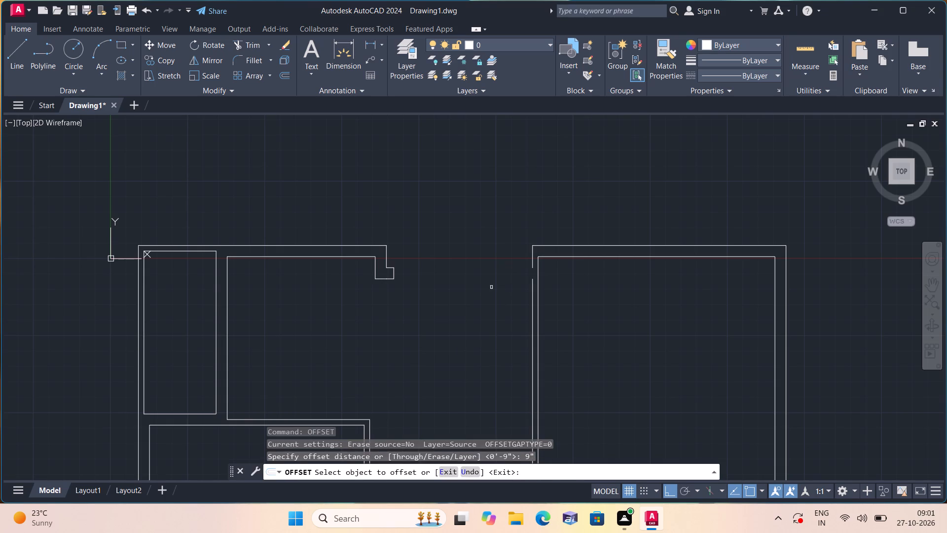
pyautogui.click(532, 250)
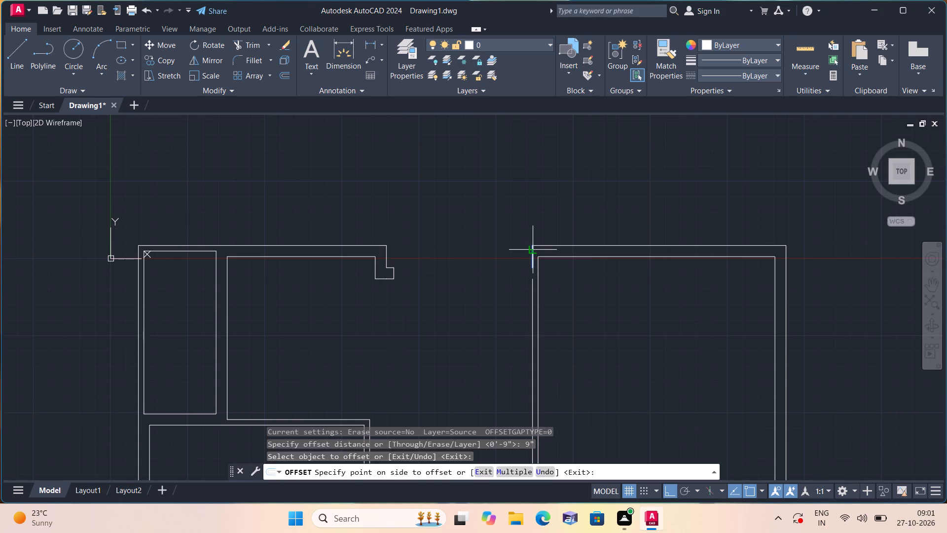
pyautogui.click(494, 274)
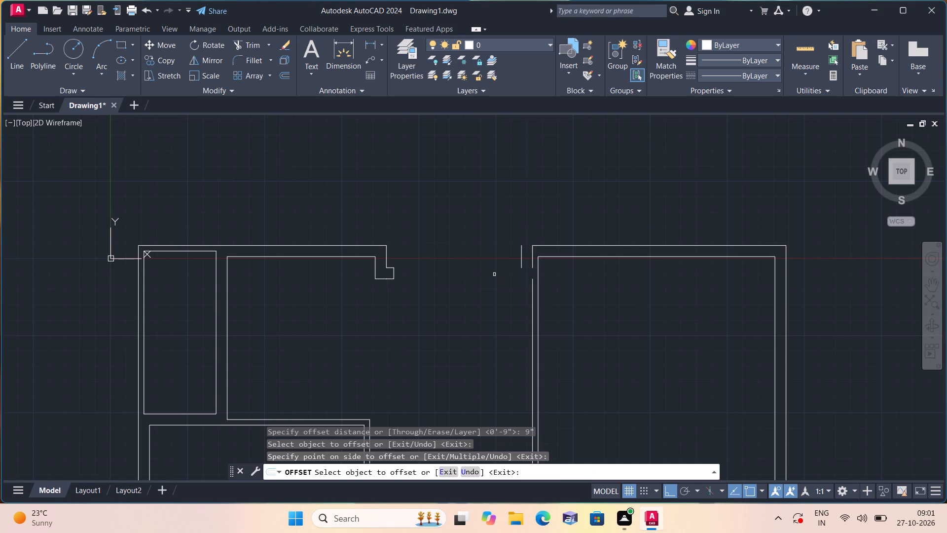
pyautogui.press('space')
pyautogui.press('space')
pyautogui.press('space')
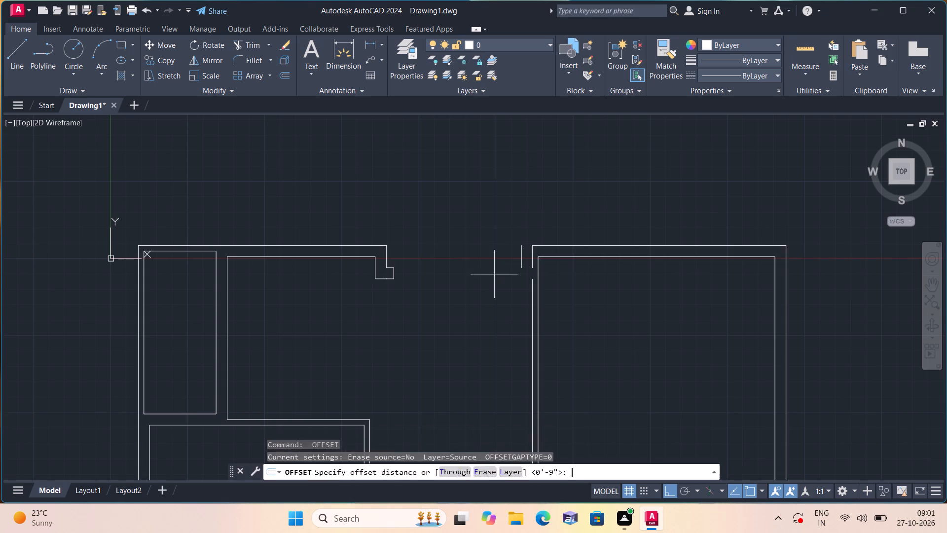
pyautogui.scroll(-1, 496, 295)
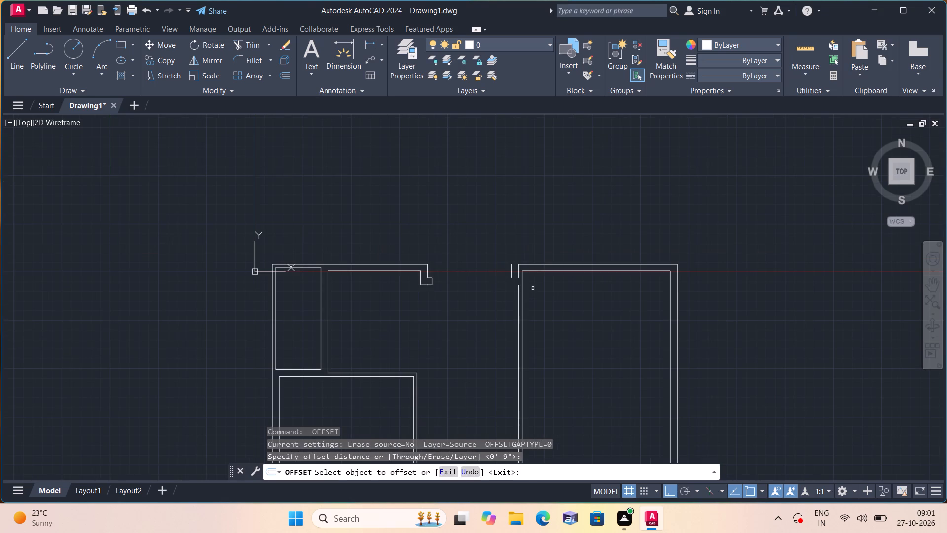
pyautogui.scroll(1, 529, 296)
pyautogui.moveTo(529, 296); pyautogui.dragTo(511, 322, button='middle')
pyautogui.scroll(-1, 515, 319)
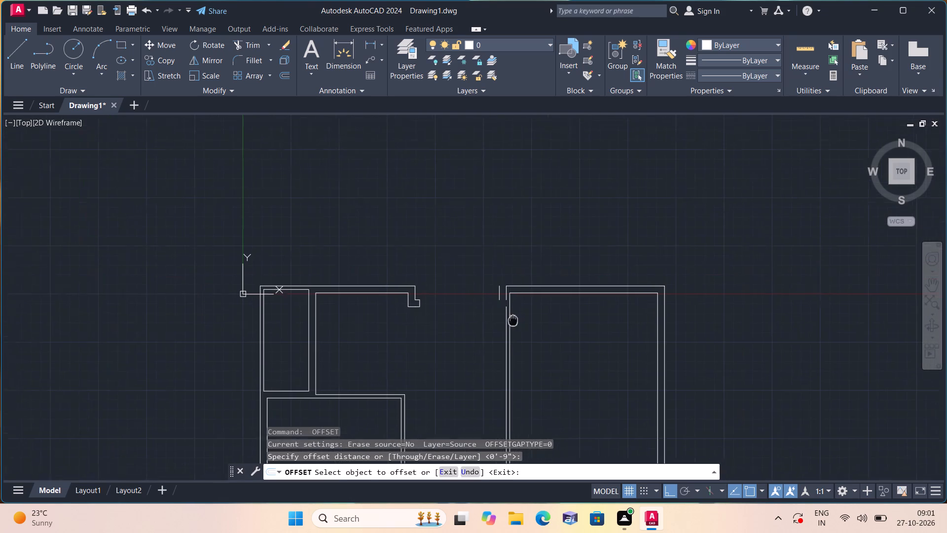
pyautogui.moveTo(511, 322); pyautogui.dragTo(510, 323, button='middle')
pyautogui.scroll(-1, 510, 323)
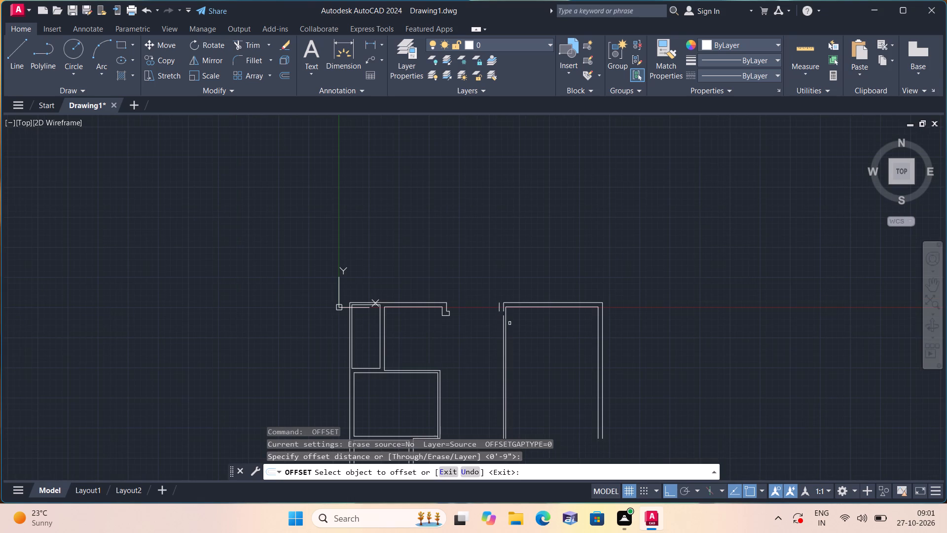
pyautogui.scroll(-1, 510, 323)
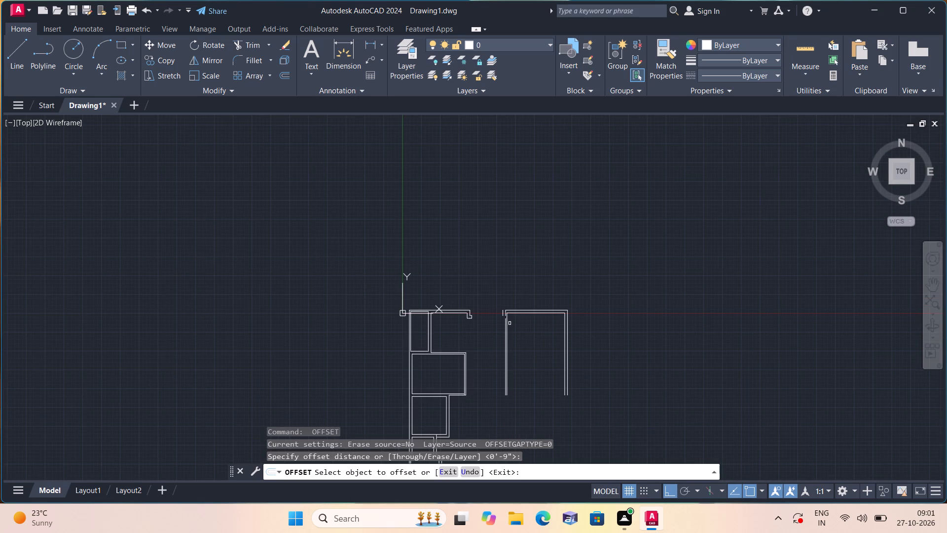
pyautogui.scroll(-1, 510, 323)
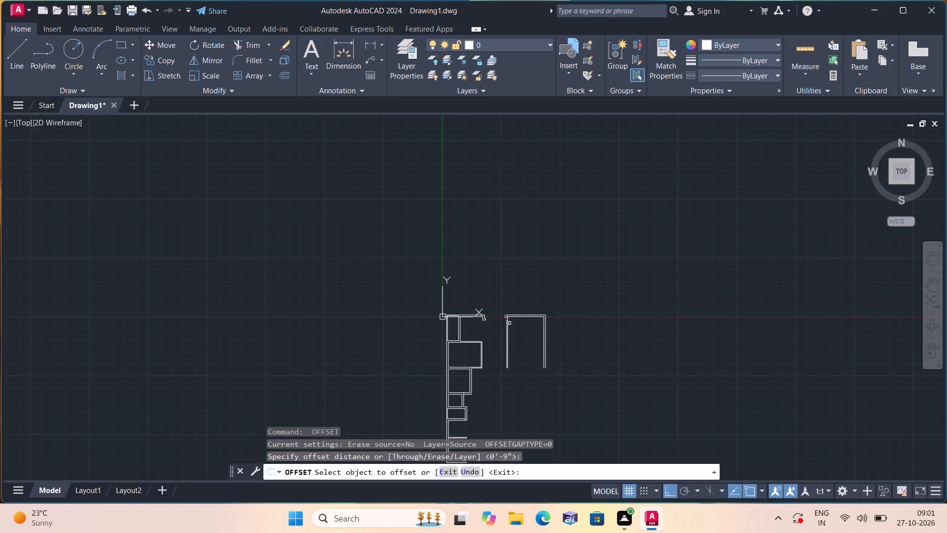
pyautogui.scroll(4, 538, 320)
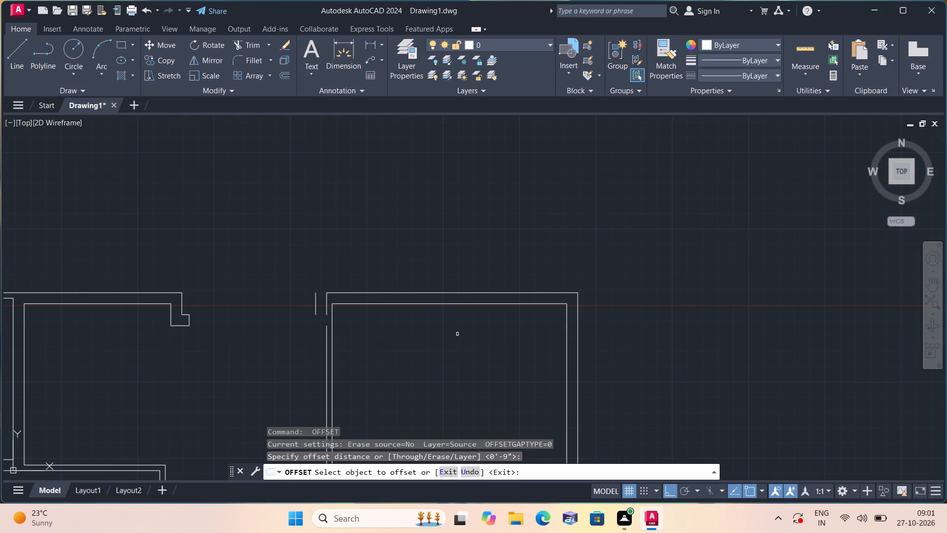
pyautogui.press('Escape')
# Draw horizontal wall lines from the stepped end's upper right corner to the offset line's lower end, and from its lower right corner to the partition's left line.
pyautogui.press('l')
pyautogui.press('space')
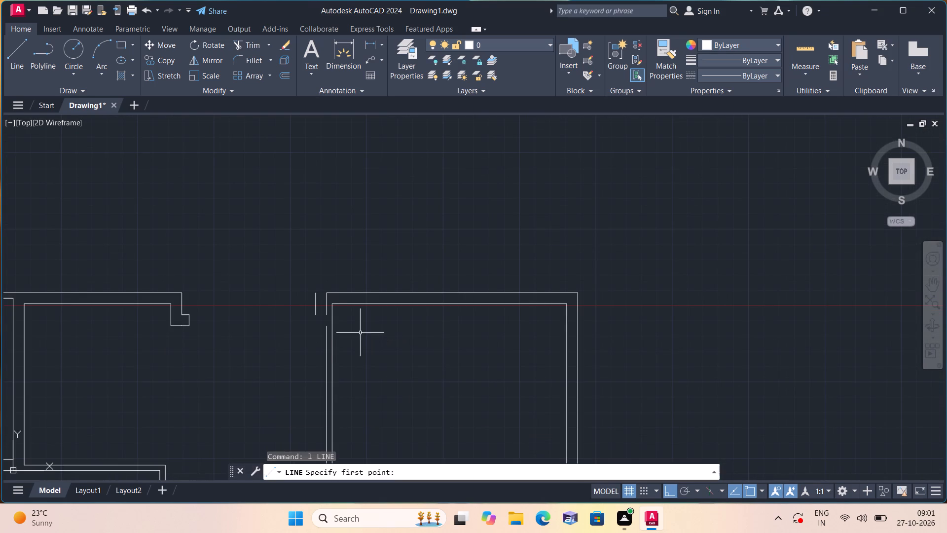
pyautogui.scroll(1, 290, 316)
pyautogui.moveTo(327, 315); pyautogui.dragTo(322, 316)
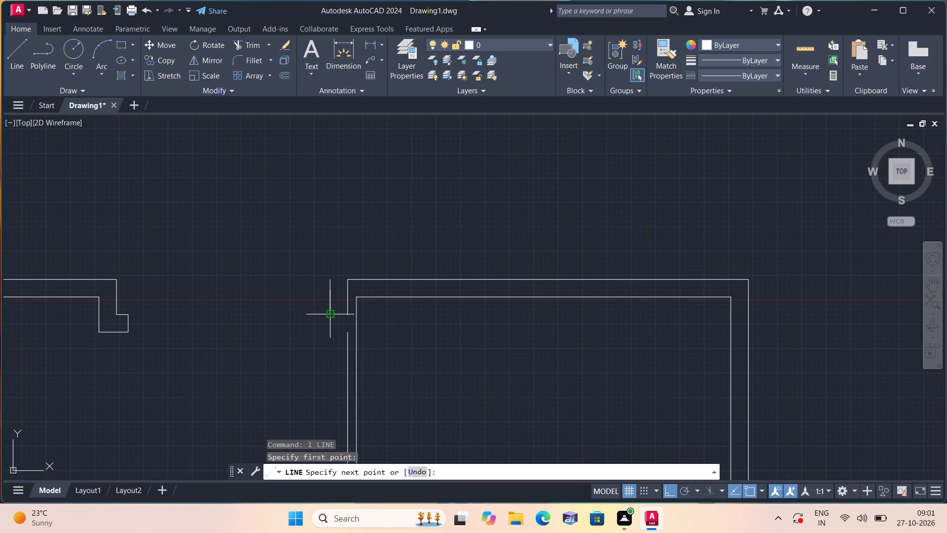
pyautogui.click(126, 317)
pyautogui.press('space')
pyautogui.press('space')
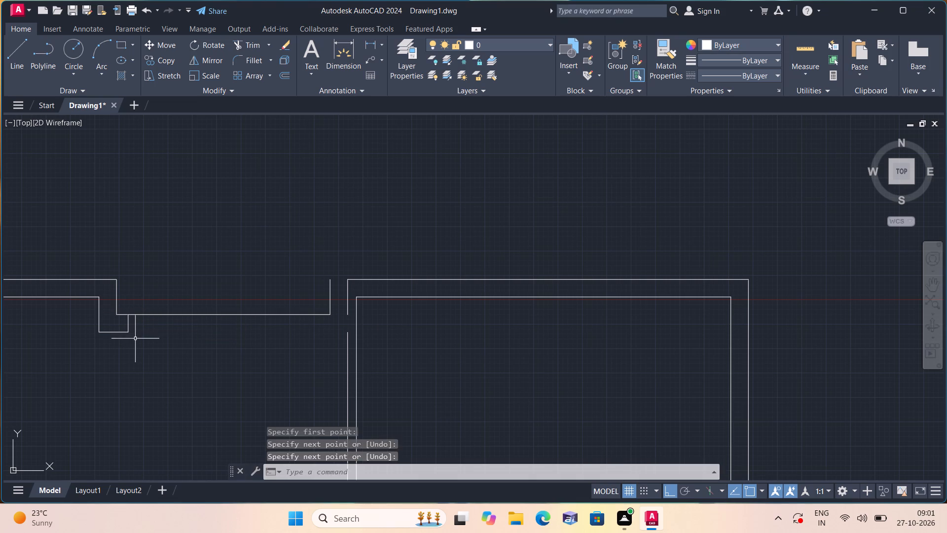
pyautogui.click(130, 334)
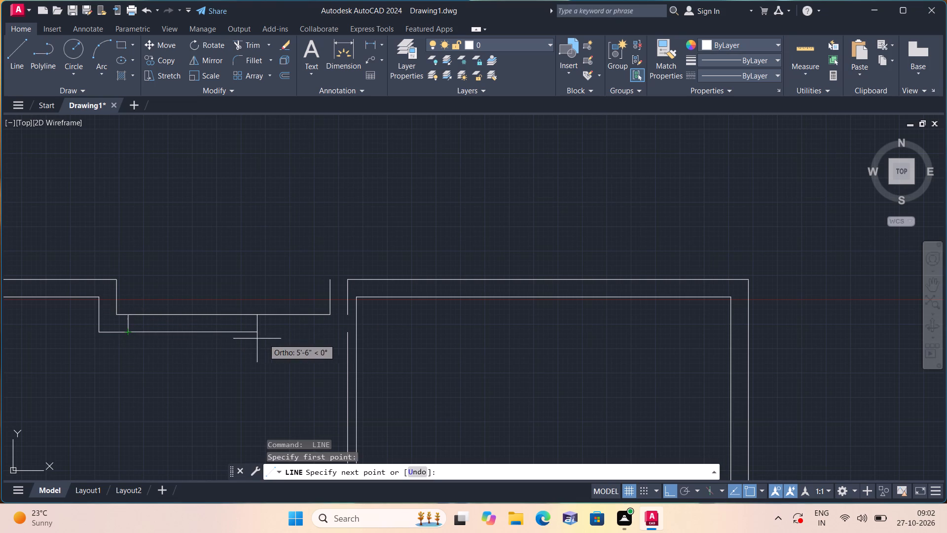
pyautogui.click(347, 333)
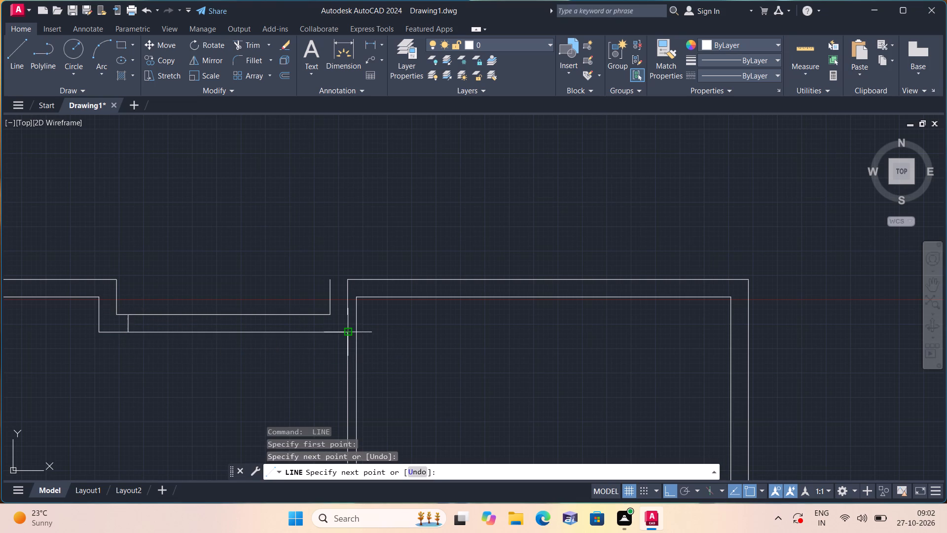
pyautogui.press('space')
# Draw a vertical end line across the recessed wall, 6" left of the short vertical line's lower end, and erase the 6" helper line.
pyautogui.scroll(2, 328, 332)
pyautogui.press('space')
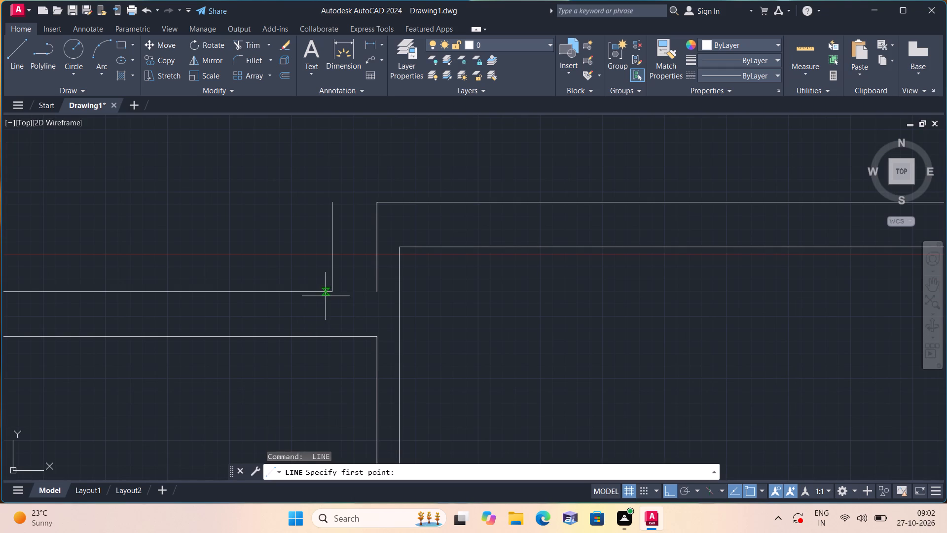
pyautogui.click(329, 293)
pyautogui.scroll(-2, 329, 294)
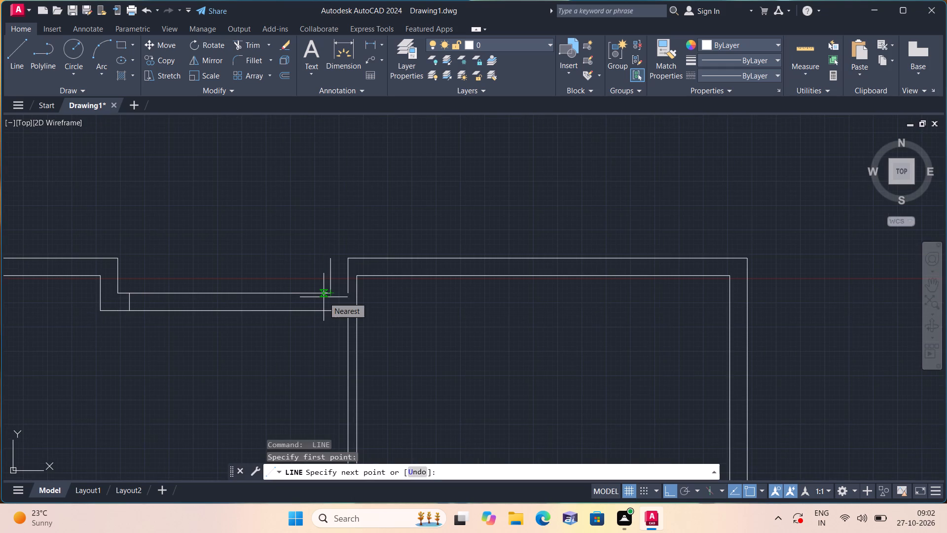
pyautogui.write('6"')
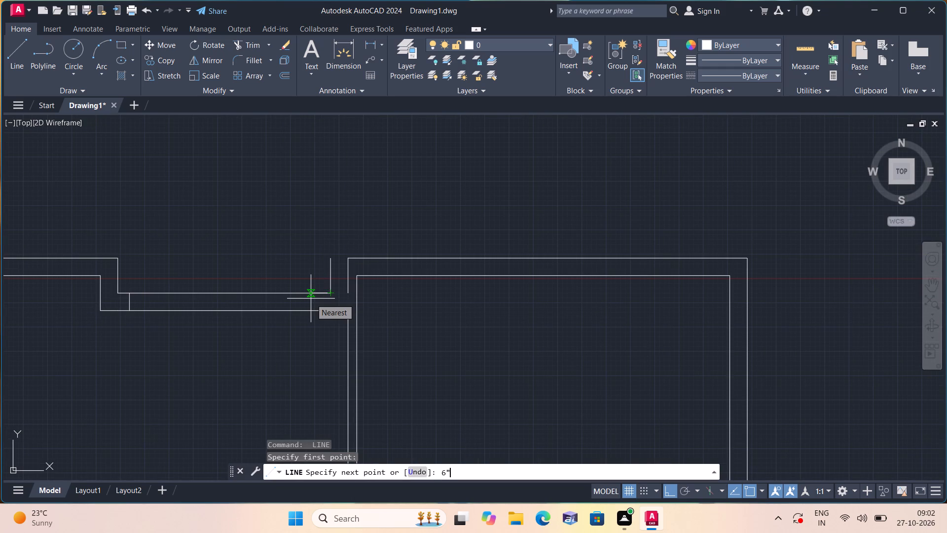
pyautogui.press('space')
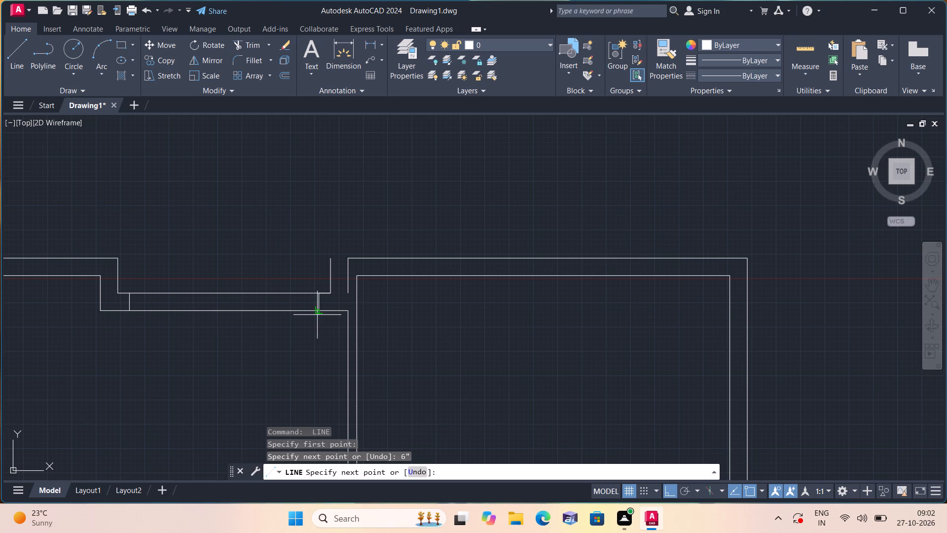
pyautogui.click(318, 311)
pyautogui.press('space')
pyautogui.scroll(1, 313, 290)
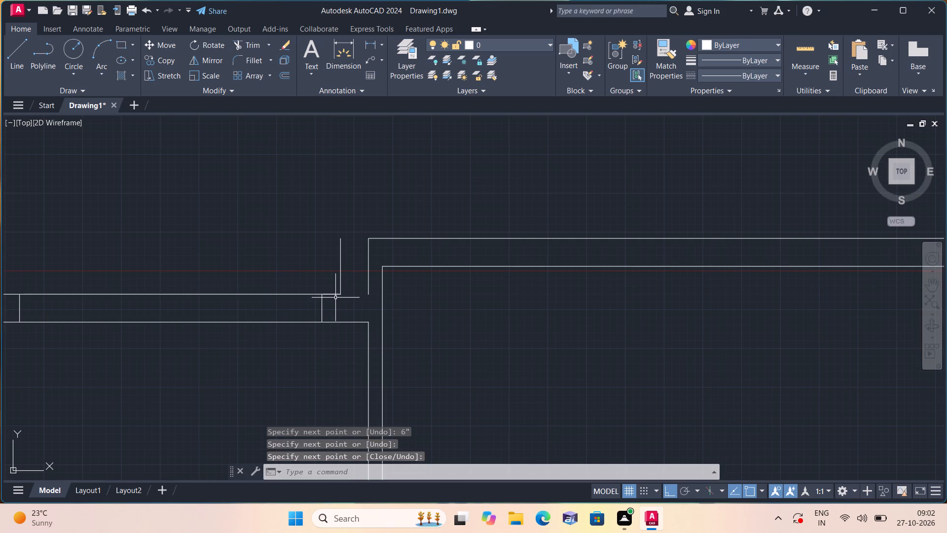
pyautogui.click(335, 295)
pyautogui.press('Delete')
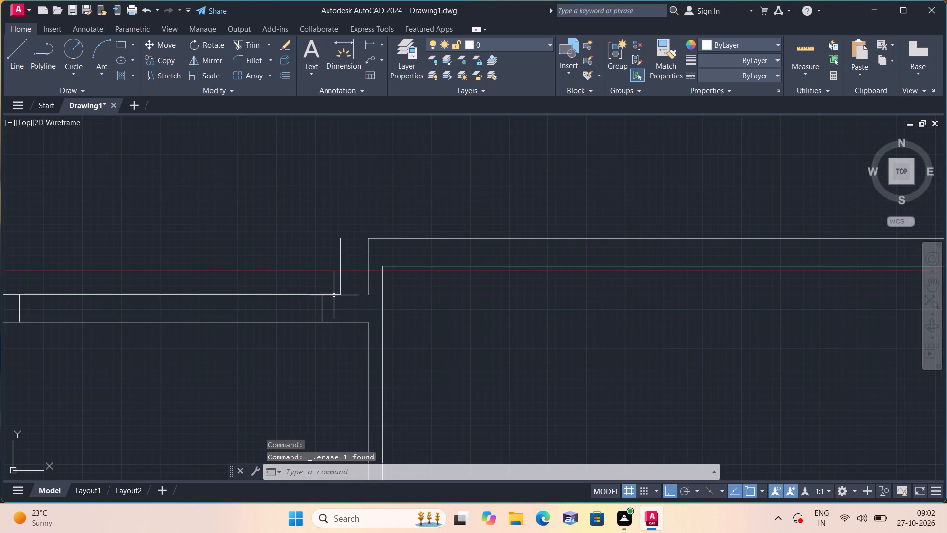
# Trim both recessed horizontal wall lines between the two vertical end lines to open the gap.
pyautogui.scroll(-1, 323, 280)
pyautogui.write('trim')
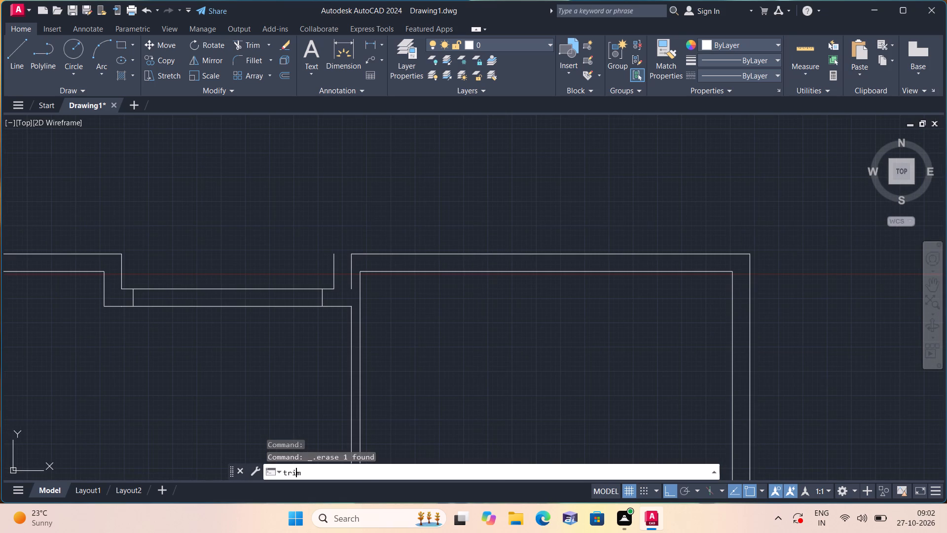
pyautogui.press('space')
pyautogui.moveTo(267, 252); pyautogui.dragTo(270, 343)
pyautogui.press('space')
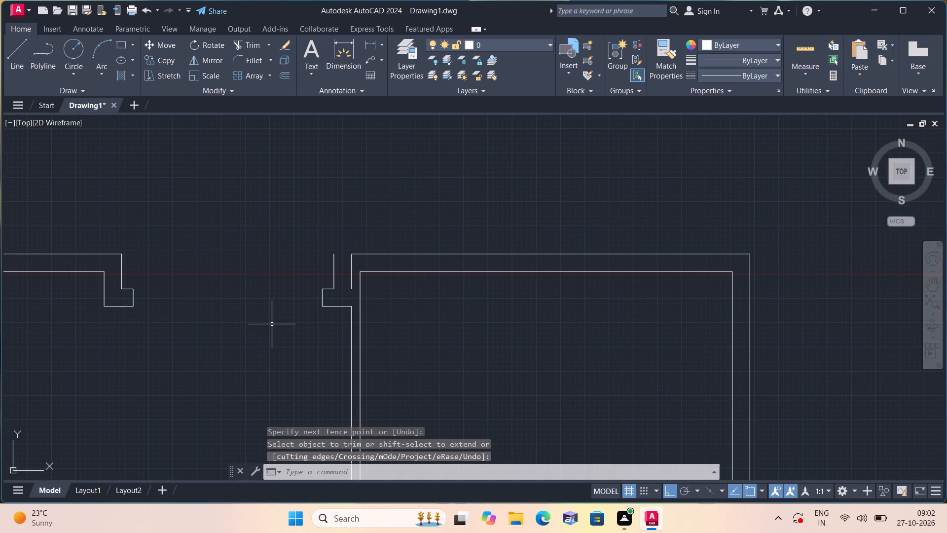
# Draw a horizontal line joining the short vertical line's top end to the right room's outer upper-left corner.
pyautogui.press('l')
pyautogui.press('space')
pyautogui.click(334, 254)
pyautogui.click(355, 256)
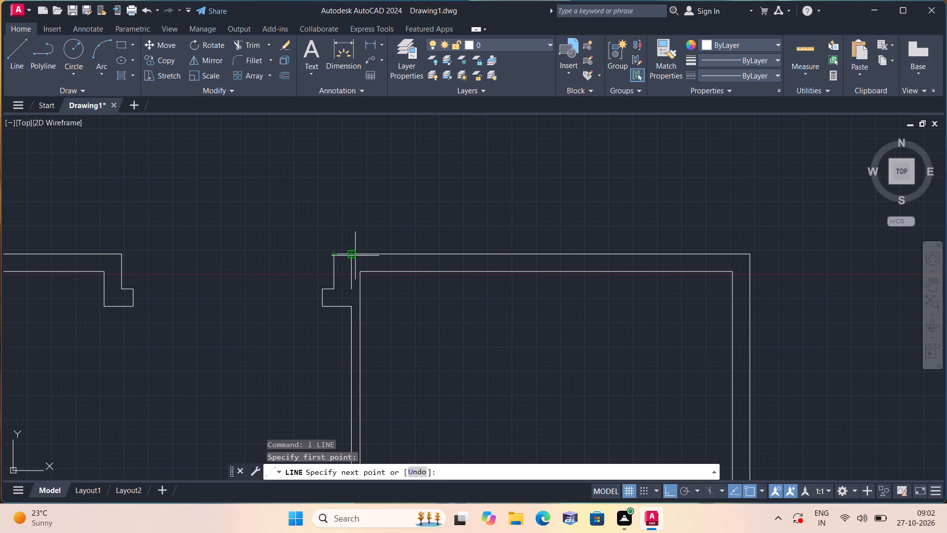
pyautogui.press('space')
# Erase the short vertical line left inside the wall at the right room's upper-left corner.
pyautogui.scroll(1, 349, 271)
pyautogui.click(349, 271)
pyautogui.click(353, 273)
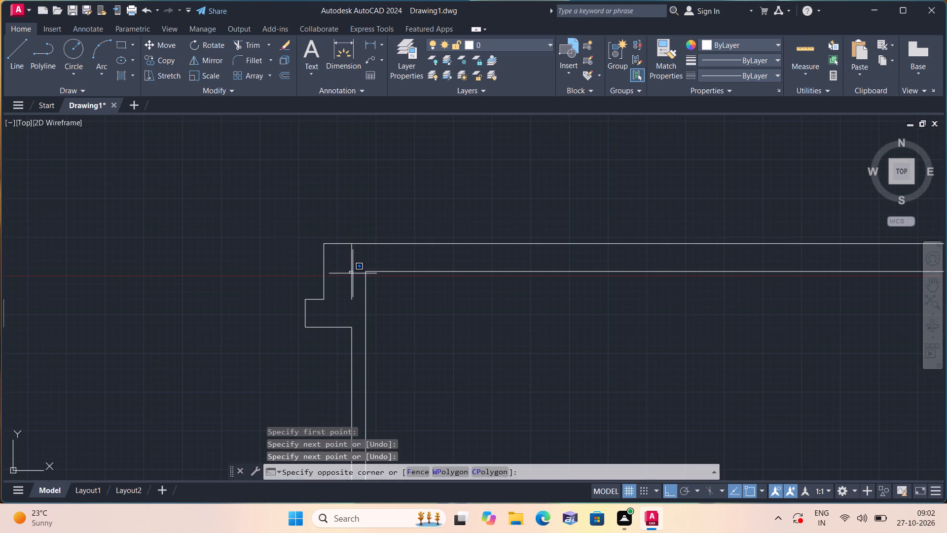
pyautogui.click(351, 271)
pyautogui.click(351, 270)
pyautogui.press('Delete')
pyautogui.scroll(-1, 354, 278)
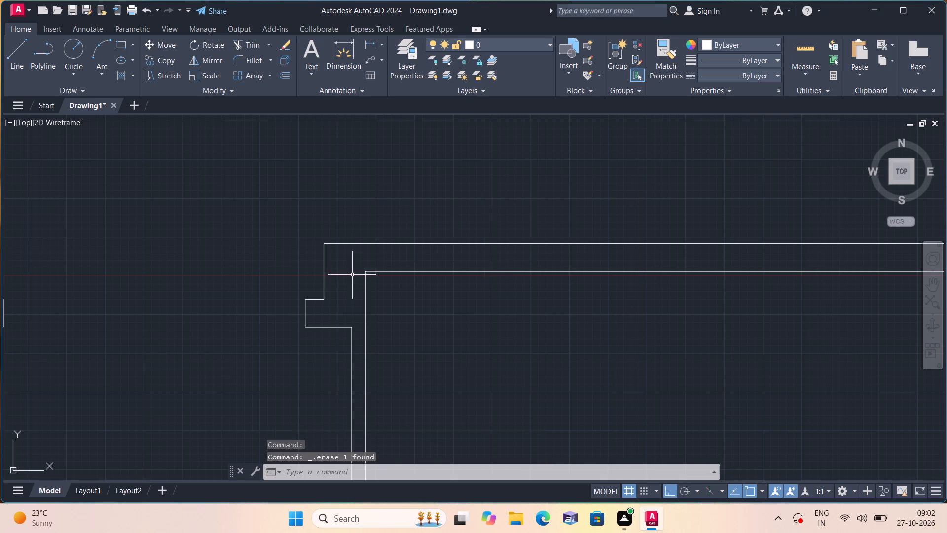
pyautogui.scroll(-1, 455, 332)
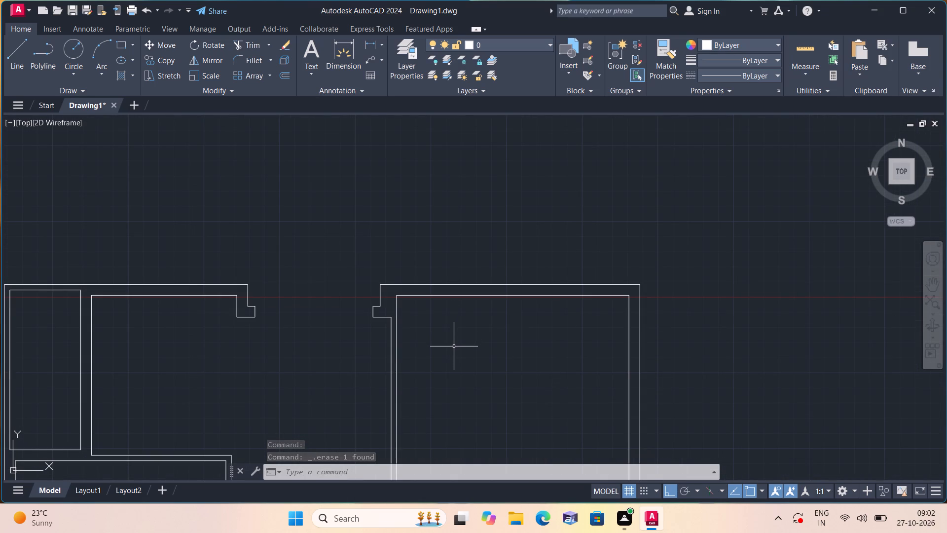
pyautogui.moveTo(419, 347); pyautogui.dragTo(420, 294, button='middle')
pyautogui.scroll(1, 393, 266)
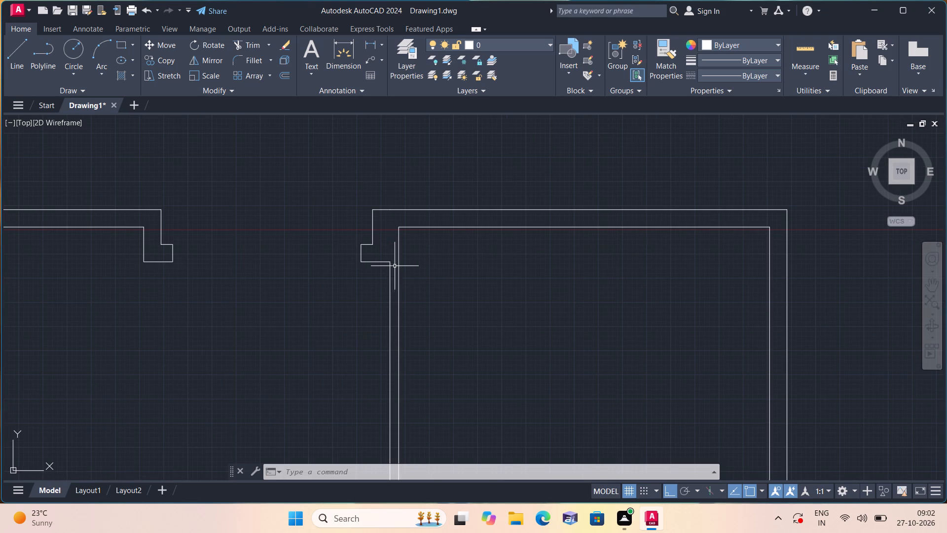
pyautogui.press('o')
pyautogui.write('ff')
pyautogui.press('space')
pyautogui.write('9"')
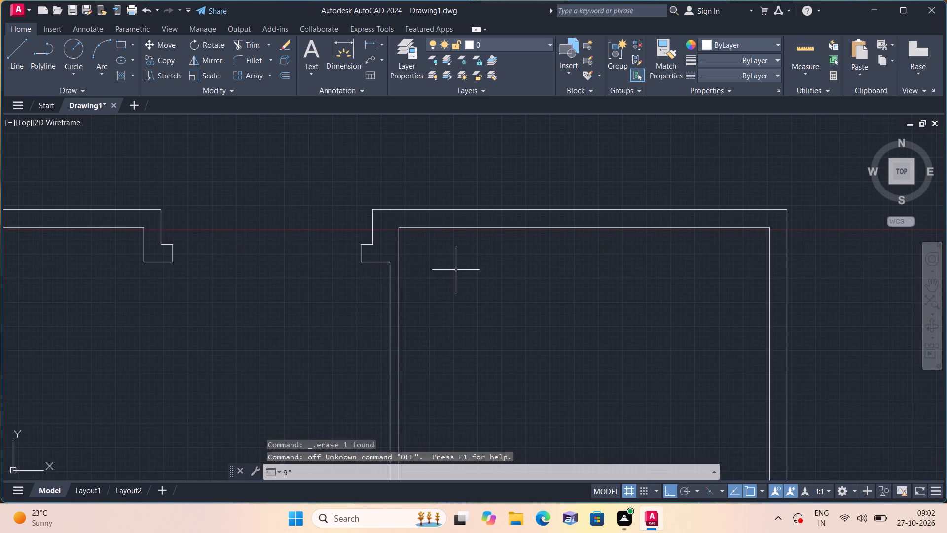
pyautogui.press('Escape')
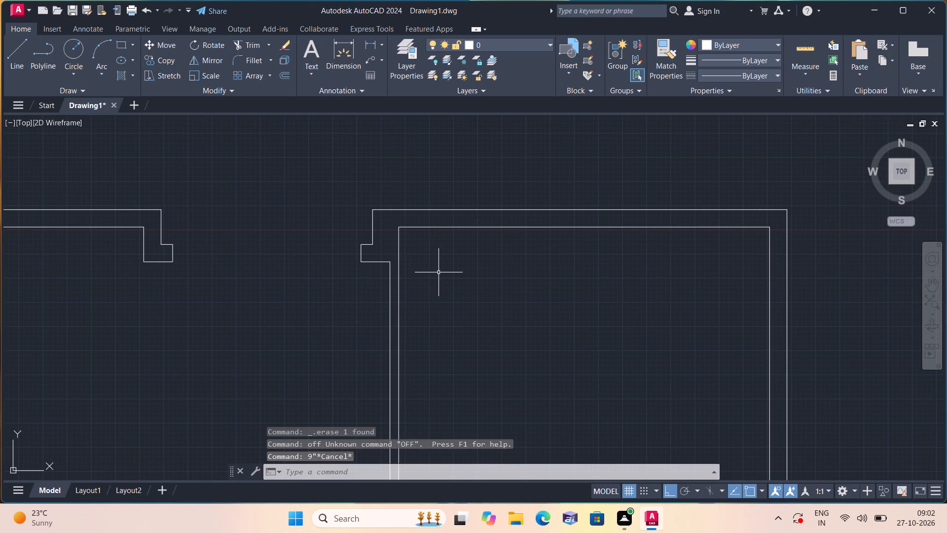
# Offset the right room's inner left wall line 9" toward the opening.
pyautogui.write('off')
pyautogui.press('space')
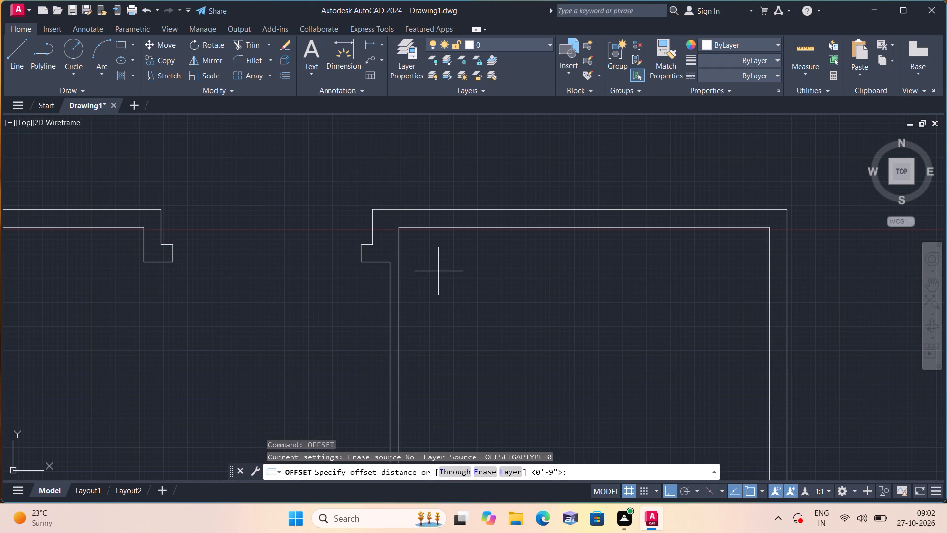
pyautogui.press('9')
pyautogui.hotkey('shift', '"')
pyautogui.press('space')
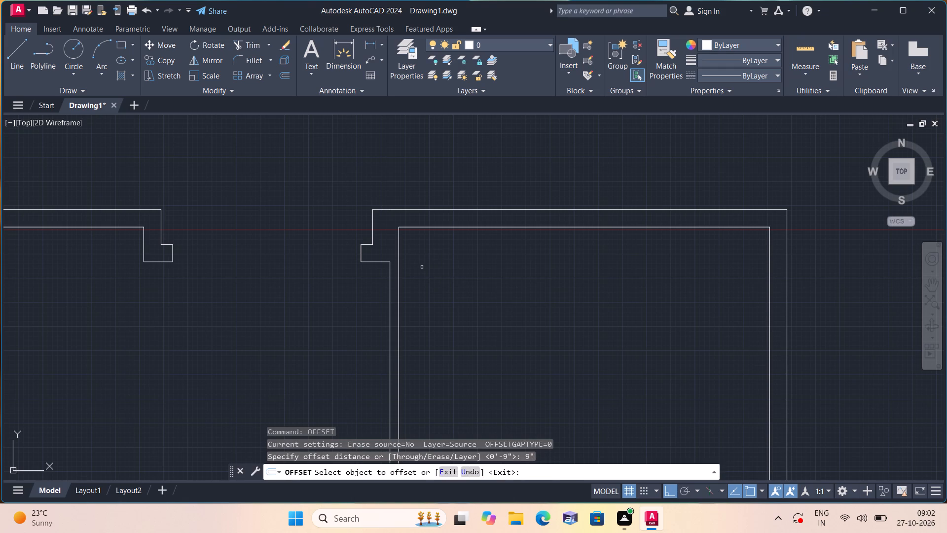
pyautogui.click(400, 242)
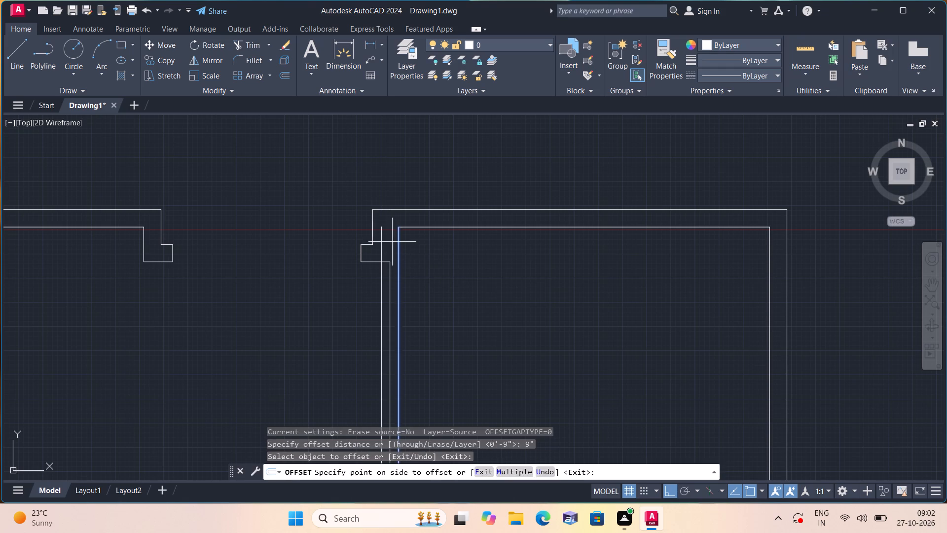
pyautogui.click(312, 302)
pyautogui.press('space')
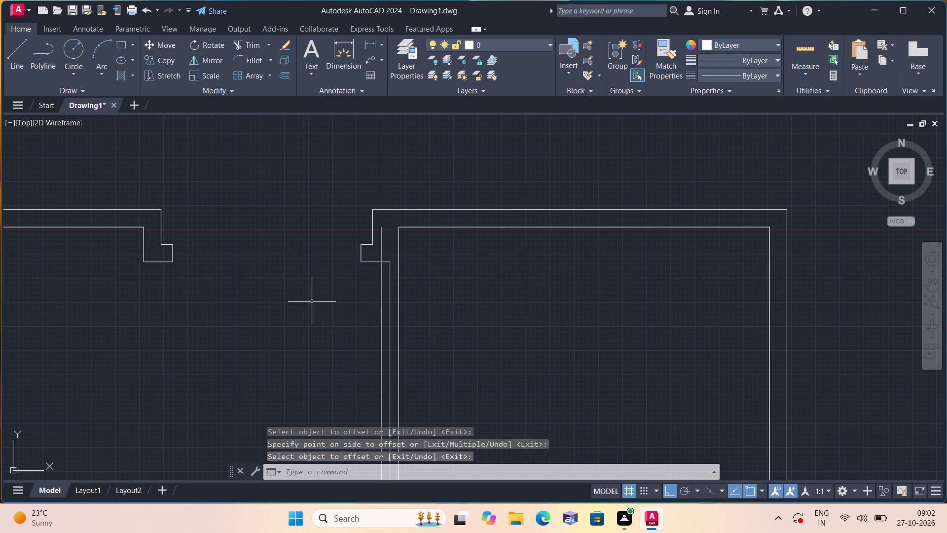
# Extend the new offset line up to the outer top wall line, and the stub's upper line across to the room's inner left line.
pyautogui.write('extw')
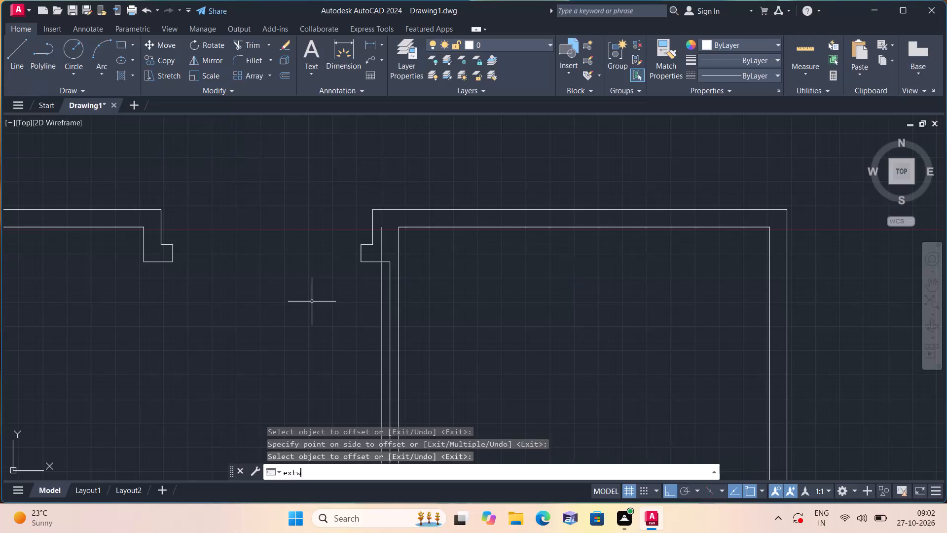
pyautogui.press('Escape')
pyautogui.write('exte')
pyautogui.press('space')
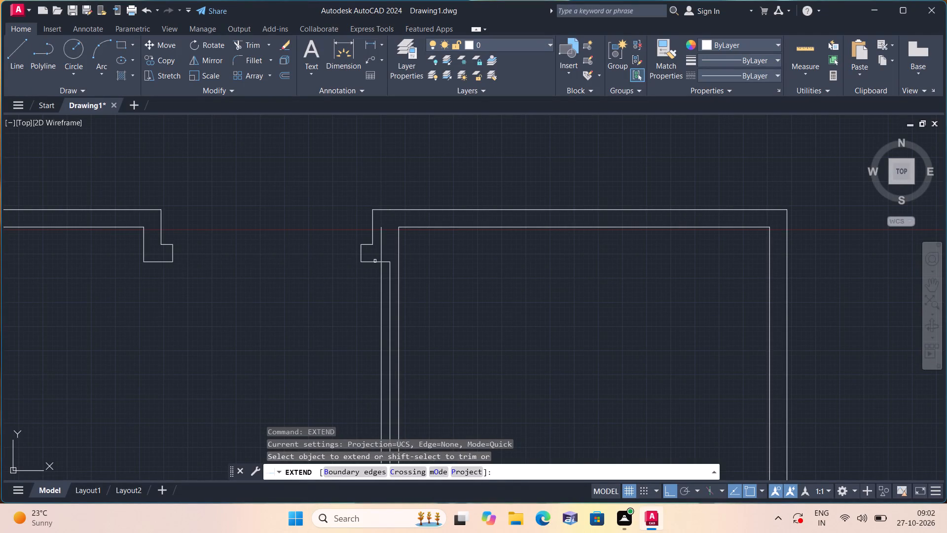
pyautogui.click(382, 249)
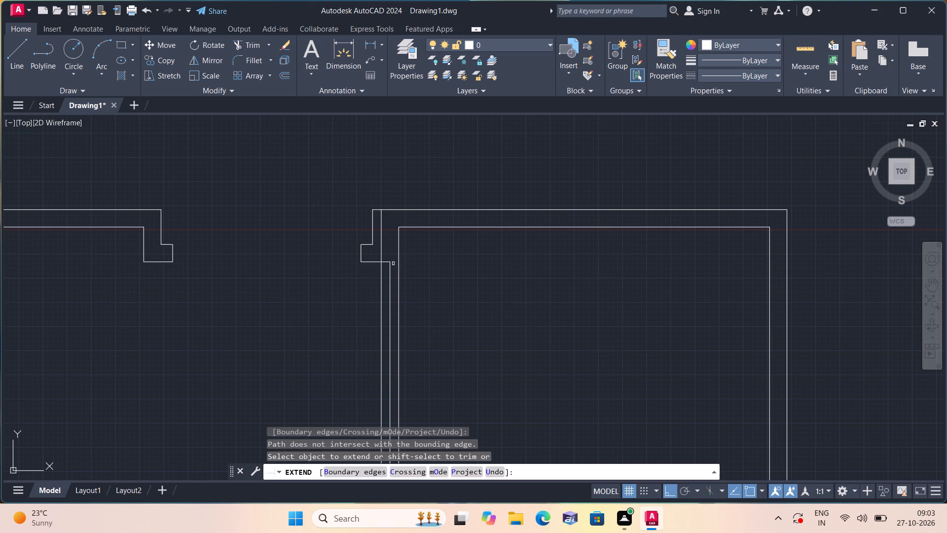
pyautogui.click(367, 245)
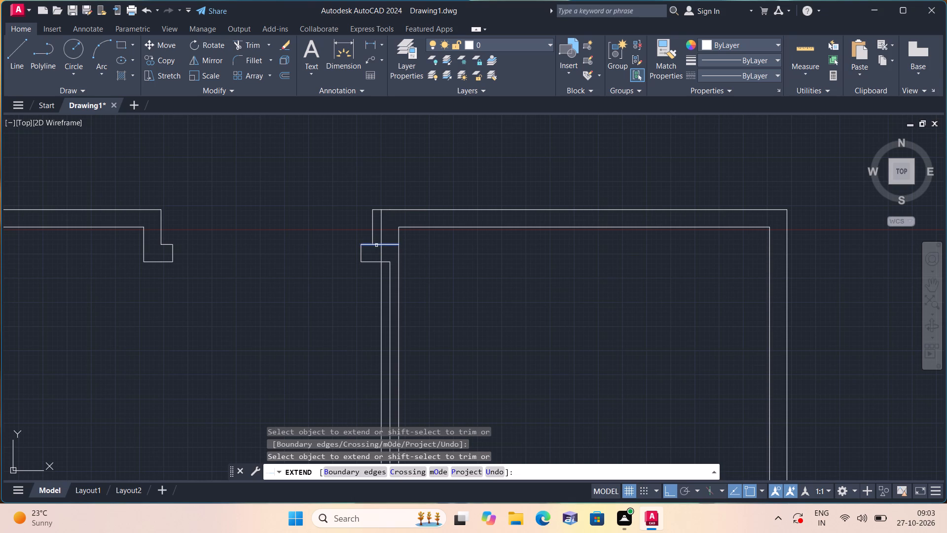
pyautogui.click(377, 245)
pyautogui.press('space')
# Trim away the short vertical line, the top line piece and the 6" stub projecting left of the 9" offset line.
pyautogui.write('trim')
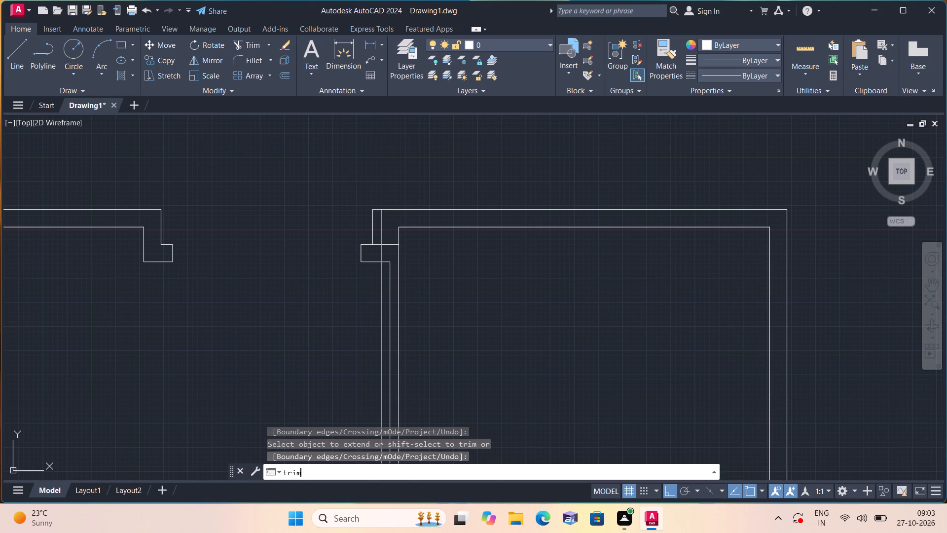
pyautogui.press('space')
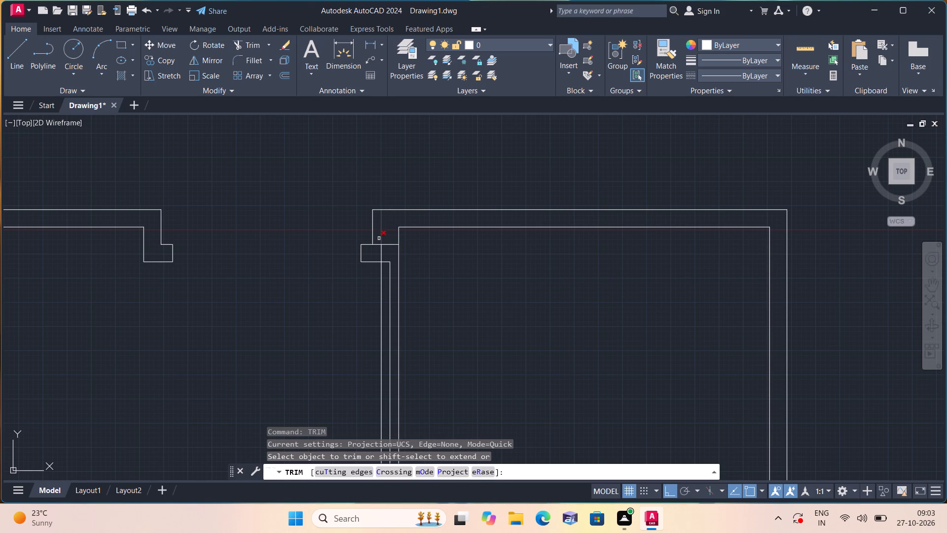
pyautogui.click(375, 231)
pyautogui.click(371, 215)
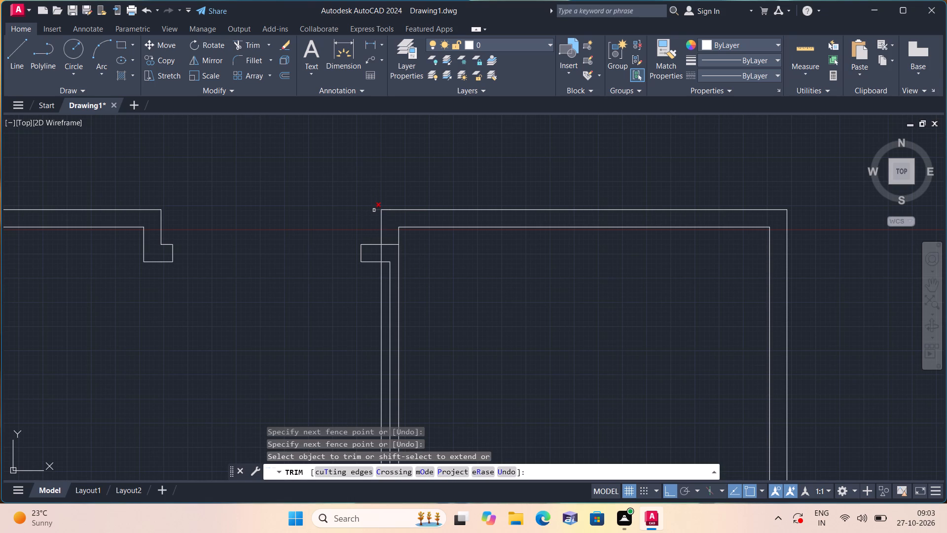
pyautogui.click(374, 210)
pyautogui.click(373, 241)
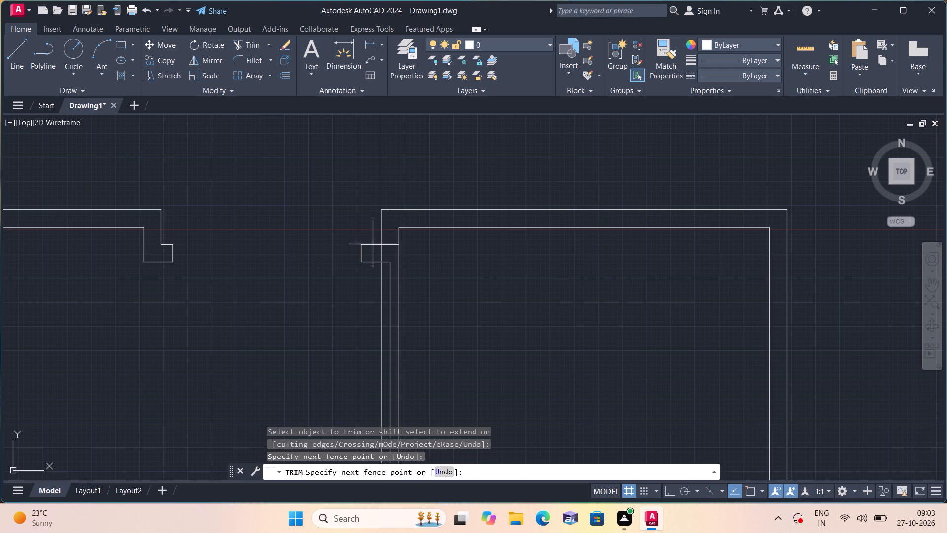
pyautogui.moveTo(373, 244); pyautogui.dragTo(372, 266)
pyautogui.doubleClick(364, 253)
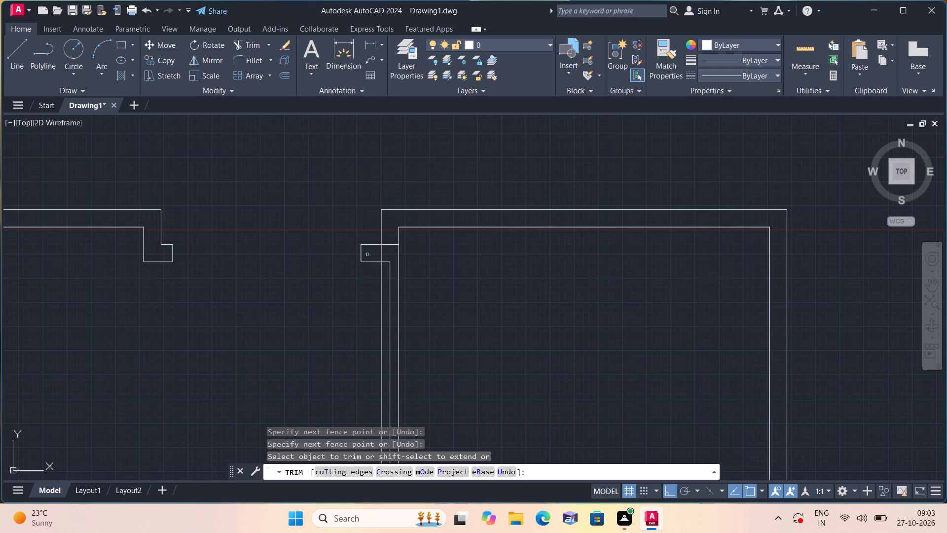
pyautogui.moveTo(362, 240); pyautogui.dragTo(371, 269)
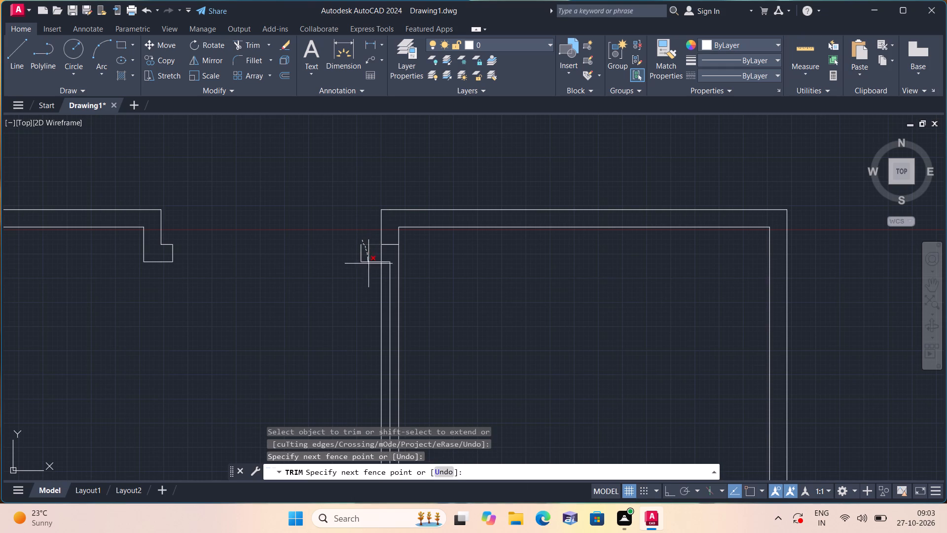
pyautogui.moveTo(371, 269); pyautogui.dragTo(371, 270)
pyautogui.moveTo(368, 265); pyautogui.dragTo(356, 253)
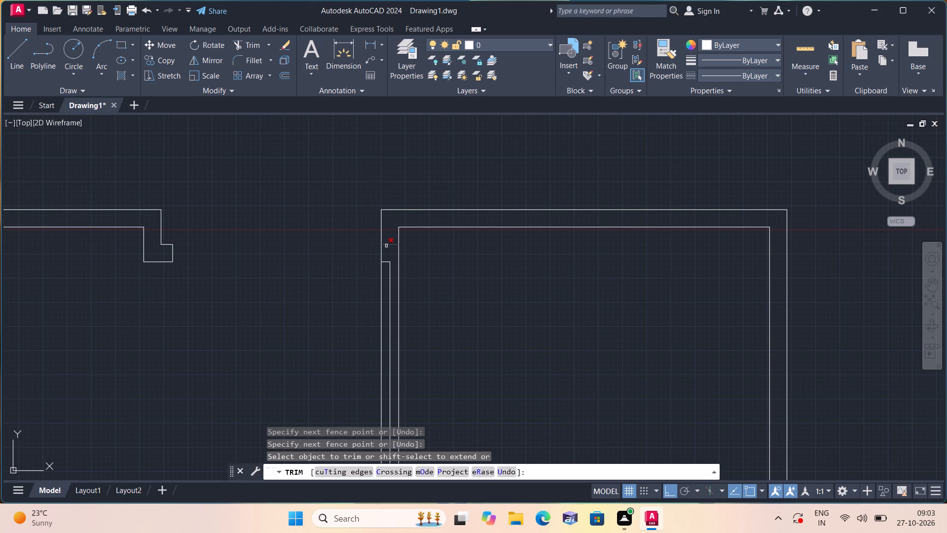
# Trim the leftover horizontal line inside the 9" wall and the offset line below the short lower return.
pyautogui.click(386, 246)
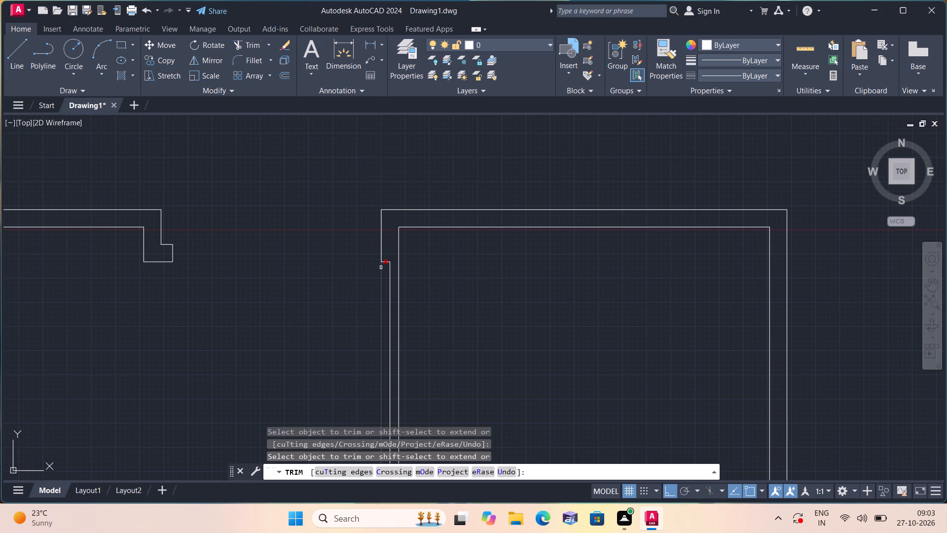
pyautogui.click(381, 267)
pyautogui.press('space')
# Draw two horizontal lines across the top-wall opening, joining the left stub's upper and lower corners to the right wall's return.
pyautogui.scroll(-1, 348, 286)
pyautogui.moveTo(347, 286); pyautogui.dragTo(408, 325, button='middle')
pyautogui.press('l')
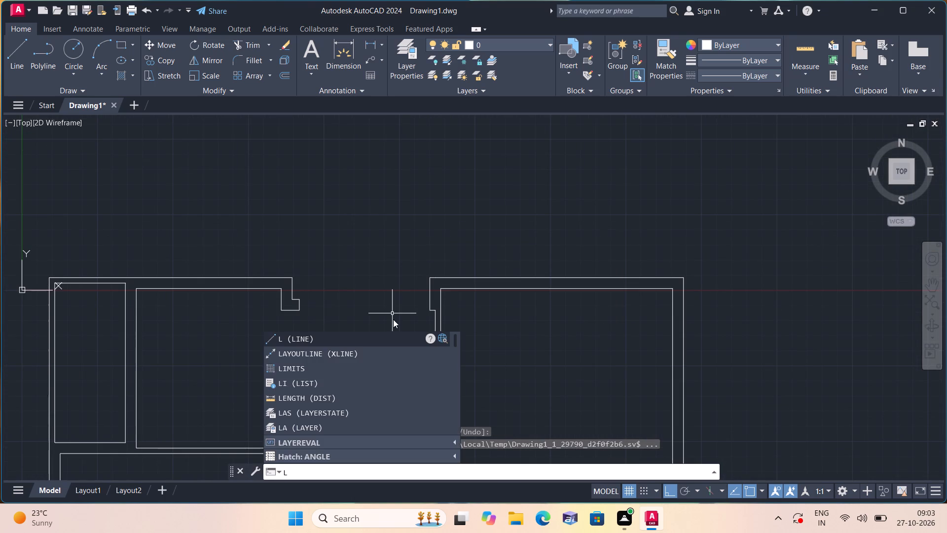
pyautogui.press('space')
pyautogui.scroll(1, 348, 323)
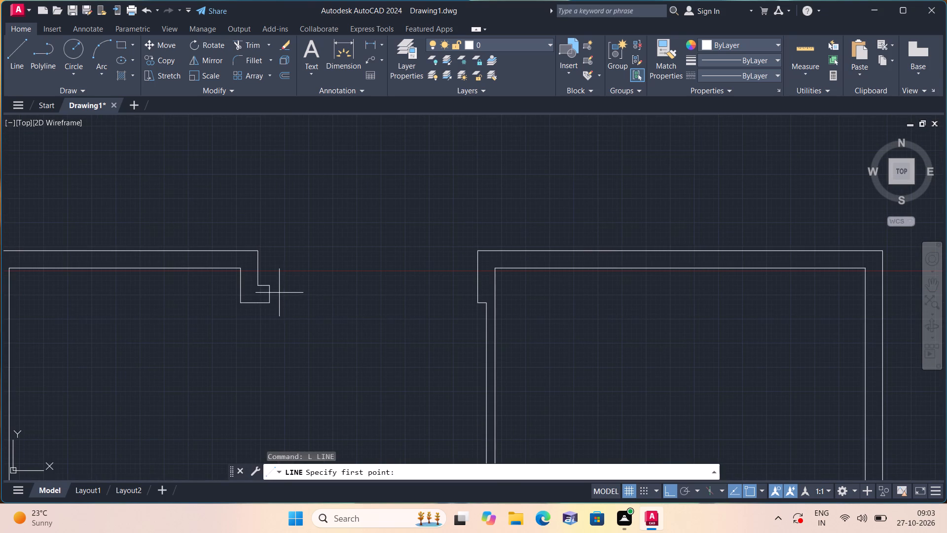
pyautogui.click(275, 288)
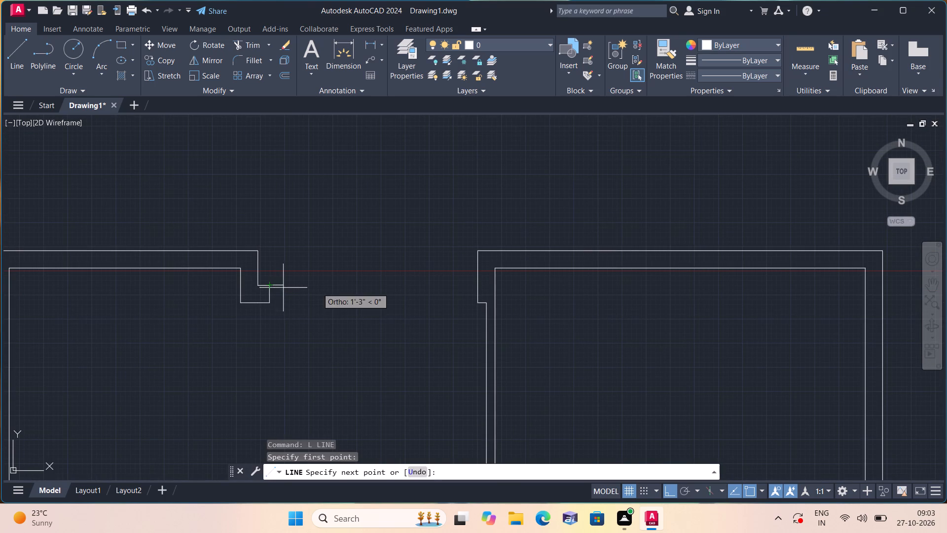
pyautogui.click(478, 286)
pyautogui.press('space')
pyautogui.press('space')
pyautogui.click(476, 302)
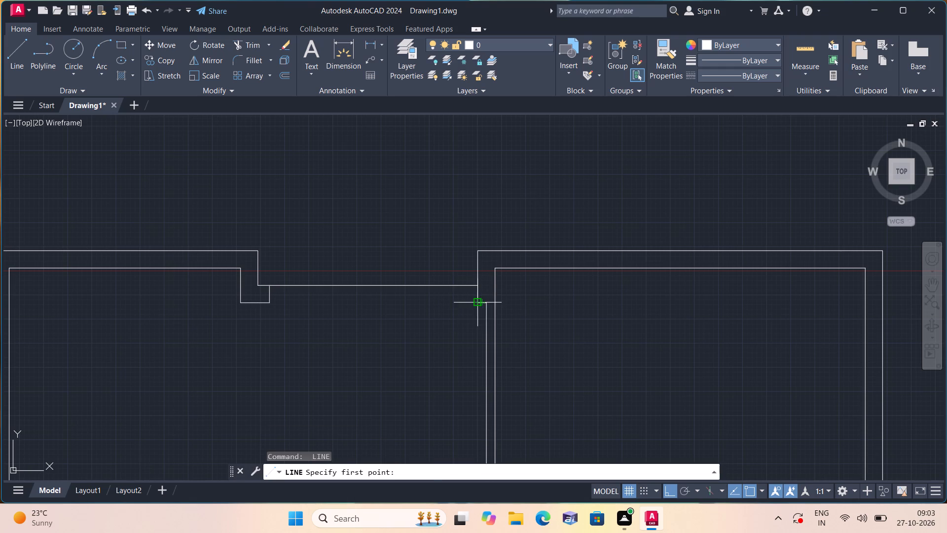
pyautogui.click(273, 303)
pyautogui.press('space')
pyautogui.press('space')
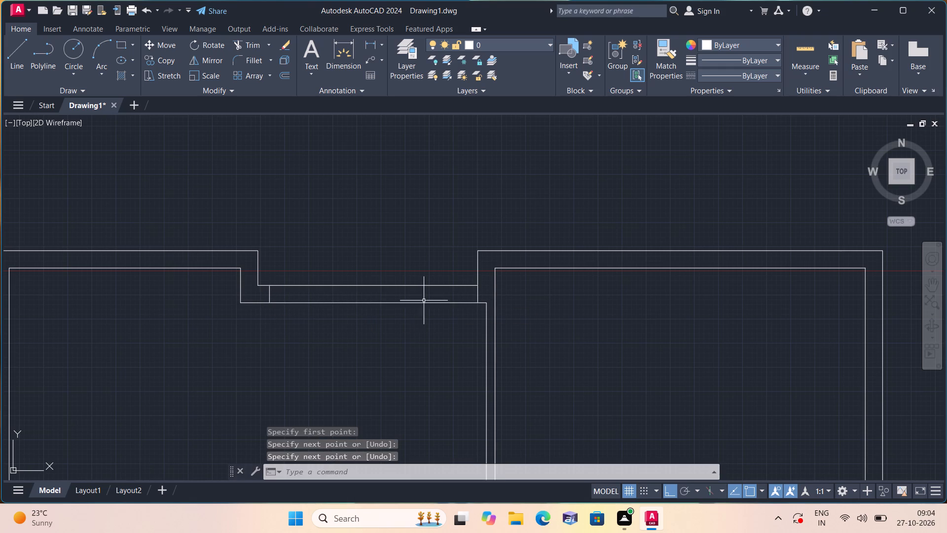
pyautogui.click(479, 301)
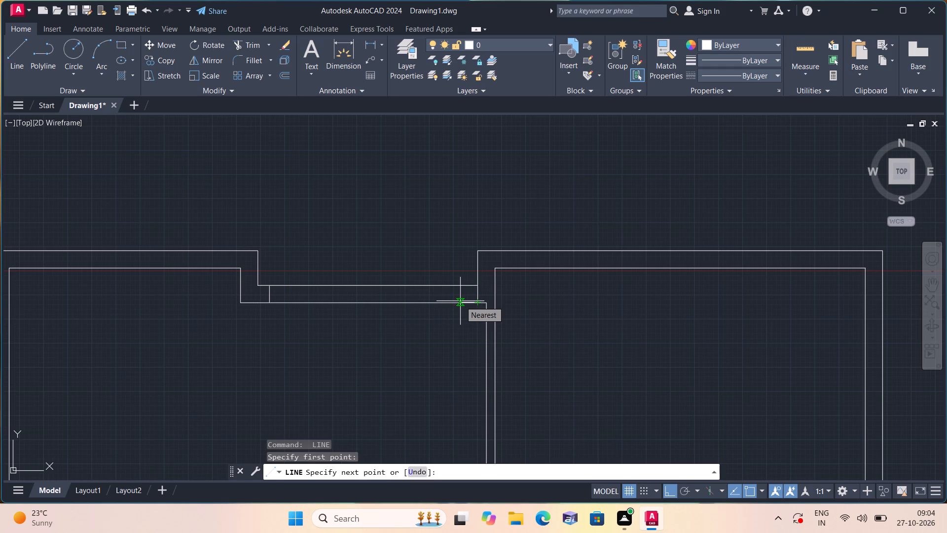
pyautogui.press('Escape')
# Draw a 6" line from the right return along the upper connecting line into the opening, continuing straight down to the lower line.
pyautogui.press('space')
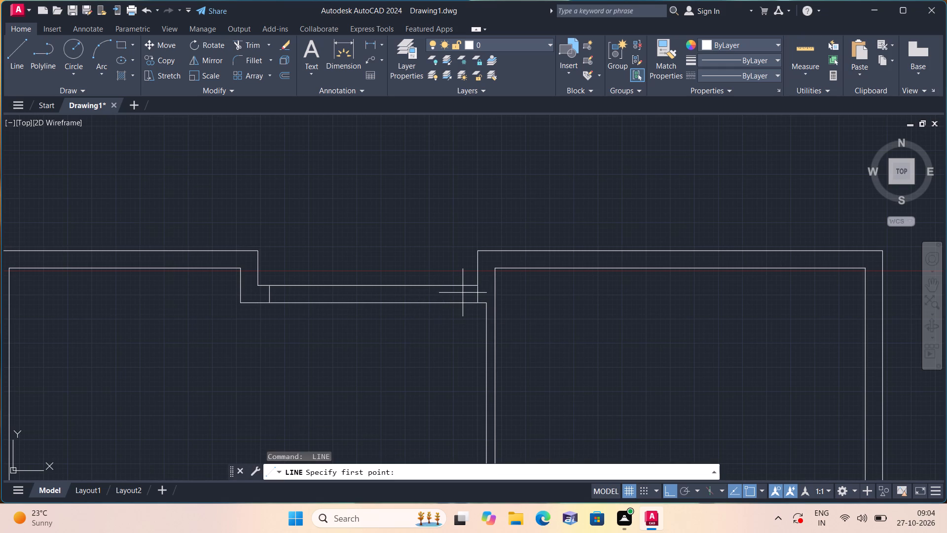
pyautogui.click(472, 285)
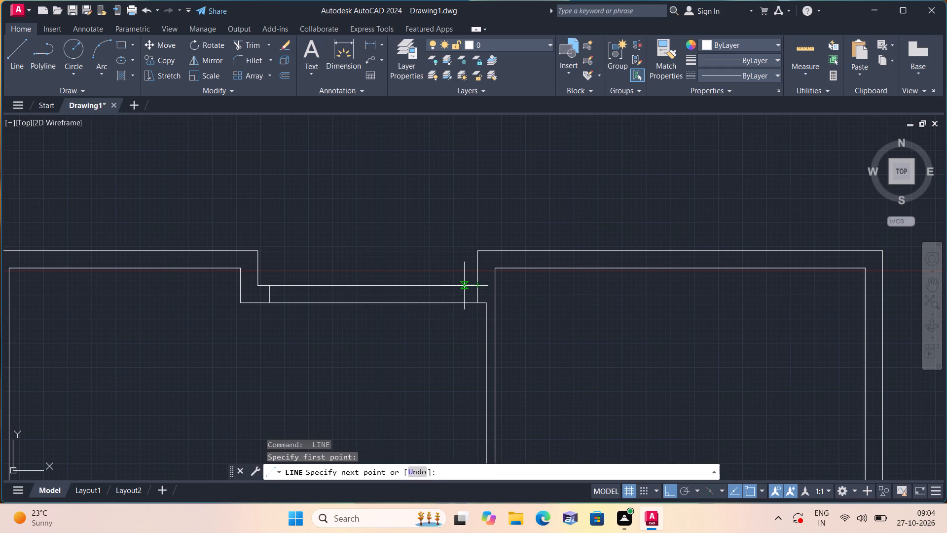
pyautogui.write('6"')
pyautogui.press('space')
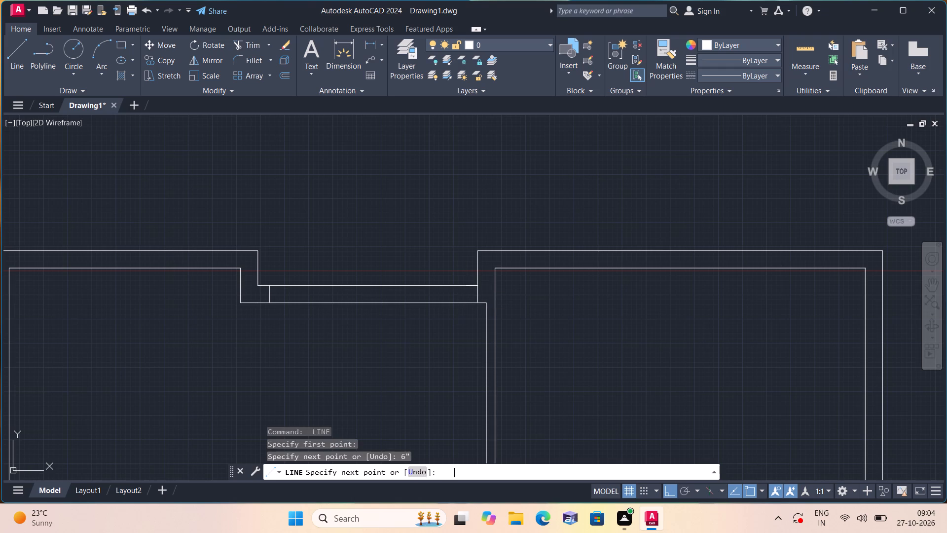
pyautogui.click(466, 300)
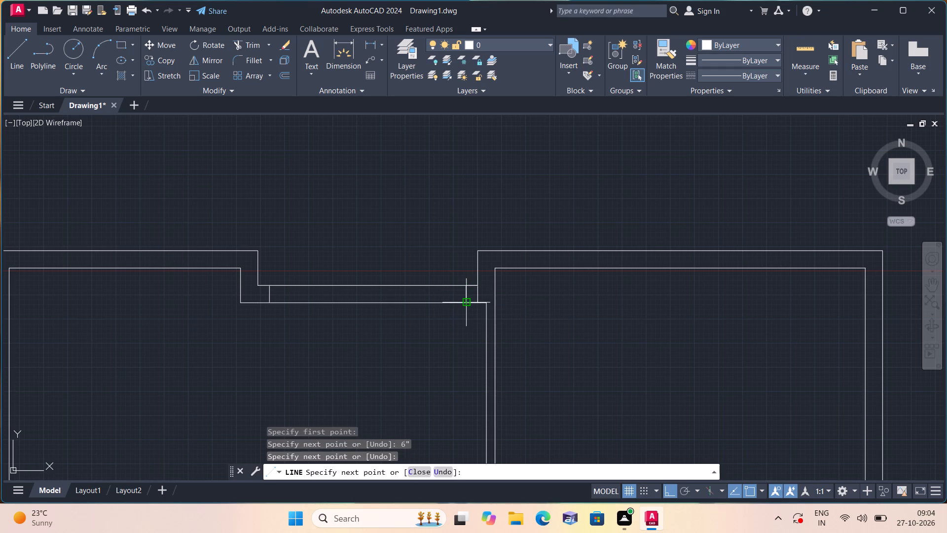
pyautogui.press('space')
# Trim both connecting lines between the two stubs, and the short vertical line inside the right stub.
pyautogui.write('trim')
pyautogui.press('space')
pyautogui.moveTo(408, 242); pyautogui.dragTo(400, 305)
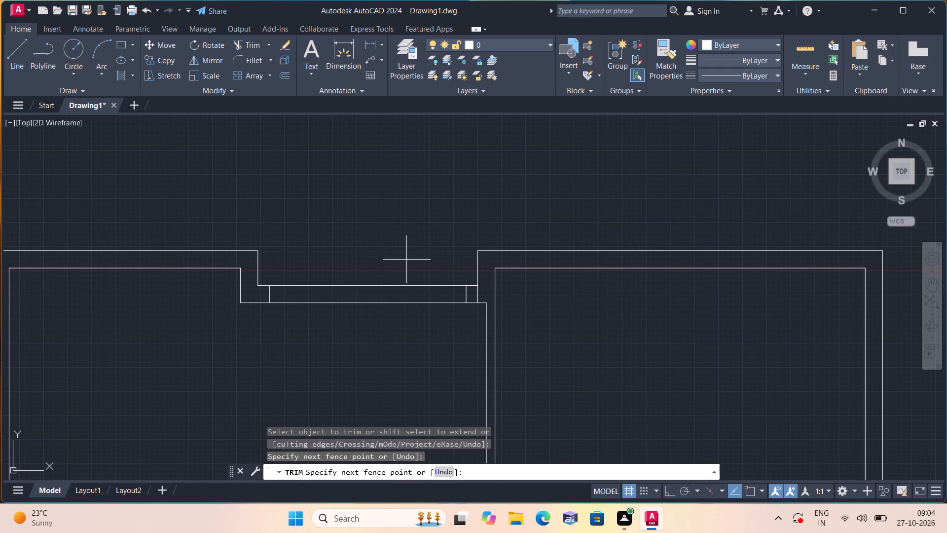
pyautogui.moveTo(400, 305); pyautogui.dragTo(404, 334)
pyautogui.scroll(2, 459, 307)
pyautogui.moveTo(496, 283); pyautogui.dragTo(523, 274)
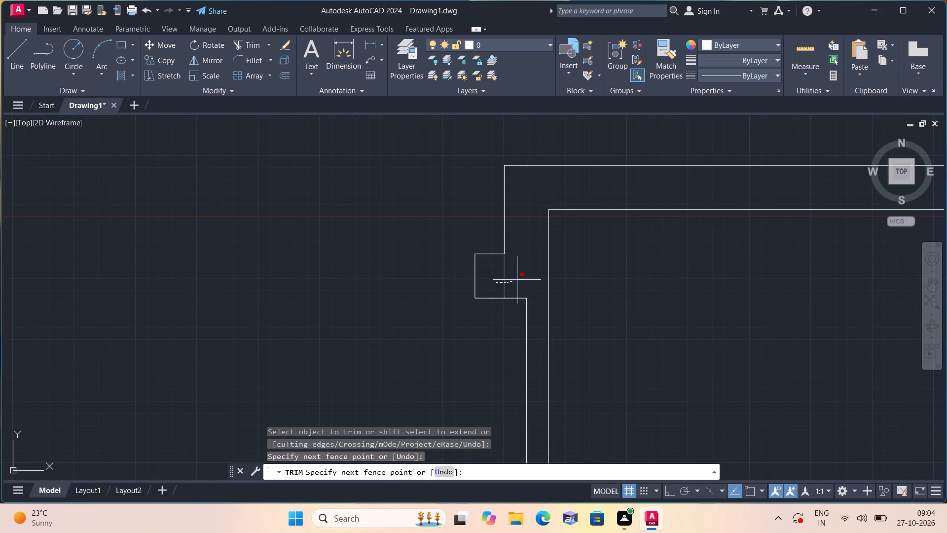
pyautogui.moveTo(523, 274); pyautogui.dragTo(524, 268)
pyautogui.scroll(-2, 524, 268)
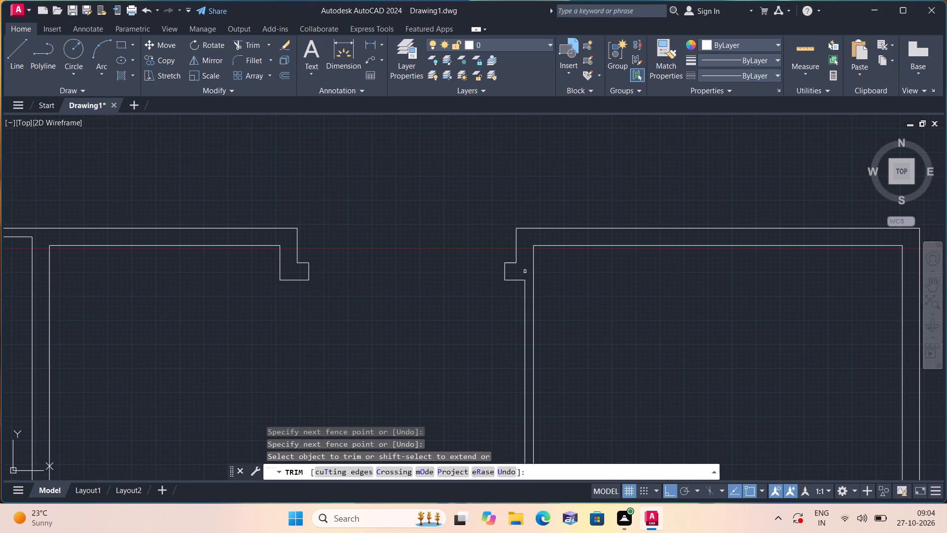
pyautogui.press('Escape')
# Extend the right stub's lower line across to the right room's inner left wall line.
pyautogui.write('ec')
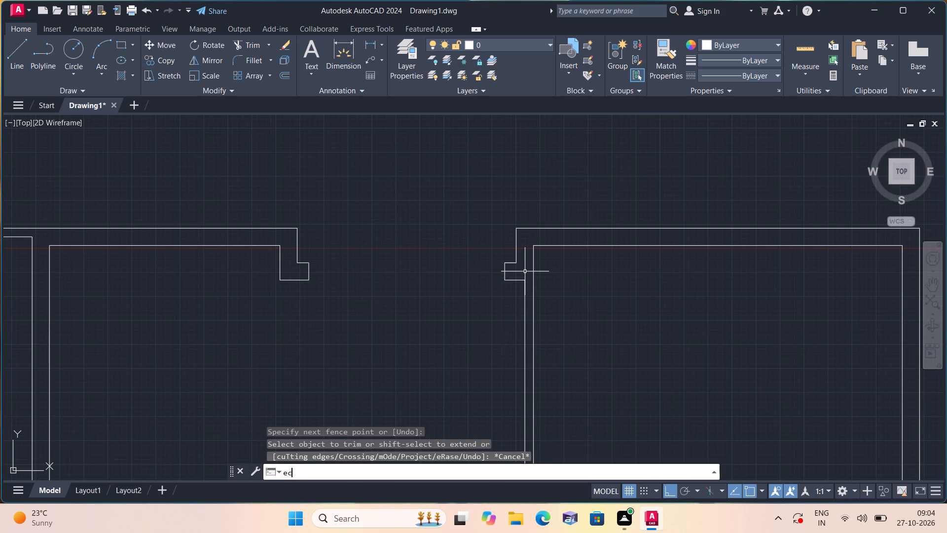
pyautogui.press('BackSpace')
pyautogui.write('xte')
pyautogui.press('space')
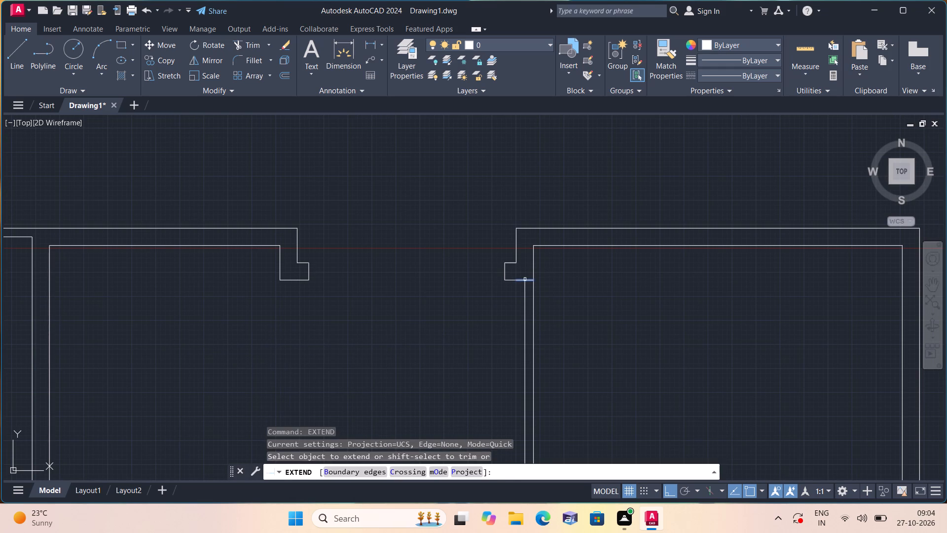
pyautogui.click(524, 278)
pyautogui.press('space')
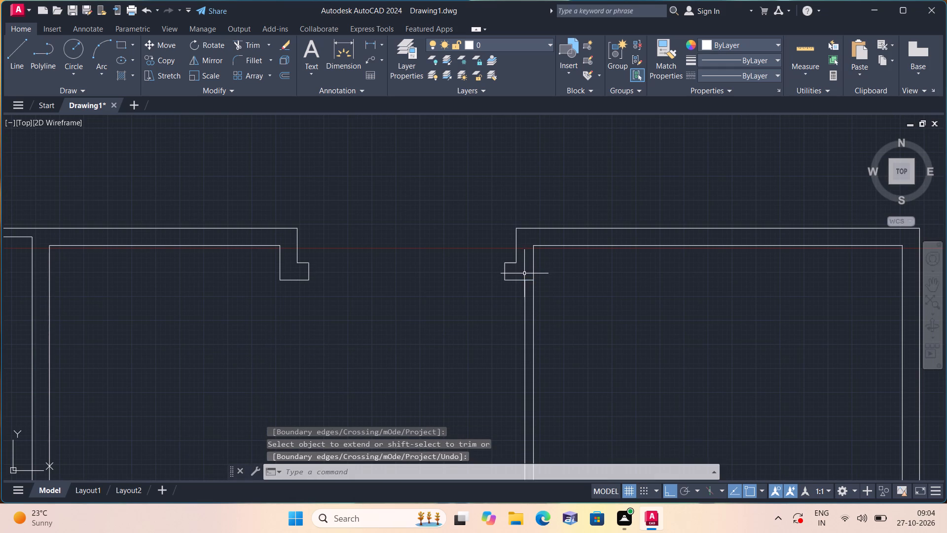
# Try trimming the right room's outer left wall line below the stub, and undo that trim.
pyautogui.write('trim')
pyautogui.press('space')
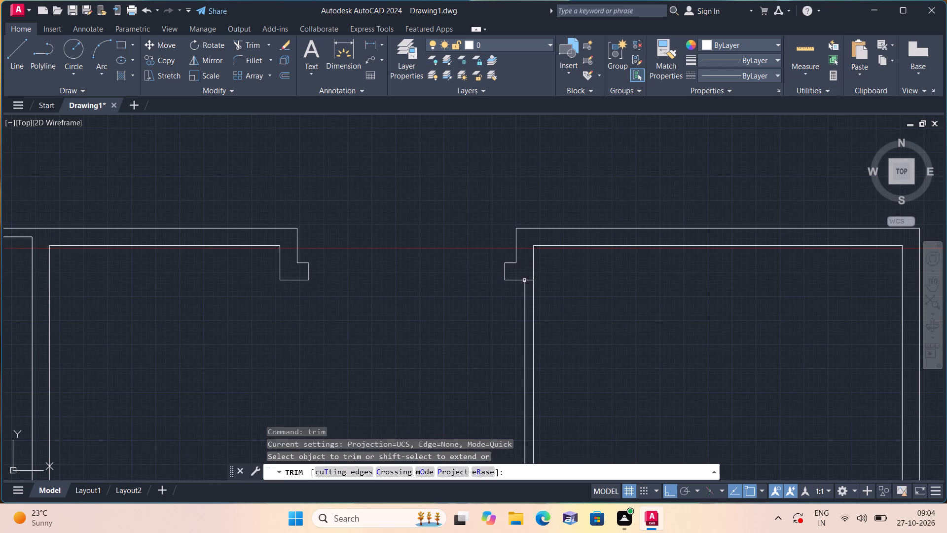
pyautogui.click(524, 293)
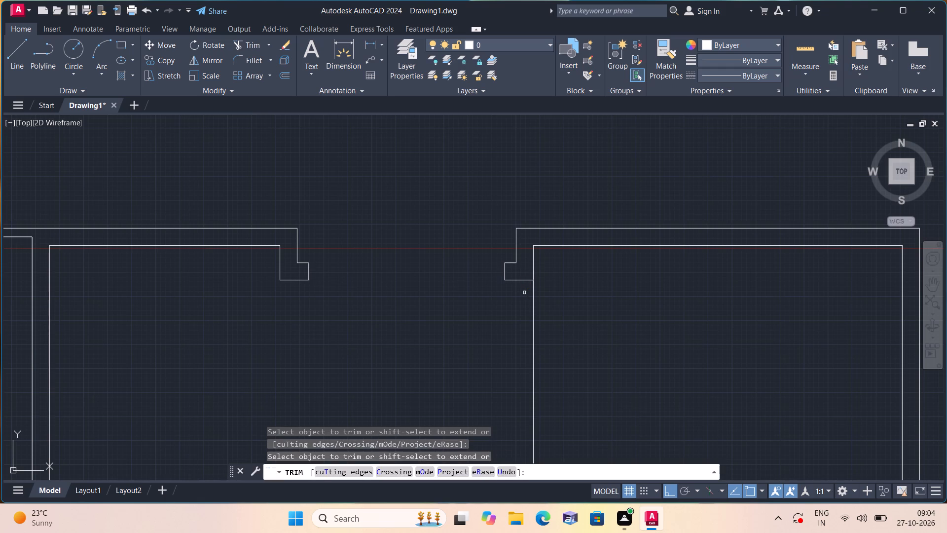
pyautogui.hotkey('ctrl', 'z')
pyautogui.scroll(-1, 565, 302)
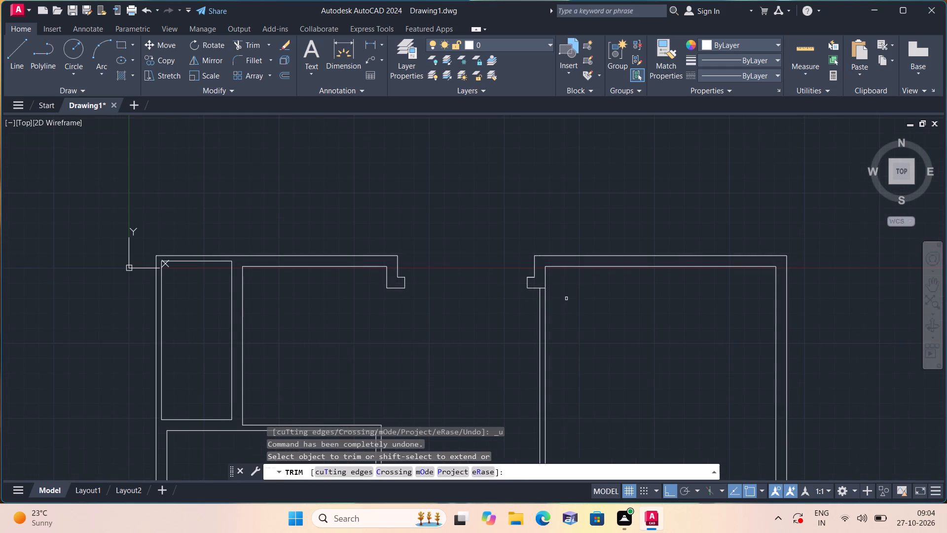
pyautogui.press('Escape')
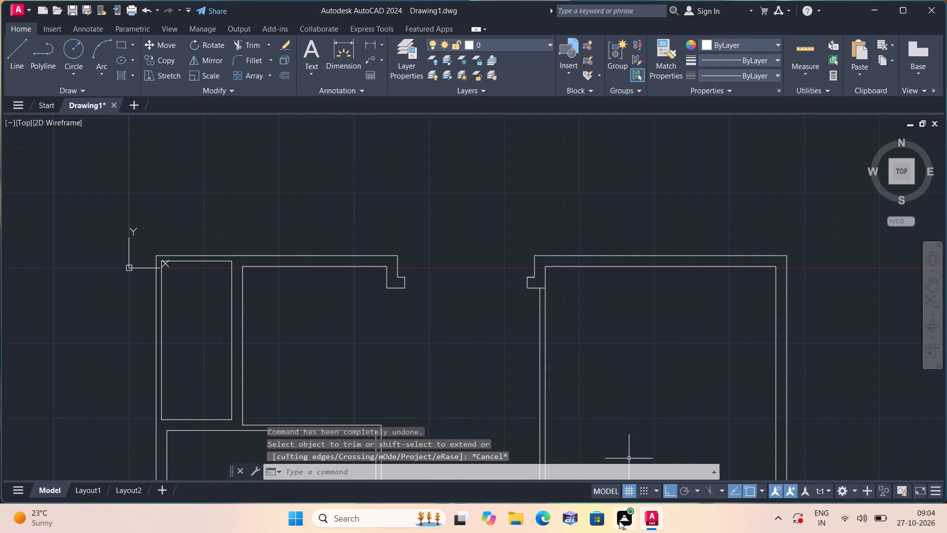
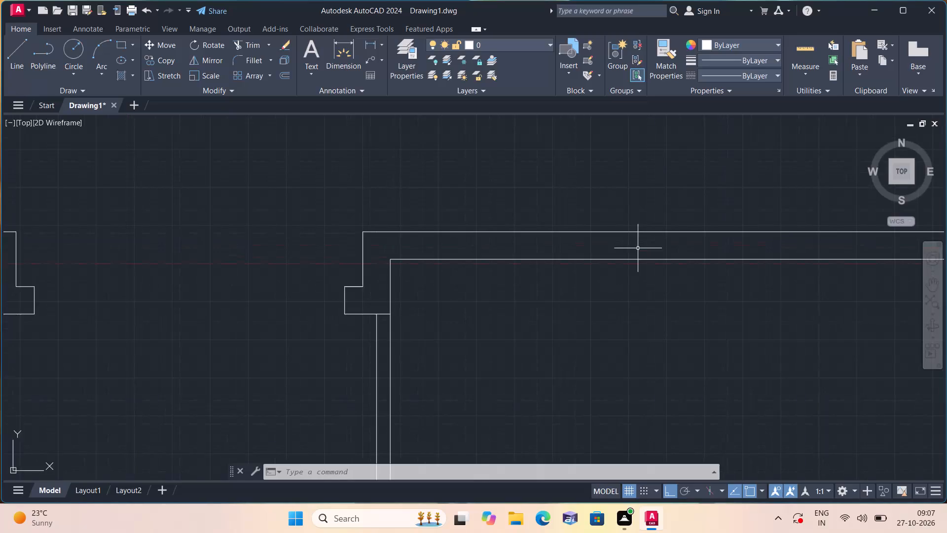
# Offset the right room's inner top wall line 13' downward into the room.
pyautogui.scroll(-1, 640, 256)
pyautogui.moveTo(579, 310); pyautogui.dragTo(558, 249, button='middle')
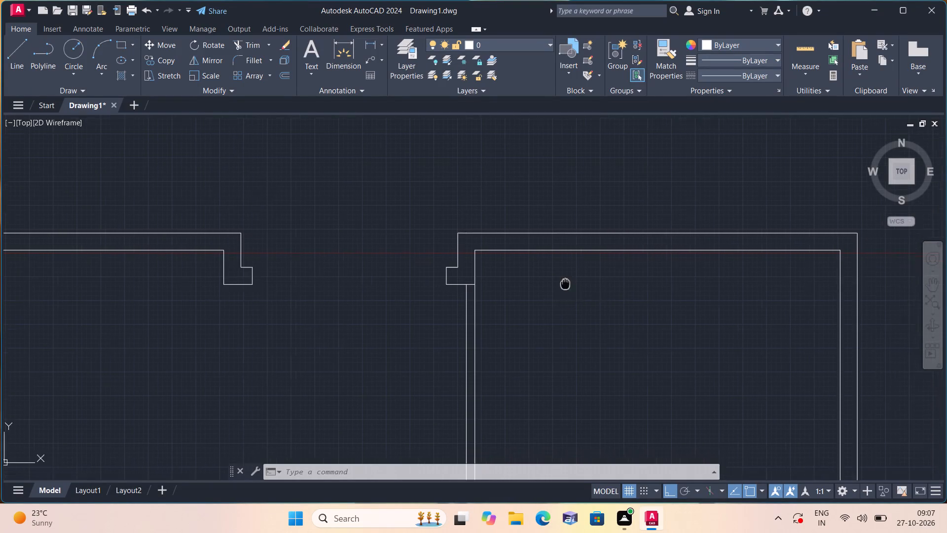
pyautogui.moveTo(558, 249); pyautogui.dragTo(557, 244, button='middle')
pyautogui.scroll(-1, 559, 239)
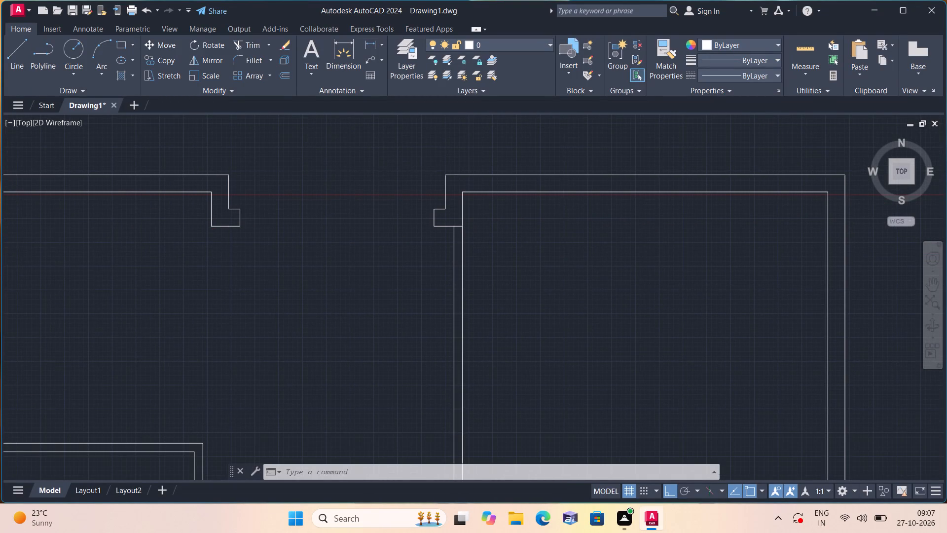
pyautogui.moveTo(559, 240); pyautogui.dragTo(549, 222, button='middle')
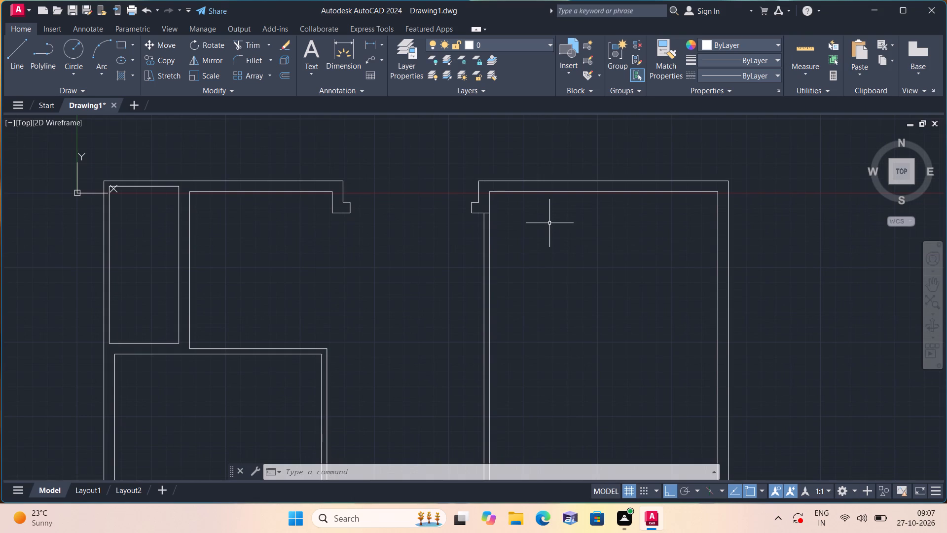
pyautogui.write('off')
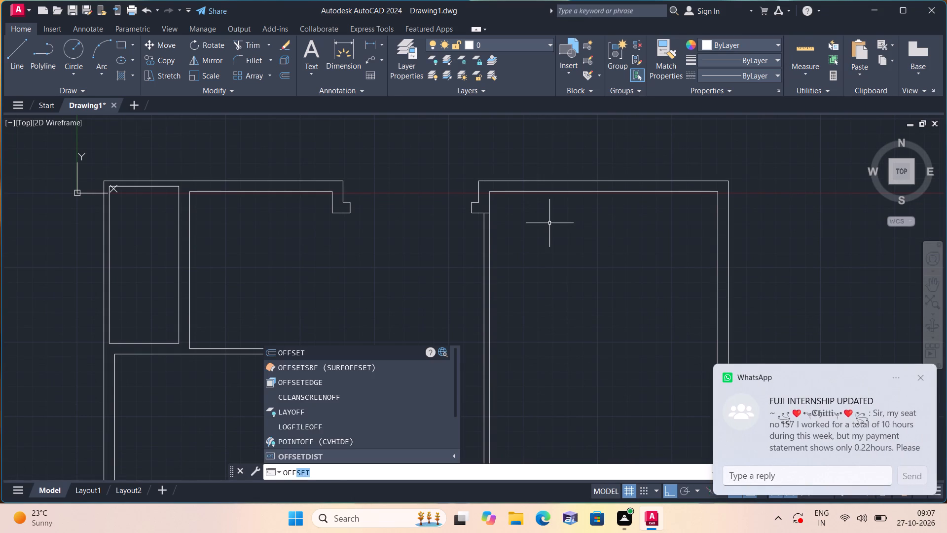
pyautogui.press('space')
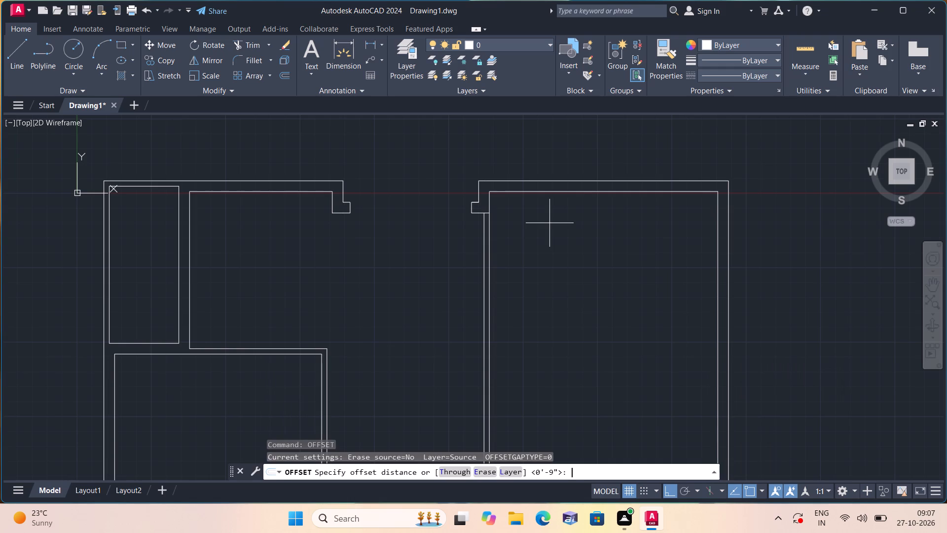
pyautogui.write("13'")
pyautogui.press('space')
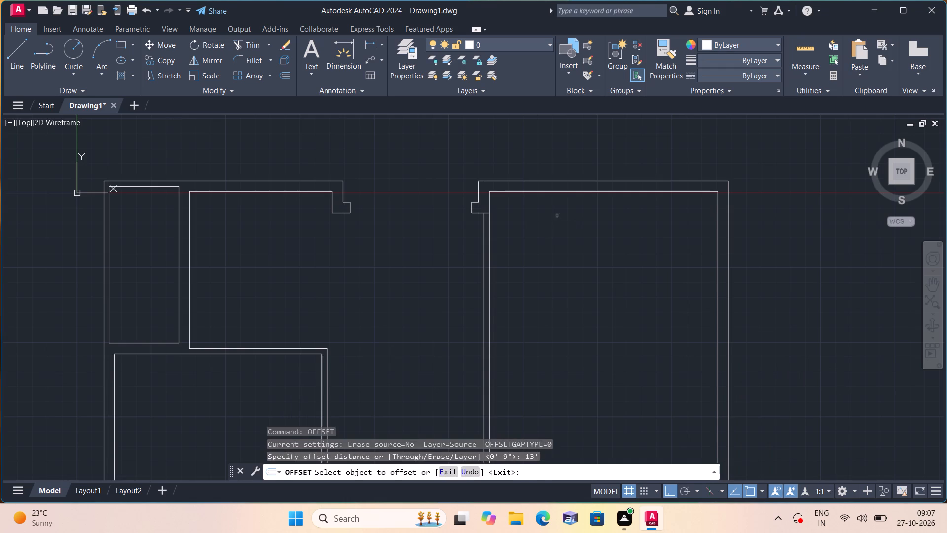
pyautogui.click(567, 190)
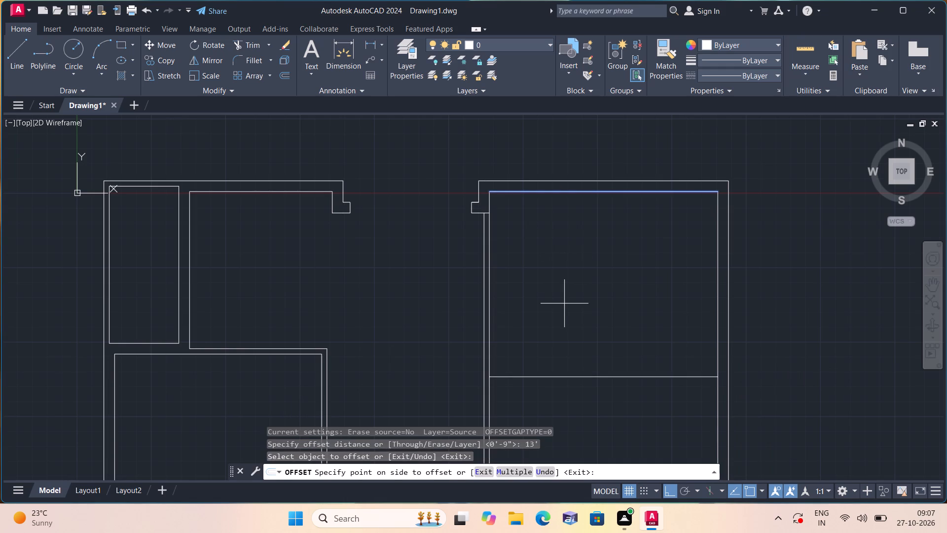
pyautogui.click(564, 304)
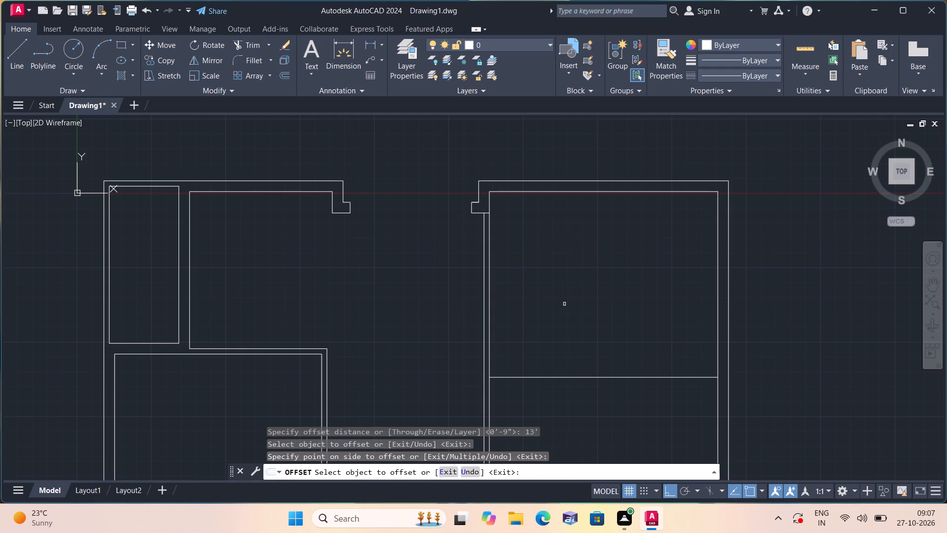
pyautogui.press('space')
# Offset the new horizontal partition line 4.5" downward to form the partition wall.
pyautogui.press('space')
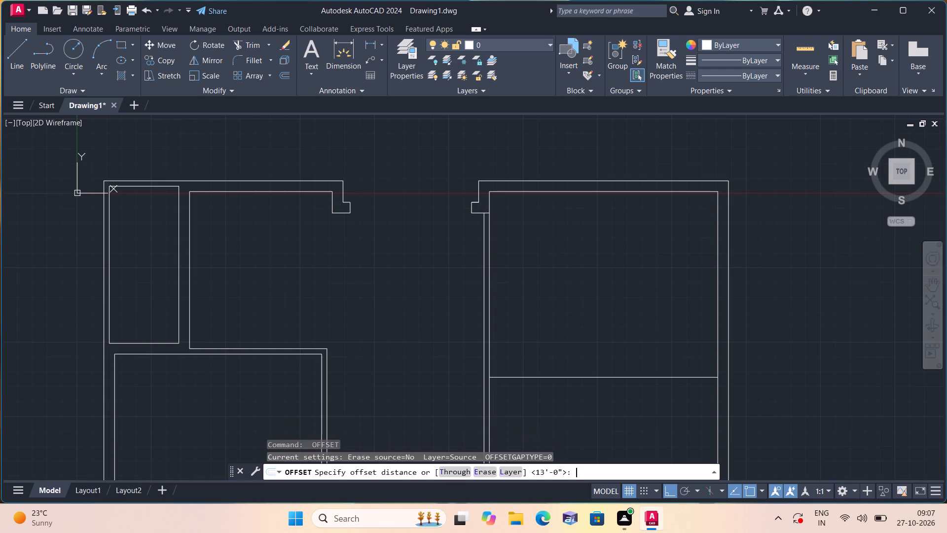
pyautogui.write('4.5"')
pyautogui.press('space')
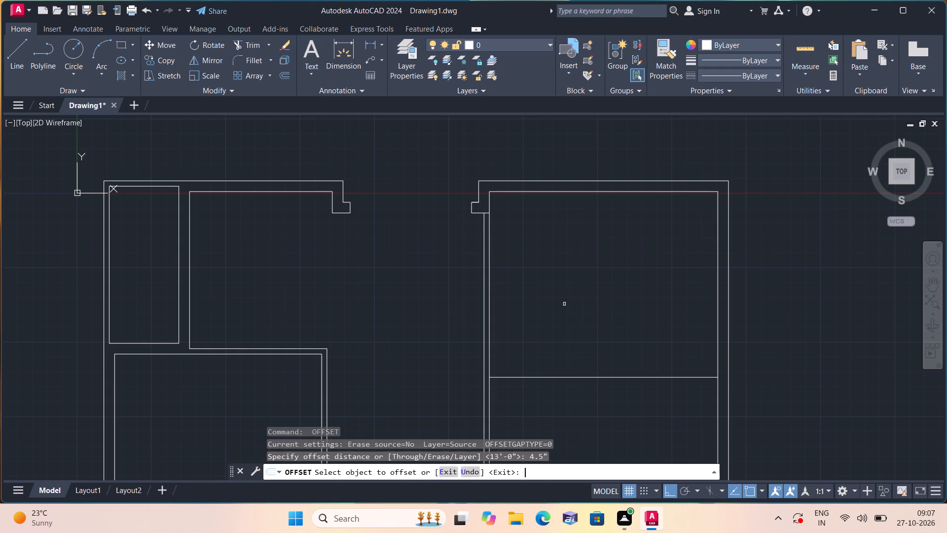
pyautogui.click(573, 382)
pyautogui.click(573, 379)
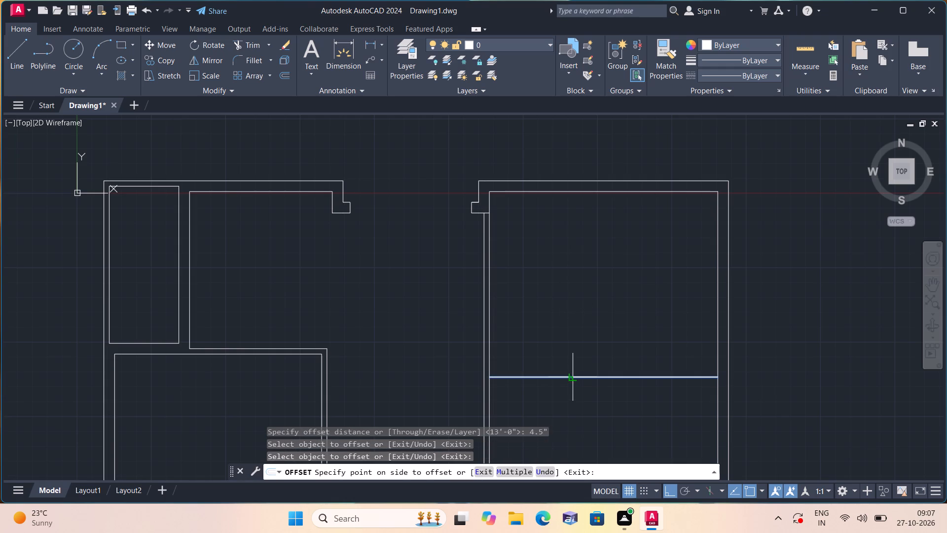
pyautogui.click(570, 396)
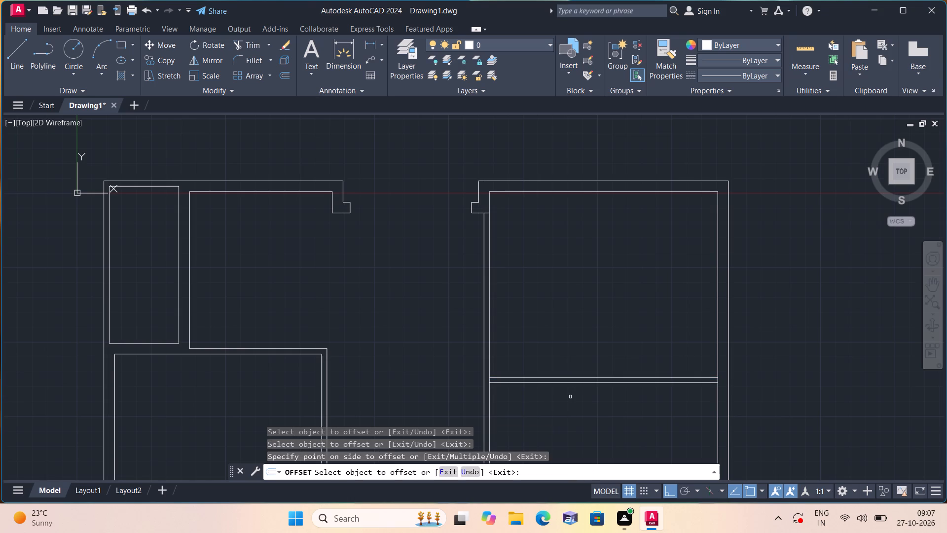
pyautogui.press('space')
# Extend both partition lines leftward to the left room's outer wall line and rightward to the right room's outer wall line.
pyautogui.write('exte')
pyautogui.press('space')
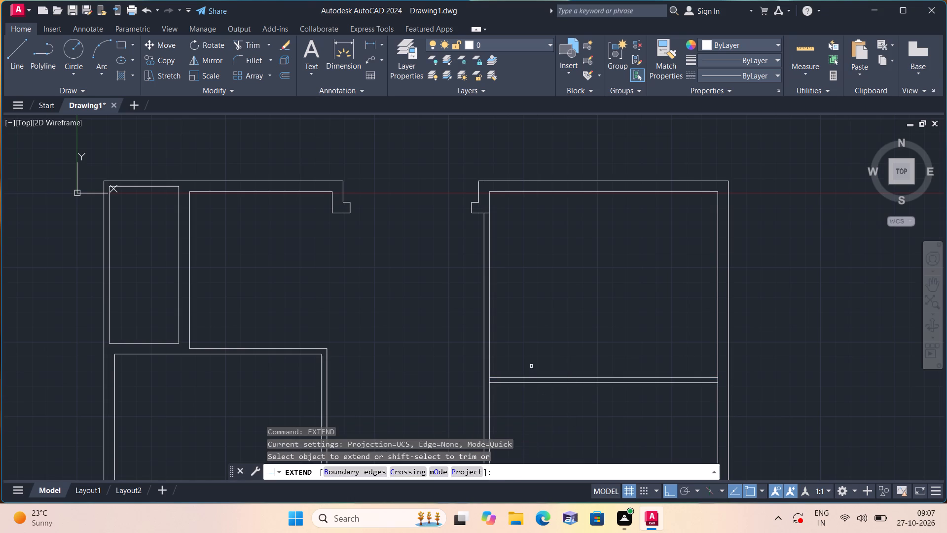
pyautogui.moveTo(531, 366); pyautogui.dragTo(516, 395)
pyautogui.moveTo(551, 354); pyautogui.dragTo(568, 367)
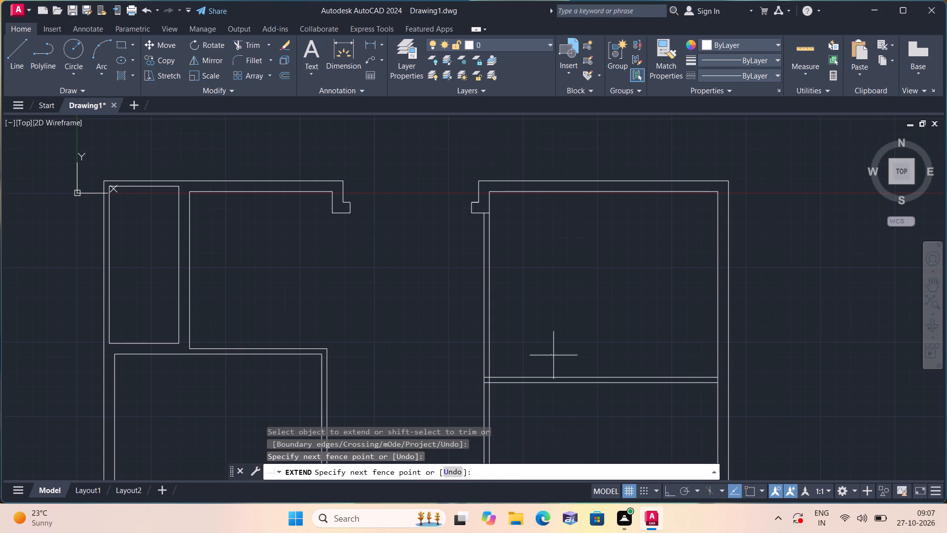
pyautogui.moveTo(568, 367); pyautogui.dragTo(632, 413)
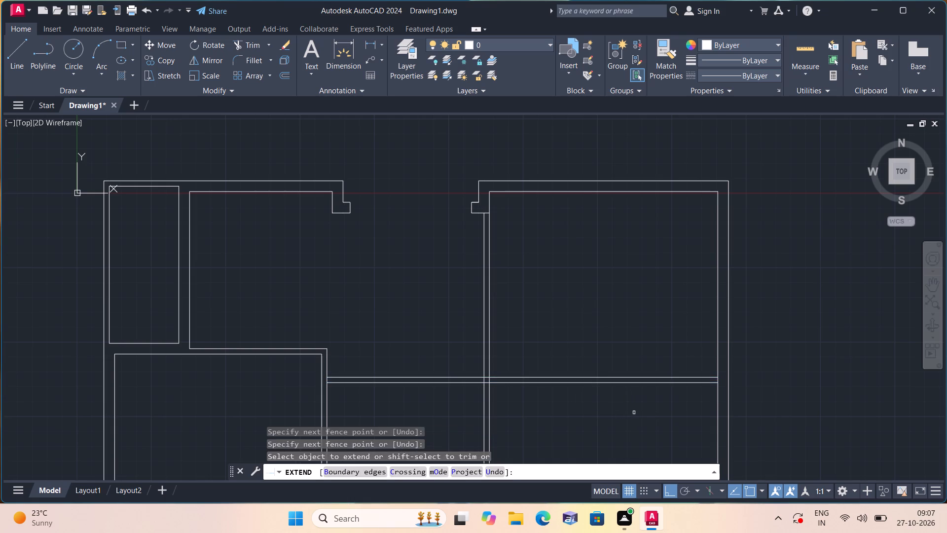
pyautogui.moveTo(637, 409); pyautogui.dragTo(676, 322)
pyautogui.press('space')
# Trim both partition lines in the gap between the left room and the right room's outer left wall line.
pyautogui.write('trim')
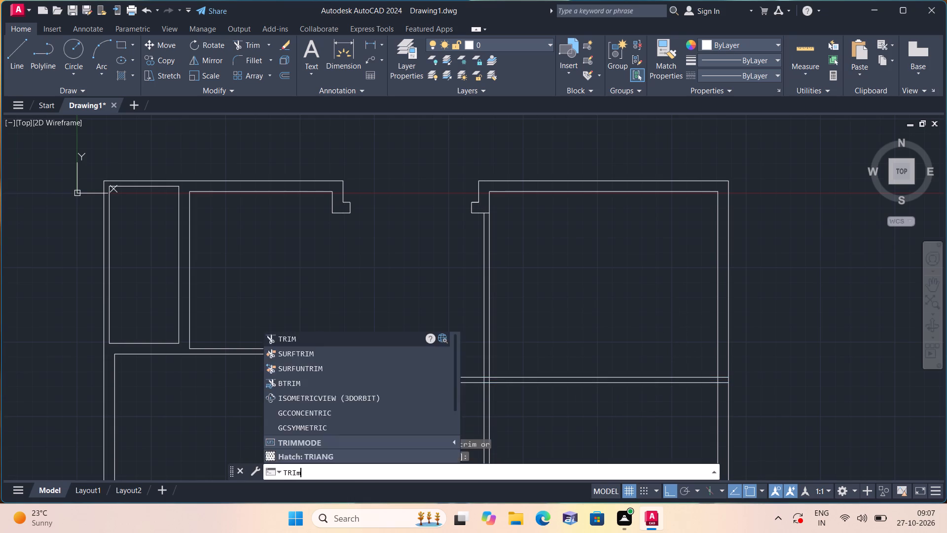
pyautogui.press('space')
pyautogui.moveTo(433, 305); pyautogui.dragTo(429, 361)
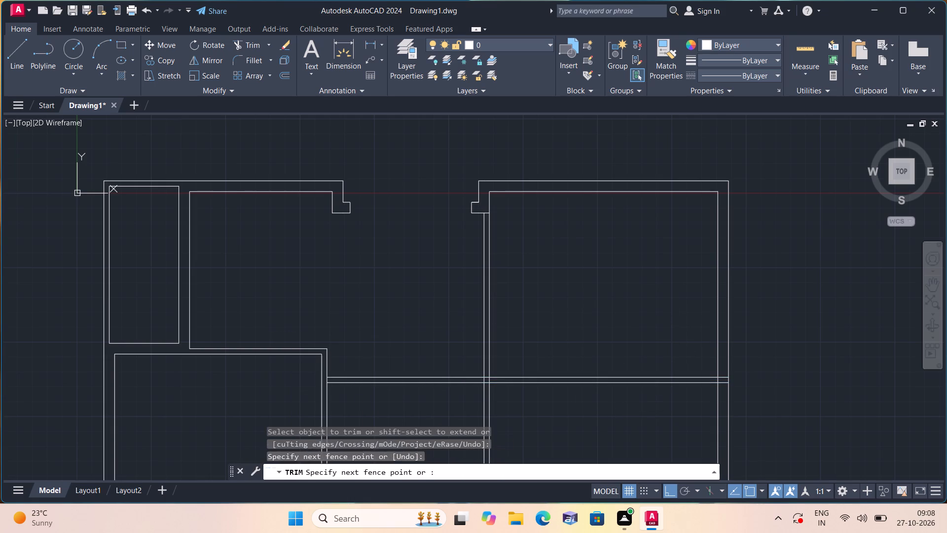
pyautogui.moveTo(429, 361); pyautogui.dragTo(428, 410)
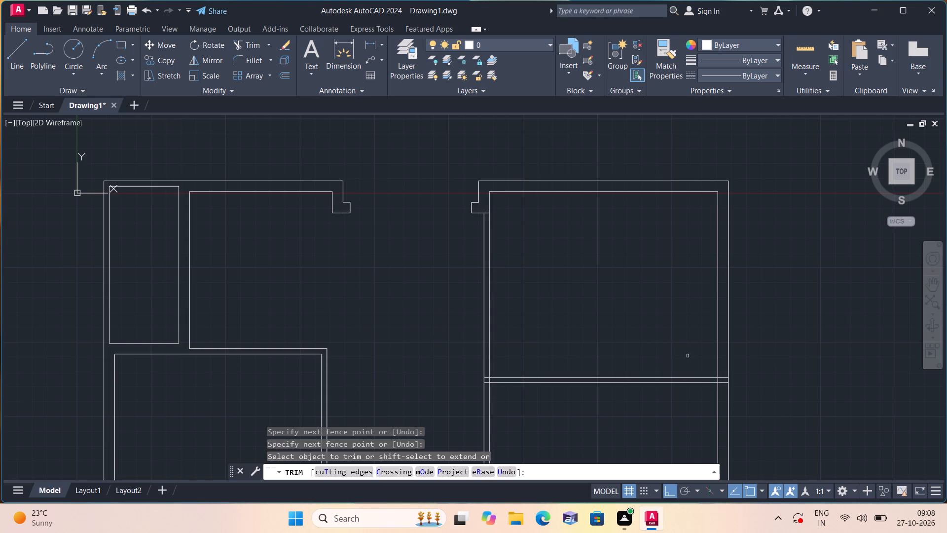
# Trim the inner right wall line between the partition lines and the upper partition line within the right wall's thickness.
pyautogui.scroll(2, 713, 382)
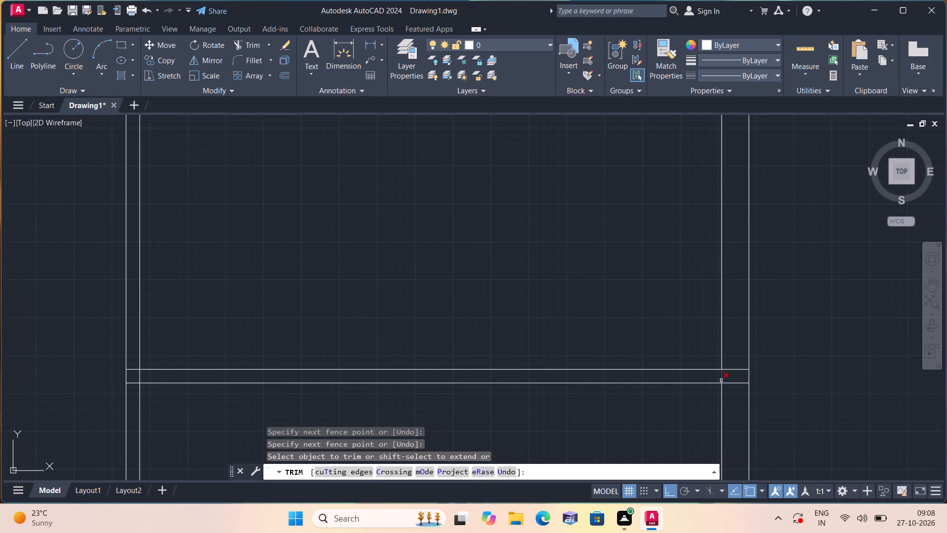
pyautogui.click(723, 379)
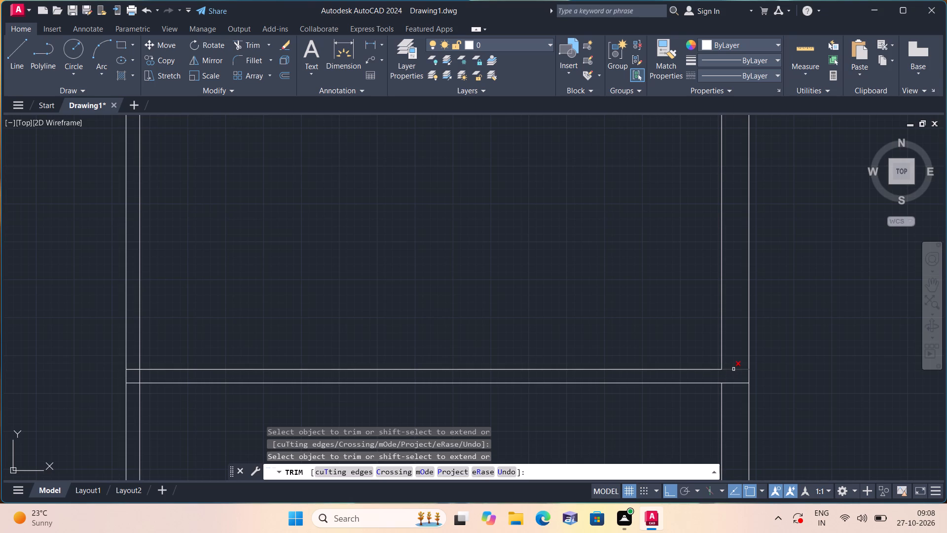
pyautogui.click(733, 369)
# Trim the inner left wall line between the partition lines and the lower partition line within the left wall's thickness.
pyautogui.scroll(-1, 733, 369)
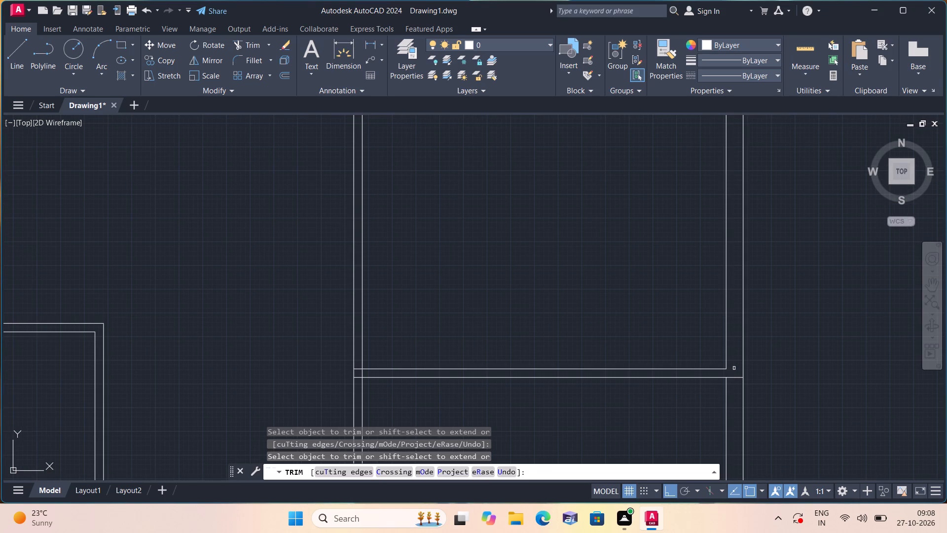
pyautogui.moveTo(735, 364); pyautogui.dragTo(735, 307, button='middle')
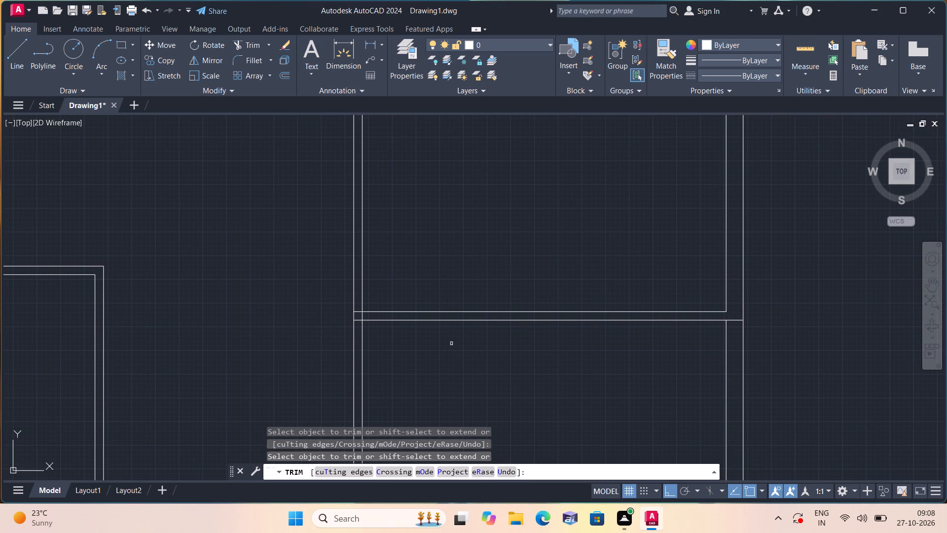
pyautogui.scroll(2, 361, 319)
pyautogui.click(353, 326)
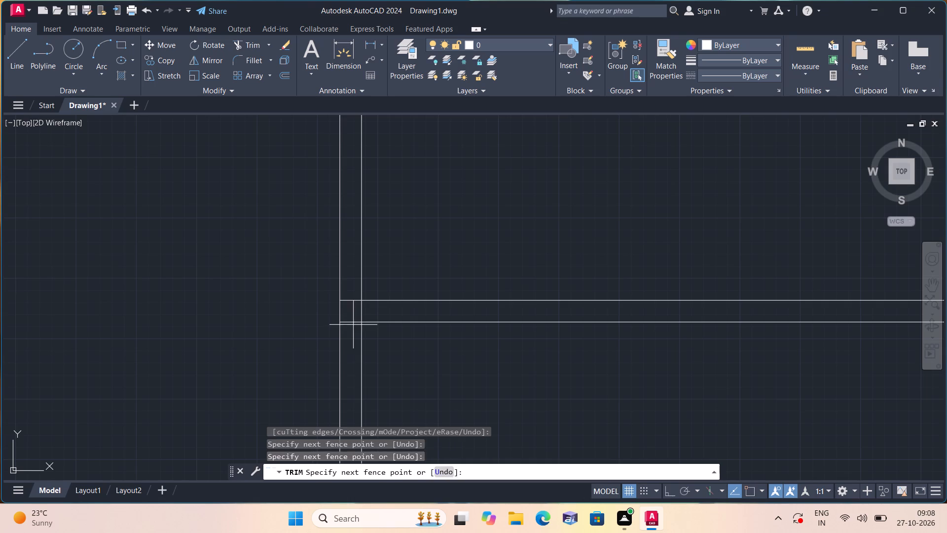
pyautogui.click(366, 314)
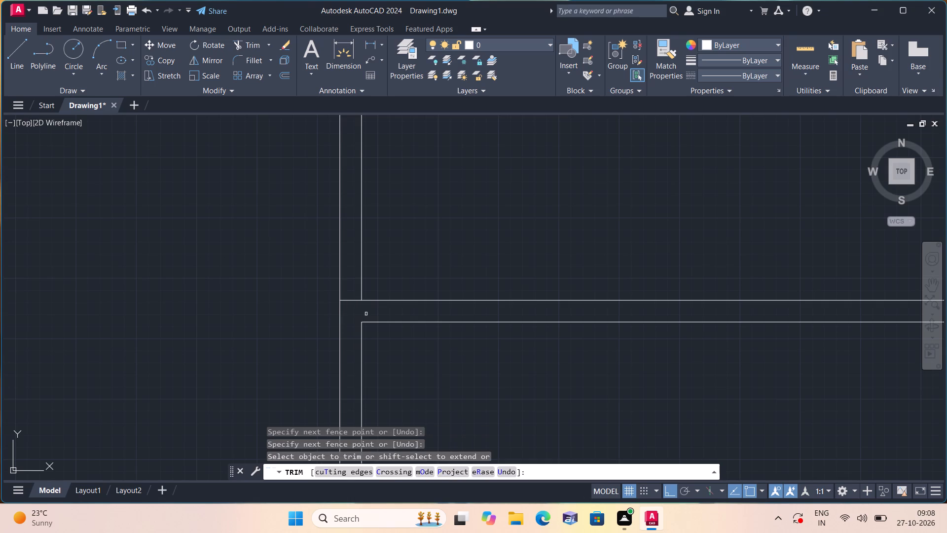
pyautogui.scroll(-3, 366, 314)
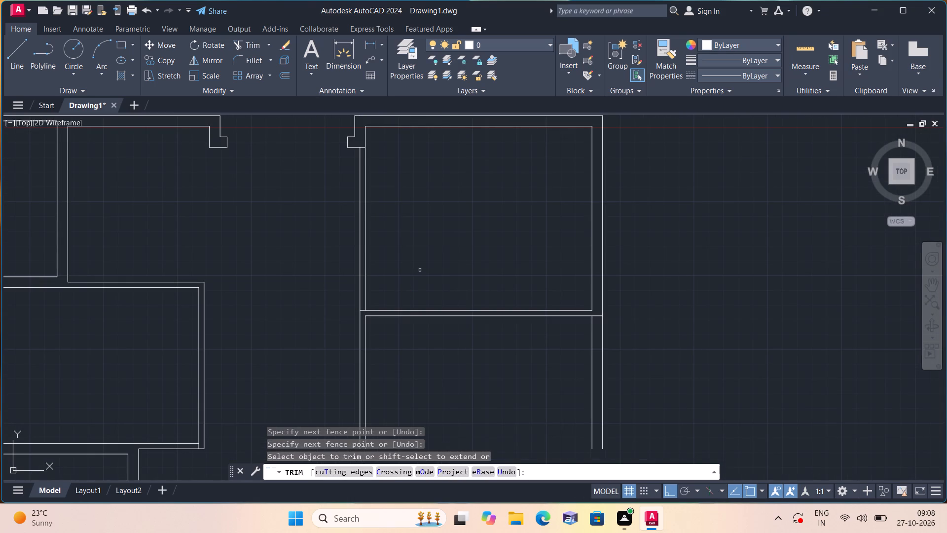
pyautogui.press('space')
# Offset the inner right wall line below the partition 10' to the left.
pyautogui.write('off')
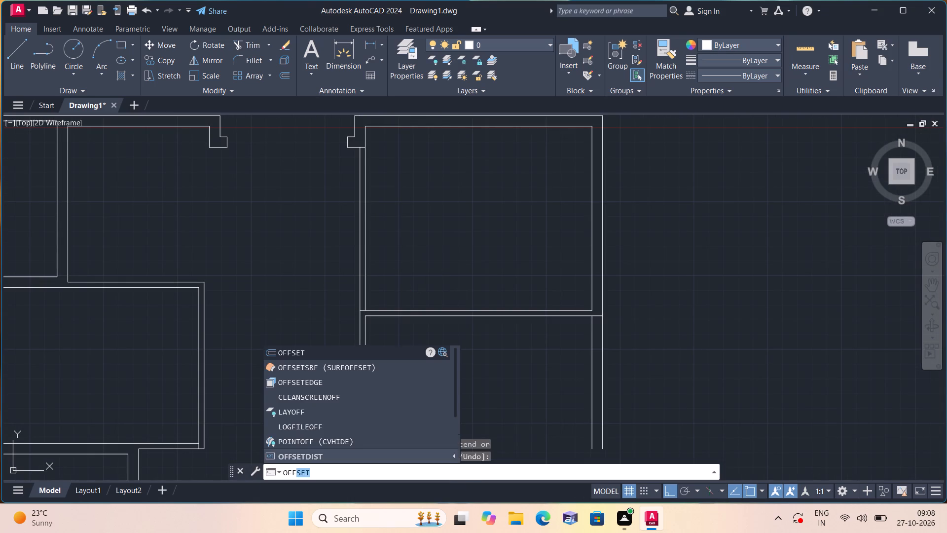
pyautogui.press('space')
pyautogui.write("10'")
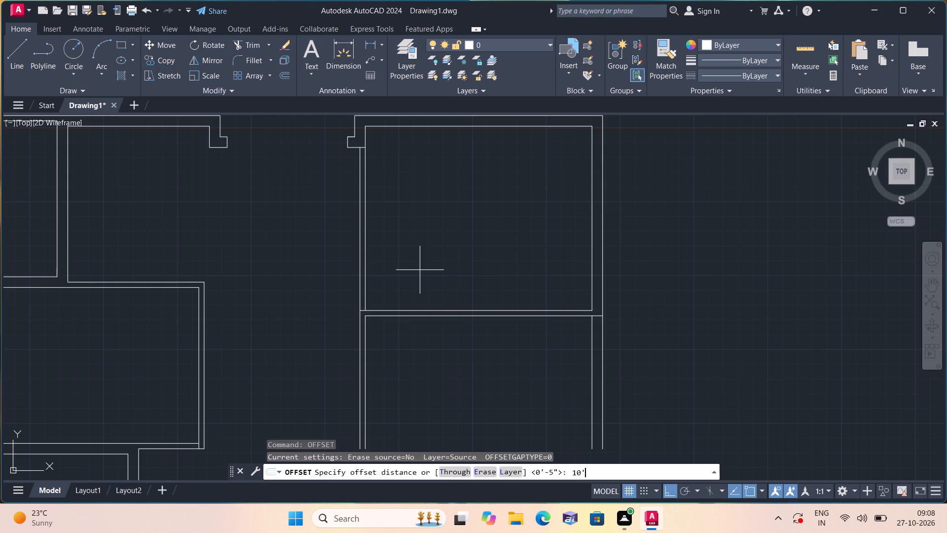
pyautogui.press('space')
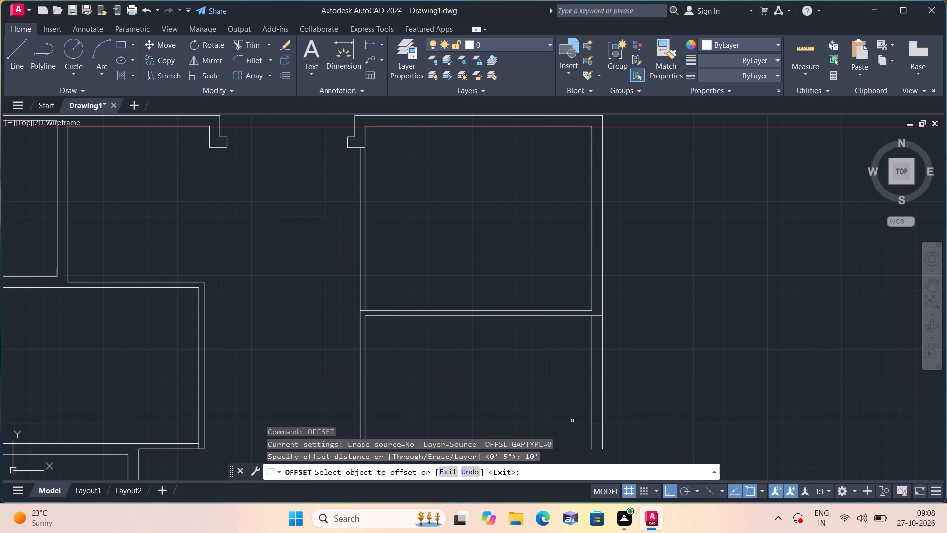
pyautogui.click(592, 387)
pyautogui.click(487, 368)
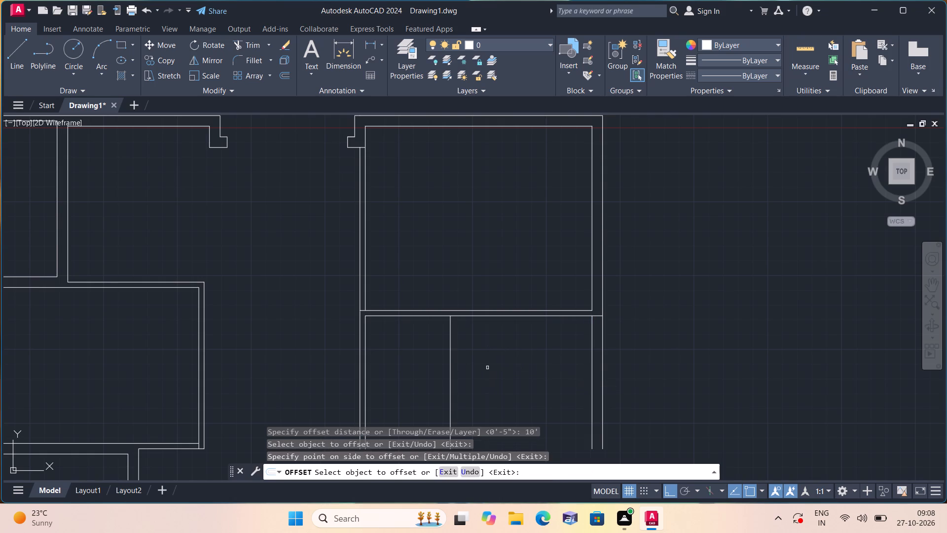
pyautogui.press('space')
# Offset the new vertical line 4.5" to the left to form a vertical partition wall.
pyautogui.press('space')
pyautogui.write('4.5"')
pyautogui.press('space')
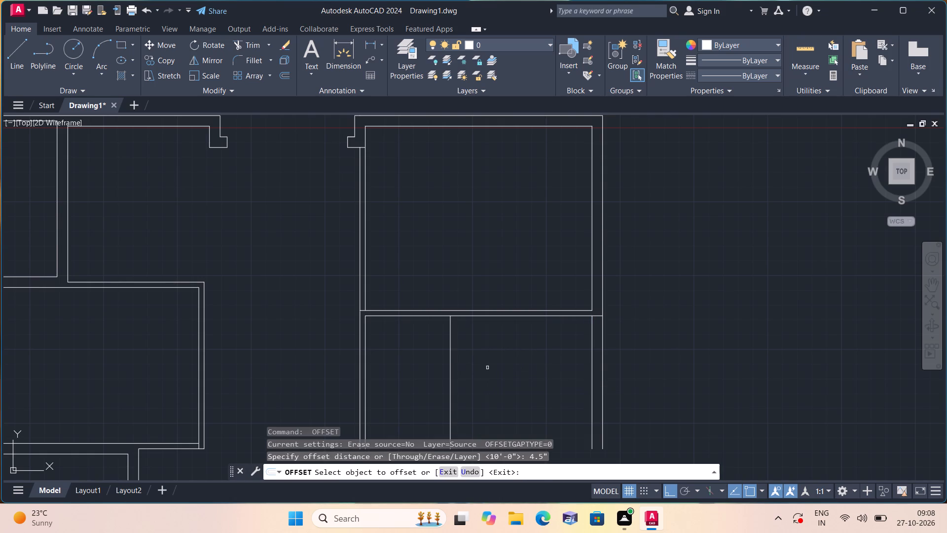
pyautogui.click(450, 326)
pyautogui.click(396, 329)
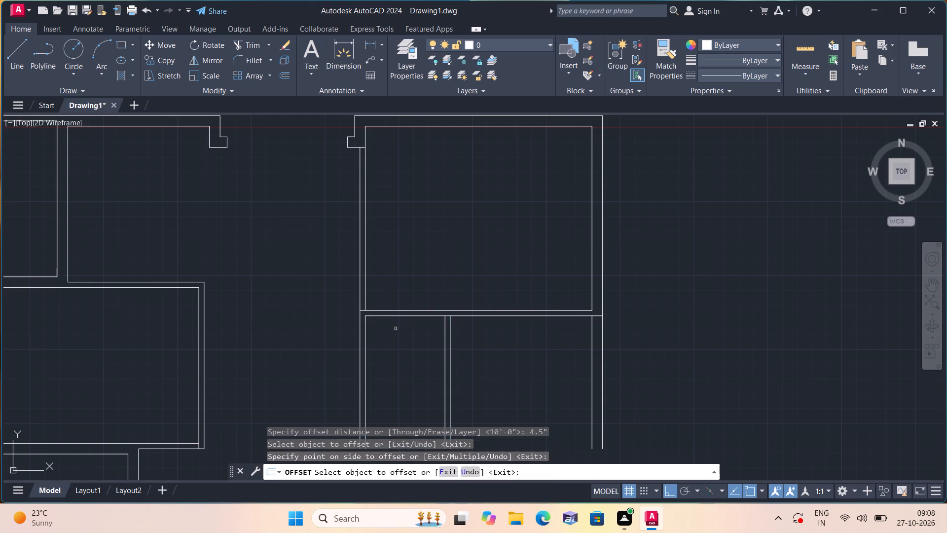
pyautogui.press('space')
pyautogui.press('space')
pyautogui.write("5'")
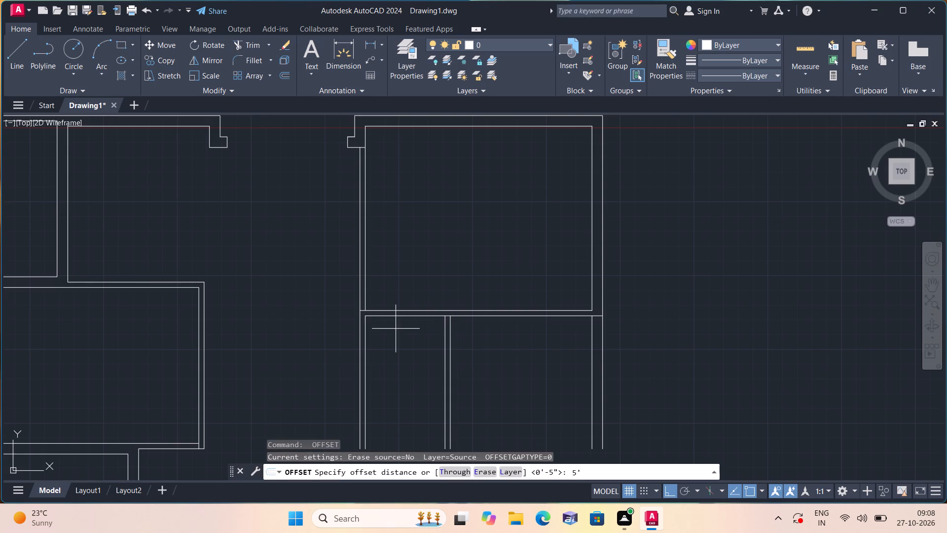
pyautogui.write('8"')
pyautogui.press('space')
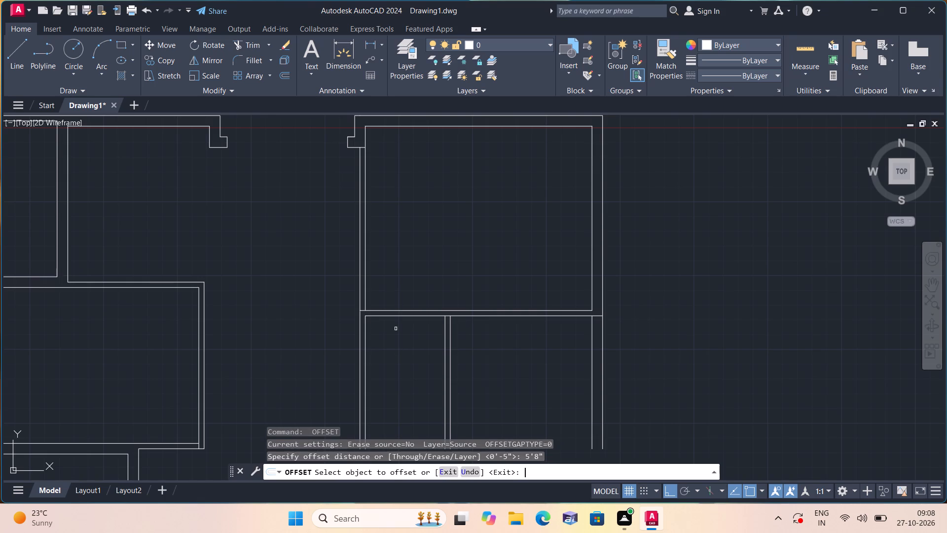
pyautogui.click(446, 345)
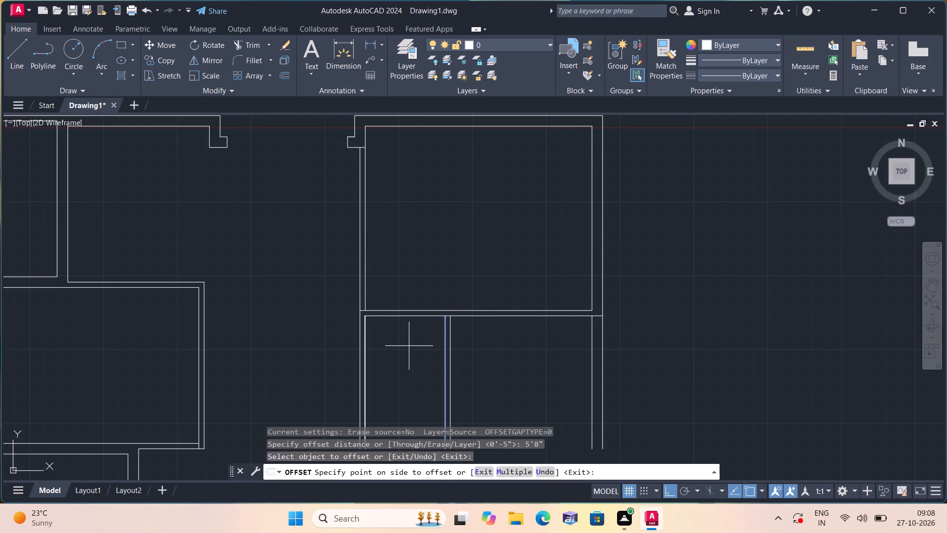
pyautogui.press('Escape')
# Offset the lower line of the horizontal partition 5'6" downward in the right block.
pyautogui.write('off')
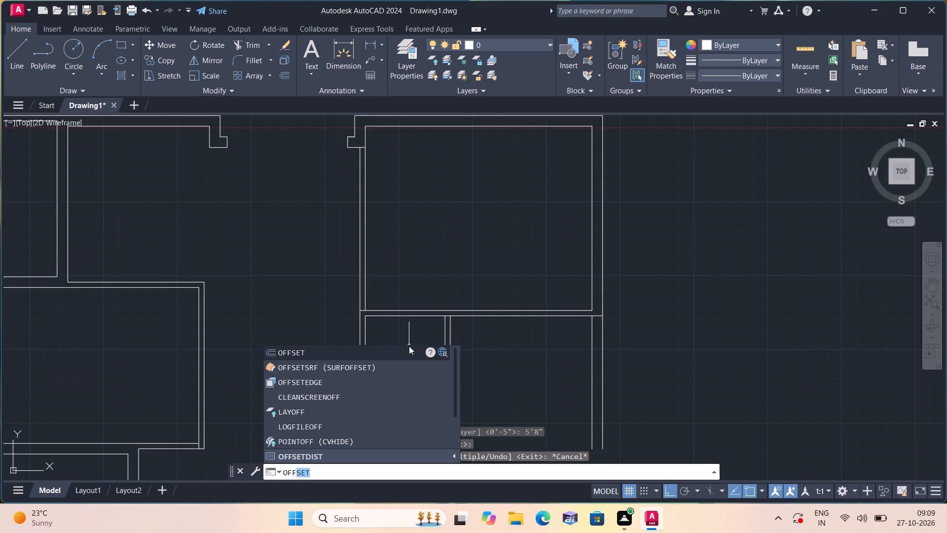
pyautogui.press('space')
pyautogui.write('5\'6"')
pyautogui.press('space')
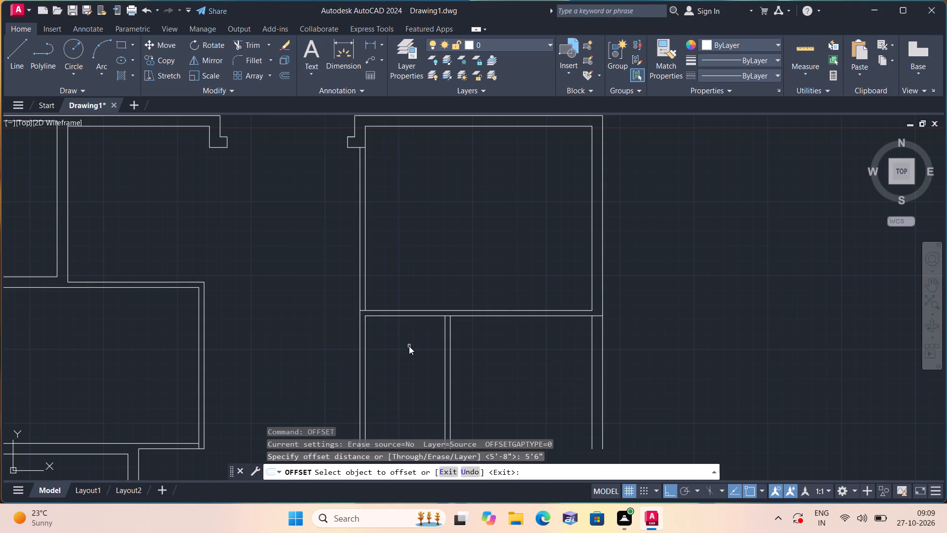
pyautogui.click(429, 316)
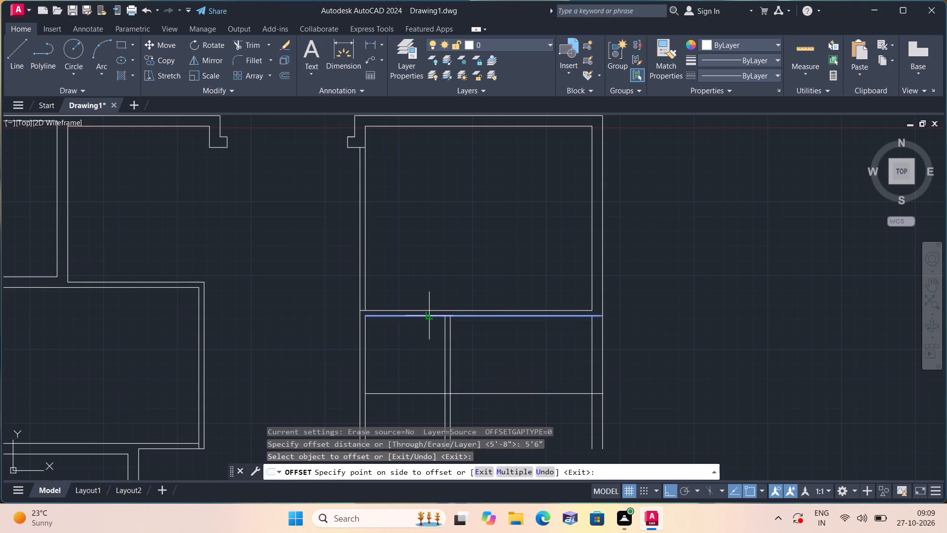
pyautogui.click(410, 351)
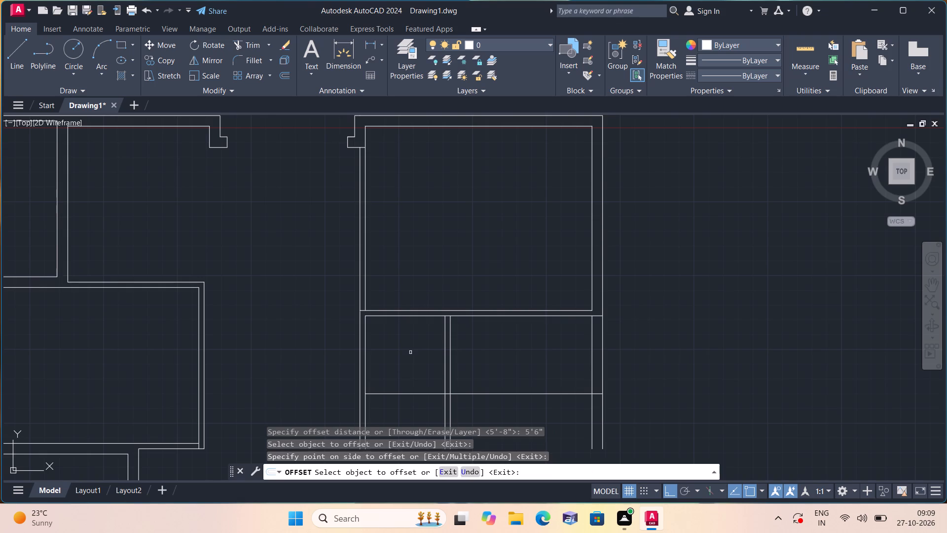
pyautogui.press('space')
# Offset the new horizontal line 9" downward to form a bottom wall.
pyautogui.press('space')
pyautogui.write('9"')
pyautogui.press('space')
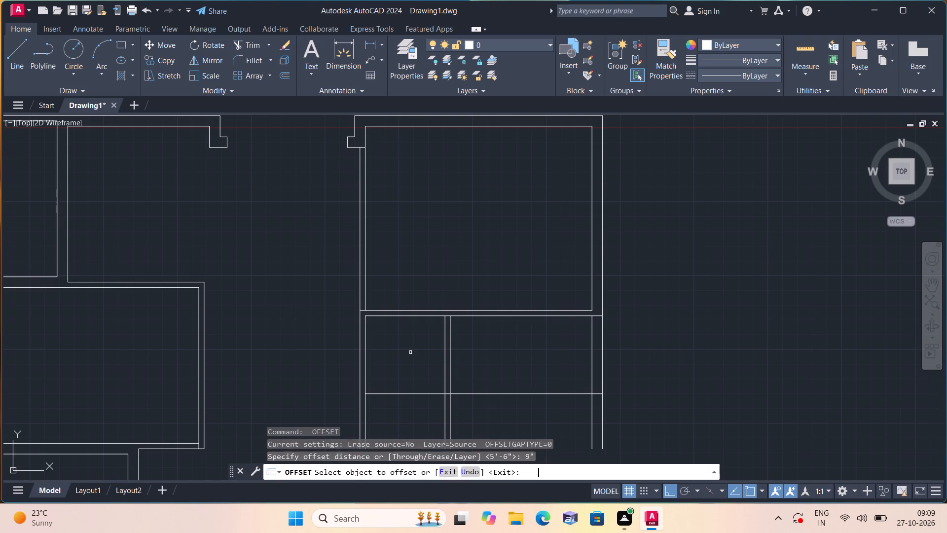
pyautogui.click(387, 391)
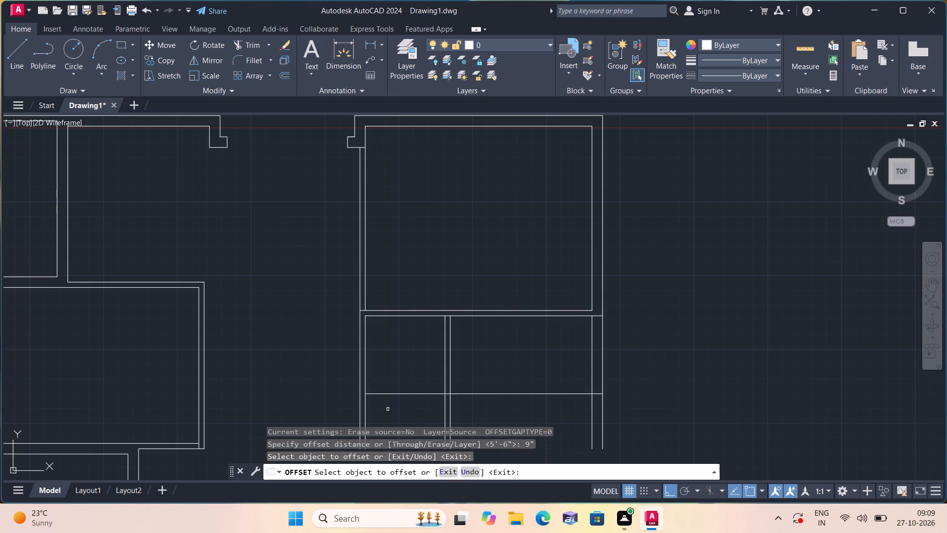
pyautogui.click(396, 395)
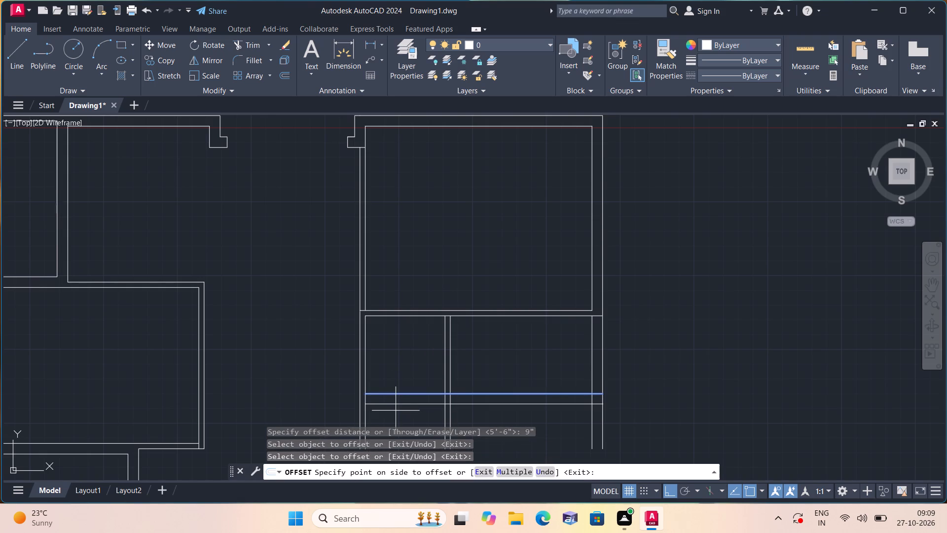
pyautogui.click(396, 414)
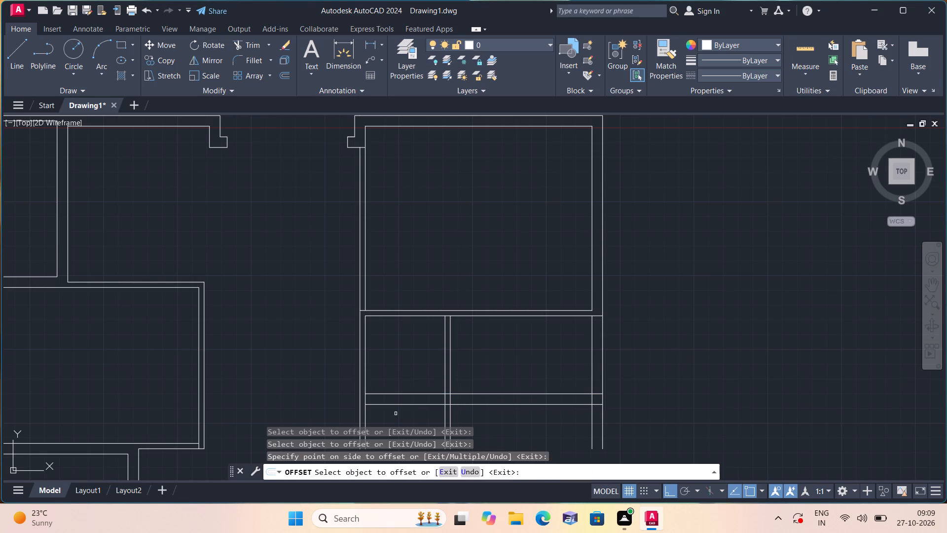
pyautogui.press('space')
# Extend both lines of the 9" bottom wall to the outer left wall line of the right block.
pyautogui.write('exte')
pyautogui.press('space')
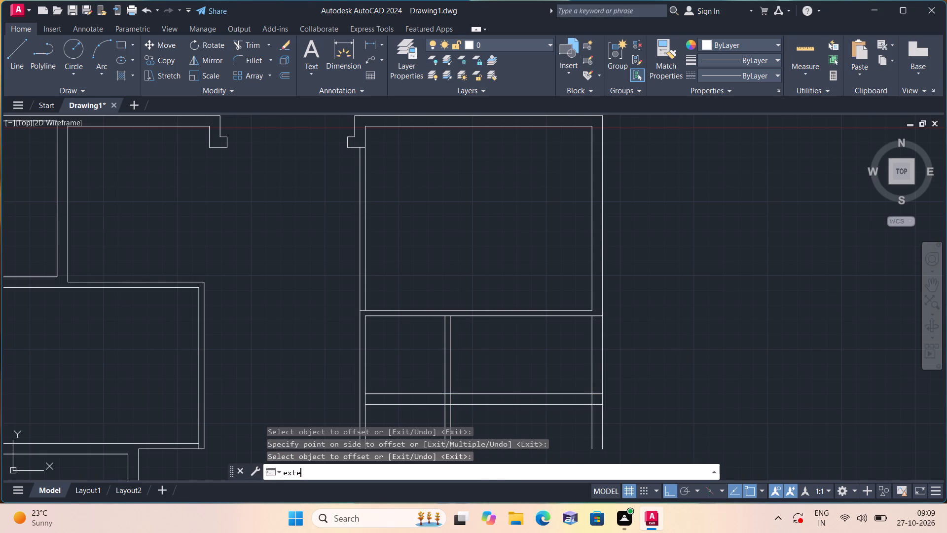
pyautogui.moveTo(396, 414); pyautogui.dragTo(394, 399)
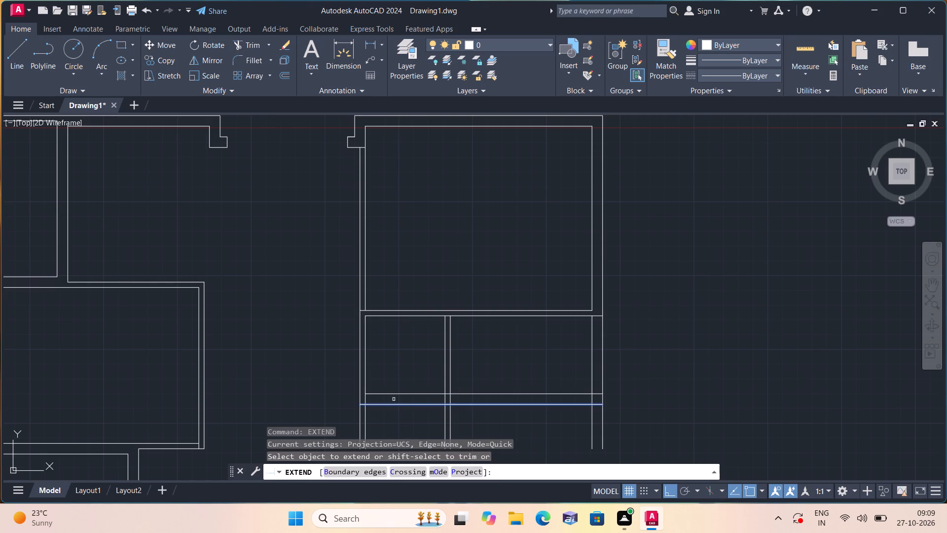
pyautogui.click(382, 408)
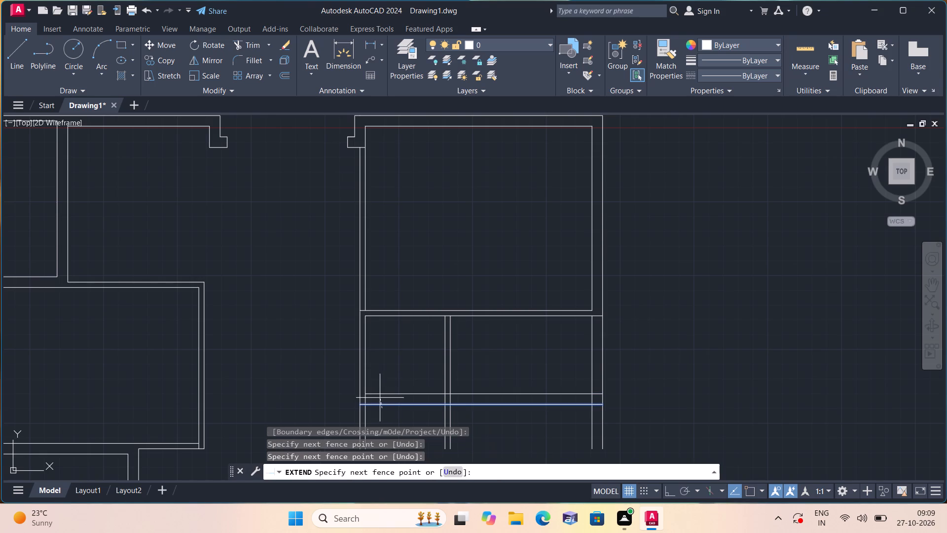
pyautogui.click(382, 381)
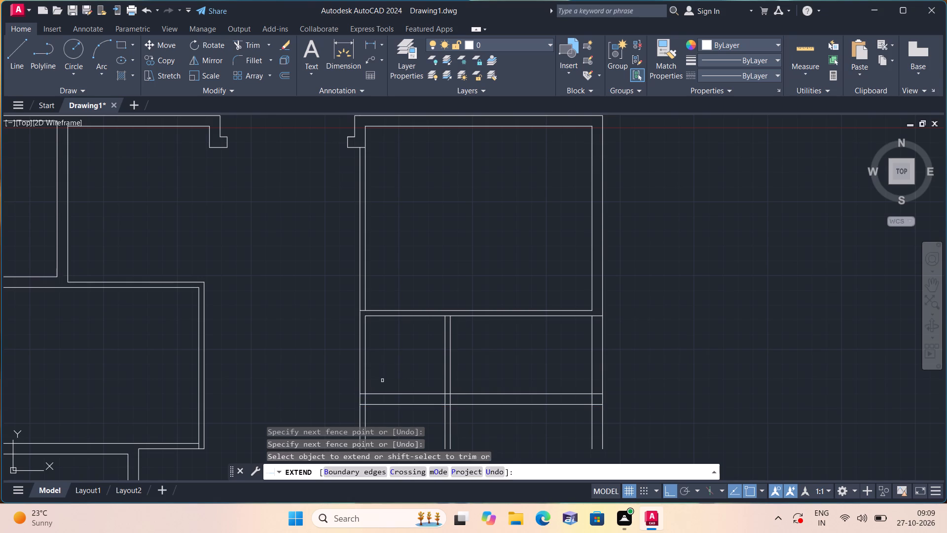
pyautogui.scroll(-1, 387, 377)
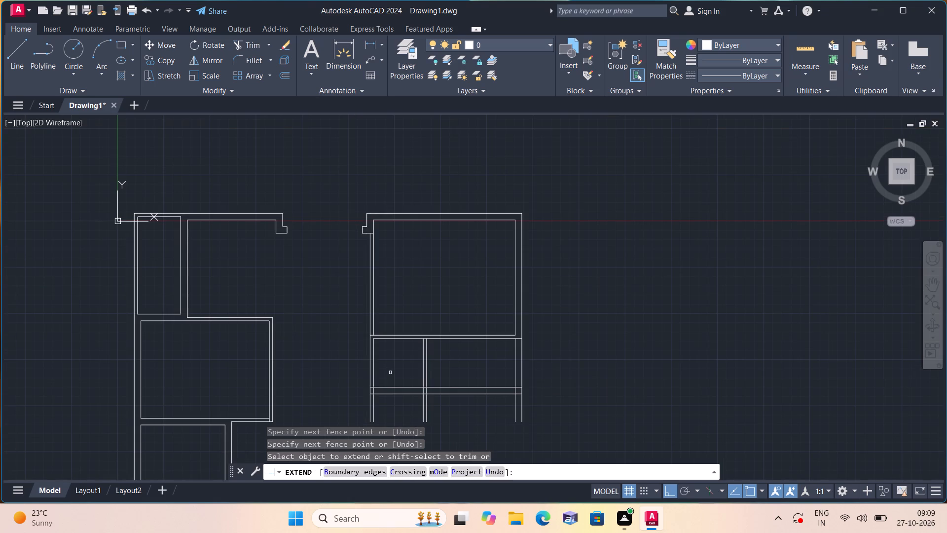
pyautogui.moveTo(390, 372); pyautogui.dragTo(435, 238, button='middle')
pyautogui.scroll(1, 435, 238)
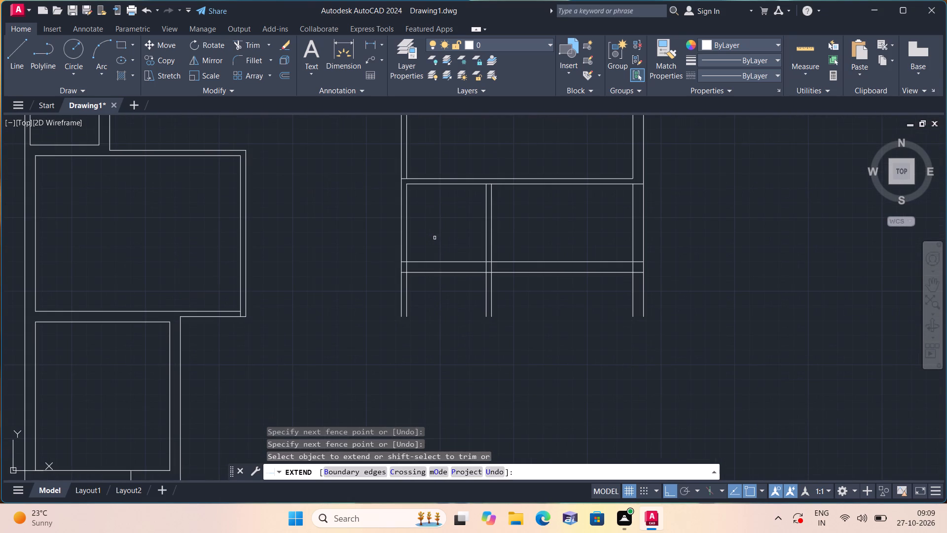
pyautogui.press('space')
# Trim the inner left wall line within the 9" bottom wall and both left wall lines below it.
pyautogui.write('trim')
pyautogui.press('space')
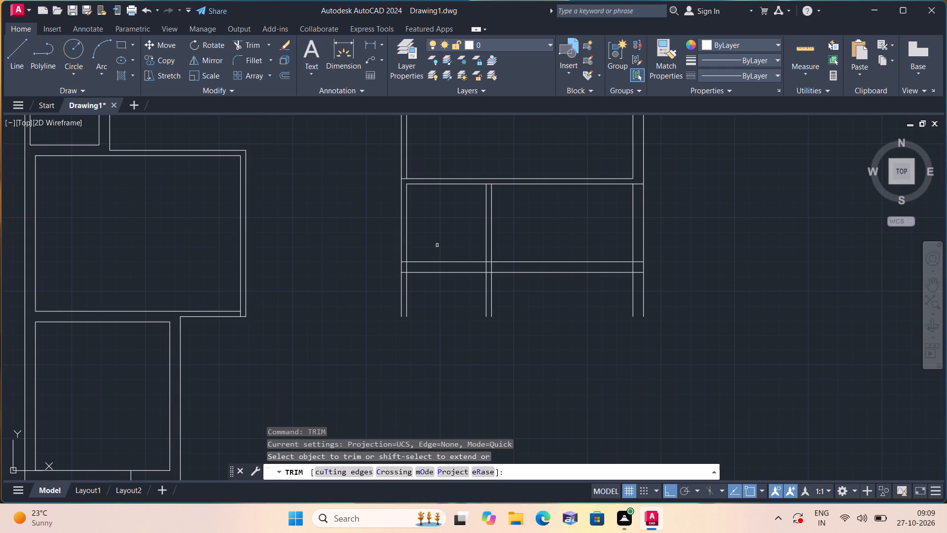
pyautogui.moveTo(437, 245); pyautogui.dragTo(458, 291, button='middle')
pyautogui.scroll(-1, 437, 245)
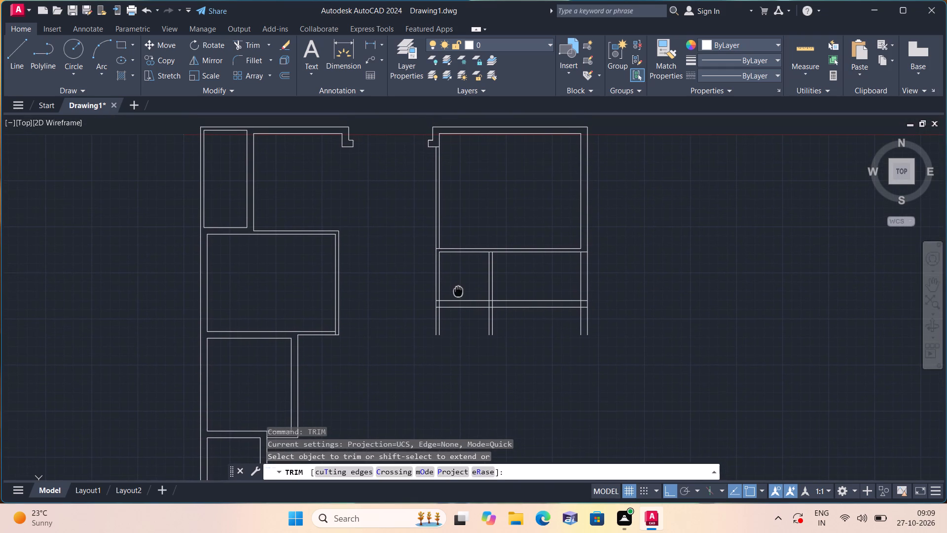
pyautogui.moveTo(458, 291); pyautogui.dragTo(462, 312, button='middle')
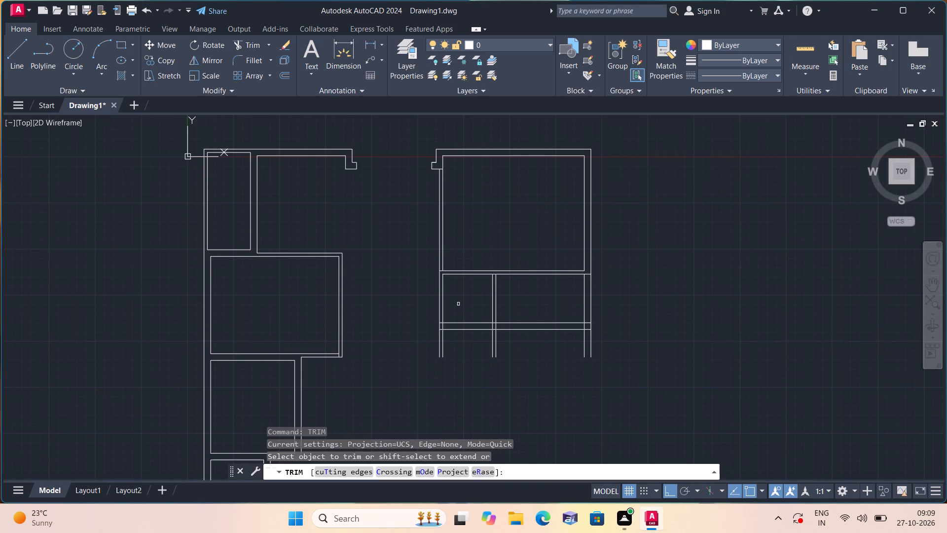
pyautogui.scroll(2, 451, 327)
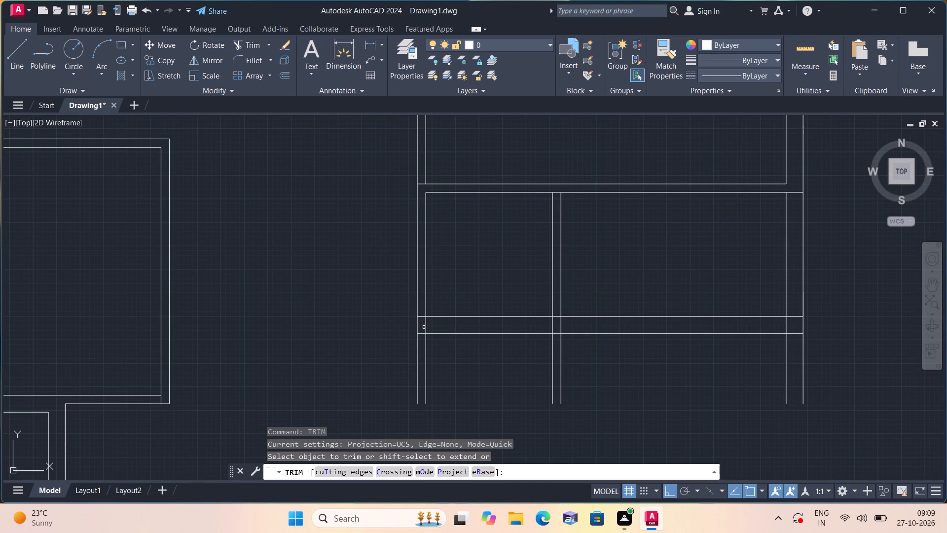
pyautogui.click(424, 327)
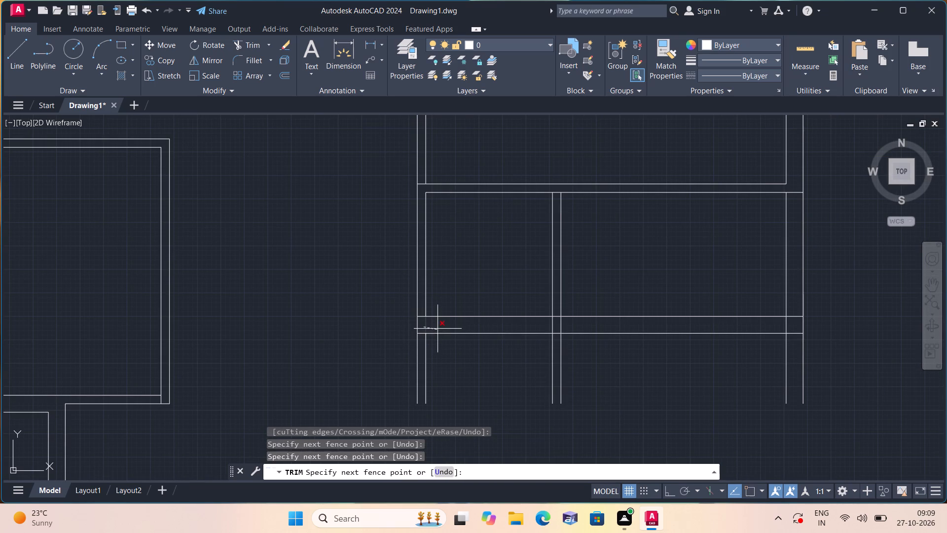
pyautogui.click(437, 328)
pyautogui.scroll(-1, 437, 328)
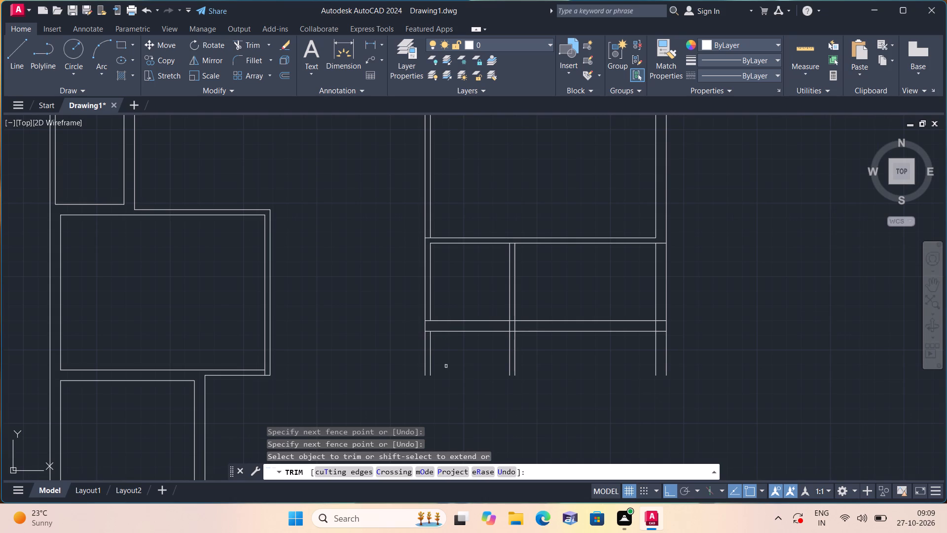
pyautogui.moveTo(449, 371); pyautogui.dragTo(411, 352)
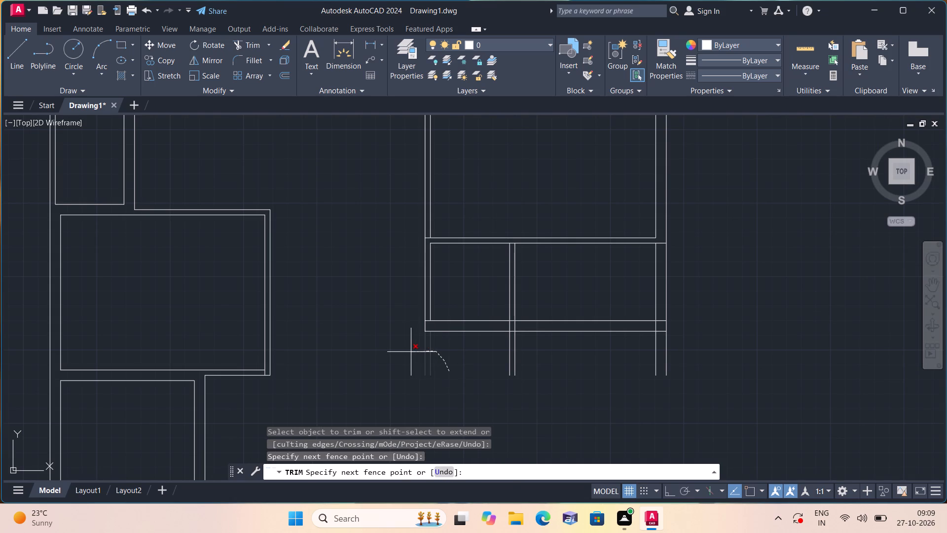
# Trim the bottom wall's upper line within the right wall's thickness and the inner right wall line within the bottom wall.
pyautogui.scroll(1, 654, 317)
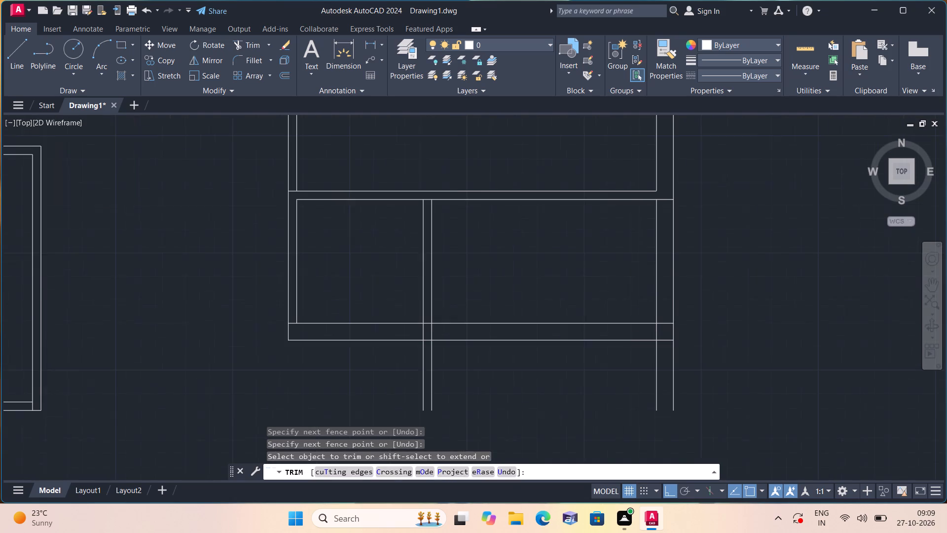
pyautogui.moveTo(662, 318); pyautogui.dragTo(663, 325)
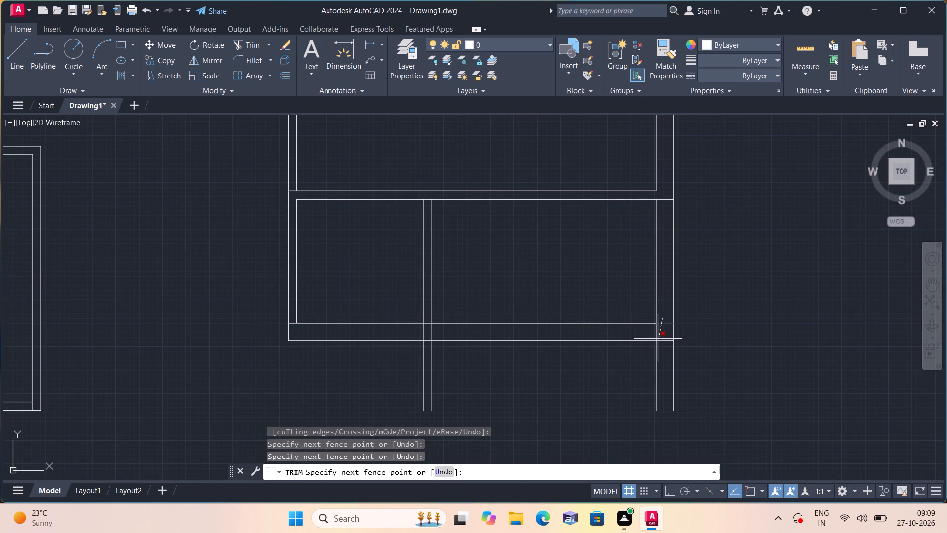
pyautogui.click(652, 339)
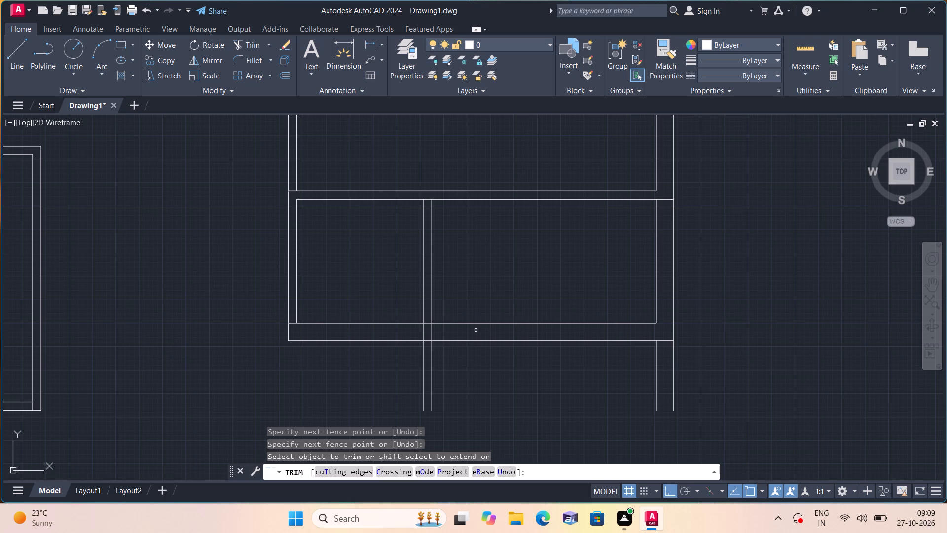
# Trim both vertical partition lines within the 9" bottom wall and below it.
pyautogui.moveTo(422, 335); pyautogui.dragTo(436, 336)
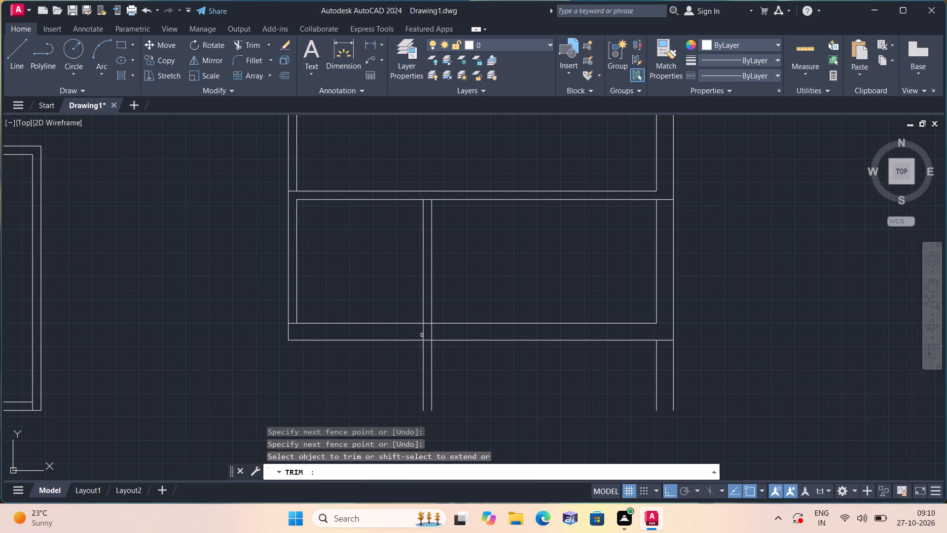
pyautogui.moveTo(436, 336); pyautogui.dragTo(445, 336)
pyautogui.moveTo(445, 336); pyautogui.dragTo(422, 334)
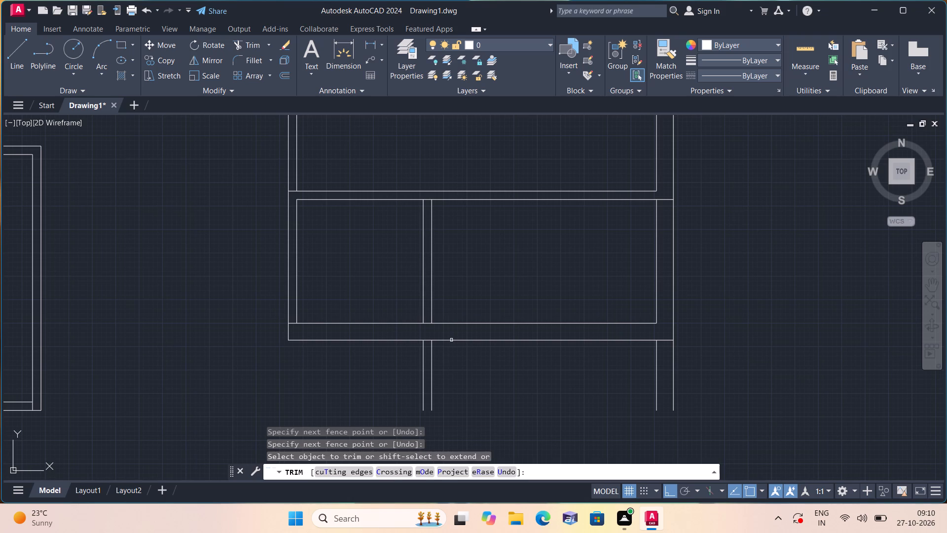
pyautogui.moveTo(477, 356); pyautogui.dragTo(379, 364)
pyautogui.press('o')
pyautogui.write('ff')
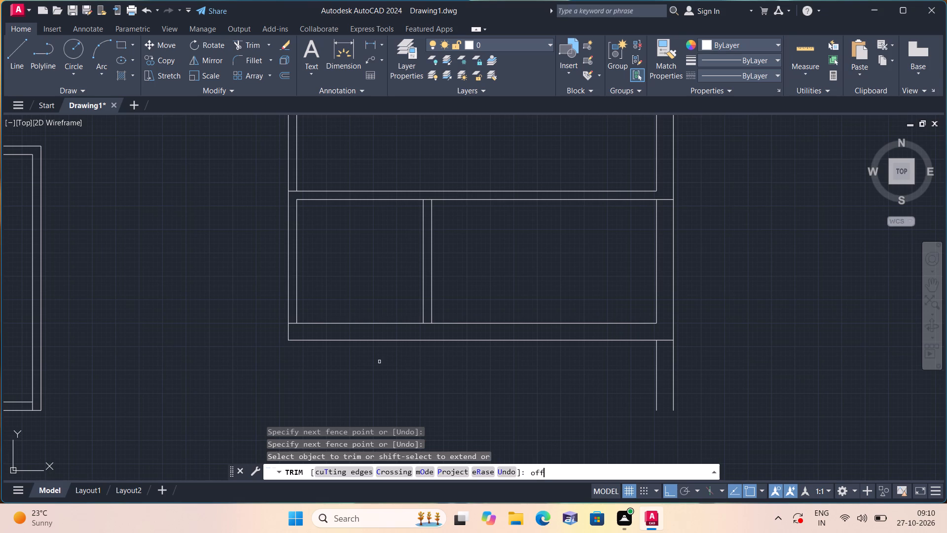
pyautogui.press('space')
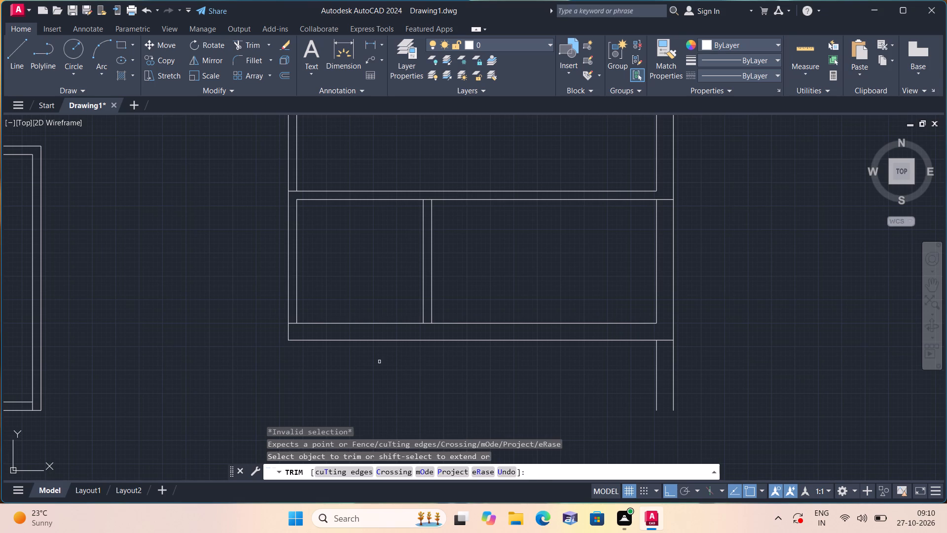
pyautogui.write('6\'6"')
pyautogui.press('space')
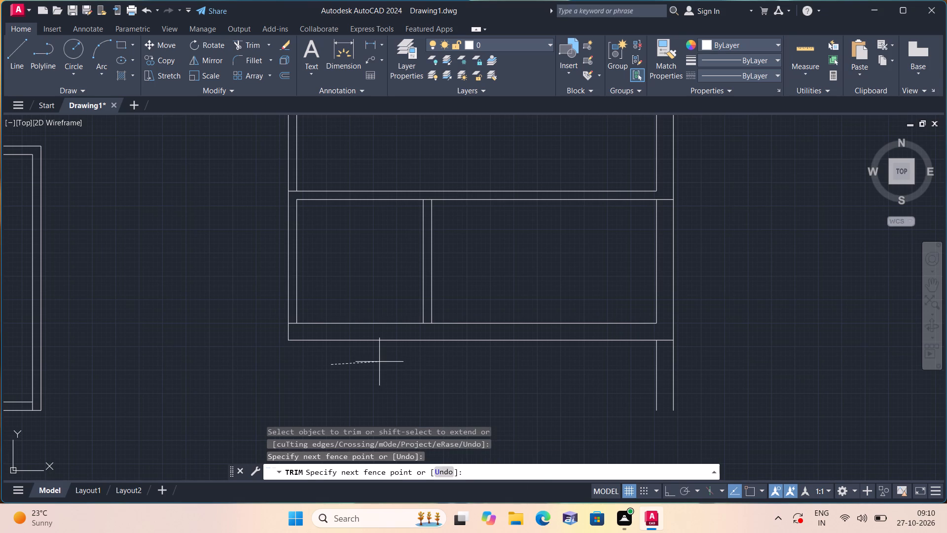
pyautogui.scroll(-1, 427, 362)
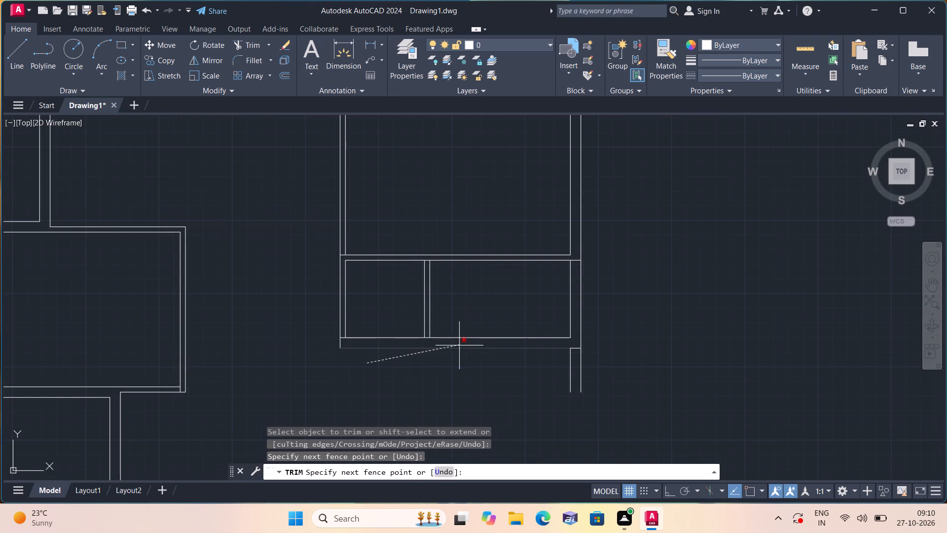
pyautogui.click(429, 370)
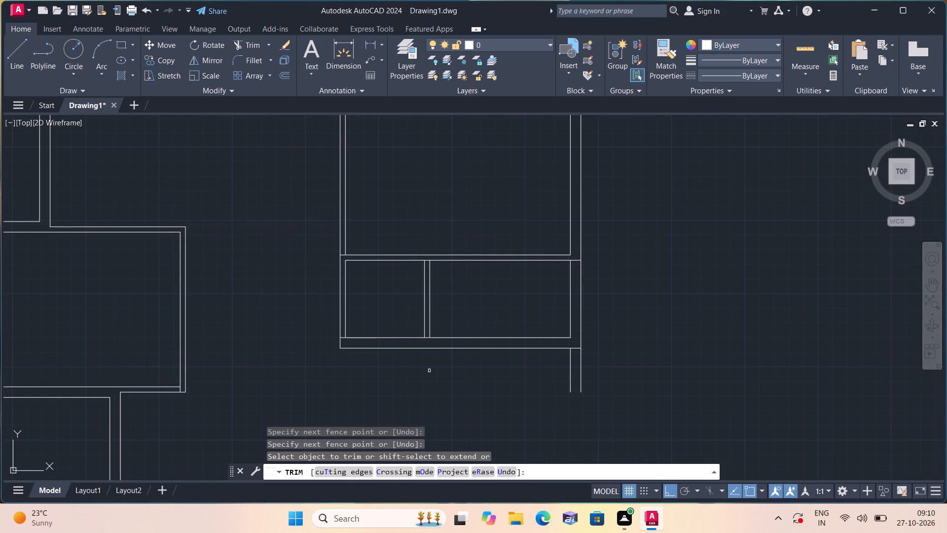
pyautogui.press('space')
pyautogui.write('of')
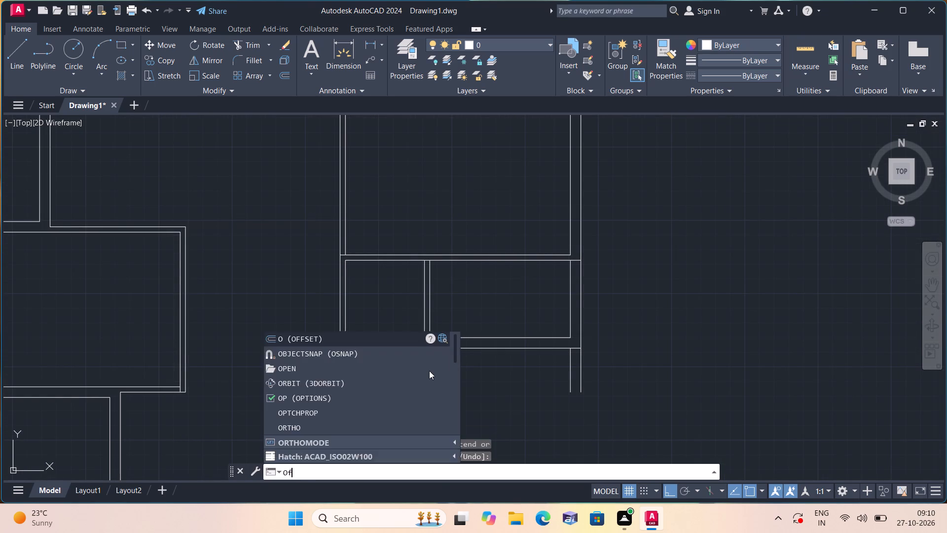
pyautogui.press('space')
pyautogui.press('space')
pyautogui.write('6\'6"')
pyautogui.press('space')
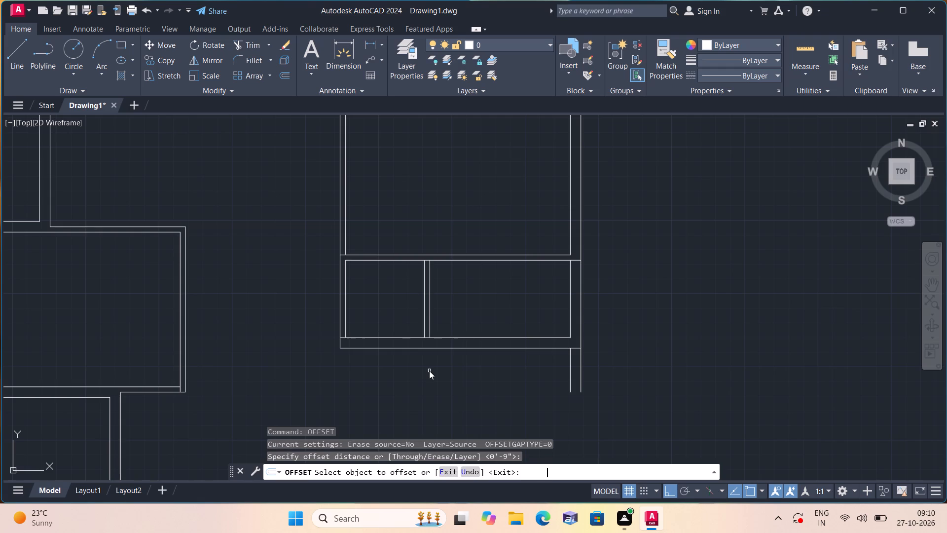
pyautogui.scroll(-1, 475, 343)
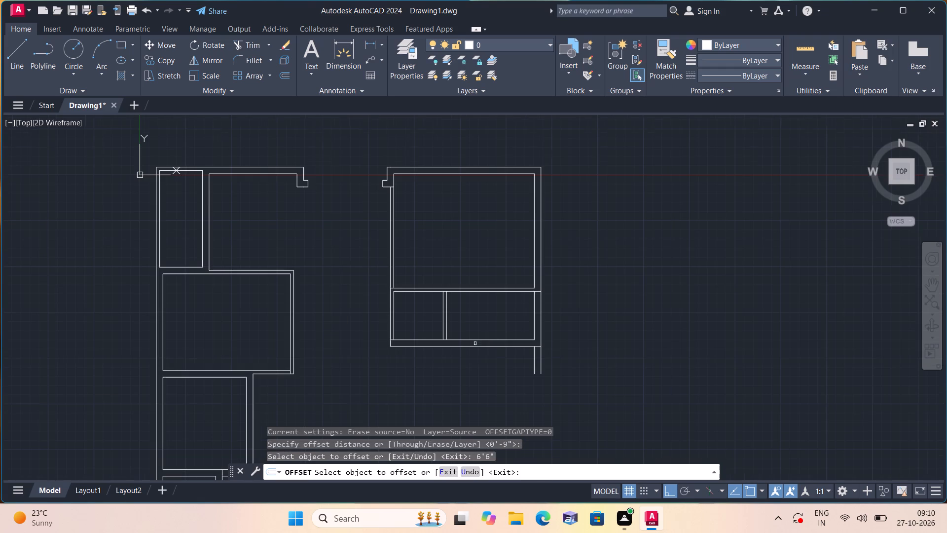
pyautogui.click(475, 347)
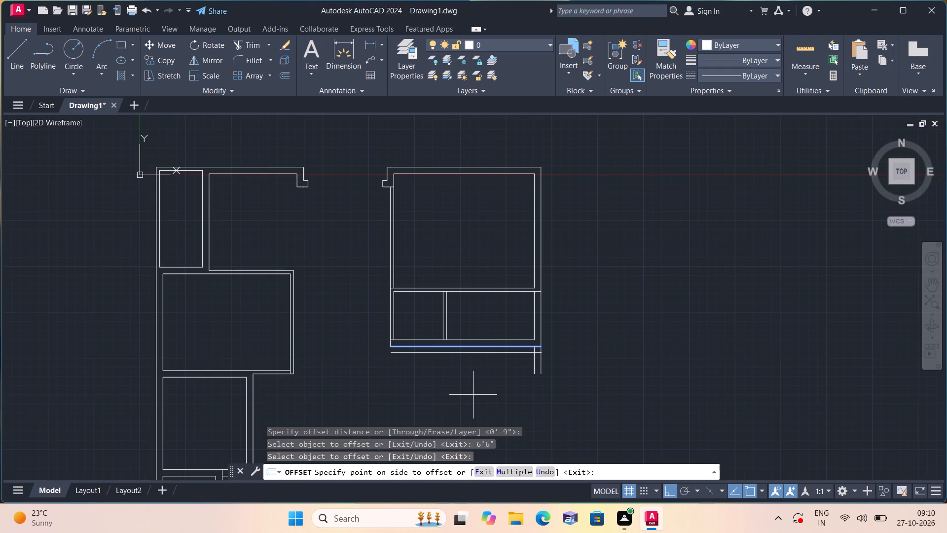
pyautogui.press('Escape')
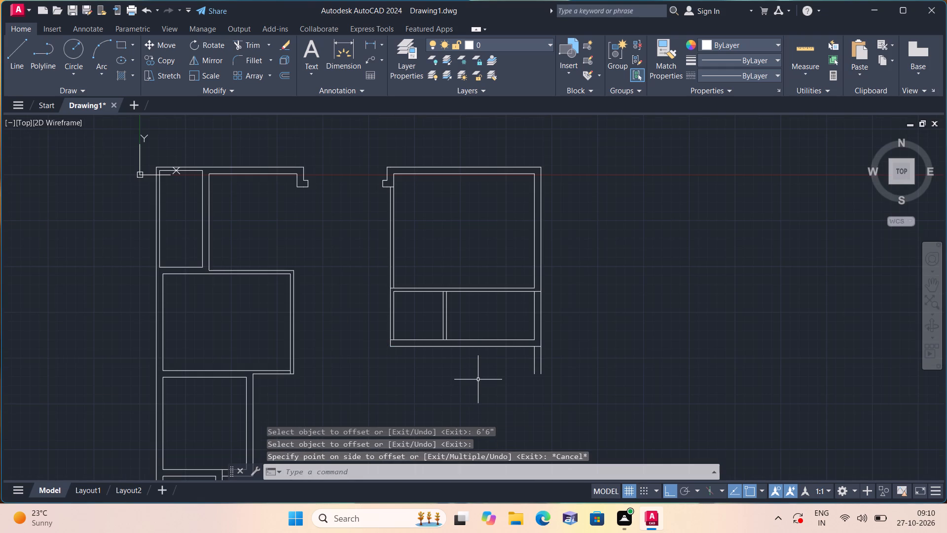
# Offset the lower line of the right block's 9" bottom wall 6'6" downward.
pyautogui.press('space')
pyautogui.write('6\'6"')
pyautogui.press('space')
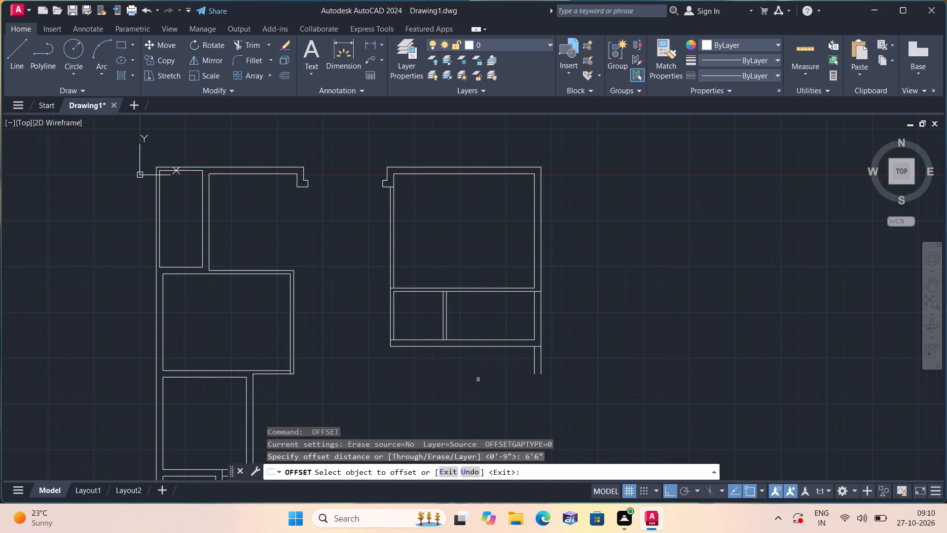
pyautogui.scroll(1, 484, 367)
pyautogui.click(493, 333)
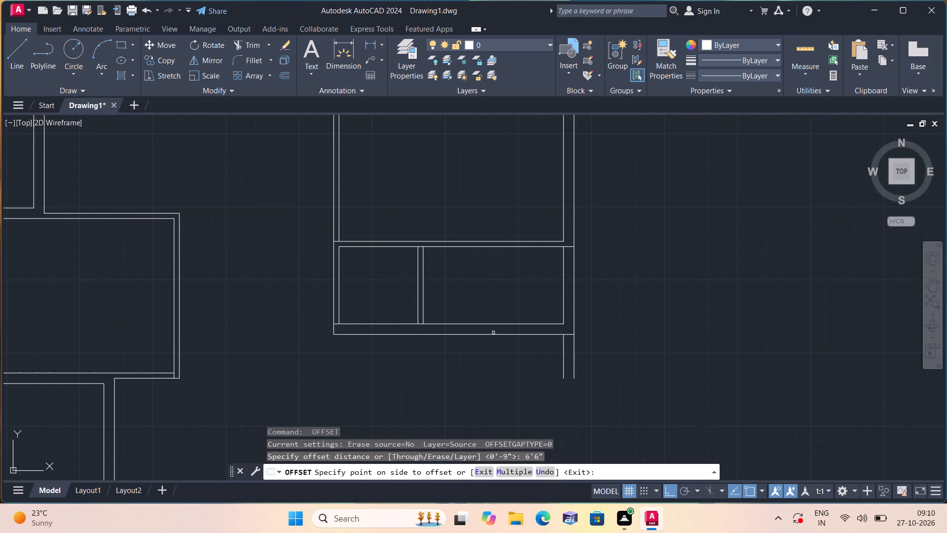
pyautogui.moveTo(501, 393); pyautogui.dragTo(515, 284, button='middle')
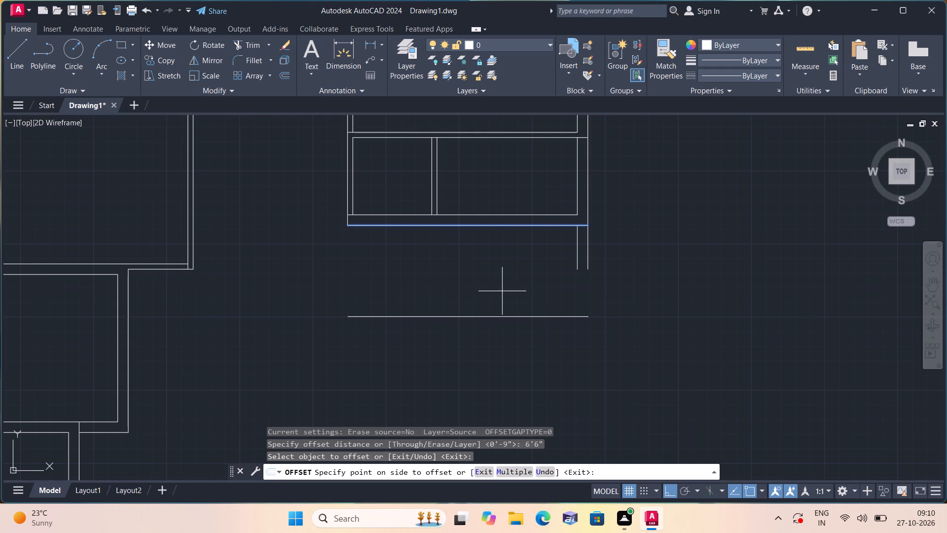
pyautogui.click(502, 291)
pyautogui.press('space')
# Offset the new horizontal line below the right block 4.5" downward to form a wall.
pyautogui.press('space')
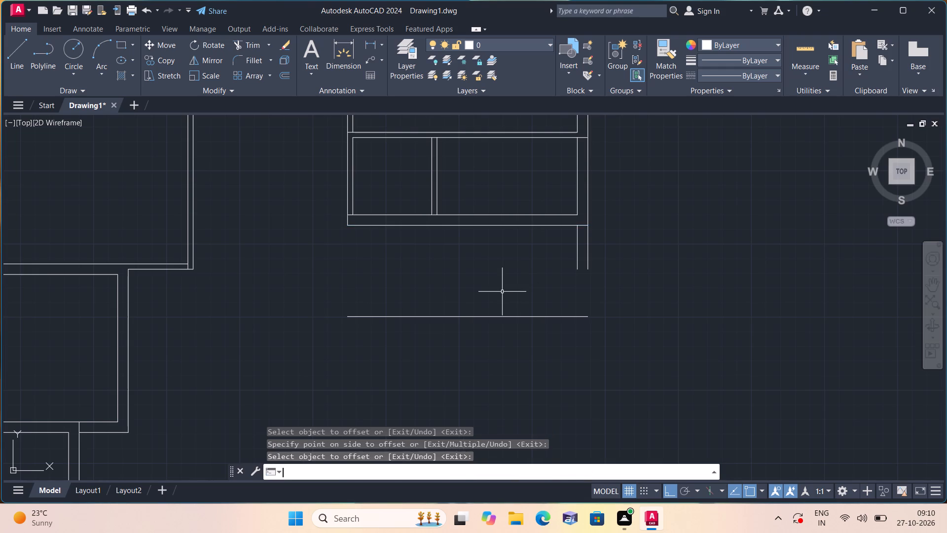
pyautogui.write('4.5"')
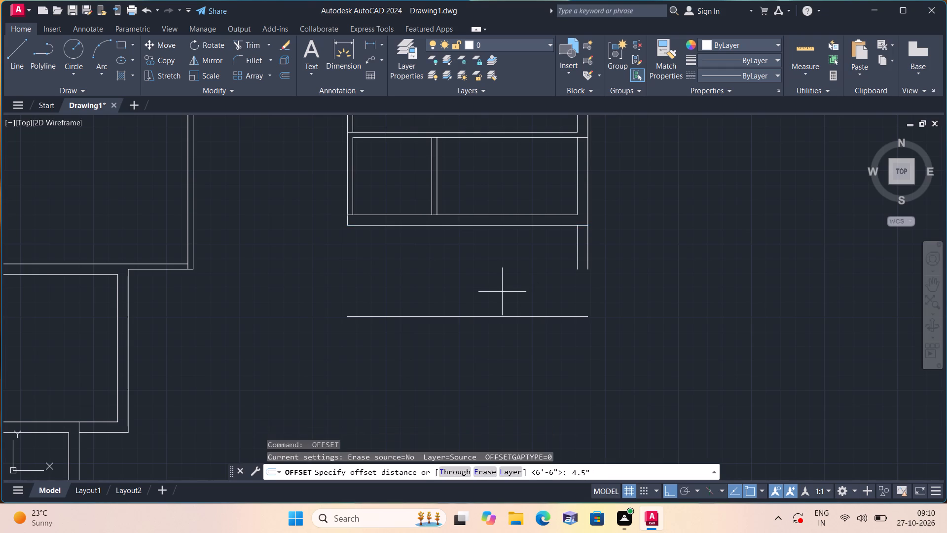
pyautogui.press('space')
pyautogui.scroll(-1, 505, 298)
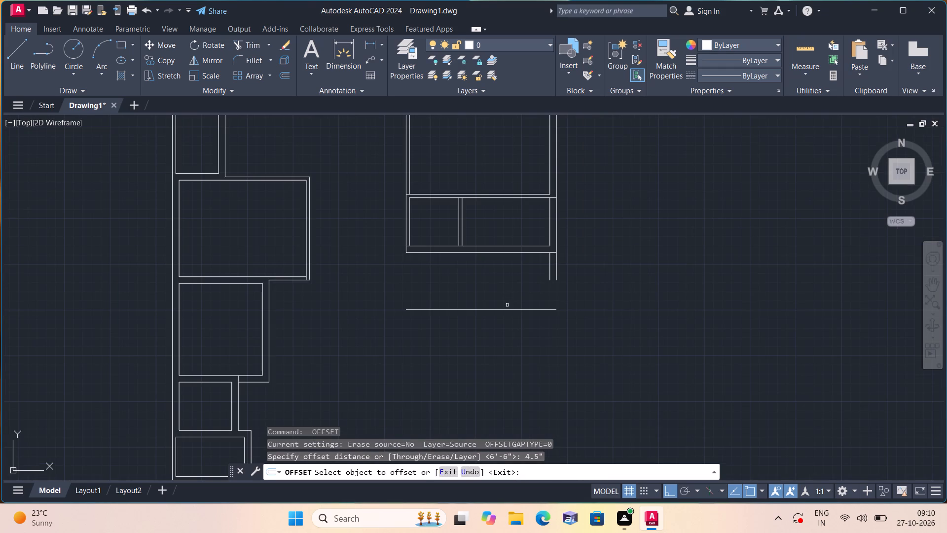
pyautogui.click(511, 310)
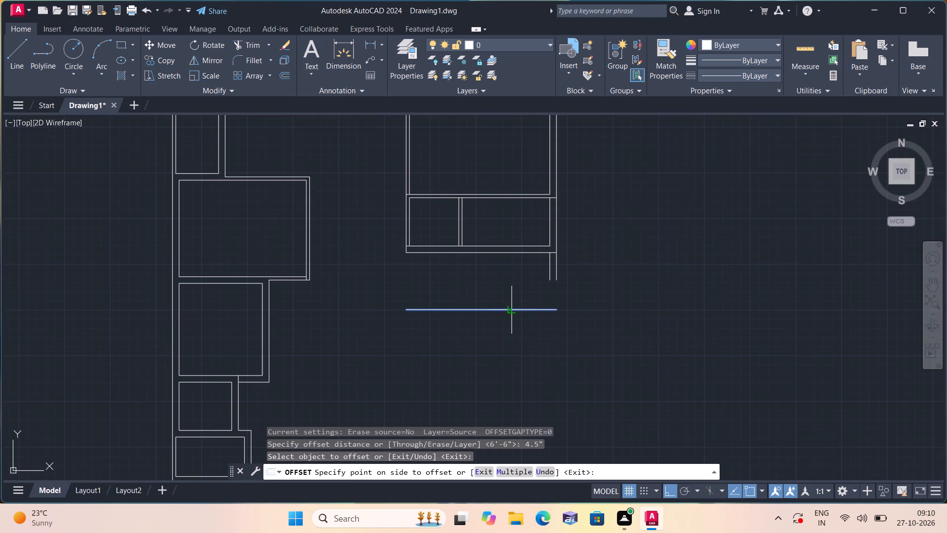
pyautogui.click(512, 352)
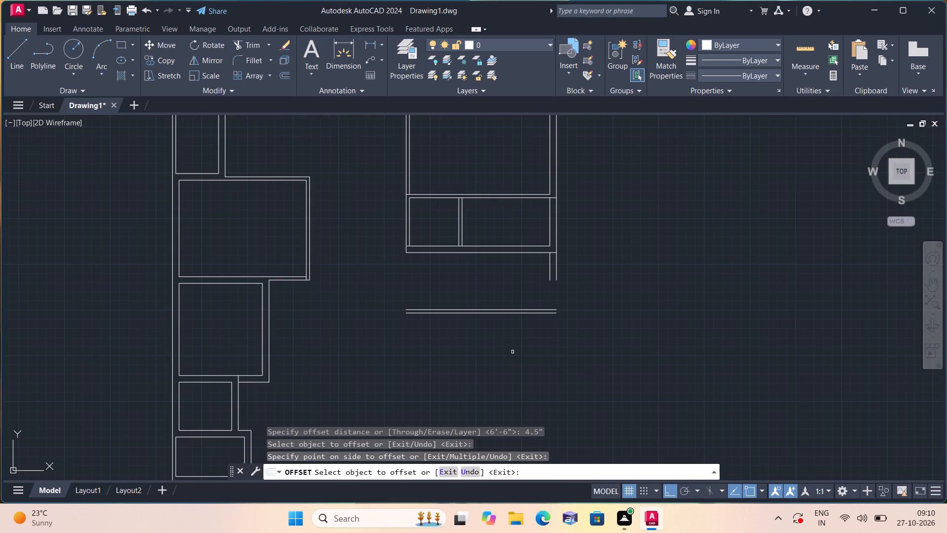
pyautogui.press('space')
# Offset the inner right wall line below the 9" wall 6'6" to the left.
pyautogui.press('space')
pyautogui.write('6\'6"')
pyautogui.press('space')
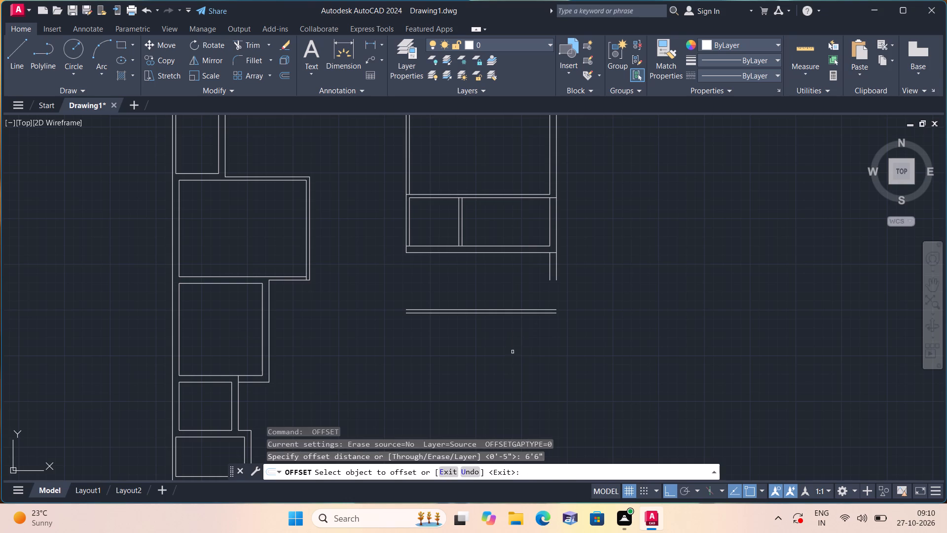
pyautogui.click(549, 277)
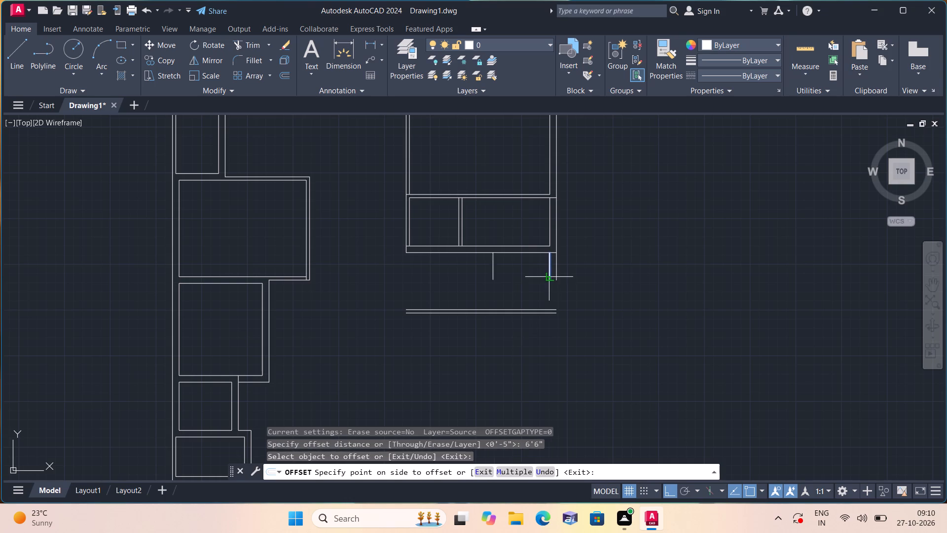
pyautogui.click(449, 282)
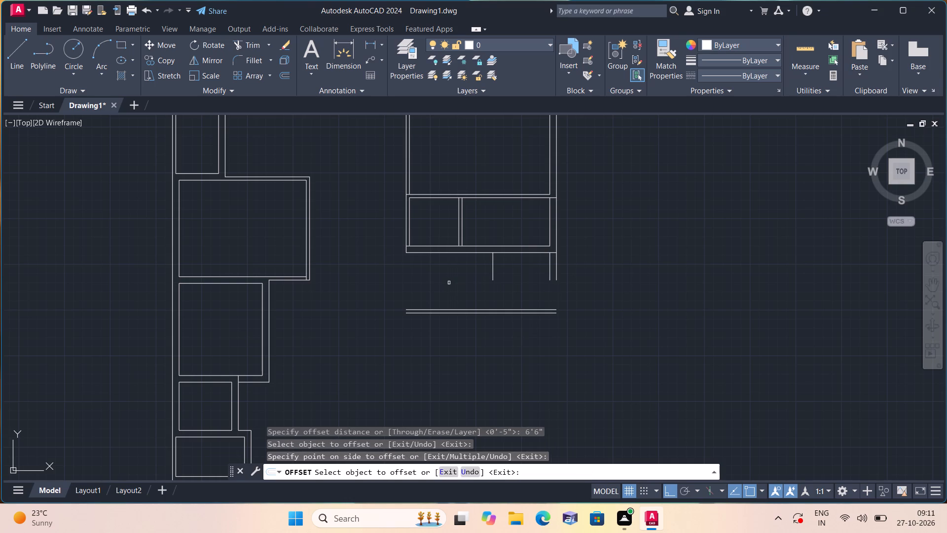
pyautogui.press('space')
# Offset the new vertical line below the 9" wall 4.5" to the left to form a partition.
pyautogui.press('space')
pyautogui.write('4.5"')
pyautogui.press('space')
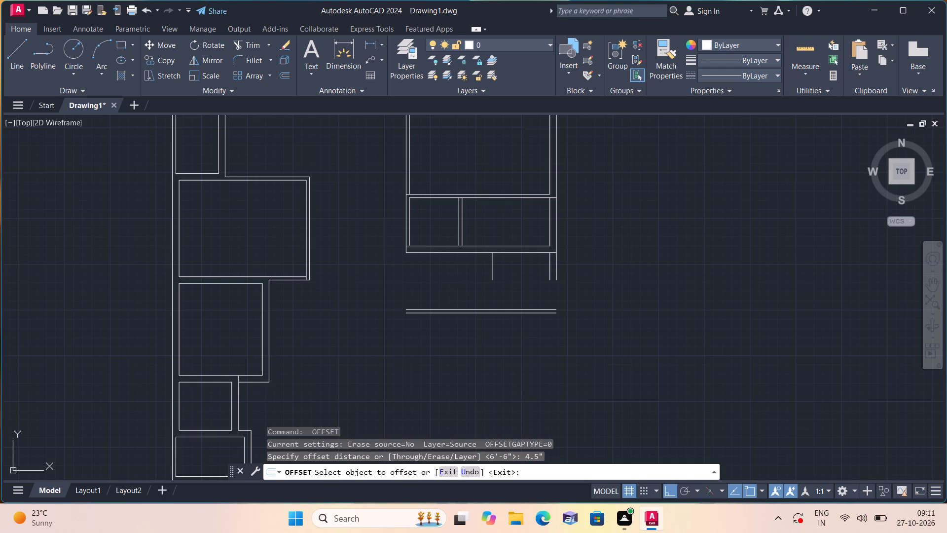
pyautogui.click(493, 278)
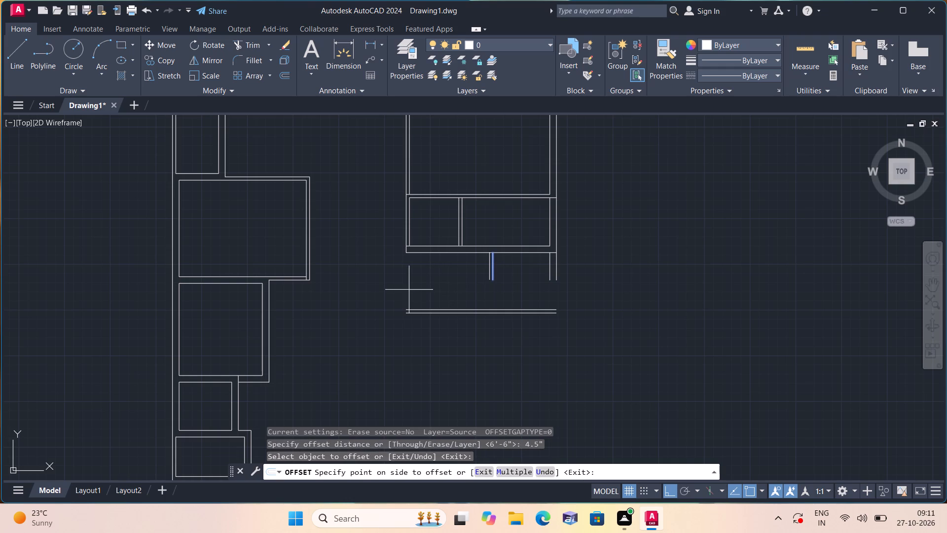
pyautogui.click(395, 297)
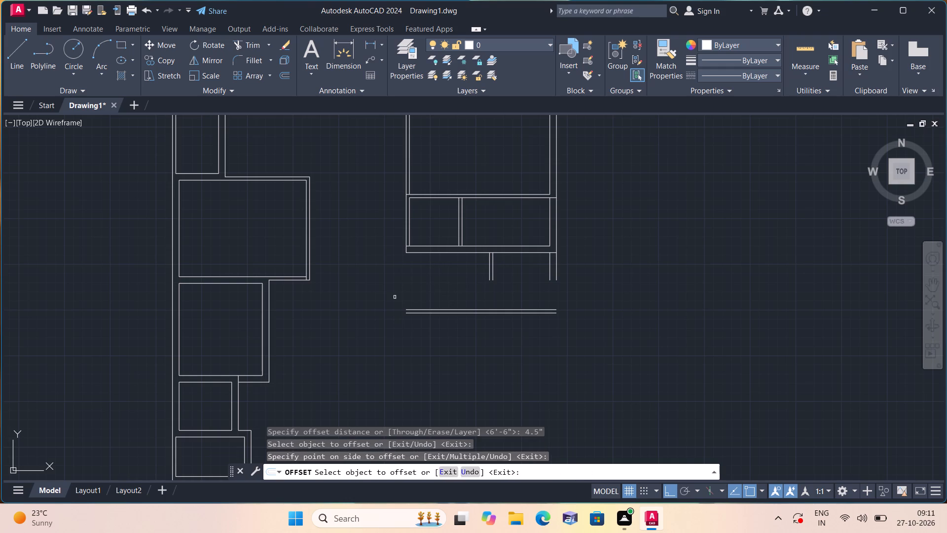
pyautogui.press('space')
# Offset the left line of the new lower partition 5'1" to the left.
pyautogui.press('space')
pyautogui.write('5\'1"')
pyautogui.press('space')
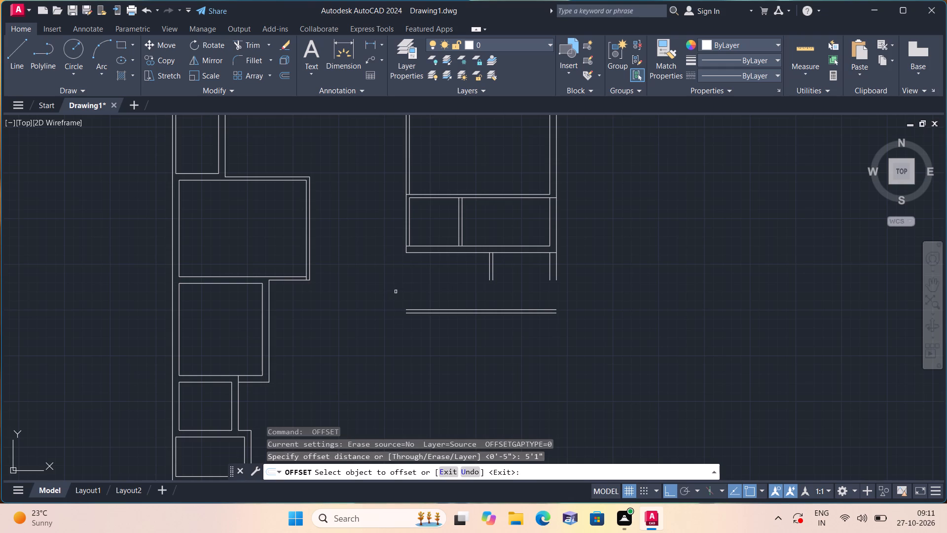
pyautogui.click(489, 275)
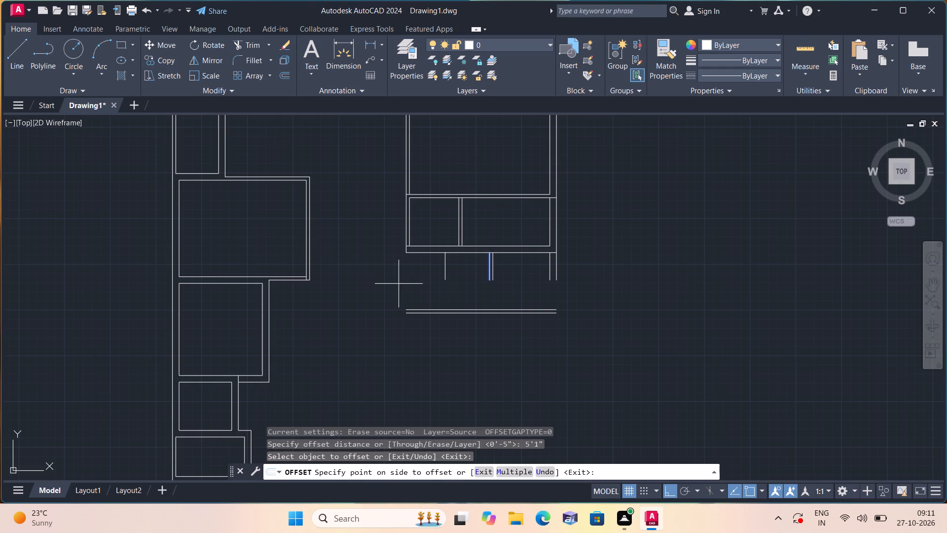
pyautogui.click(396, 284)
pyautogui.press('space')
# Offset the leftmost vertical line below the 9" wall 4.5" to the left to form a second partition.
pyautogui.press('space')
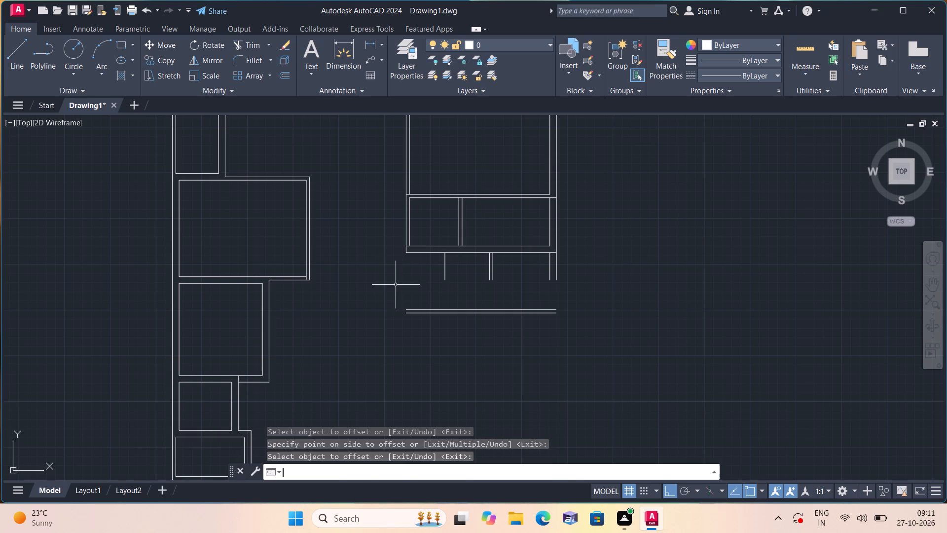
pyautogui.write('4.5"')
pyautogui.press('space')
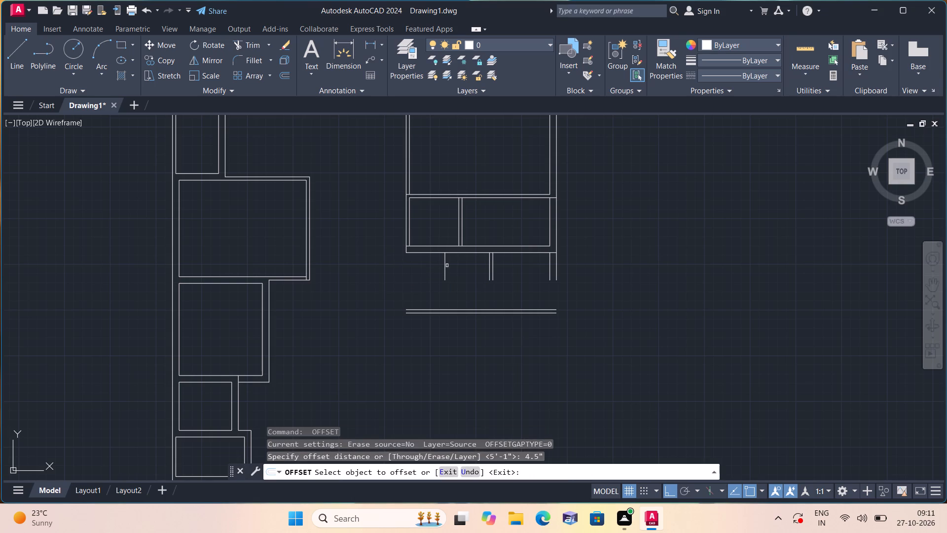
pyautogui.click(446, 265)
pyautogui.click(377, 280)
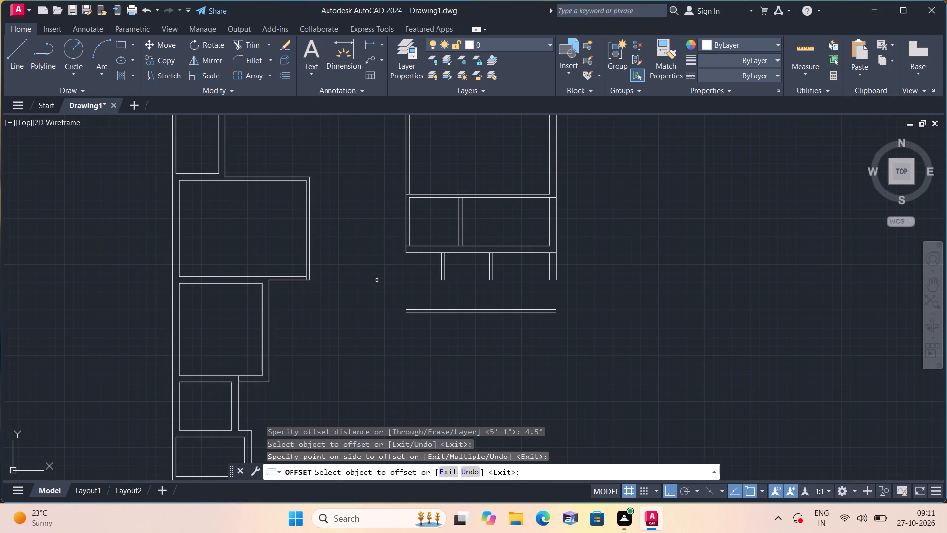
pyautogui.press('space')
# Extend both lower partitions' lines and the right wall lines to the new 4.5" wall, taking the outer right line to its lower line.
pyautogui.write('exte')
pyautogui.press('space')
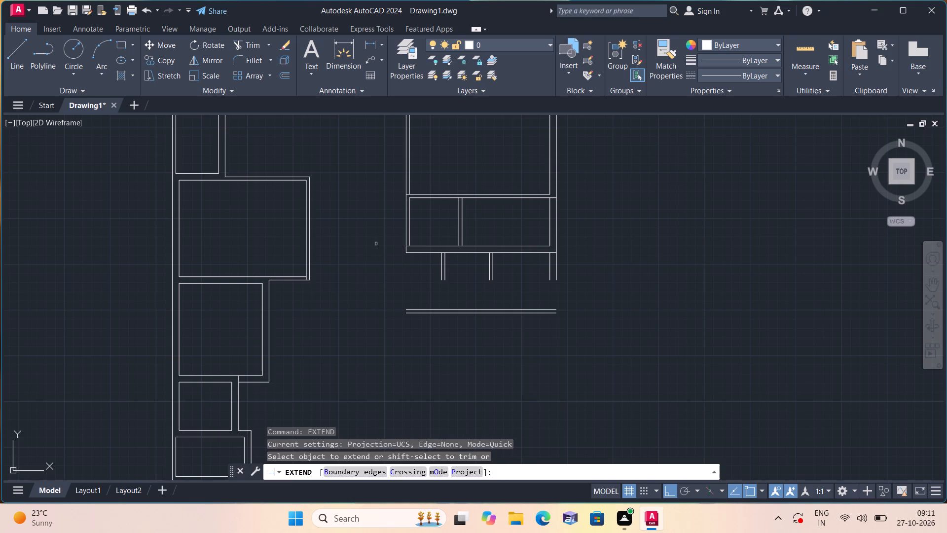
pyautogui.click(402, 269)
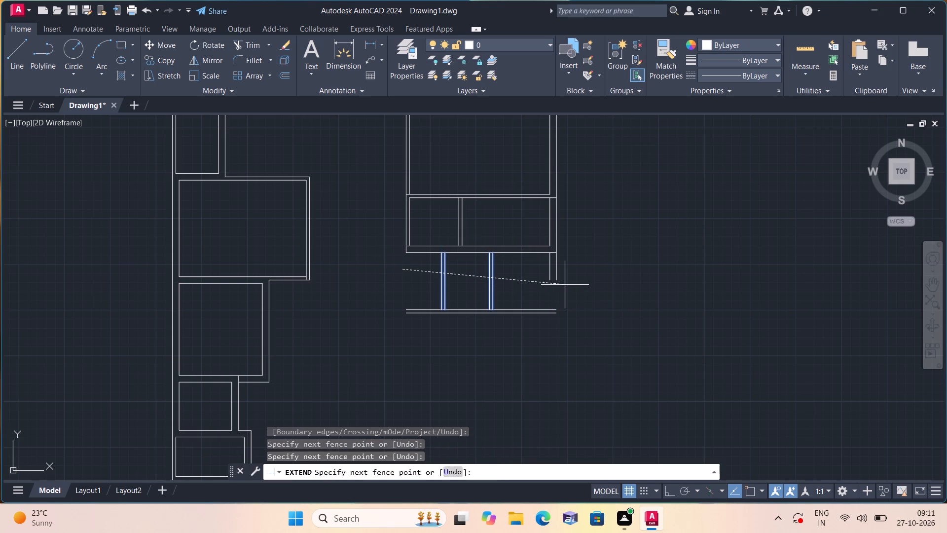
pyautogui.click(591, 271)
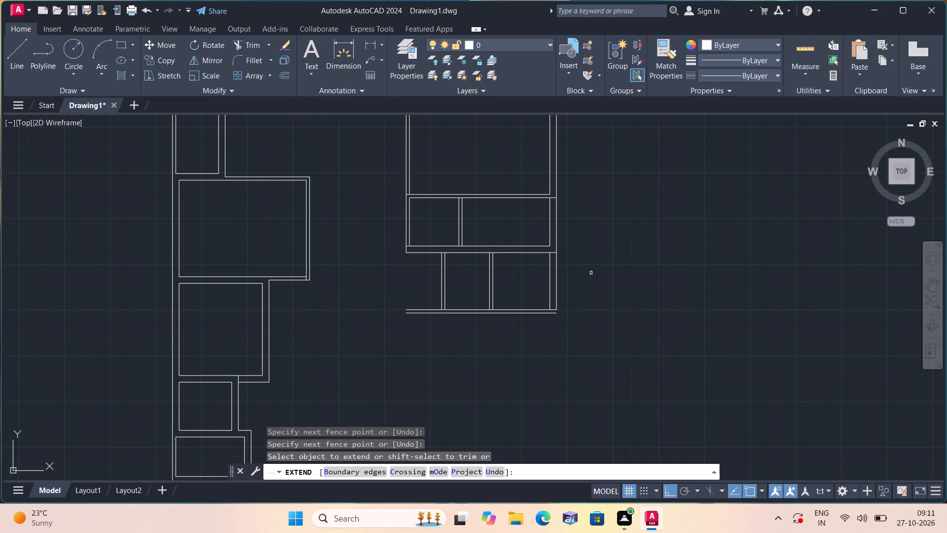
pyautogui.click(558, 305)
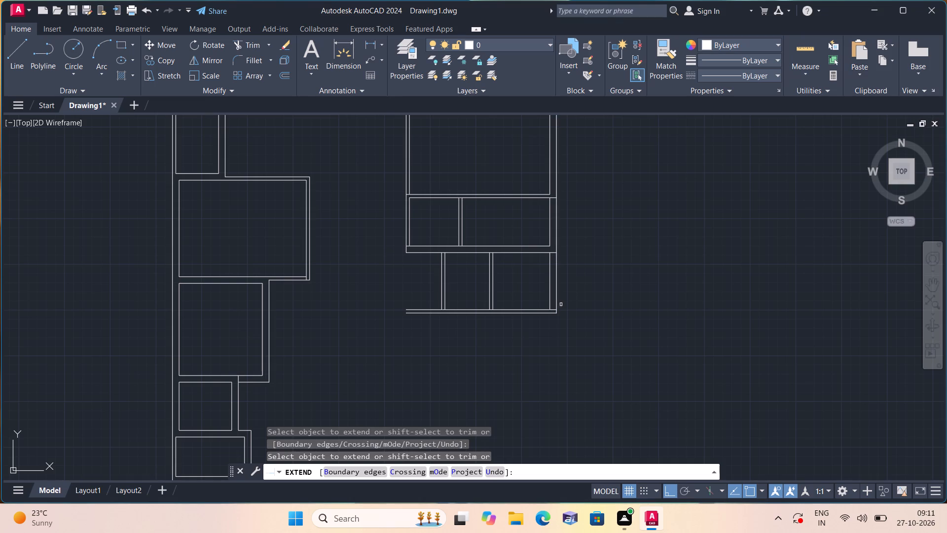
# Trim the bottom 4.5" wall's upper line inside the right-hand lower partition and the right wall, and the 9" wall's lower line inside the right wall.
pyautogui.press('space')
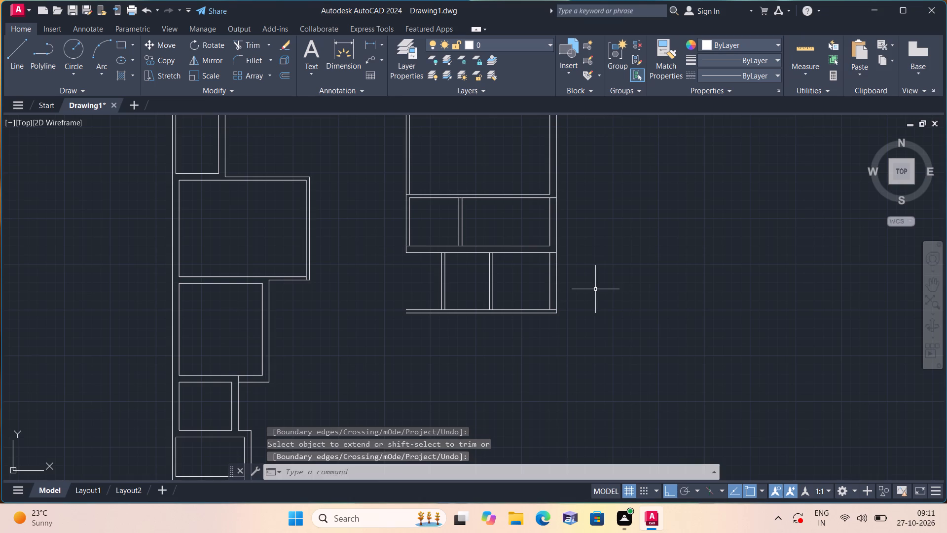
pyautogui.write('trim')
pyautogui.press('space')
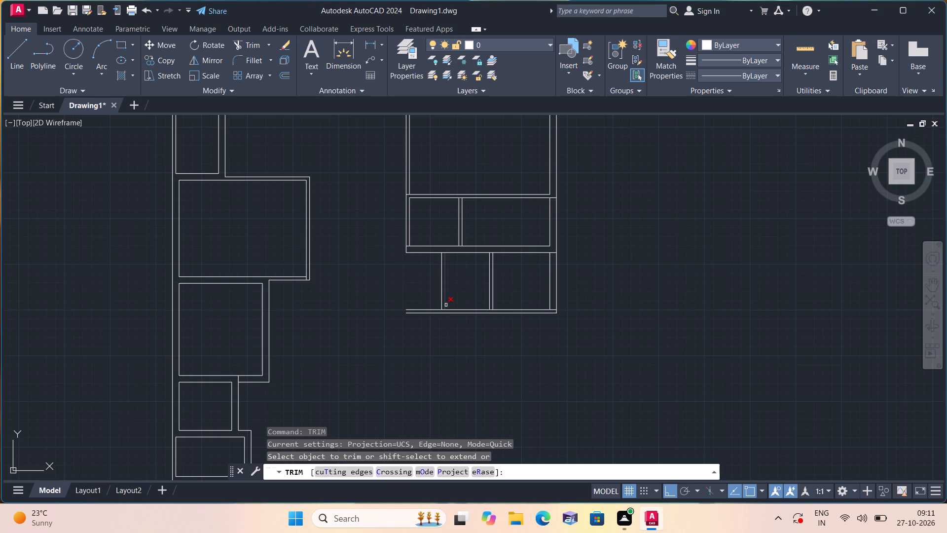
pyautogui.scroll(2, 427, 301)
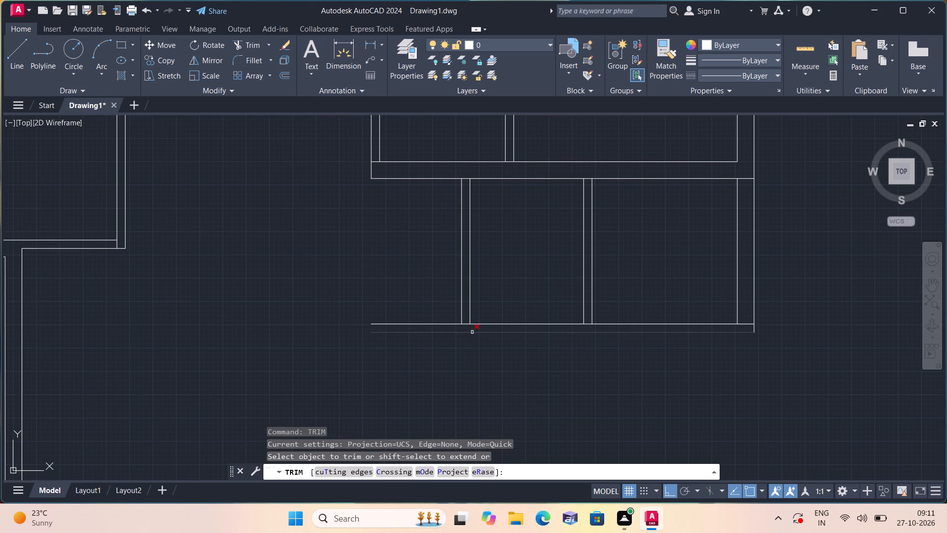
pyautogui.scroll(-1, 478, 328)
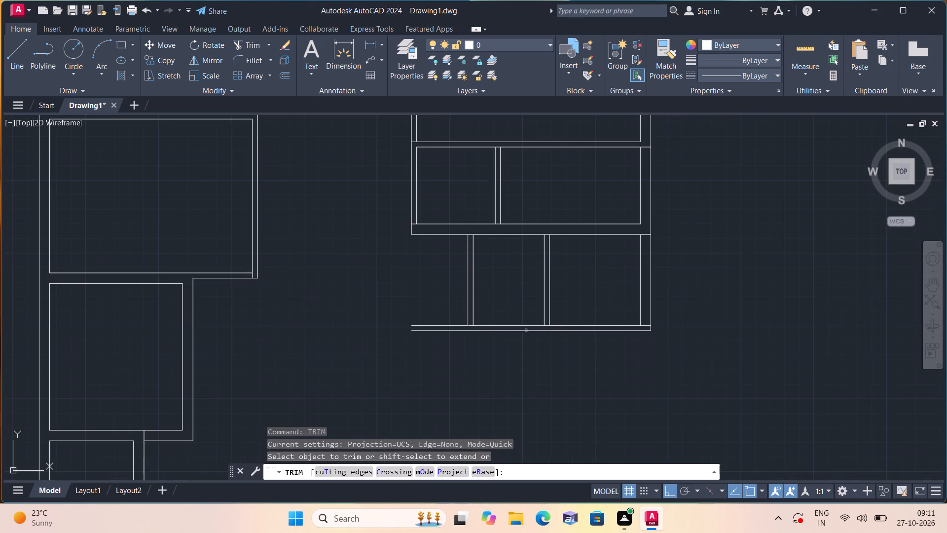
pyautogui.scroll(2, 549, 328)
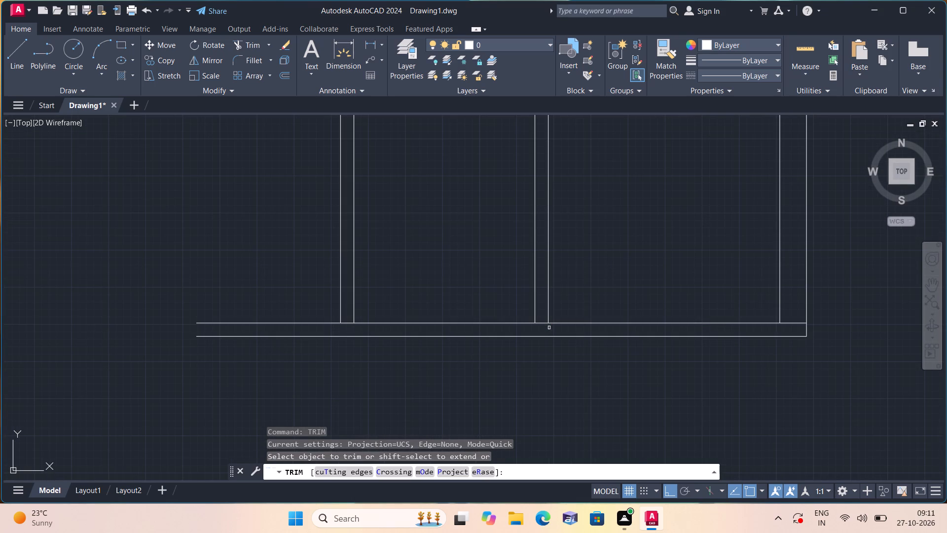
pyautogui.click(545, 324)
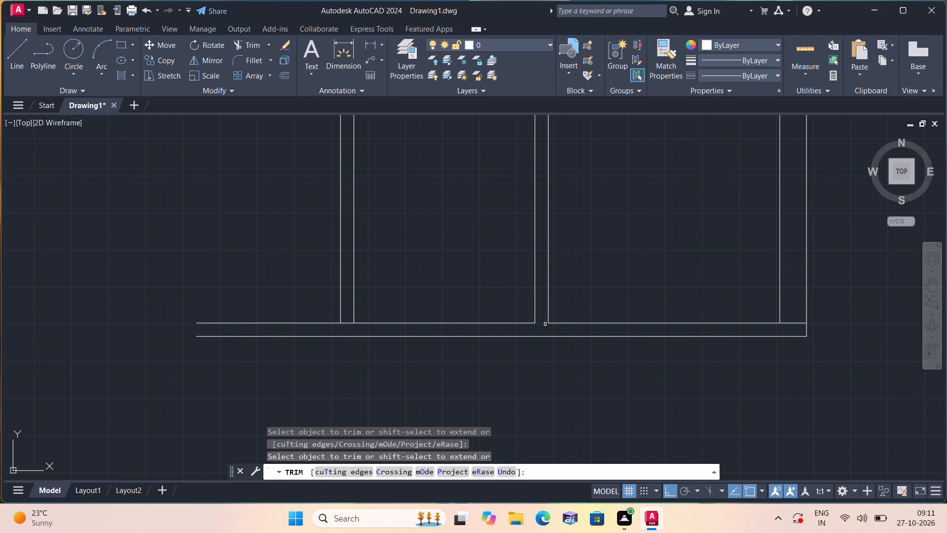
pyautogui.scroll(-1, 545, 324)
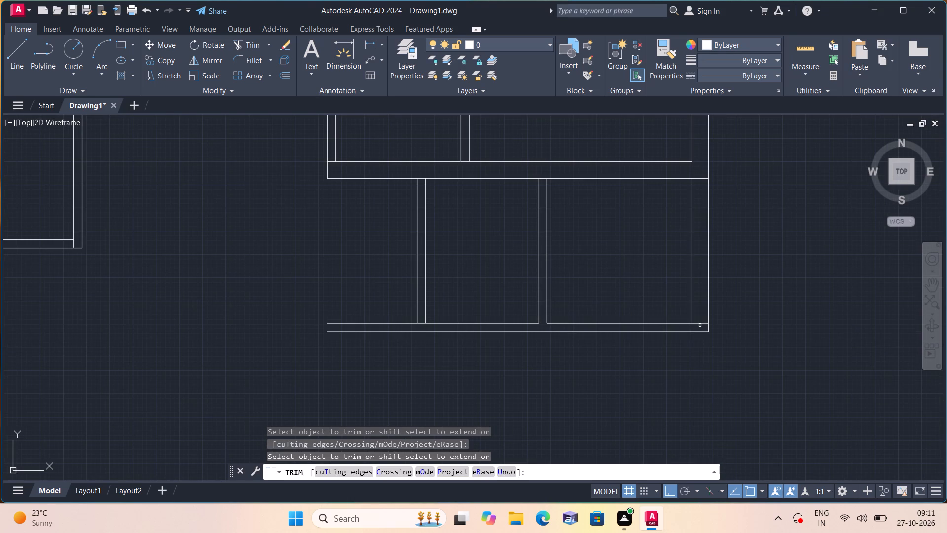
pyautogui.click(699, 323)
pyautogui.scroll(-1, 699, 318)
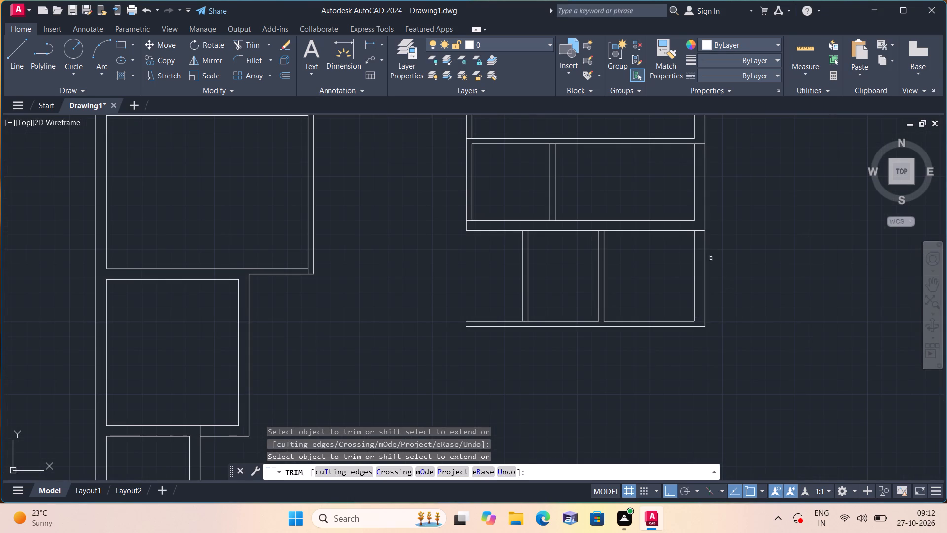
pyautogui.click(700, 230)
pyautogui.scroll(-2, 700, 231)
pyautogui.moveTo(731, 278); pyautogui.dragTo(664, 246, button='middle')
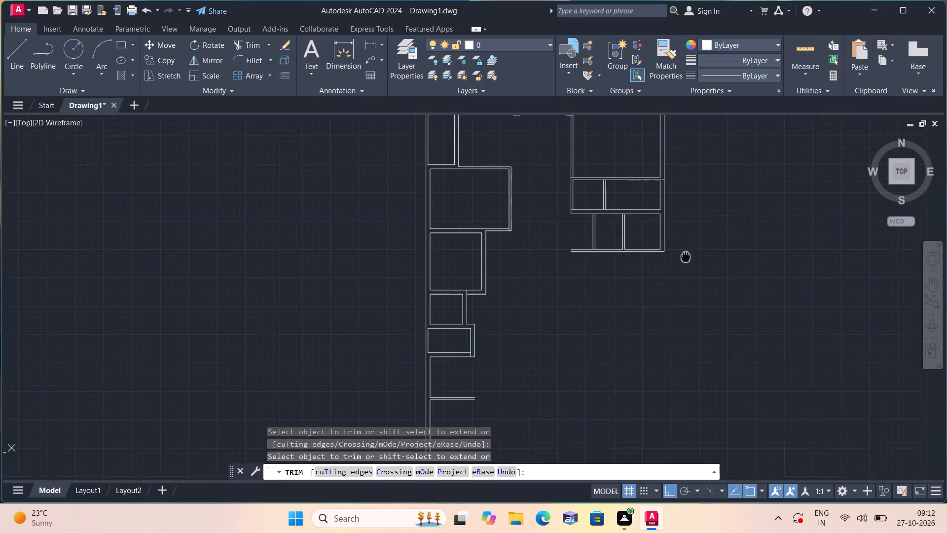
pyautogui.moveTo(664, 246); pyautogui.dragTo(663, 246, button='middle')
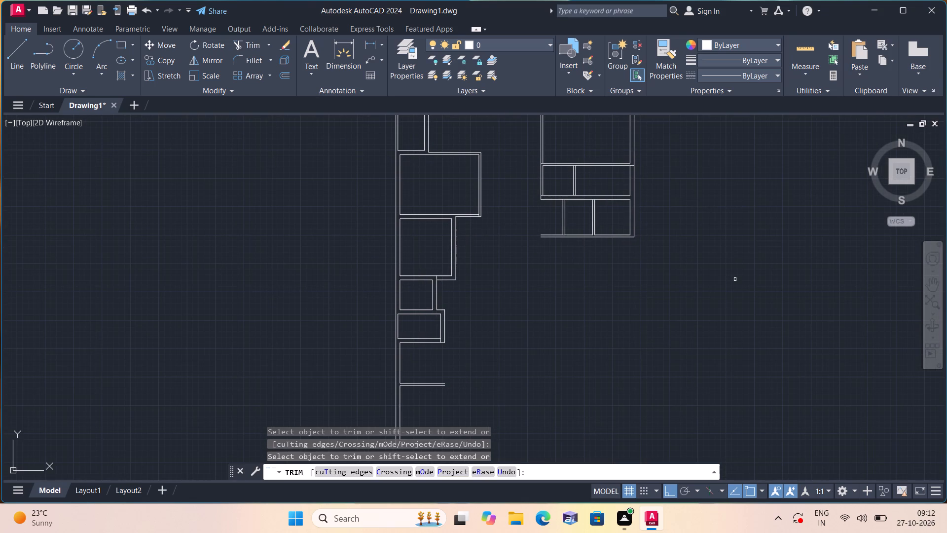
pyautogui.press('space')
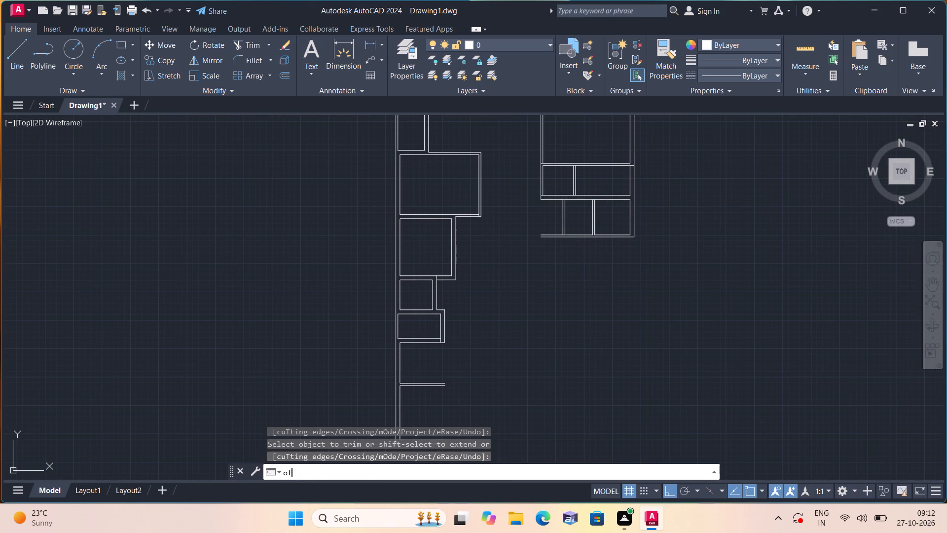
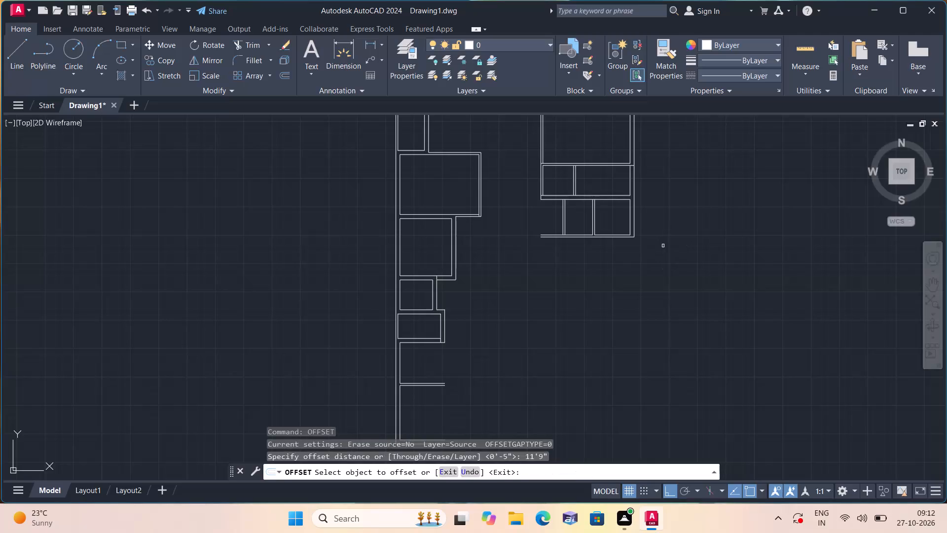
# Offset the lower line of the right block's bottom 4.5" wall 11'9" downward.
pyautogui.scroll(2, 598, 243)
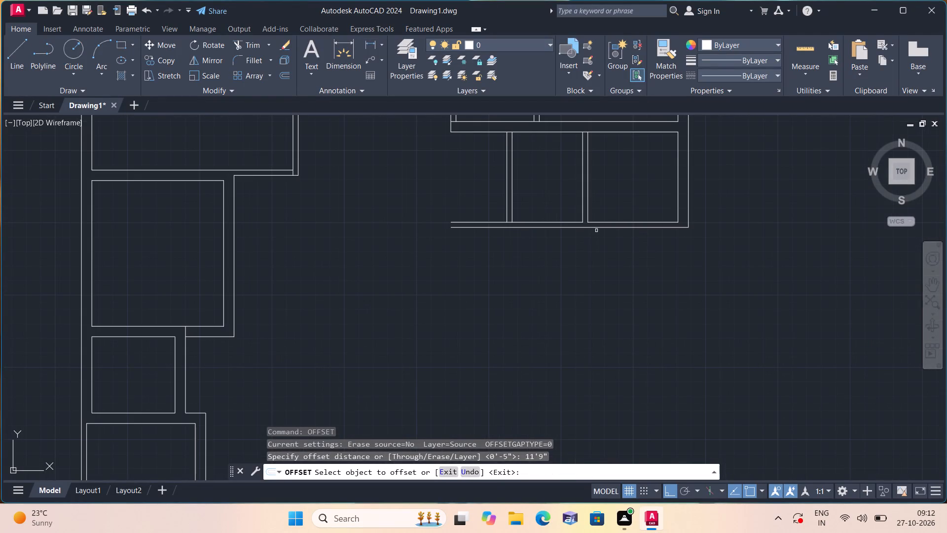
pyautogui.click(596, 230)
pyautogui.click(595, 227)
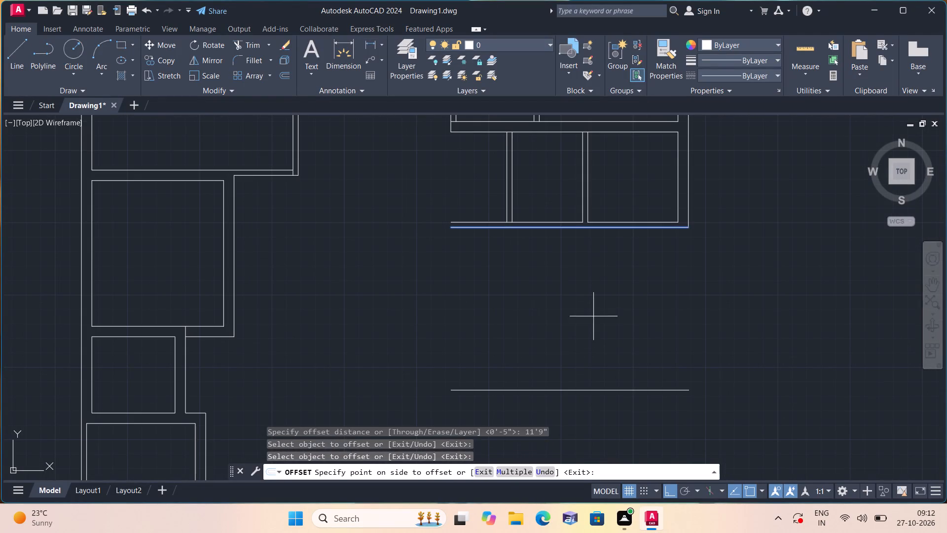
pyautogui.click(593, 327)
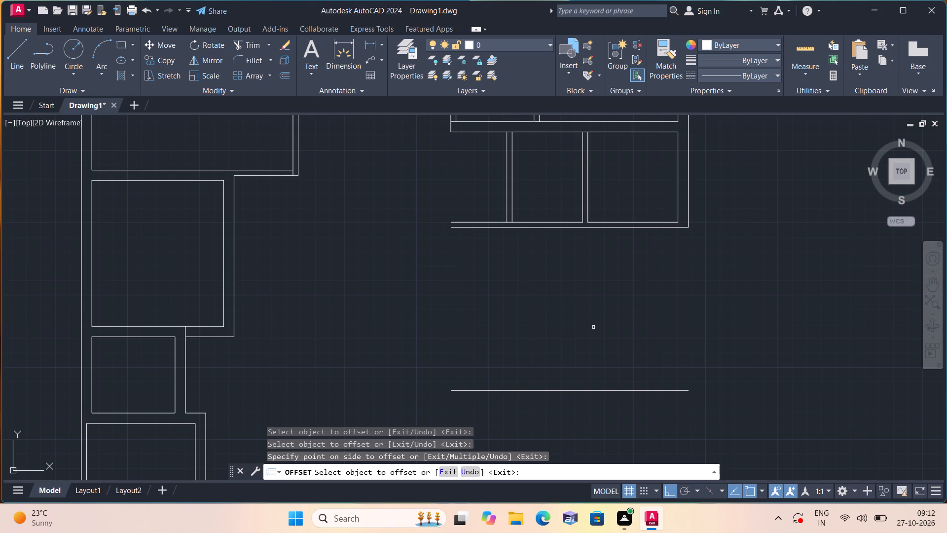
pyautogui.press('space')
# Offset the new lowest horizontal line of the right block 9" downward to form a wall.
pyautogui.press('space')
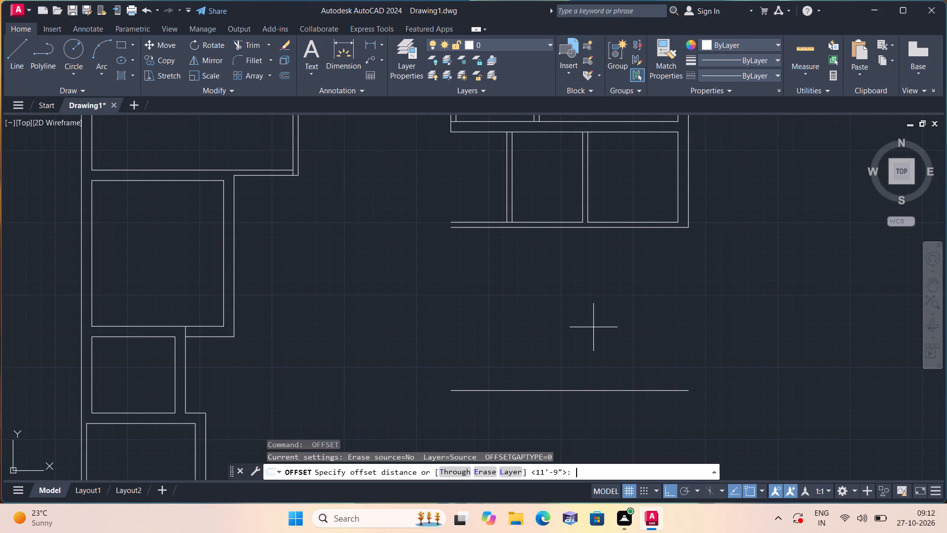
pyautogui.write('9"')
pyautogui.press('space')
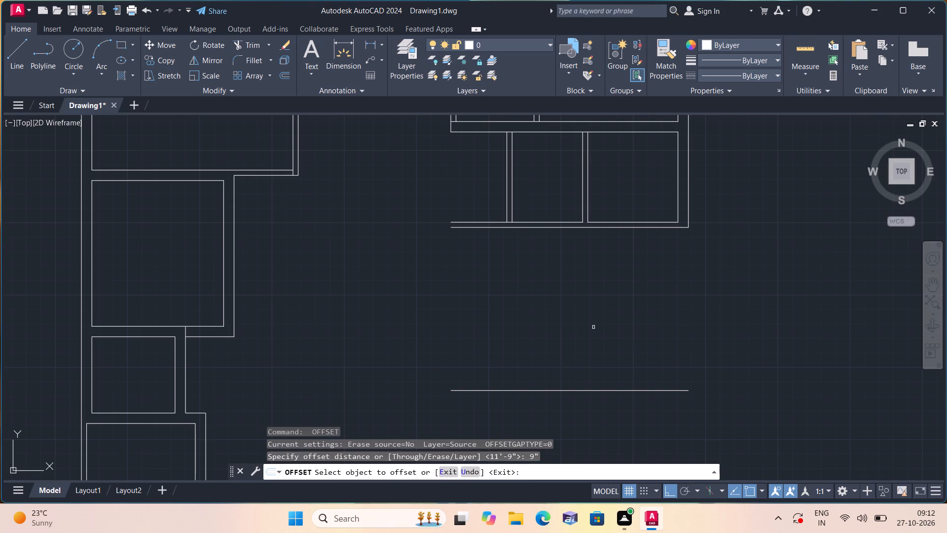
pyautogui.scroll(-1, 594, 329)
pyautogui.moveTo(601, 329); pyautogui.dragTo(601, 283, button='middle')
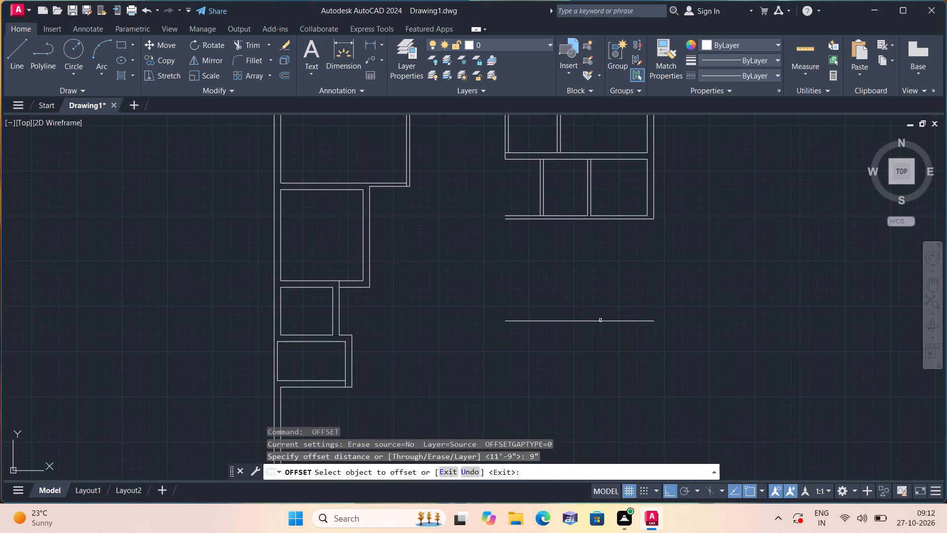
pyautogui.click(600, 320)
pyautogui.click(602, 354)
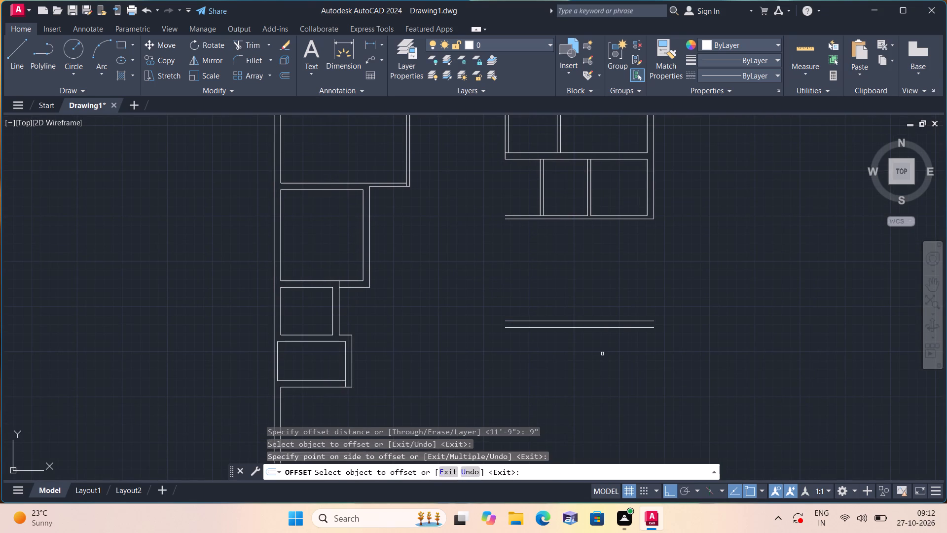
pyautogui.click(602, 354)
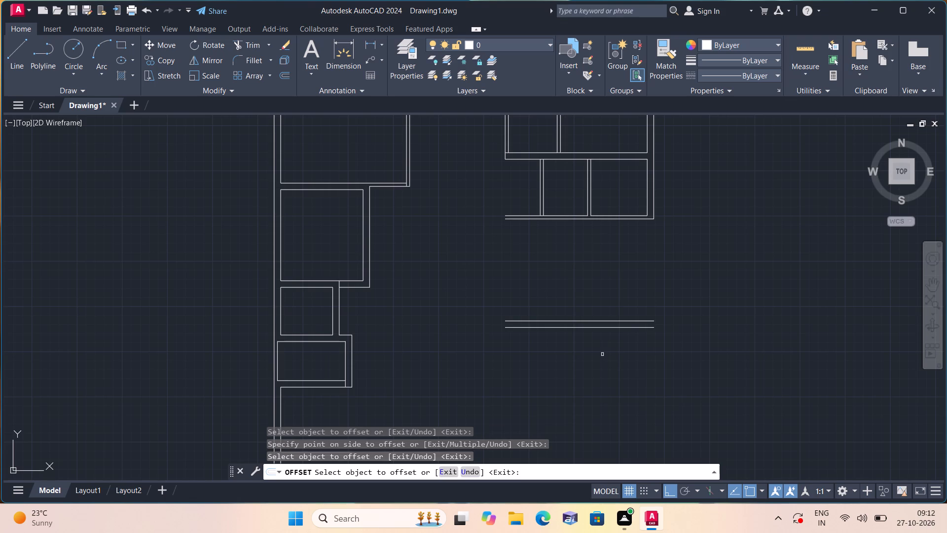
pyautogui.press('space')
# Offset the lower line of the new 9" wall 13' downward.
pyautogui.press('space')
pyautogui.write("13'")
pyautogui.press('space')
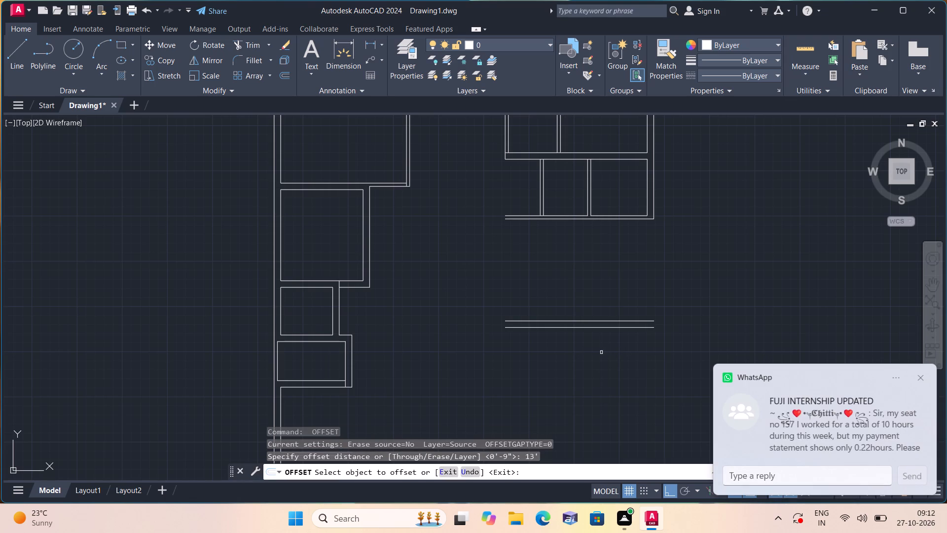
pyautogui.click(607, 328)
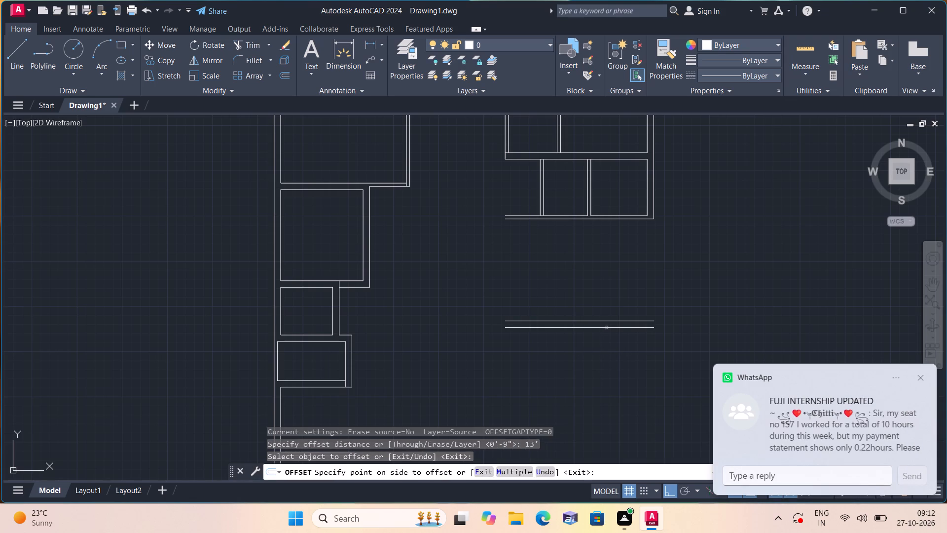
pyautogui.click(605, 365)
pyautogui.moveTo(605, 365); pyautogui.dragTo(591, 304, button='middle')
pyautogui.scroll(-1, 591, 304)
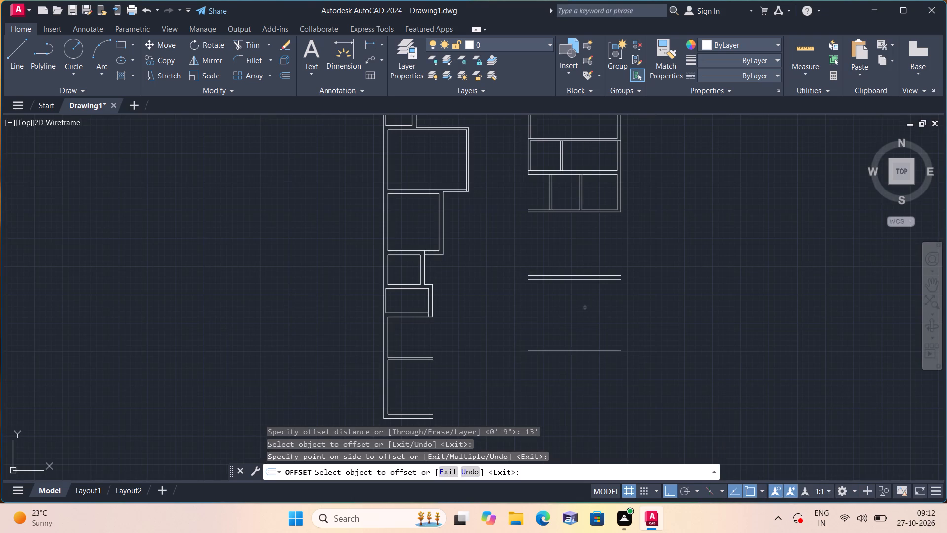
pyautogui.press('space')
# Offset the new lowest horizontal line 4.5" downward to form a wall below the 9" wall.
pyautogui.press('space')
pyautogui.write('4.5"')
pyautogui.press('space')
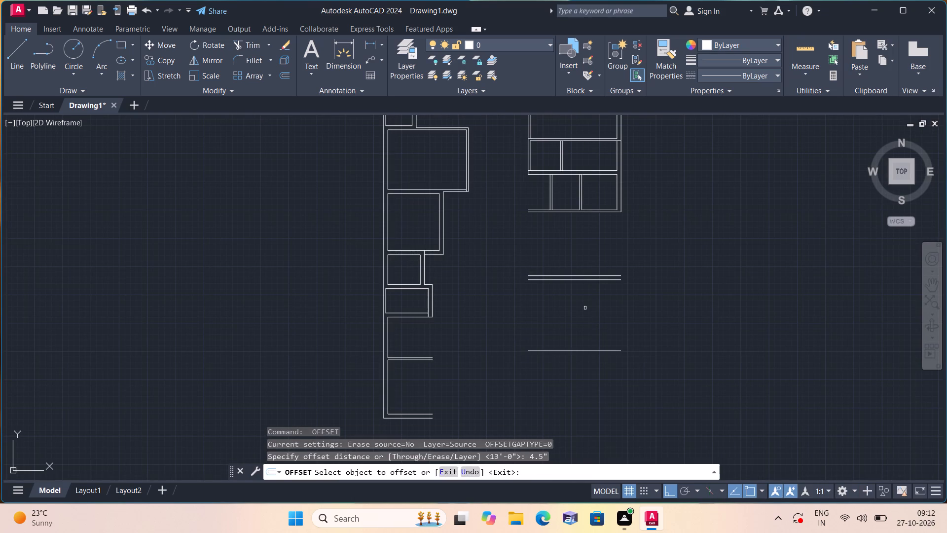
pyautogui.click(598, 352)
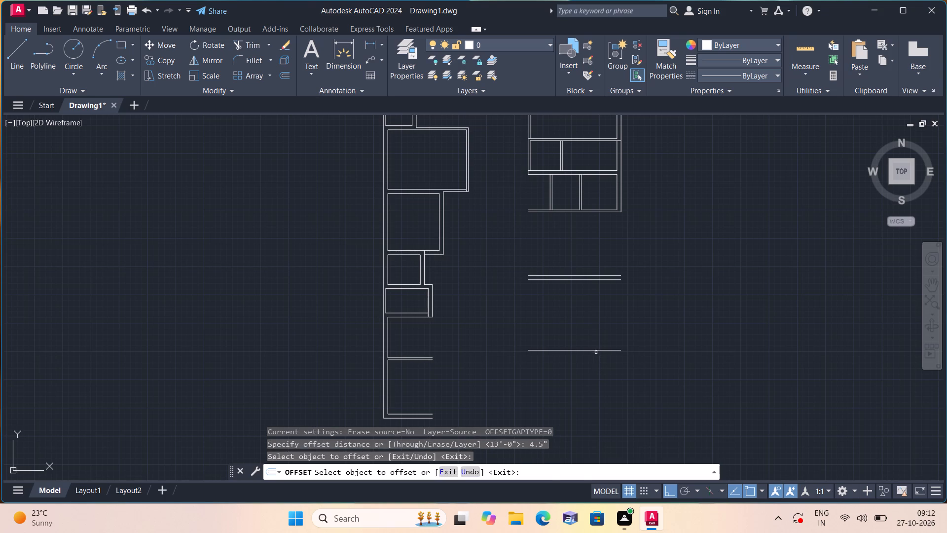
pyautogui.click(596, 351)
pyautogui.click(596, 391)
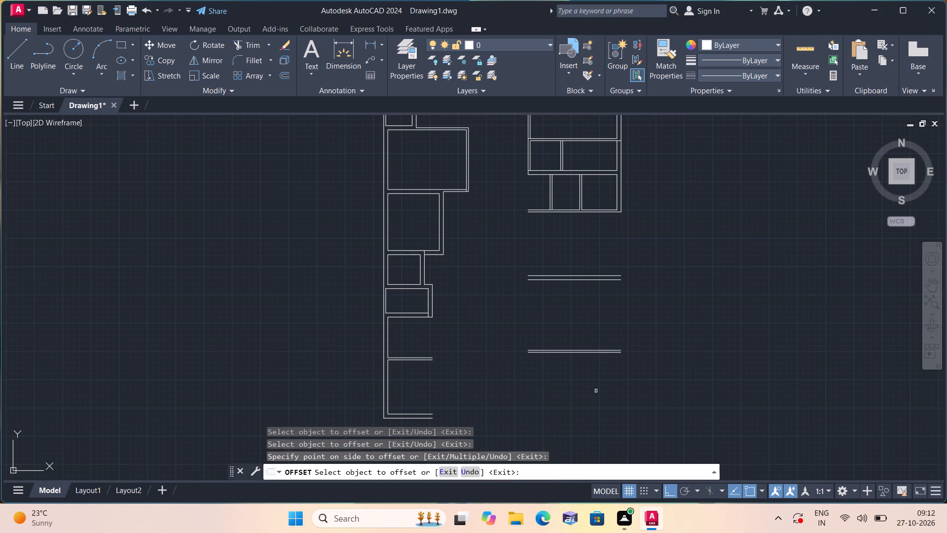
pyautogui.press('space')
# Offset the lower line of the new 4.5" wall 7'6" downward.
pyautogui.press('space')
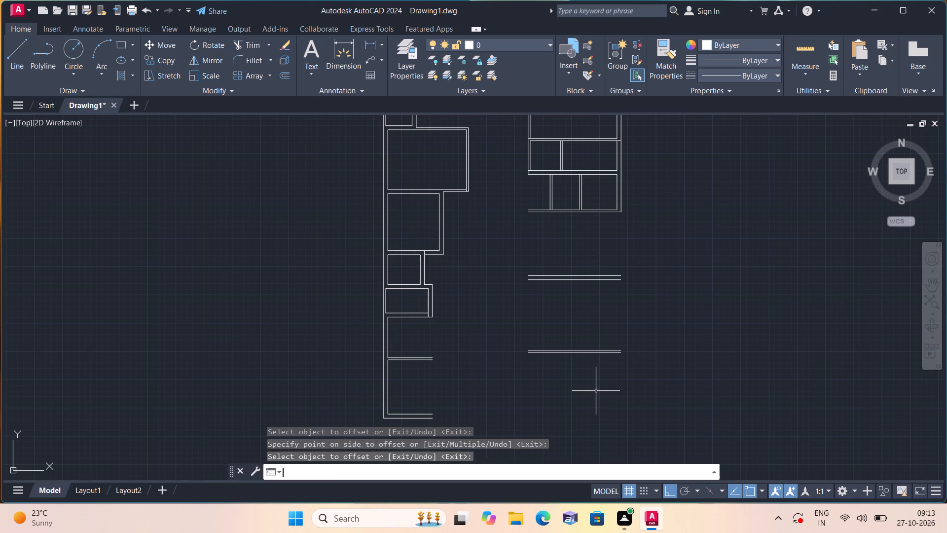
pyautogui.write('7\'6"')
pyautogui.press('space')
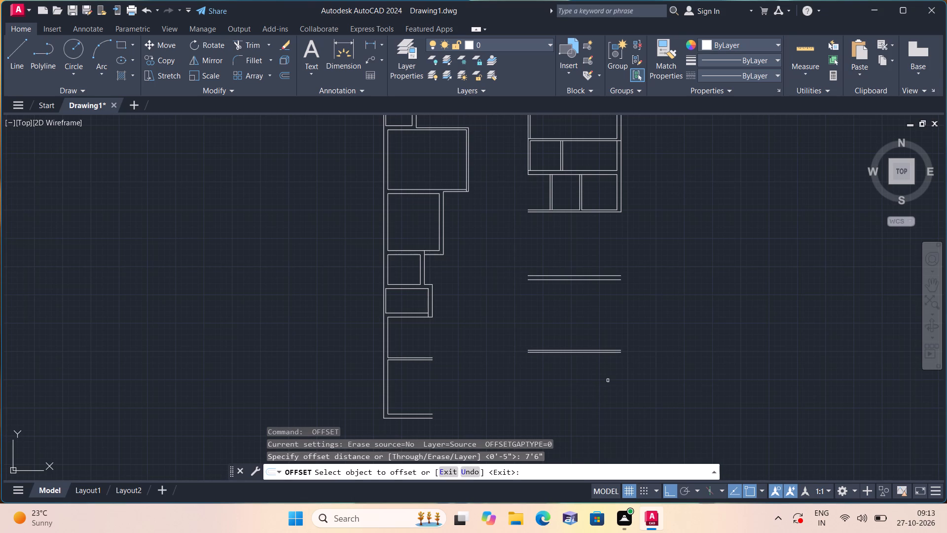
pyautogui.scroll(2, 604, 355)
pyautogui.click(604, 348)
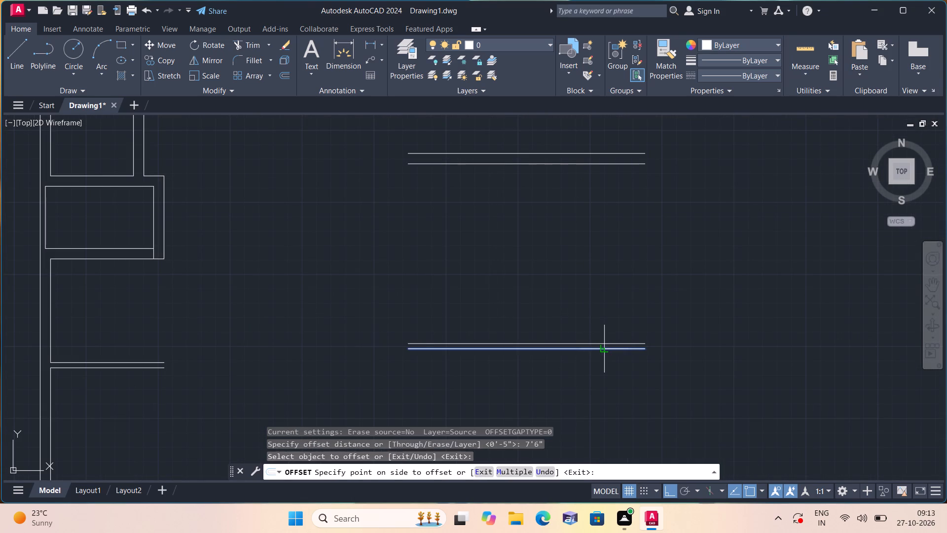
pyautogui.click(603, 402)
pyautogui.scroll(-1, 603, 402)
pyautogui.moveTo(603, 402); pyautogui.dragTo(614, 279, button='middle')
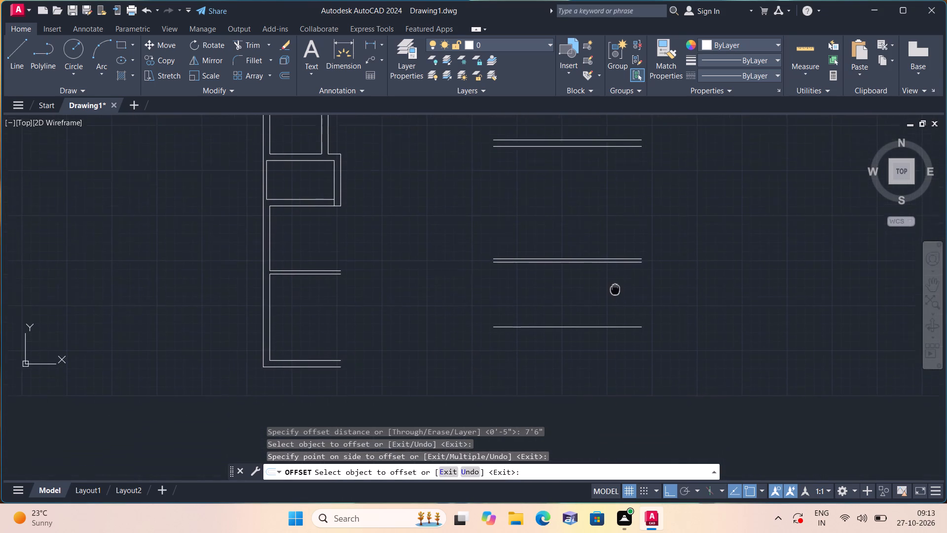
pyautogui.moveTo(614, 279); pyautogui.dragTo(614, 277, button='middle')
pyautogui.press('space')
# Offset the new lowest horizontal line 4.5" downward to form a second 4.5" wall.
pyautogui.press('space')
pyautogui.write('4.5"')
pyautogui.press('space')
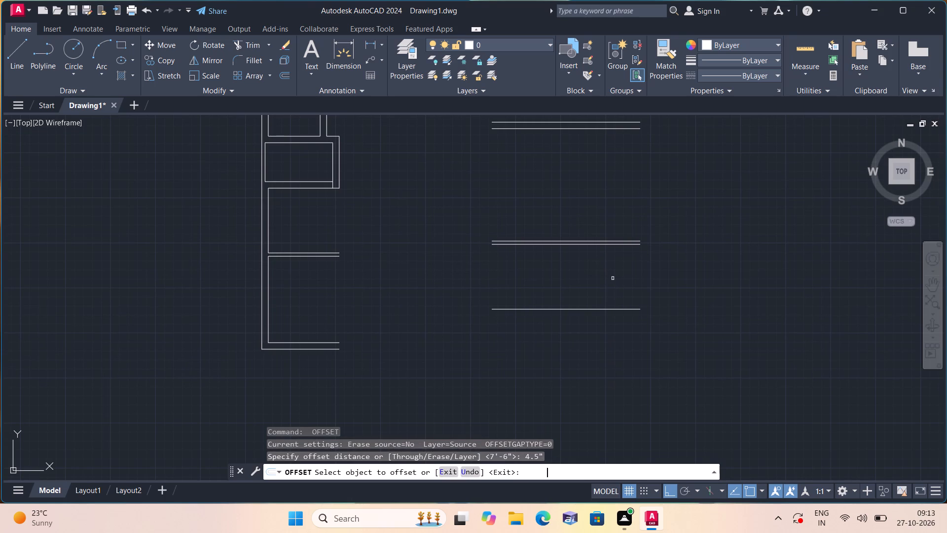
pyautogui.click(603, 307)
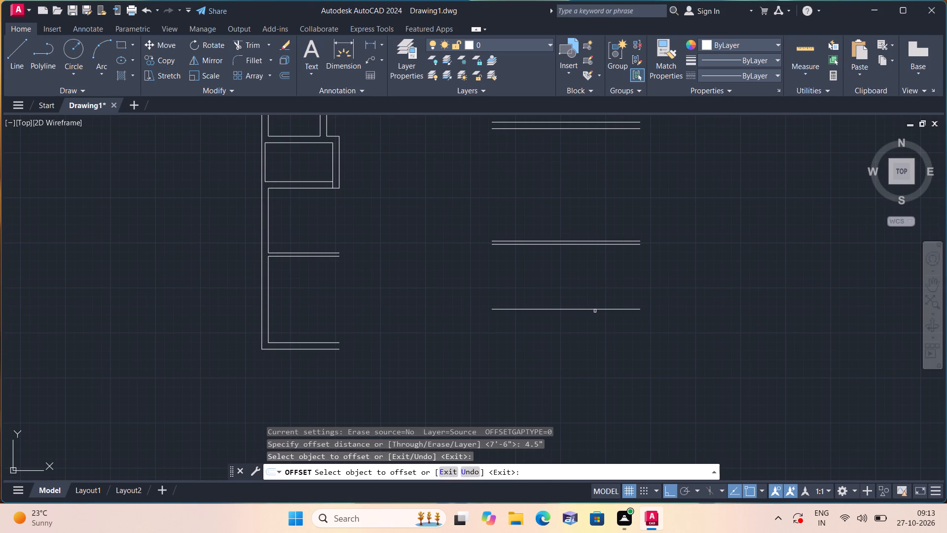
pyautogui.click(595, 310)
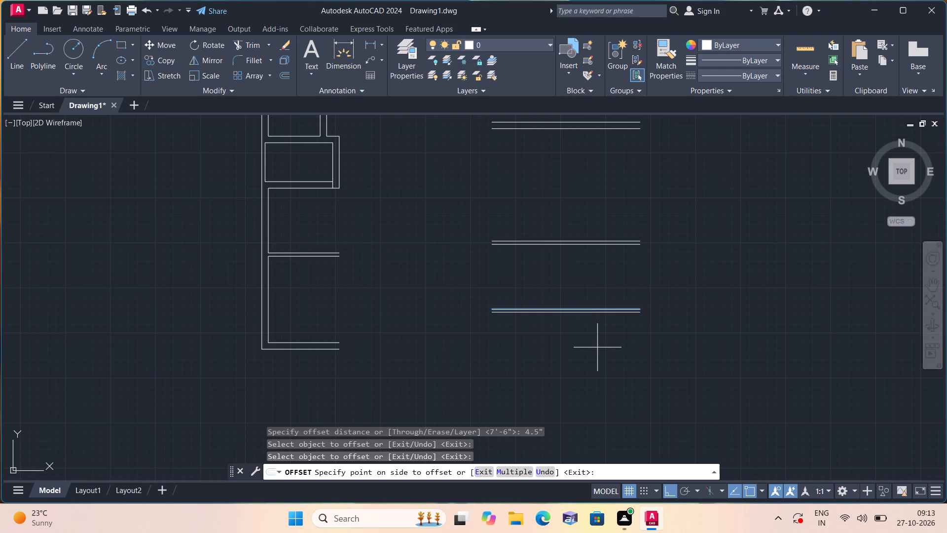
pyautogui.click(597, 347)
pyautogui.press('space')
# Offset the lower line of the second new 4.5" wall 12' downward.
pyautogui.press('space')
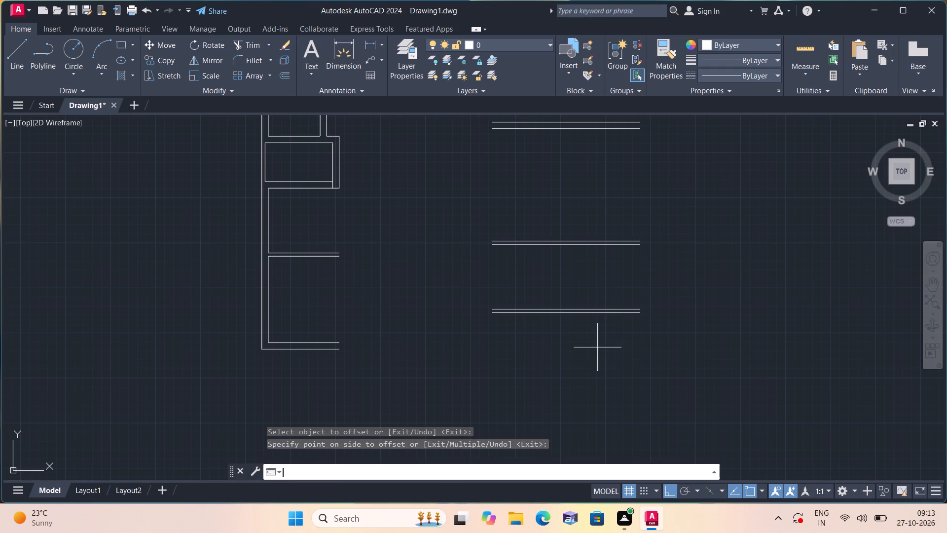
pyautogui.write("12'")
pyautogui.press('space')
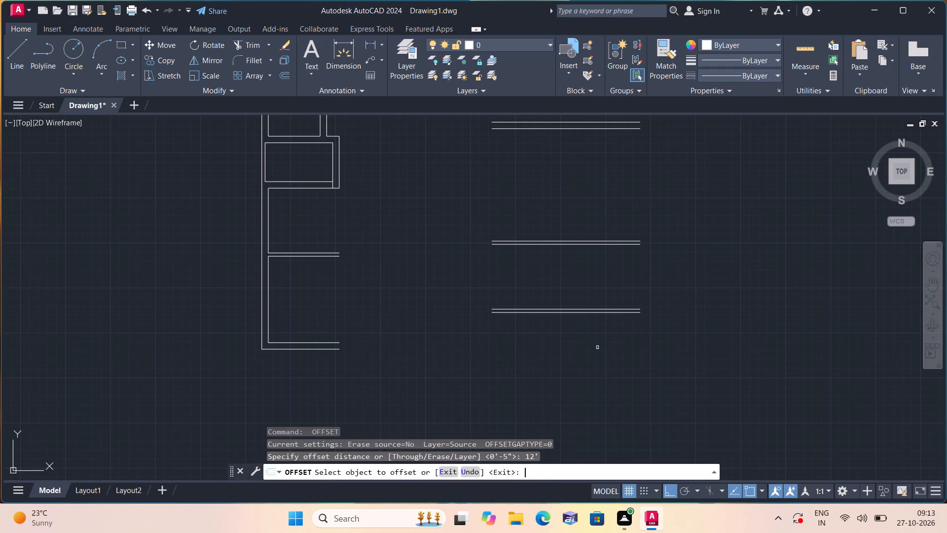
pyautogui.scroll(1, 594, 331)
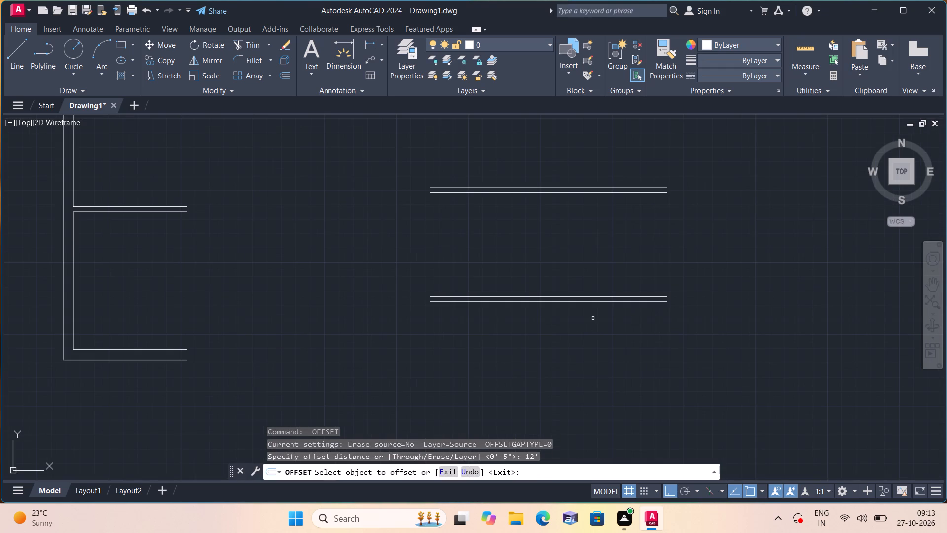
pyautogui.click(599, 301)
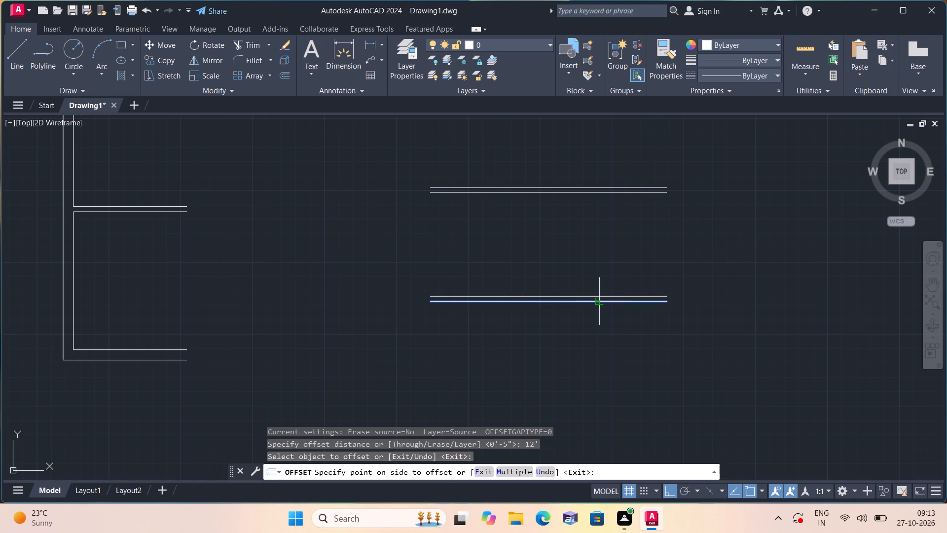
pyautogui.moveTo(600, 353); pyautogui.dragTo(593, 212, button='middle')
pyautogui.scroll(-1, 592, 210)
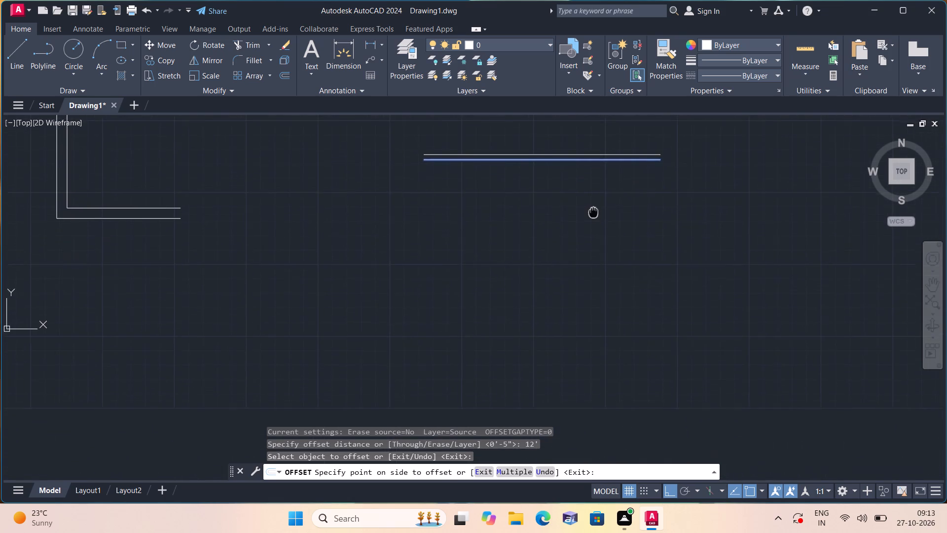
pyautogui.click(595, 254)
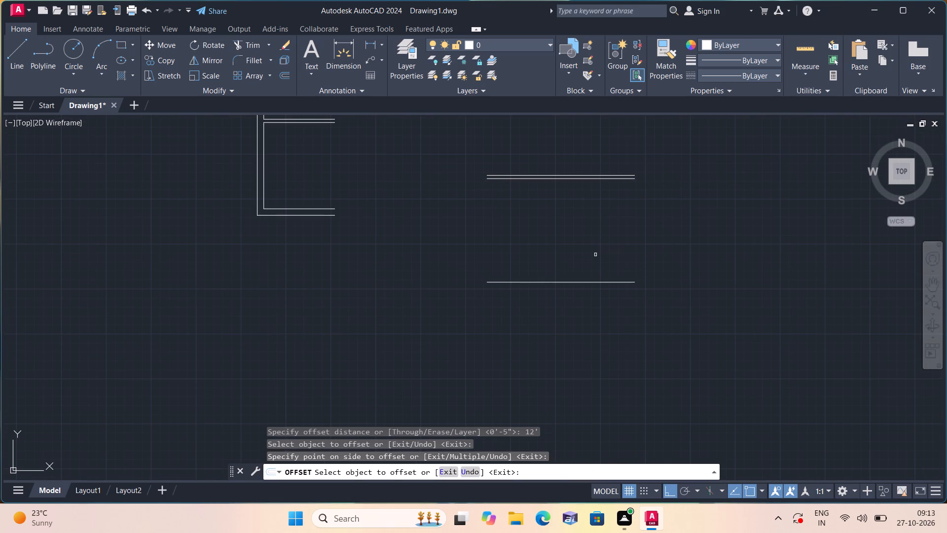
pyautogui.press('space')
# Offset the new lowest horizontal line 9" downward to form the bottom wall of the right block.
pyautogui.press('space')
pyautogui.write('9"')
pyautogui.press('space')
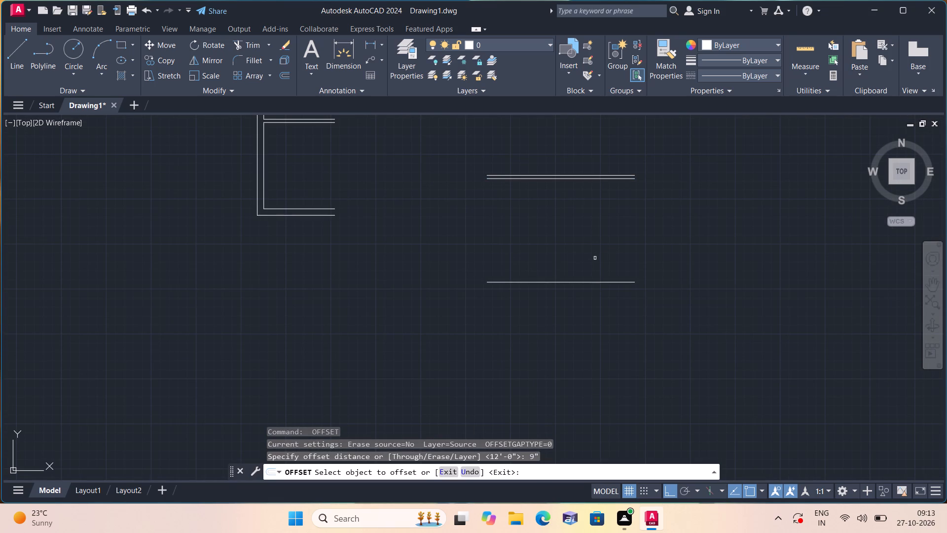
pyautogui.click(593, 281)
pyautogui.click(596, 324)
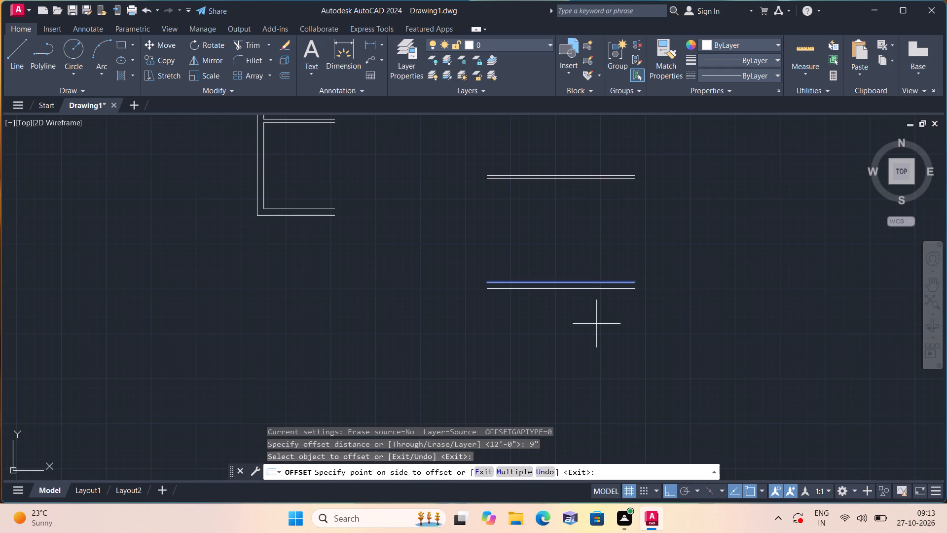
pyautogui.press('space')
# Extend both lines of the right block's outer right wall down through the new 9" cross wall below the small rooms.
pyautogui.write('exe')
pyautogui.press('BackSpace')
pyautogui.write('te')
pyautogui.press('space')
pyautogui.scroll(-4, 618, 305)
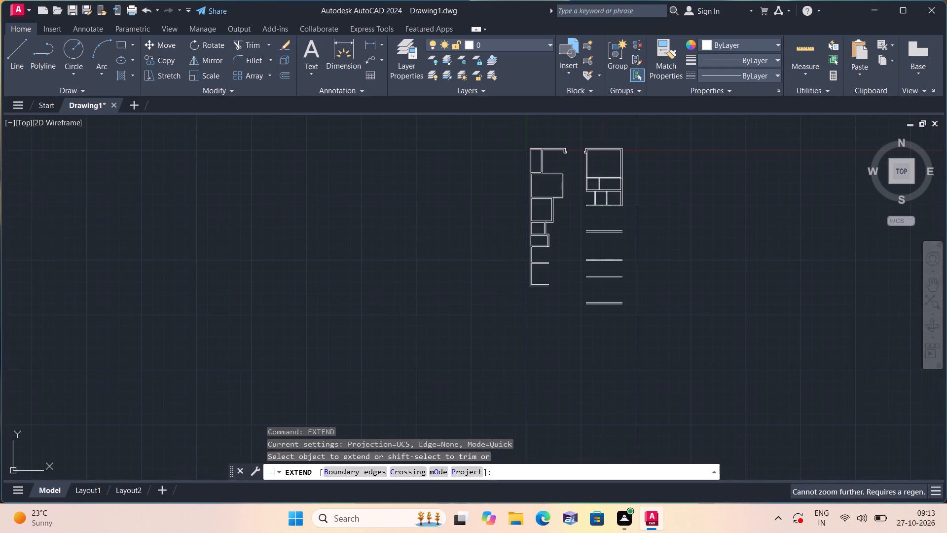
pyautogui.scroll(4, 628, 198)
pyautogui.moveTo(622, 197); pyautogui.dragTo(603, 220)
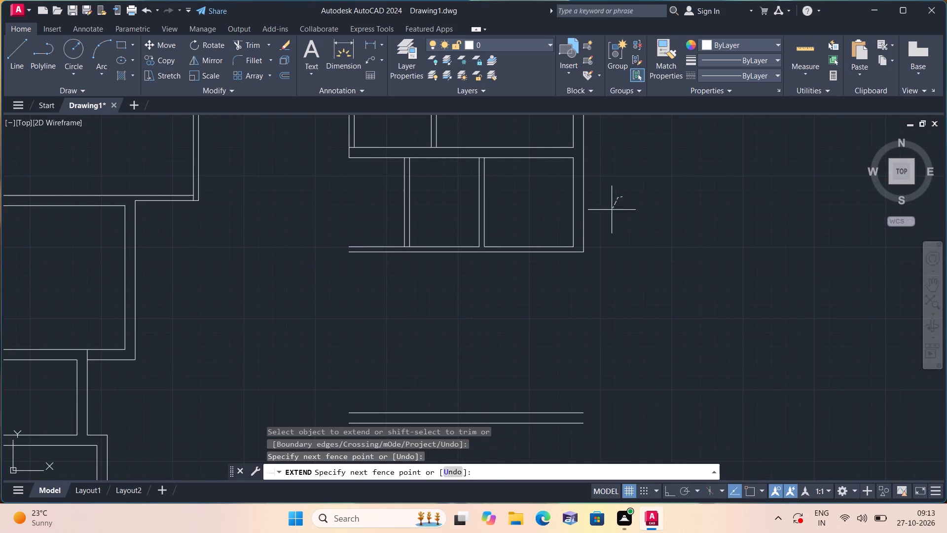
pyautogui.moveTo(603, 220); pyautogui.dragTo(583, 251)
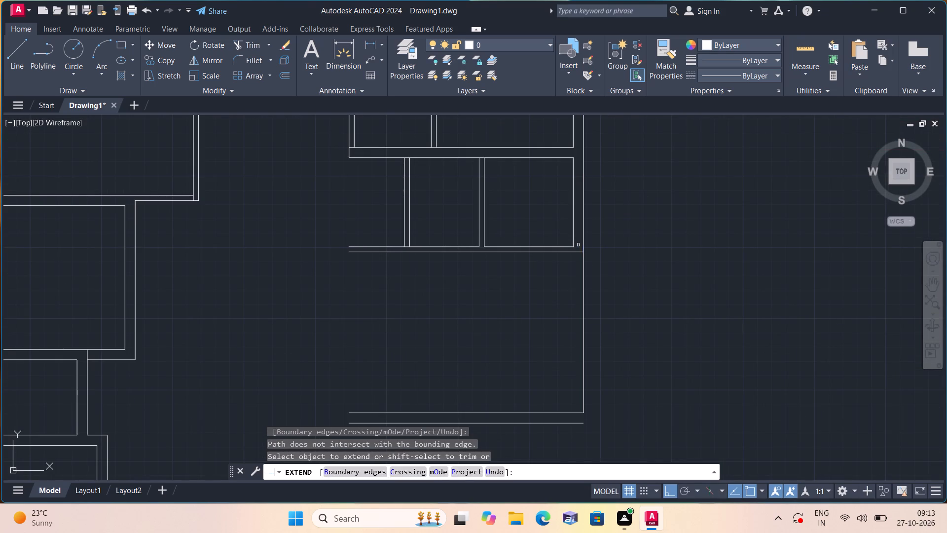
pyautogui.click(575, 242)
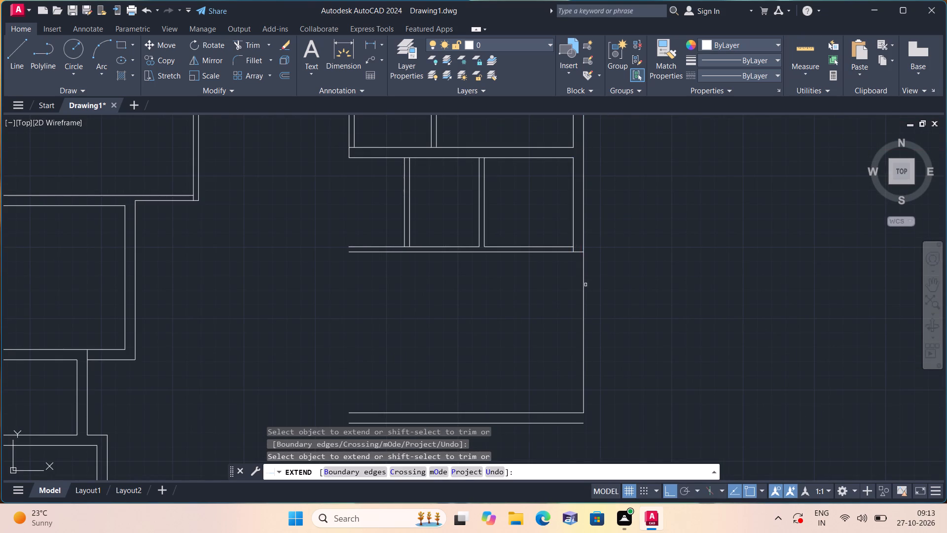
pyautogui.click(573, 250)
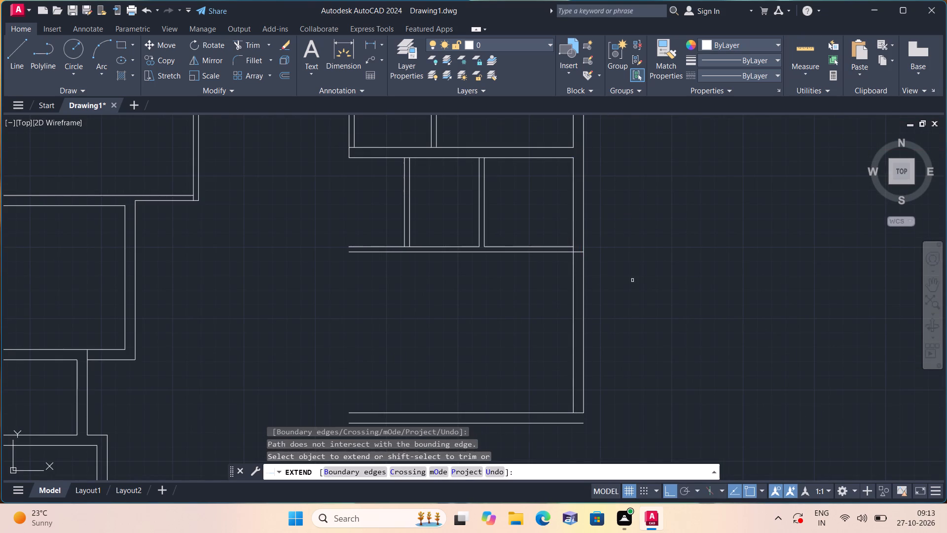
pyautogui.moveTo(664, 270); pyautogui.dragTo(501, 363)
pyautogui.moveTo(481, 354); pyautogui.dragTo(605, 380)
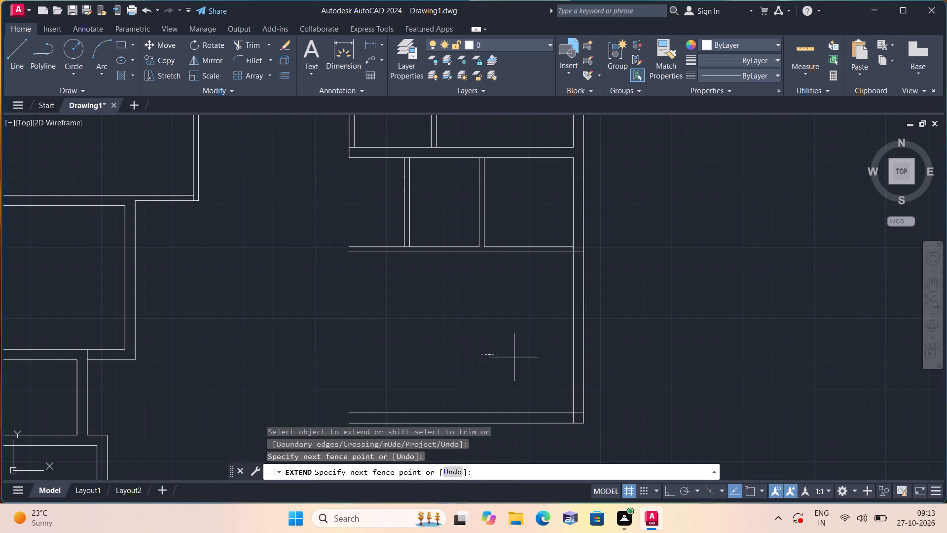
pyautogui.moveTo(605, 380); pyautogui.dragTo(682, 383)
# Extend both lines of the right block's outer wall down through the first new 4.5" cross wall.
pyautogui.moveTo(679, 376); pyautogui.dragTo(634, 238, button='middle')
pyautogui.scroll(-1, 637, 252)
pyautogui.moveTo(633, 233); pyautogui.dragTo(628, 233)
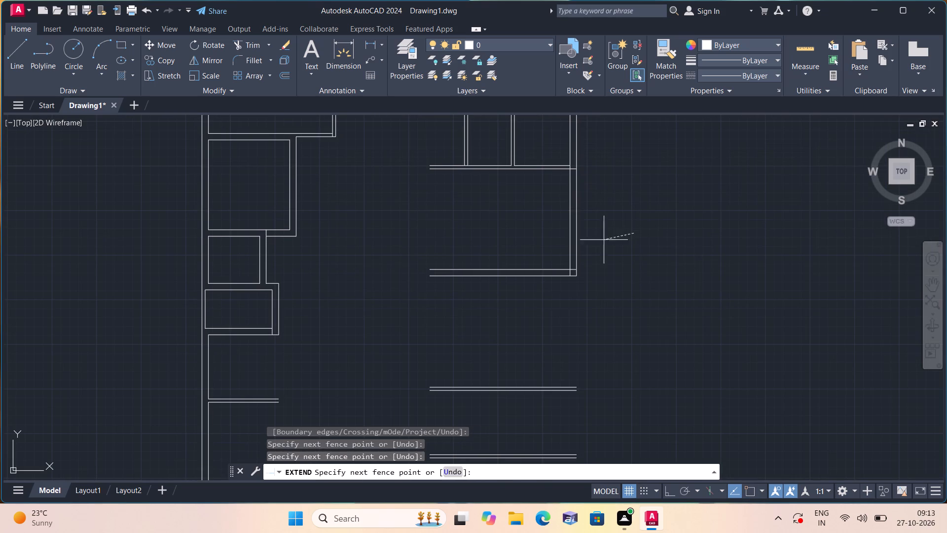
pyautogui.click(539, 249)
pyautogui.moveTo(539, 249); pyautogui.dragTo(574, 266)
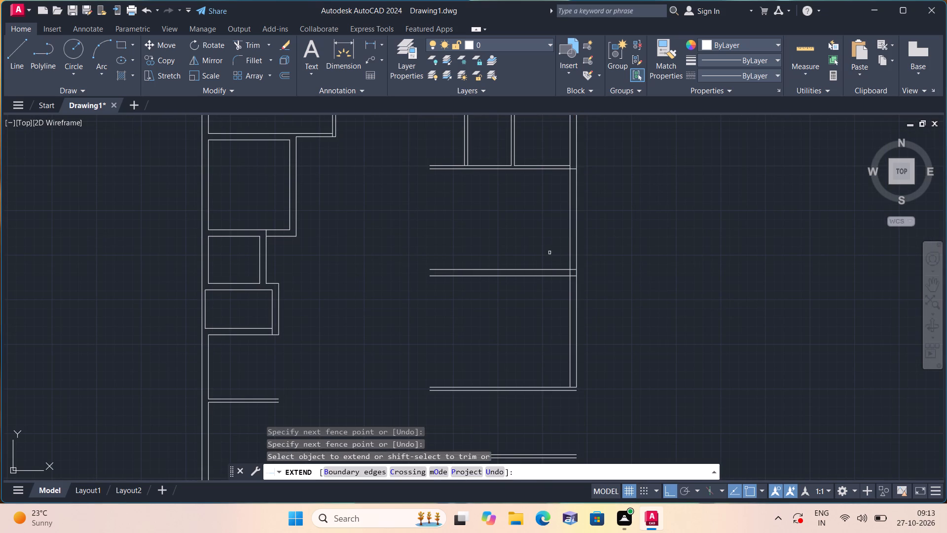
pyautogui.moveTo(574, 266); pyautogui.dragTo(606, 282)
pyautogui.moveTo(625, 295); pyautogui.dragTo(610, 308)
pyautogui.moveTo(493, 351); pyautogui.dragTo(645, 330)
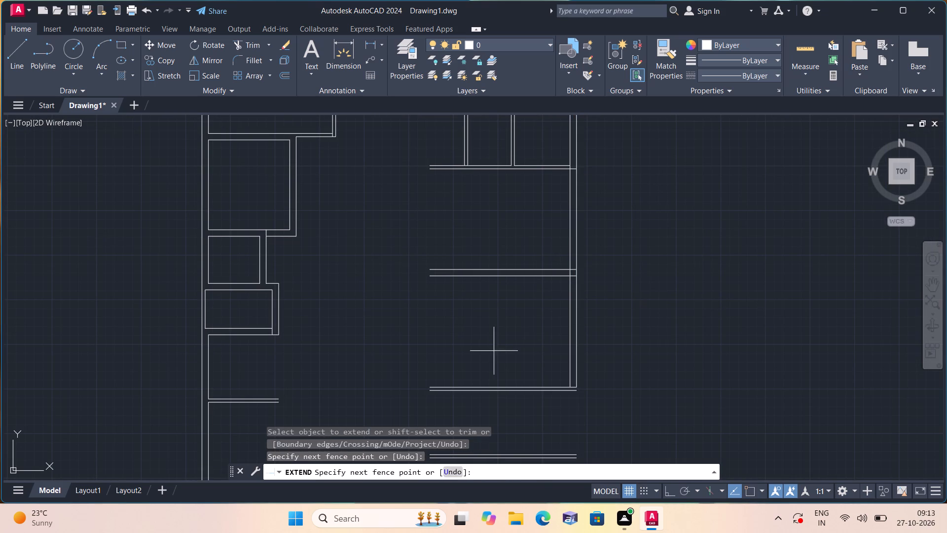
pyautogui.moveTo(645, 330); pyautogui.dragTo(691, 319)
# Extend both outer wall lines further down through the second new 4.5" cross wall.
pyautogui.scroll(-1, 687, 312)
pyautogui.moveTo(687, 312); pyautogui.dragTo(665, 257, button='middle')
pyautogui.moveTo(664, 256); pyautogui.dragTo(596, 281)
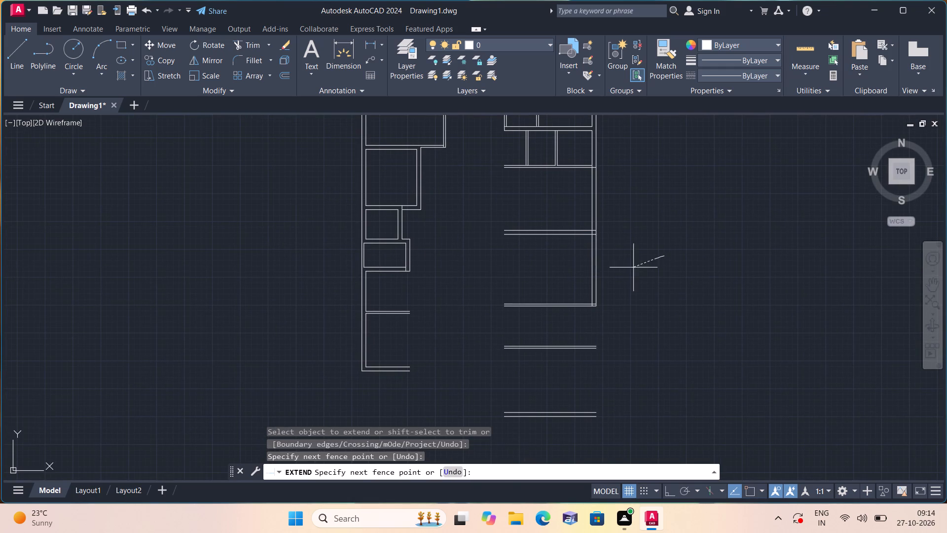
pyautogui.moveTo(596, 281); pyautogui.dragTo(550, 304)
pyautogui.scroll(-2, 806, 236)
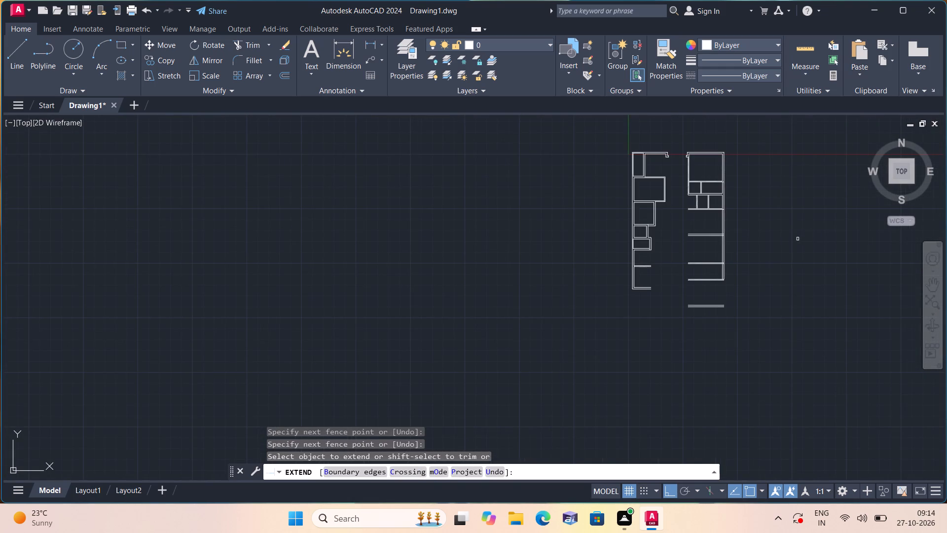
pyautogui.scroll(3, 779, 248)
pyautogui.moveTo(693, 286); pyautogui.dragTo(549, 330)
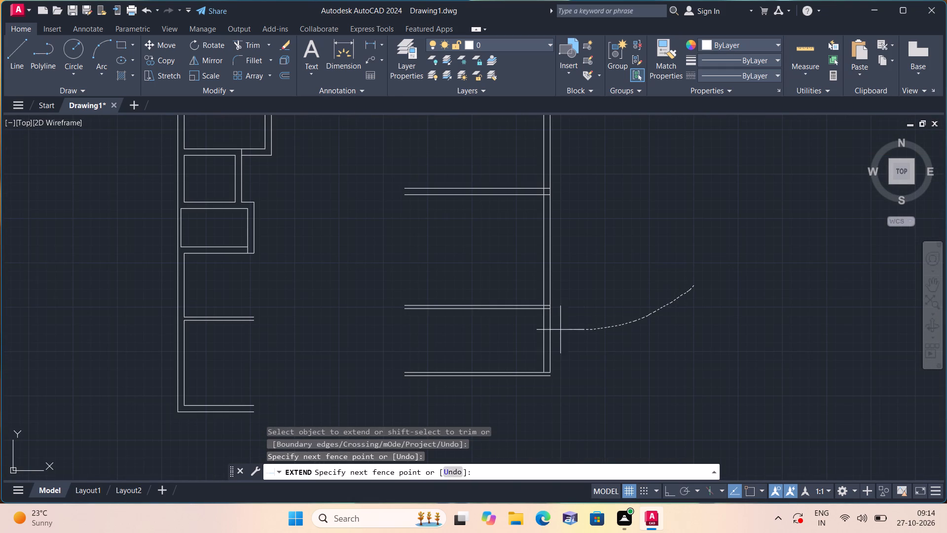
pyautogui.moveTo(549, 330); pyautogui.dragTo(526, 343)
# Extend both outer wall lines down to the lowest line of the right block's 9" bottom wall.
pyautogui.moveTo(525, 342); pyautogui.dragTo(529, 286, button='middle')
pyautogui.scroll(-2, 524, 341)
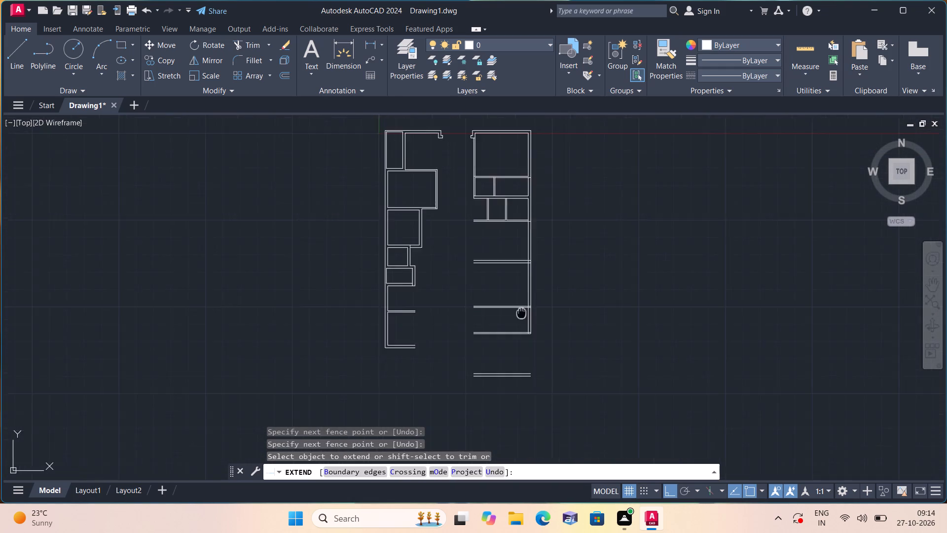
pyautogui.moveTo(529, 286); pyautogui.dragTo(531, 277, button='middle')
pyautogui.click(535, 281)
pyautogui.click(598, 315)
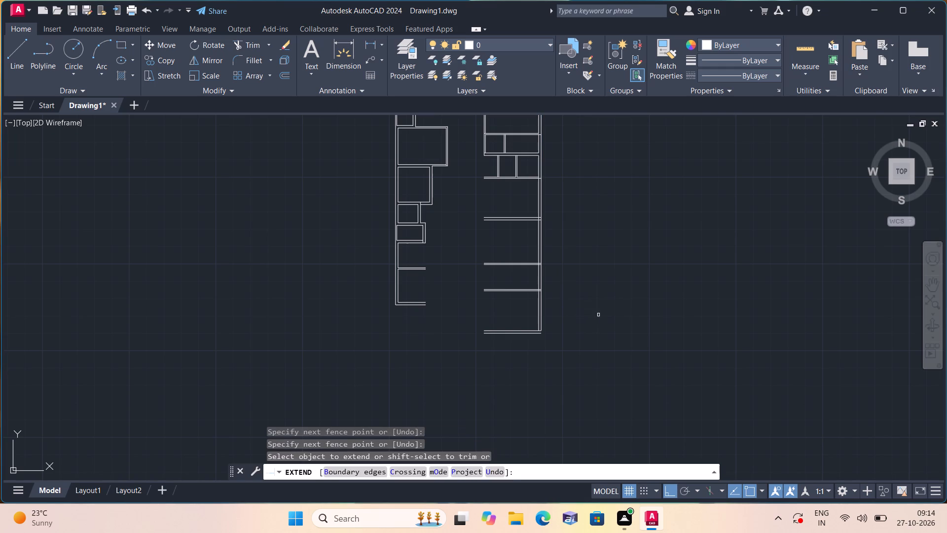
pyautogui.moveTo(642, 310); pyautogui.dragTo(520, 322)
pyautogui.scroll(2, 520, 321)
pyautogui.press('space')
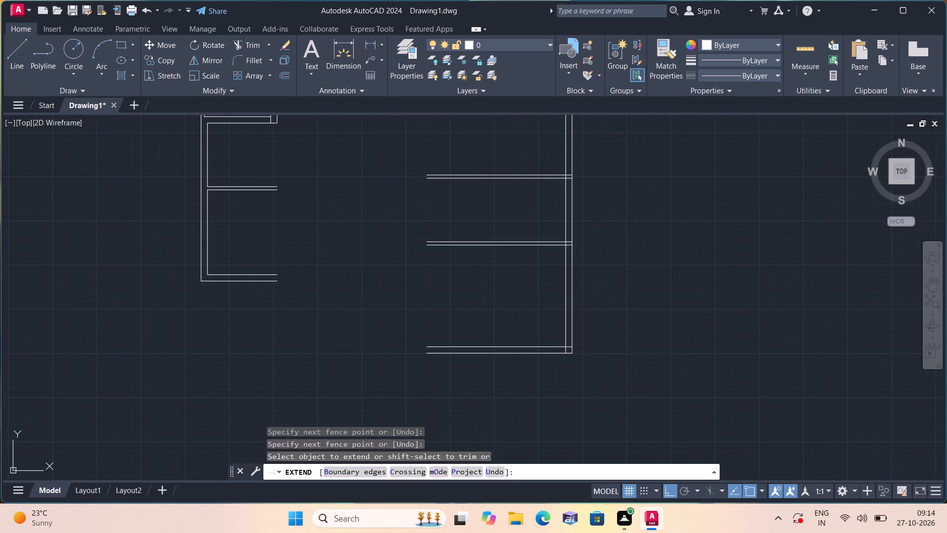
# Trim the overlapping inner wall lines at the lower right corner of the right block.
pyautogui.write('trim')
pyautogui.press('space')
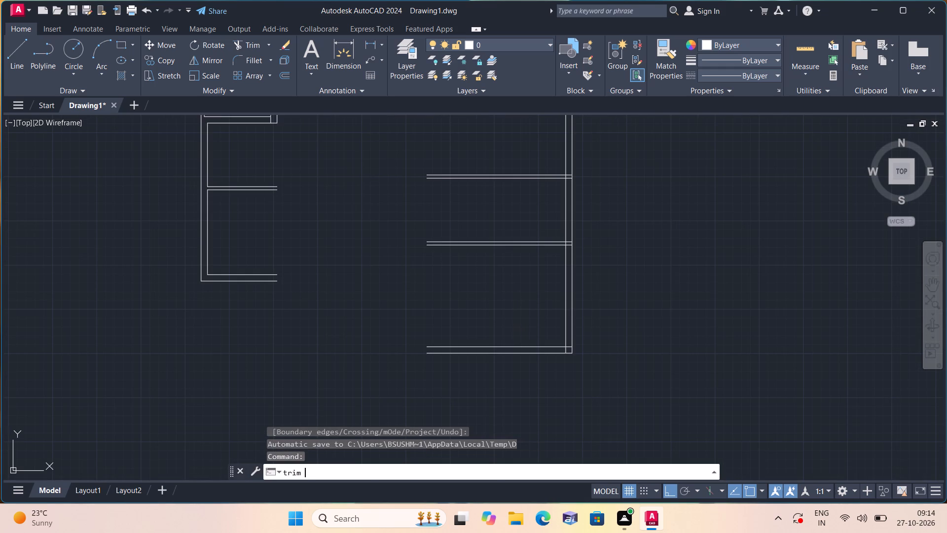
pyautogui.scroll(1, 551, 361)
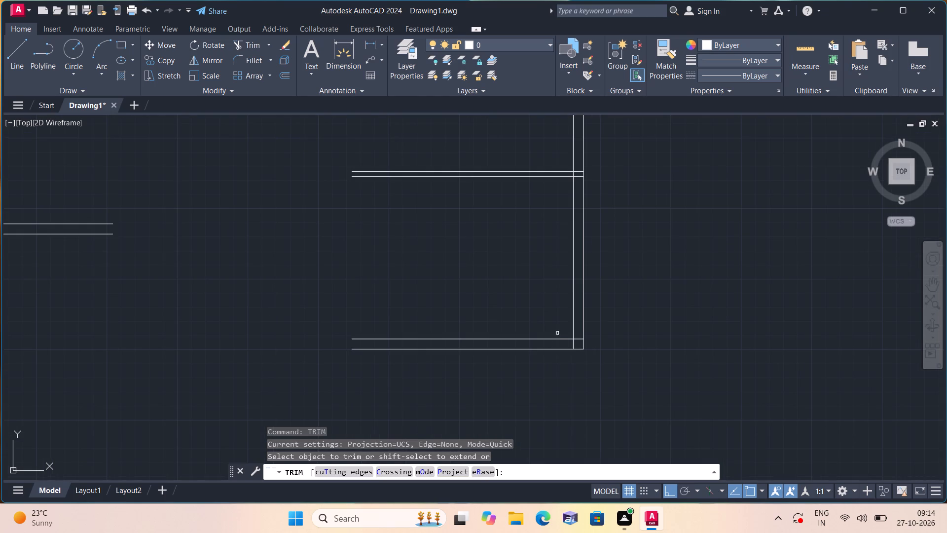
pyautogui.scroll(3, 583, 339)
pyautogui.moveTo(574, 334); pyautogui.dragTo(571, 342)
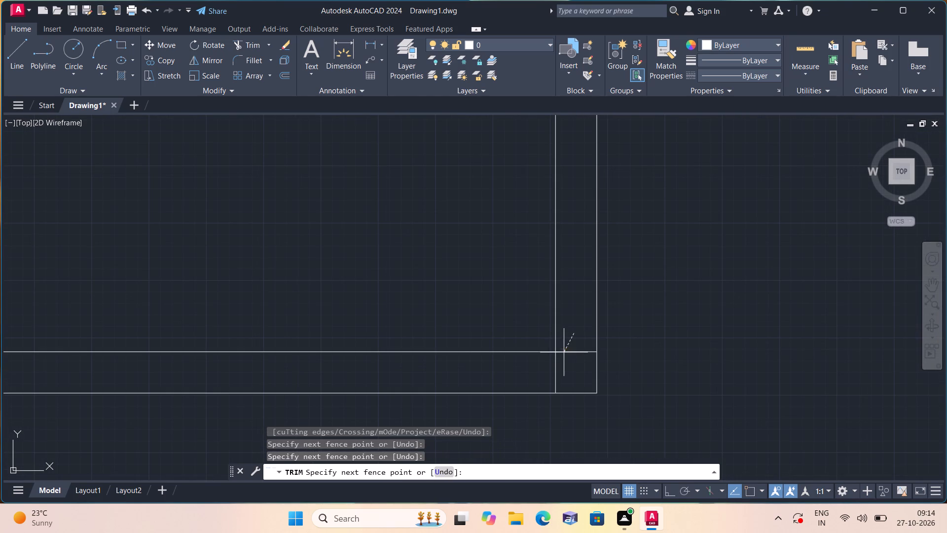
pyautogui.click(552, 364)
# Trim the overlapping lines where the second new 4.5" cross wall meets the outer right wall.
pyautogui.scroll(-4, 552, 322)
pyautogui.moveTo(501, 274); pyautogui.dragTo(557, 333, button='middle')
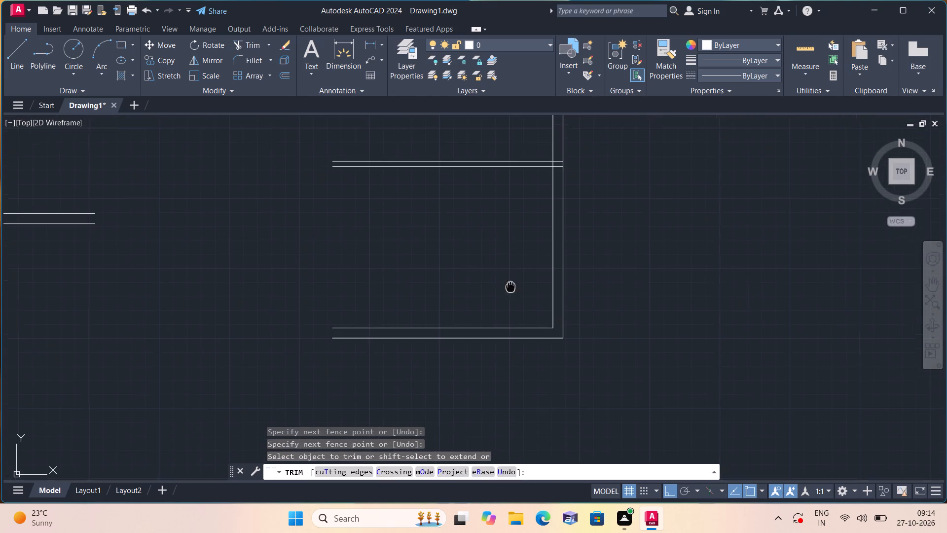
pyautogui.moveTo(557, 333); pyautogui.dragTo(606, 399, button='middle')
pyautogui.scroll(2, 656, 285)
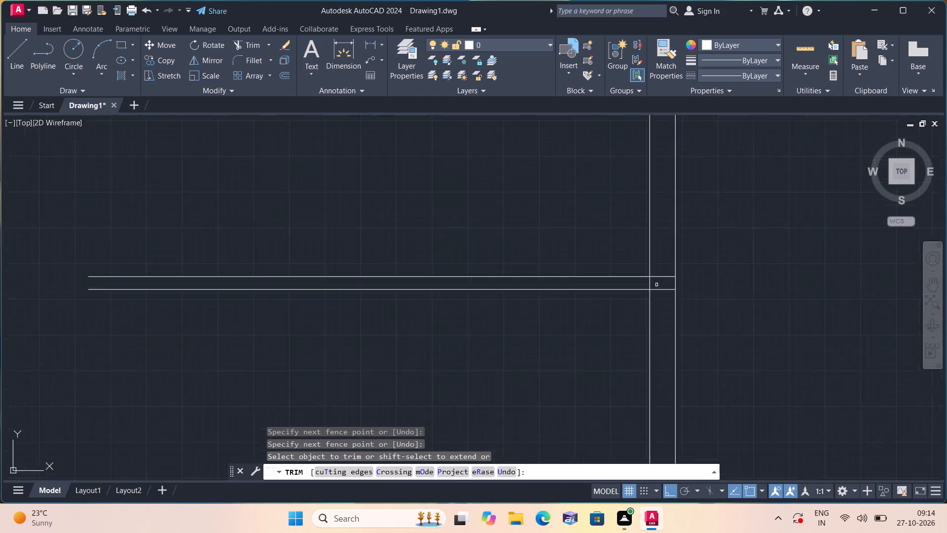
pyautogui.click(651, 285)
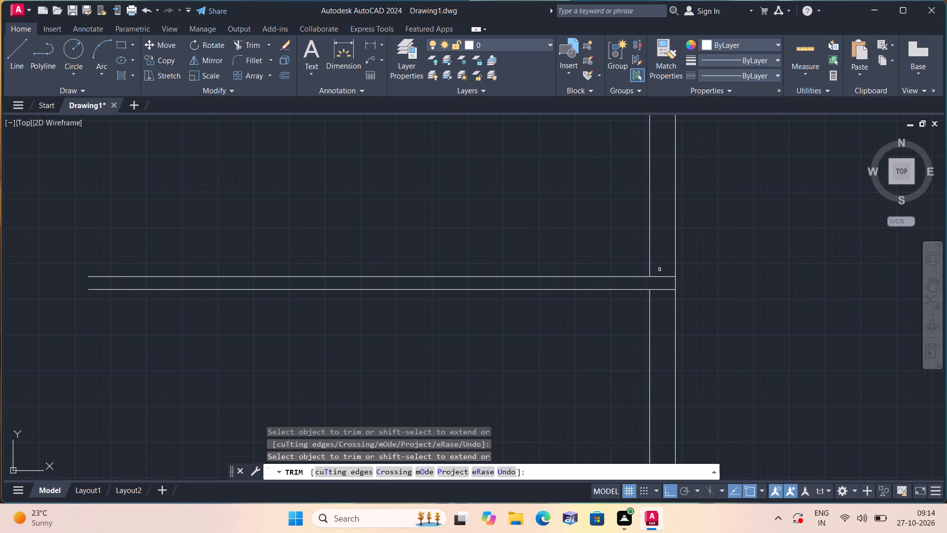
pyautogui.moveTo(660, 264); pyautogui.dragTo(662, 300)
# Trim the overlapping lines where the first new 4.5" cross wall meets the outer right wall.
pyautogui.scroll(-3, 662, 300)
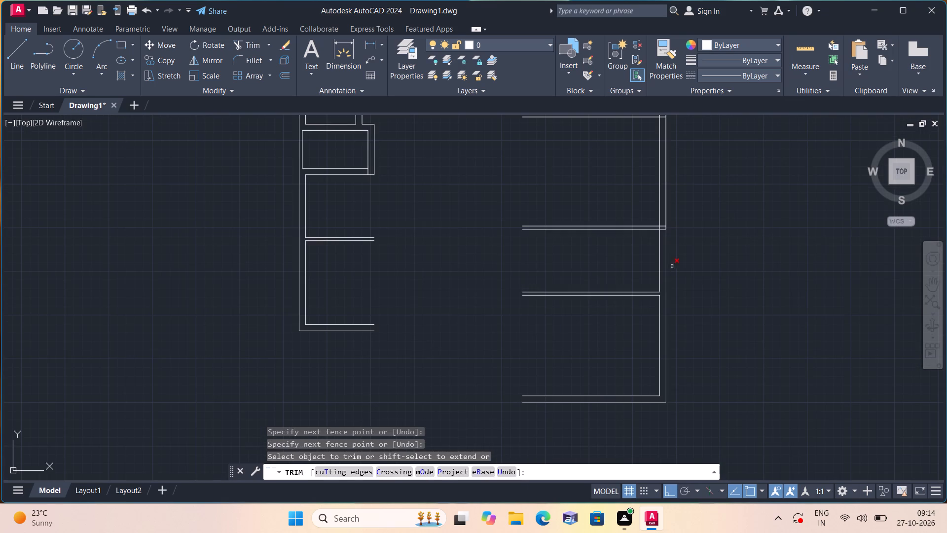
pyautogui.scroll(5, 657, 231)
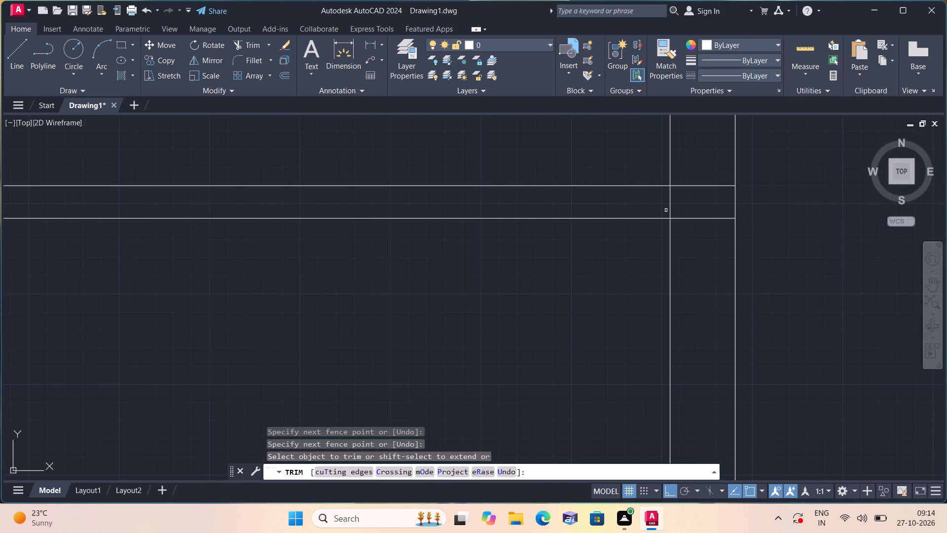
pyautogui.moveTo(667, 206); pyautogui.dragTo(679, 203)
pyautogui.moveTo(715, 172); pyautogui.dragTo(715, 177)
pyautogui.moveTo(715, 179); pyautogui.dragTo(715, 237)
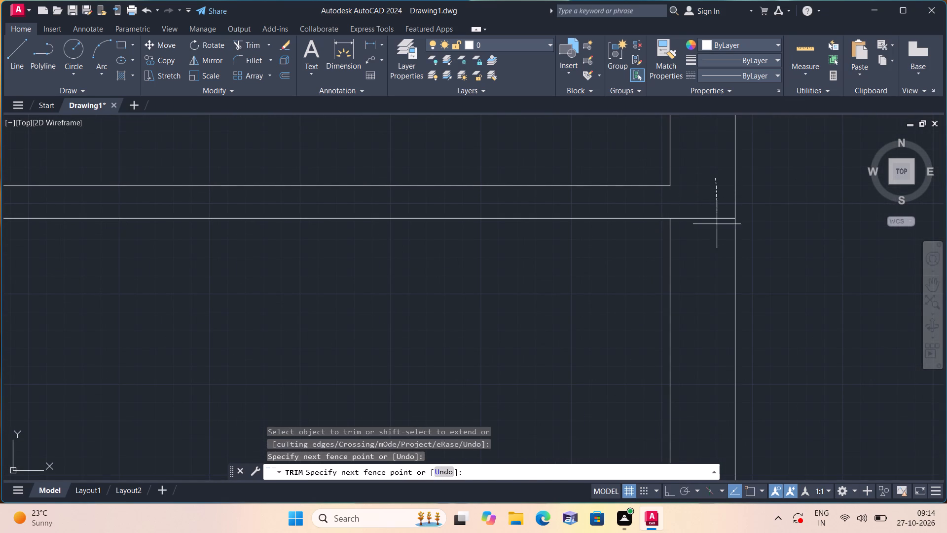
pyautogui.moveTo(715, 237); pyautogui.dragTo(715, 242)
# Trim the overlapping lines where the new 9" cross wall meets the outer right wall.
pyautogui.moveTo(714, 242); pyautogui.dragTo(677, 473, button='middle')
pyautogui.scroll(-1, 714, 242)
pyautogui.scroll(-4, 677, 473)
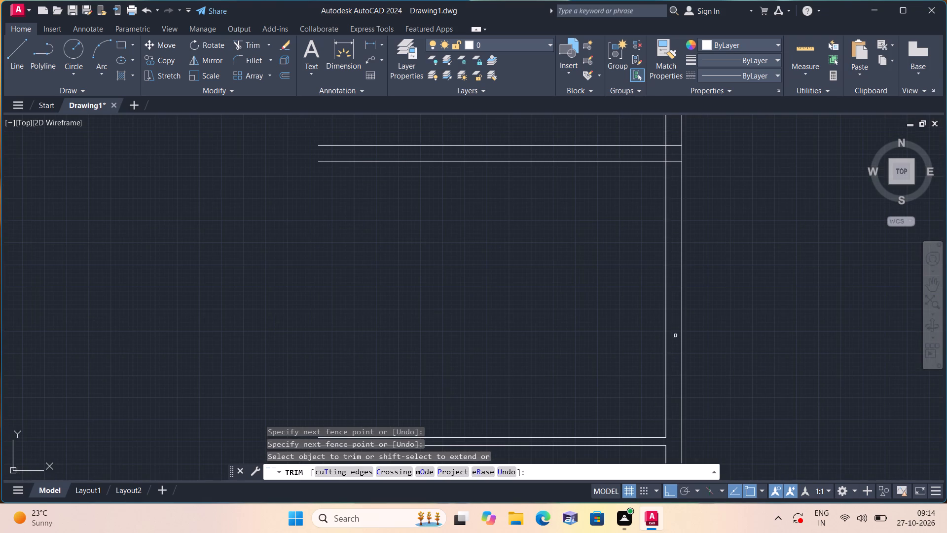
pyautogui.moveTo(676, 181); pyautogui.dragTo(717, 344, button='middle')
pyautogui.scroll(-1, 676, 182)
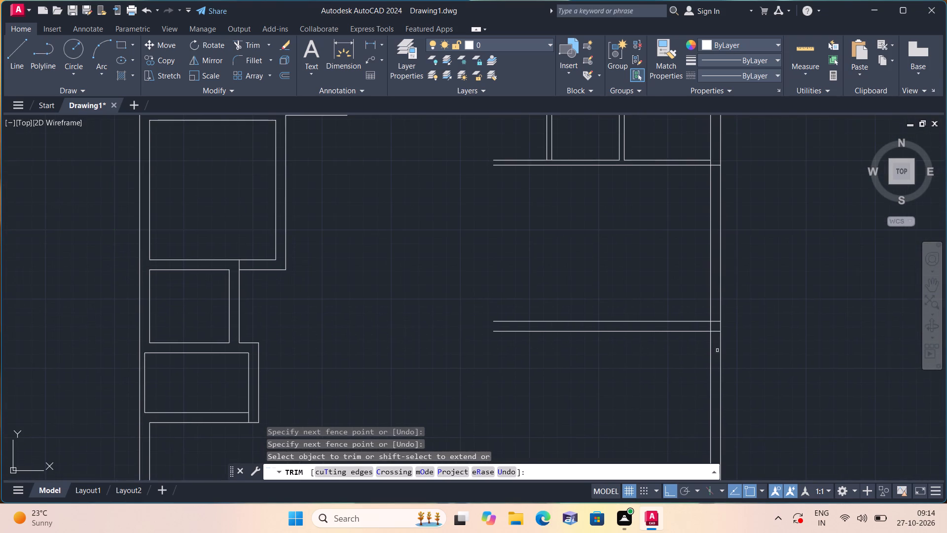
pyautogui.scroll(4, 710, 336)
pyautogui.moveTo(692, 285); pyautogui.dragTo(697, 284)
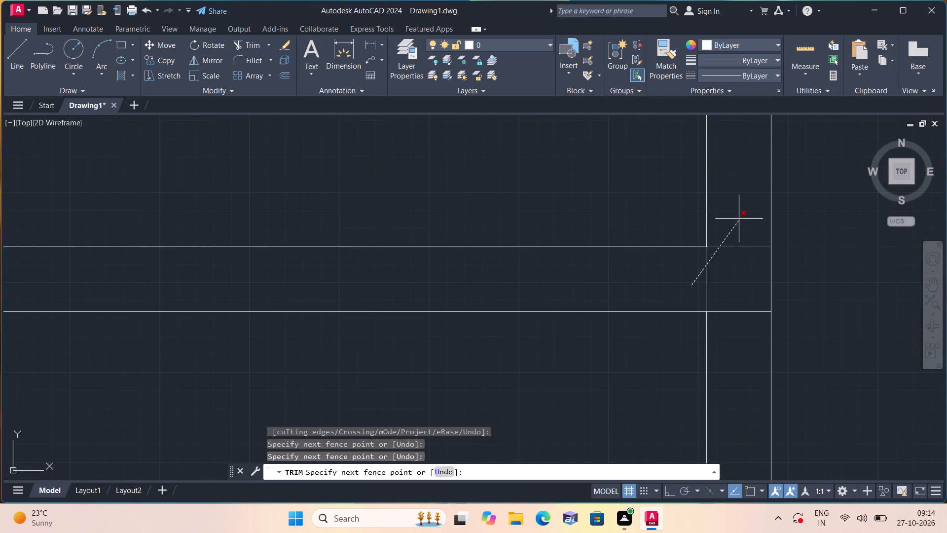
pyautogui.moveTo(739, 215); pyautogui.dragTo(741, 226)
pyautogui.moveTo(742, 235); pyautogui.dragTo(751, 333)
# Trim the overlapping lines where the 4.5" wall under the small rooms meets the outer right wall.
pyautogui.scroll(-3, 747, 333)
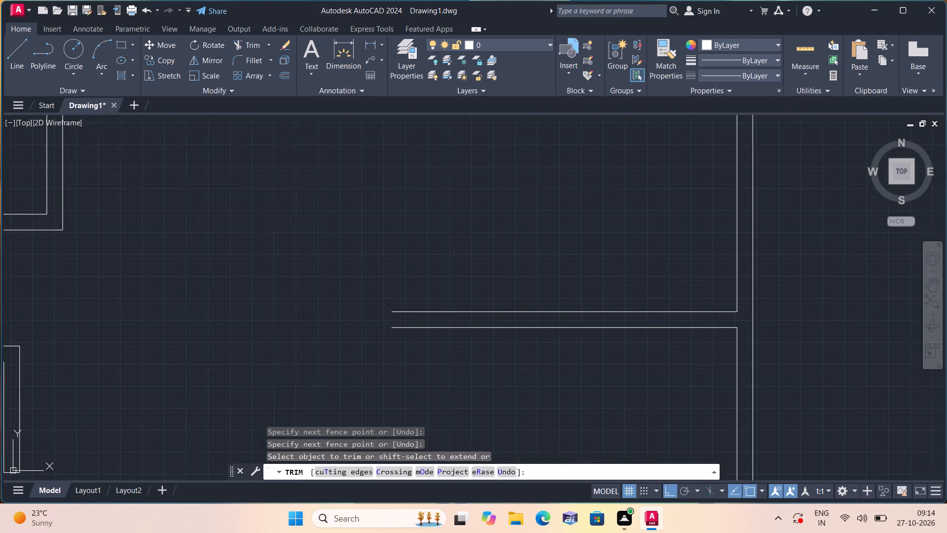
pyautogui.scroll(-2, 733, 293)
pyautogui.moveTo(683, 264); pyautogui.dragTo(675, 403, button='middle')
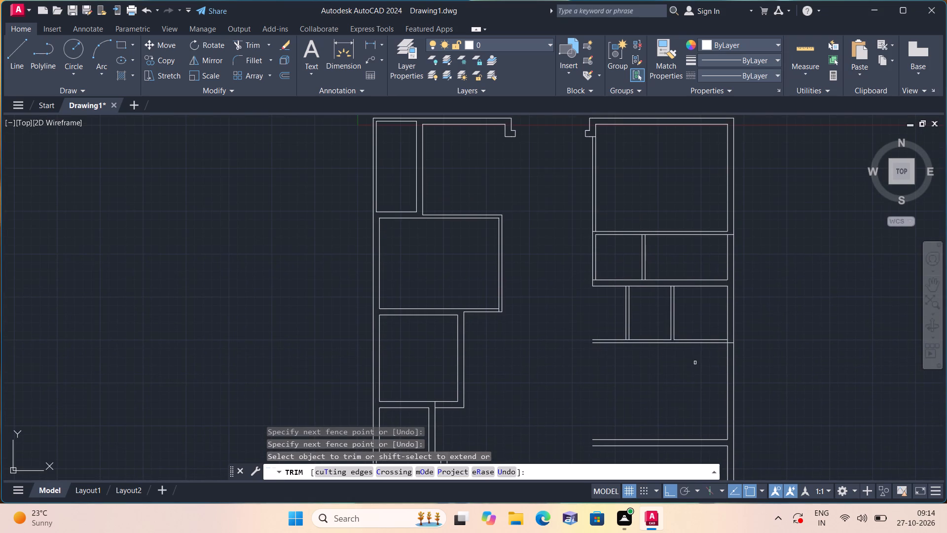
pyautogui.scroll(5, 718, 351)
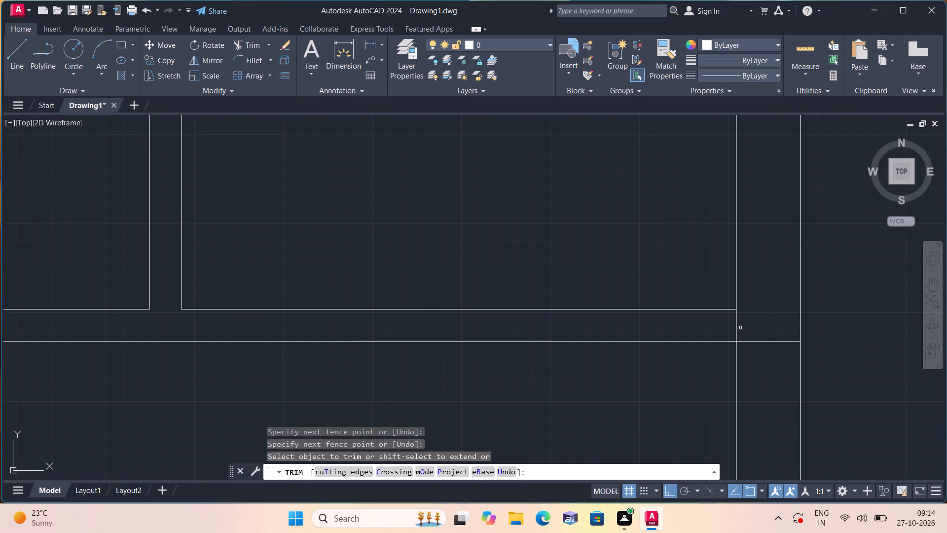
pyautogui.click(738, 328)
pyautogui.click(731, 320)
pyautogui.moveTo(767, 322); pyautogui.dragTo(770, 330)
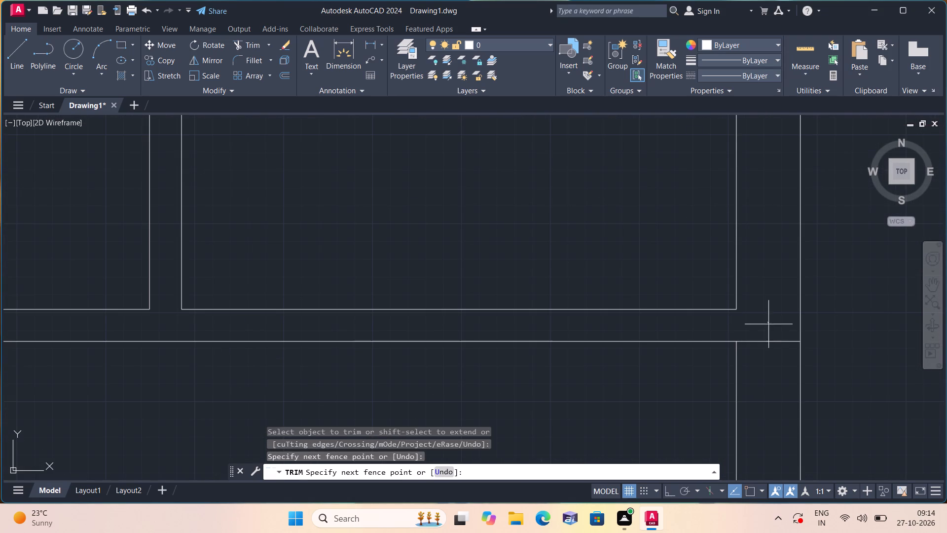
pyautogui.moveTo(770, 330); pyautogui.dragTo(774, 358)
pyautogui.scroll(-5, 770, 359)
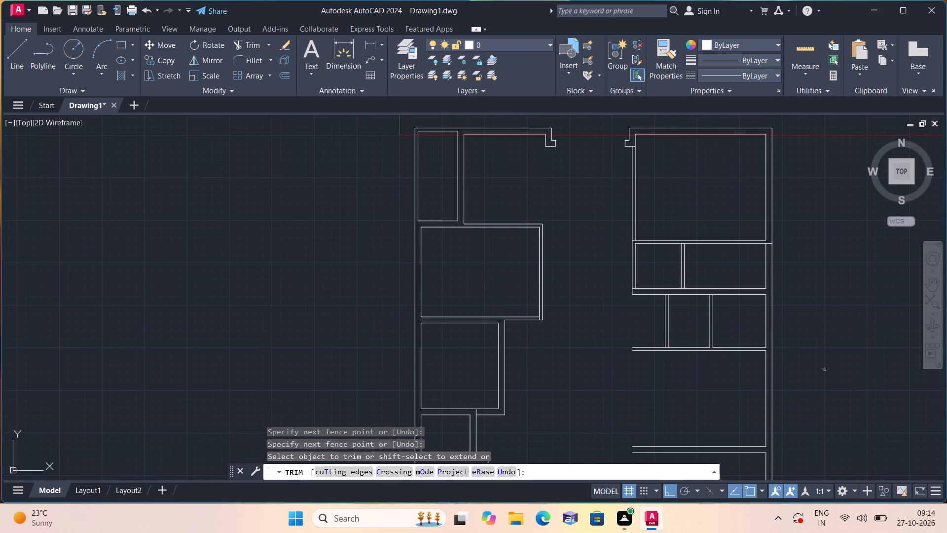
pyautogui.press('space')
# Offset the outer right wall's inner line 16' into the block in the large room below the small rooms.
pyautogui.write('off')
pyautogui.press('space')
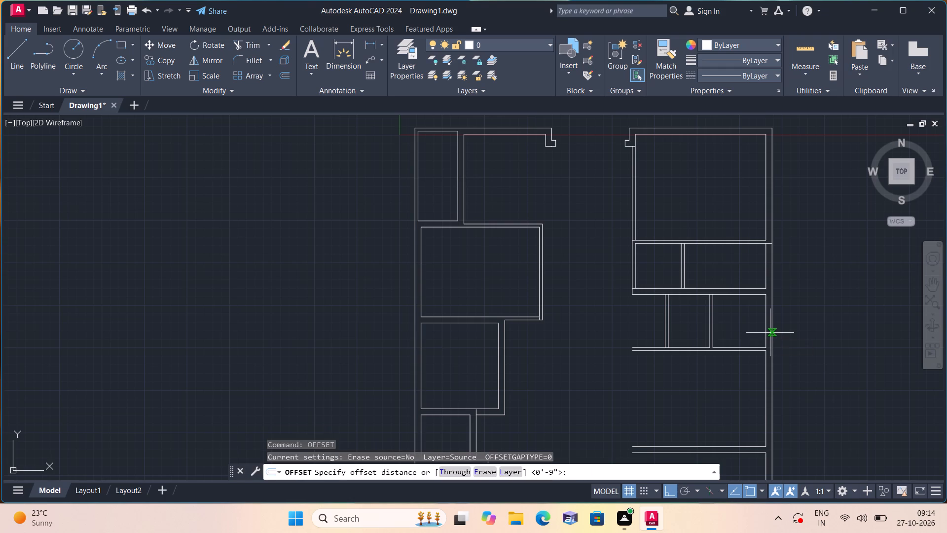
pyautogui.scroll(1, 770, 333)
pyautogui.moveTo(762, 333); pyautogui.dragTo(738, 354, button='middle')
pyautogui.write("16'")
pyautogui.press('space')
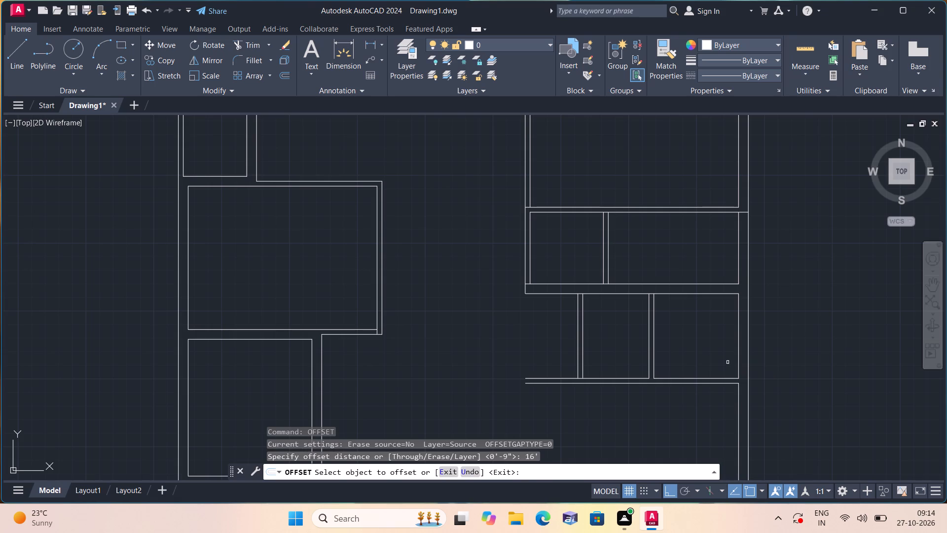
pyautogui.scroll(-1, 699, 429)
pyautogui.moveTo(698, 429); pyautogui.dragTo(699, 395, button='middle')
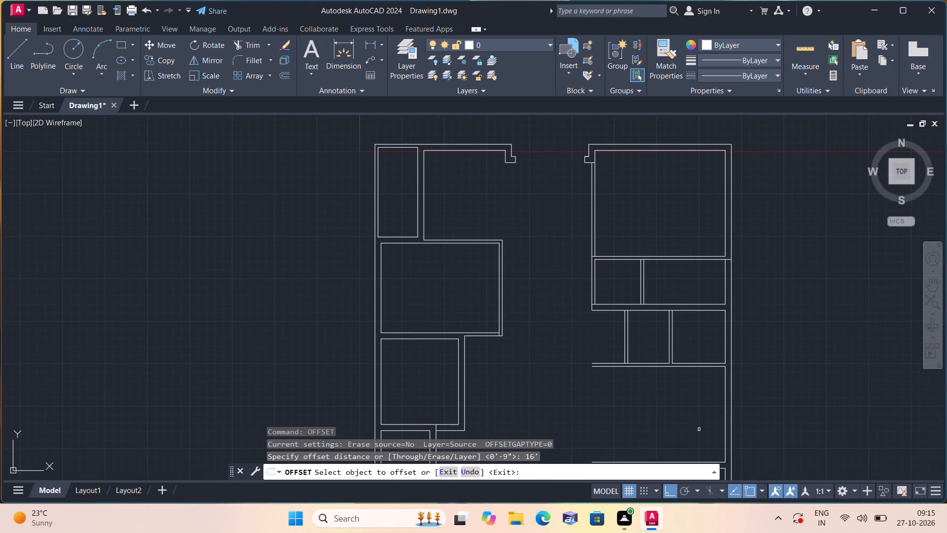
pyautogui.click(725, 406)
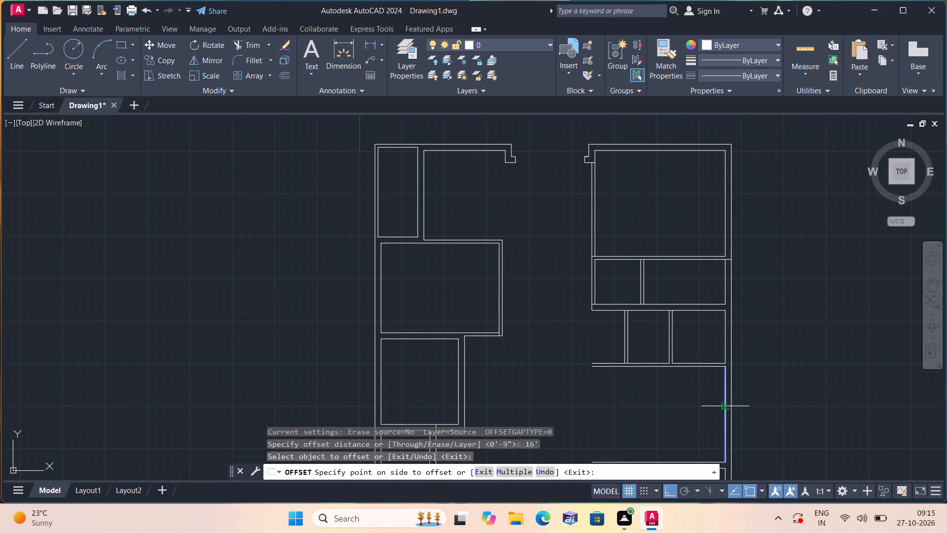
pyautogui.click(597, 413)
# Offset the outer right wall's inner line 16' into the block in the second large room down.
pyautogui.moveTo(618, 419); pyautogui.dragTo(615, 417, button='middle')
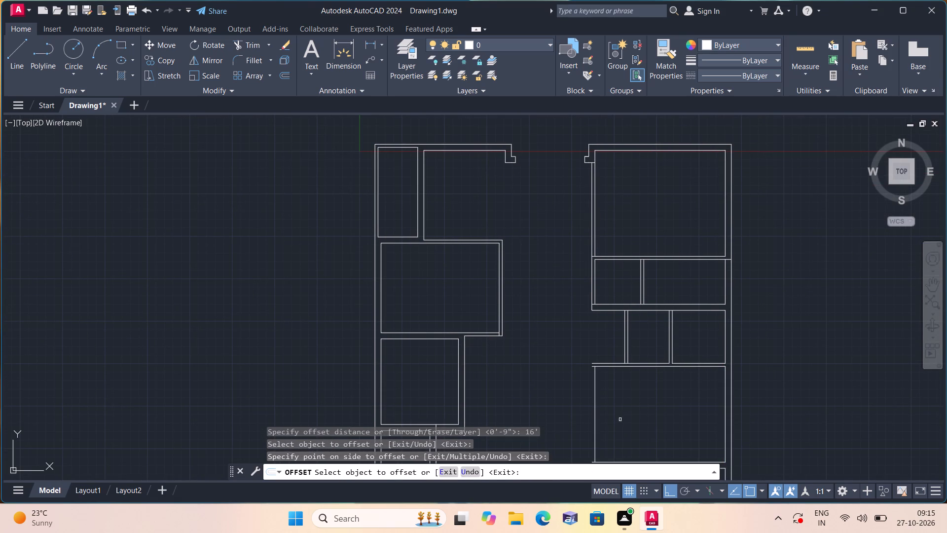
pyautogui.moveTo(615, 417); pyautogui.dragTo(620, 378, button='middle')
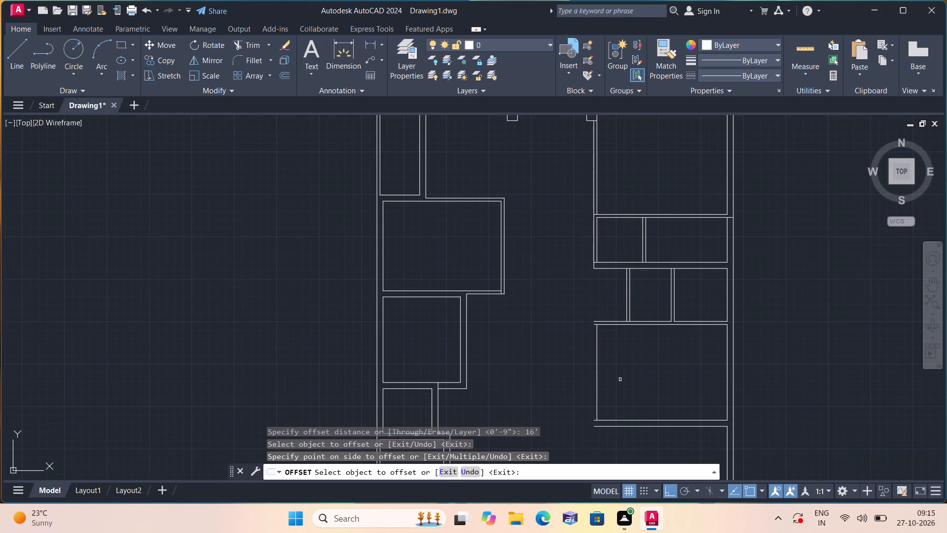
pyautogui.scroll(-1, 621, 380)
pyautogui.moveTo(619, 376); pyautogui.dragTo(626, 330, button='middle')
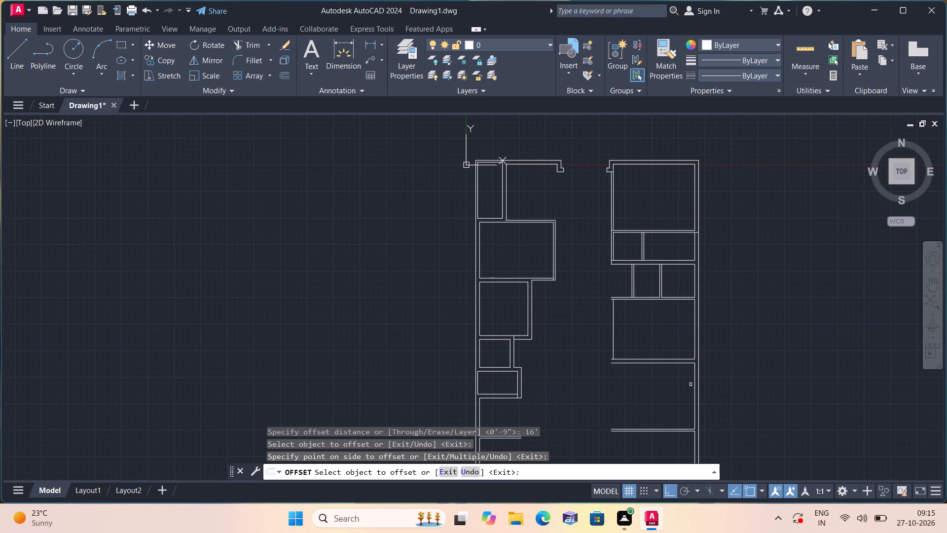
pyautogui.click(693, 384)
pyautogui.click(646, 391)
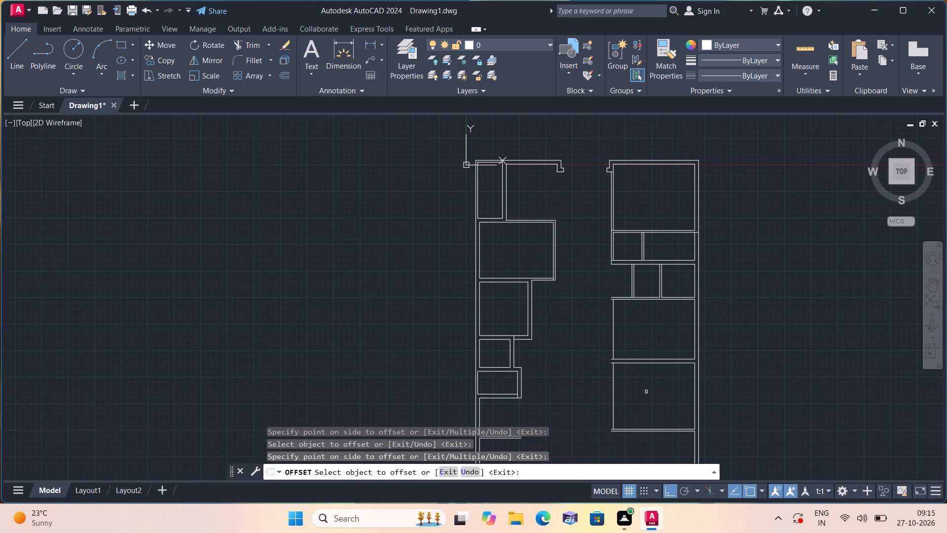
pyautogui.press('space')
# Offset the new left-side lines of both large rooms 4.5" outward to form their walls.
pyautogui.press('space')
pyautogui.write('4.5"')
pyautogui.press('space')
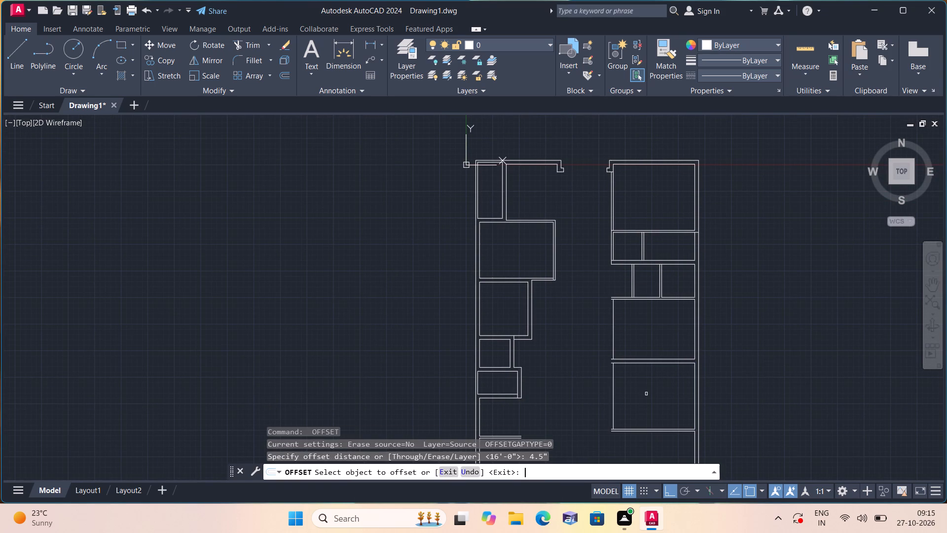
pyautogui.click(611, 332)
pyautogui.click(613, 333)
pyautogui.click(592, 335)
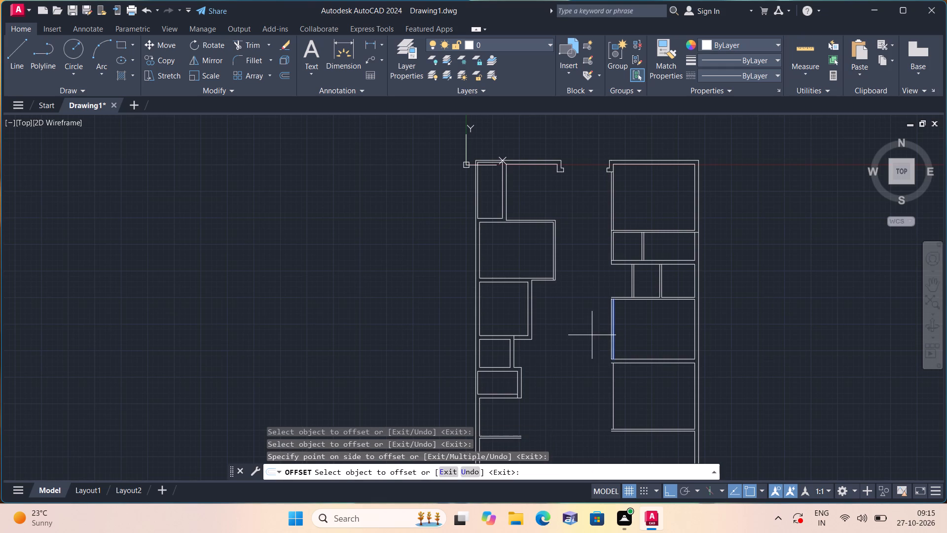
pyautogui.scroll(1, 598, 353)
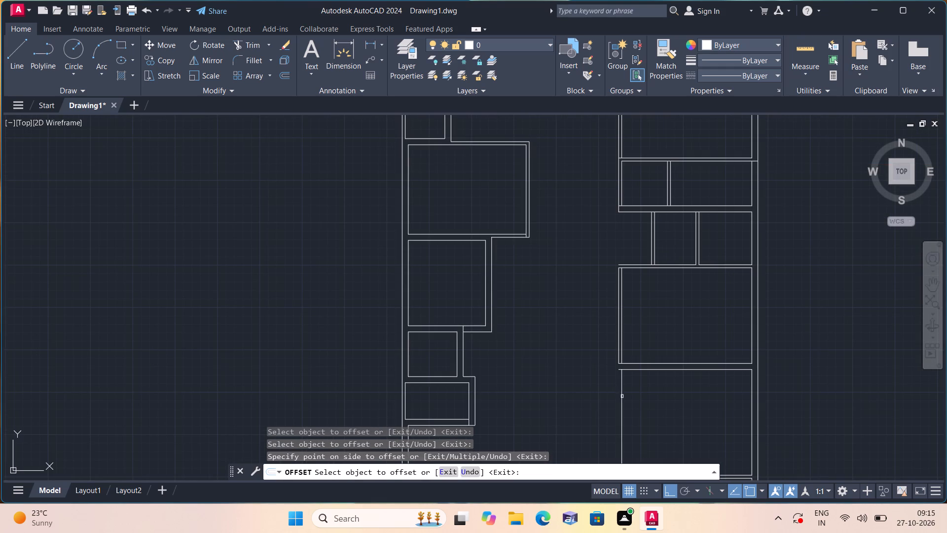
pyautogui.click(622, 396)
pyautogui.click(596, 380)
pyautogui.scroll(1, 596, 382)
pyautogui.moveTo(592, 367); pyautogui.dragTo(572, 206, button='middle')
pyautogui.scroll(-1, 572, 206)
pyautogui.scroll(-1, 573, 259)
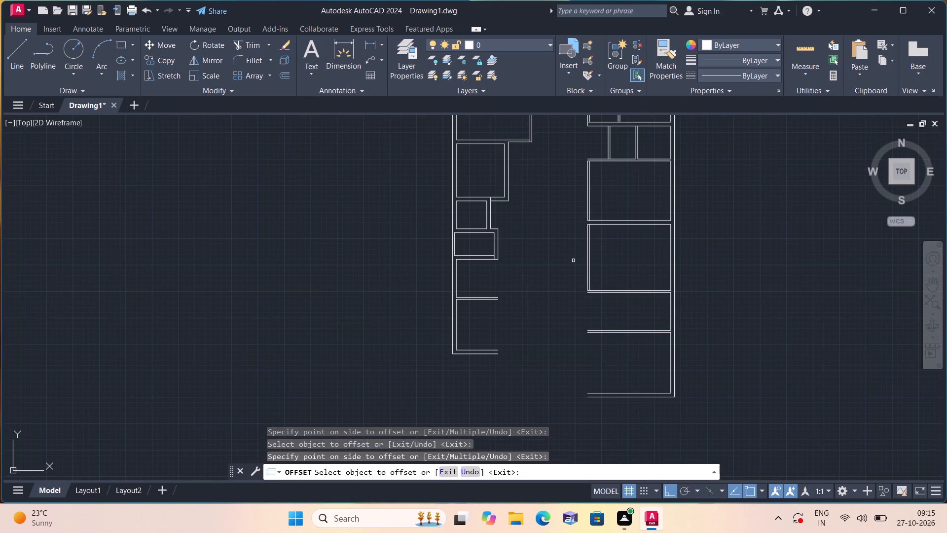
pyautogui.press('space')
# Offset the outer right wall's inner line 6' into the narrow bay below the second large room.
pyautogui.press('space')
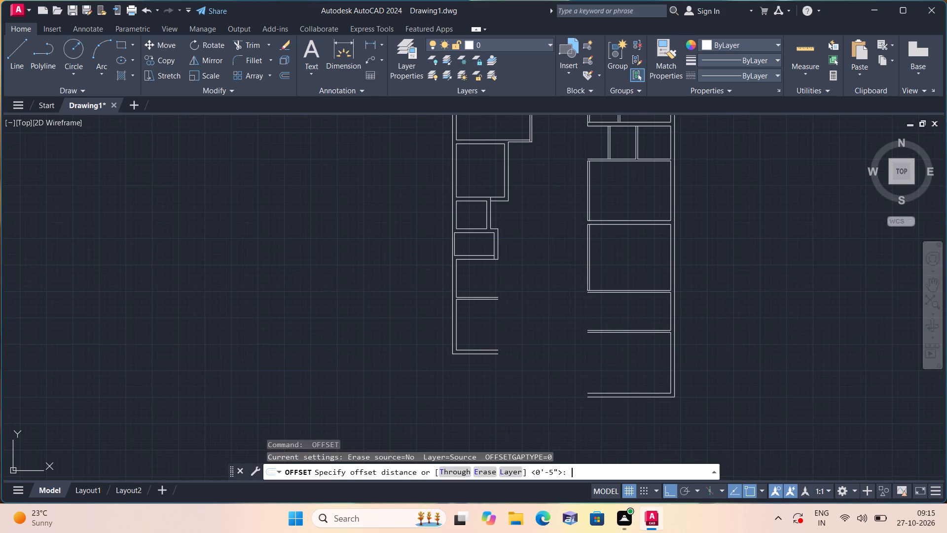
pyautogui.write("6'")
pyautogui.press('space')
pyautogui.scroll(1, 664, 294)
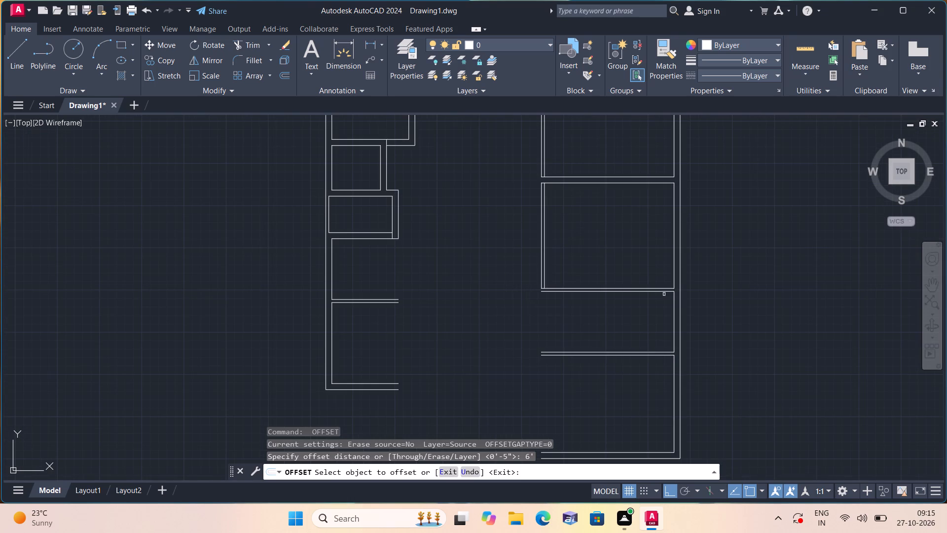
pyautogui.moveTo(674, 307); pyautogui.dragTo(667, 307)
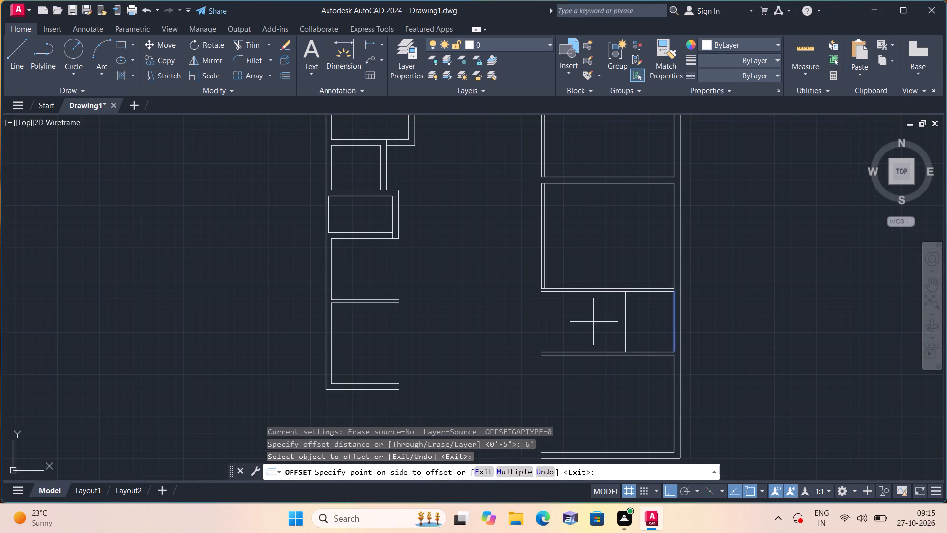
pyautogui.click(593, 322)
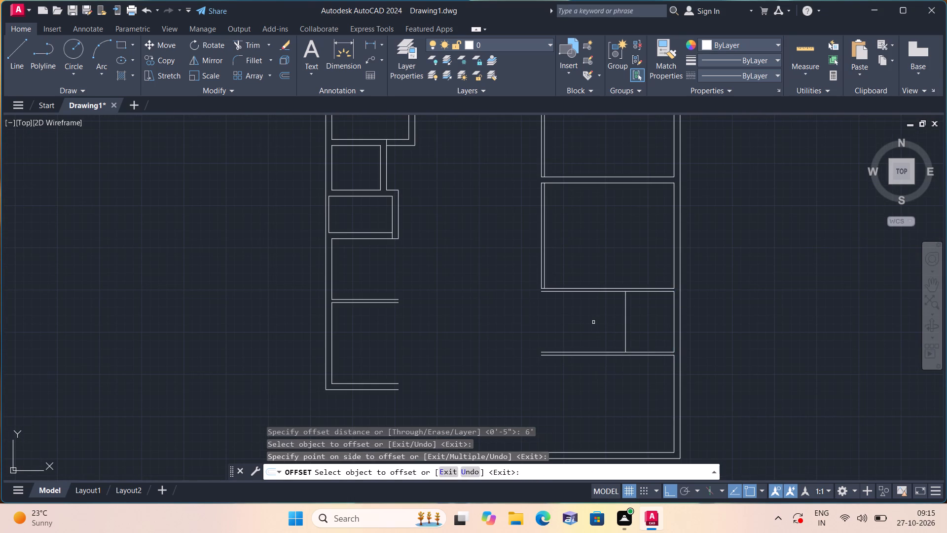
pyautogui.press('space')
# Offset the new partition line in the narrow bay 4.5" away from the outer right wall.
pyautogui.press('space')
pyautogui.write('4.5"')
pyautogui.press('space')
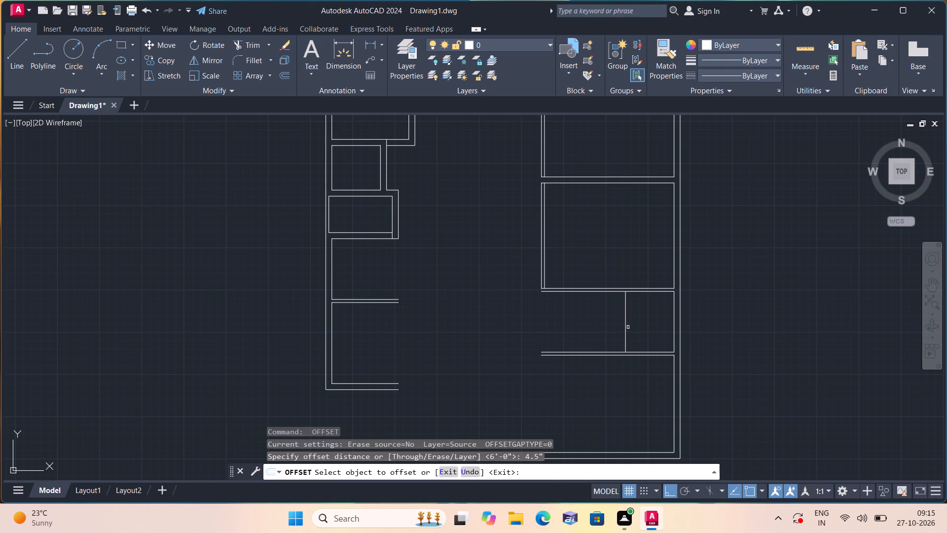
pyautogui.click(626, 325)
pyautogui.click(571, 323)
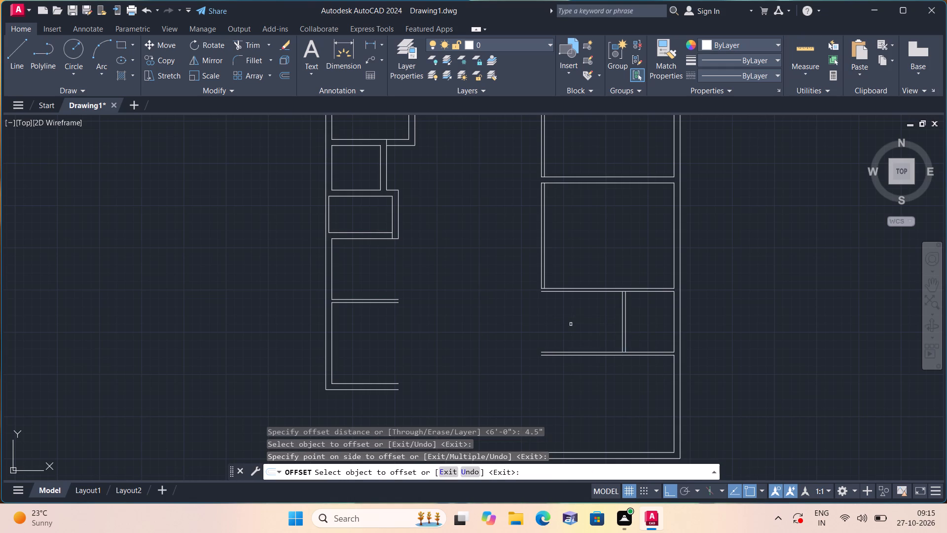
pyautogui.press('space')
# Offset the left face of the new 4.5" partition 5'9" leftward to start a second partition in the bay.
pyautogui.press('space')
pyautogui.write('5\'9"')
pyautogui.press('space')
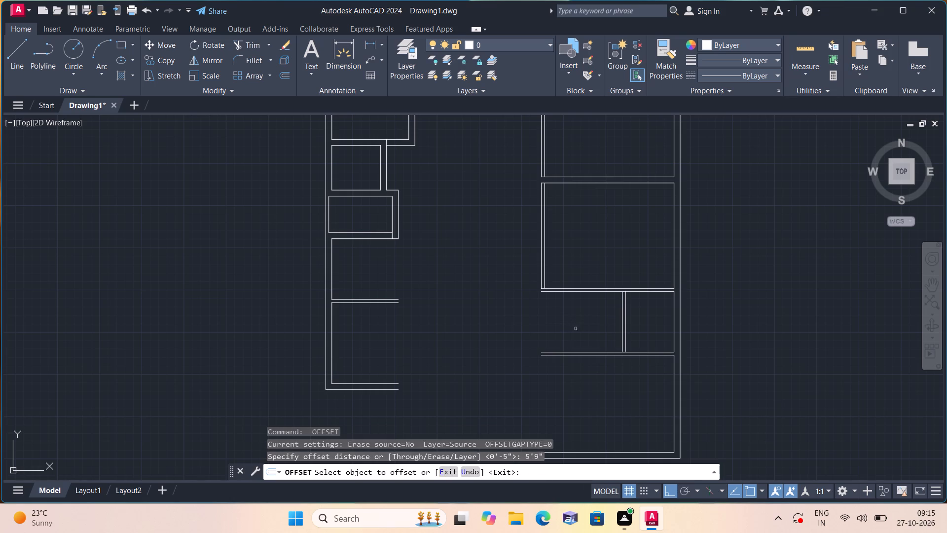
pyautogui.scroll(1, 587, 329)
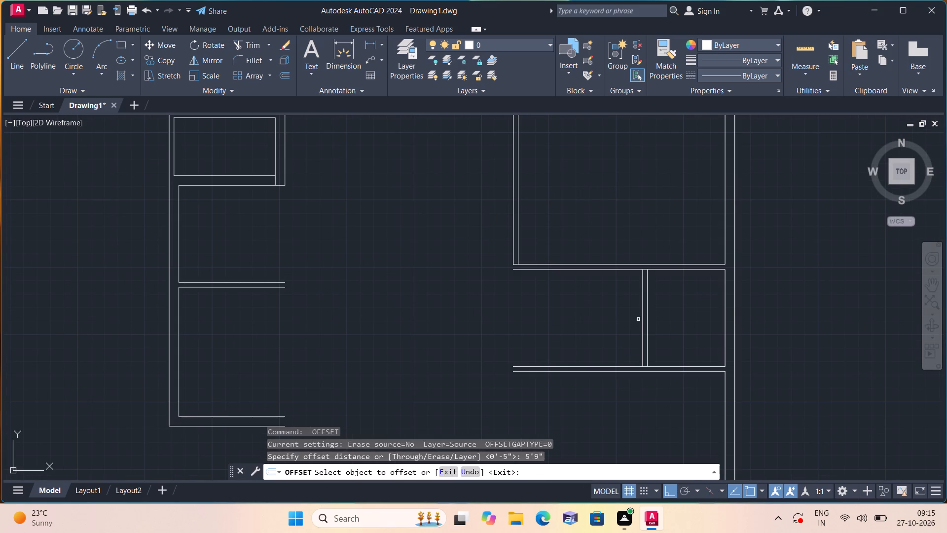
pyautogui.click(641, 321)
pyautogui.click(533, 310)
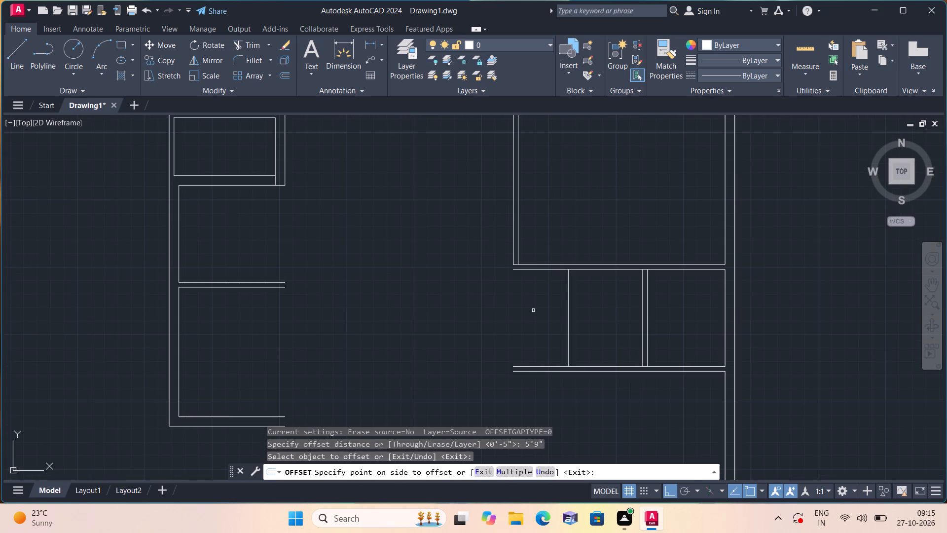
pyautogui.press('space')
# Offset the second partition line in the narrow bay 4.5" leftward to form the wall.
pyautogui.press('space')
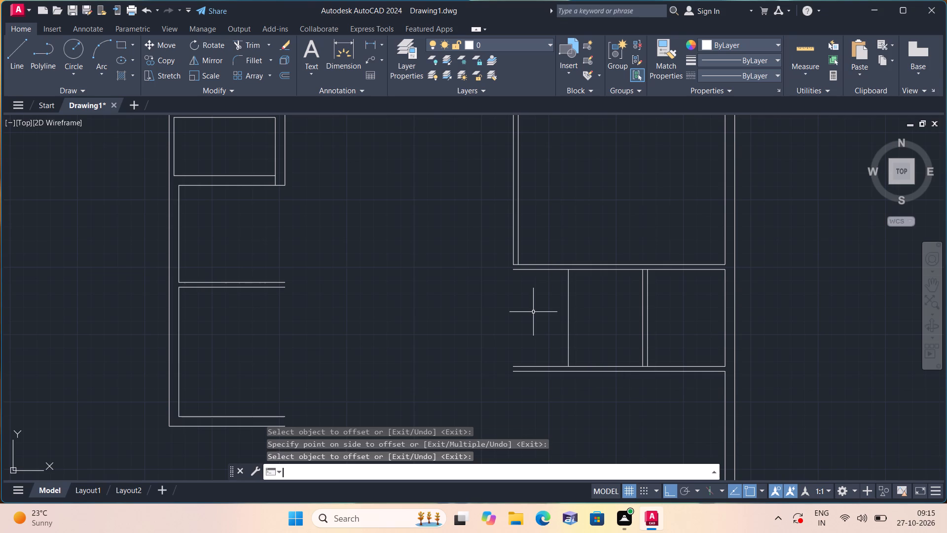
pyautogui.write('4.5"')
pyautogui.press('space')
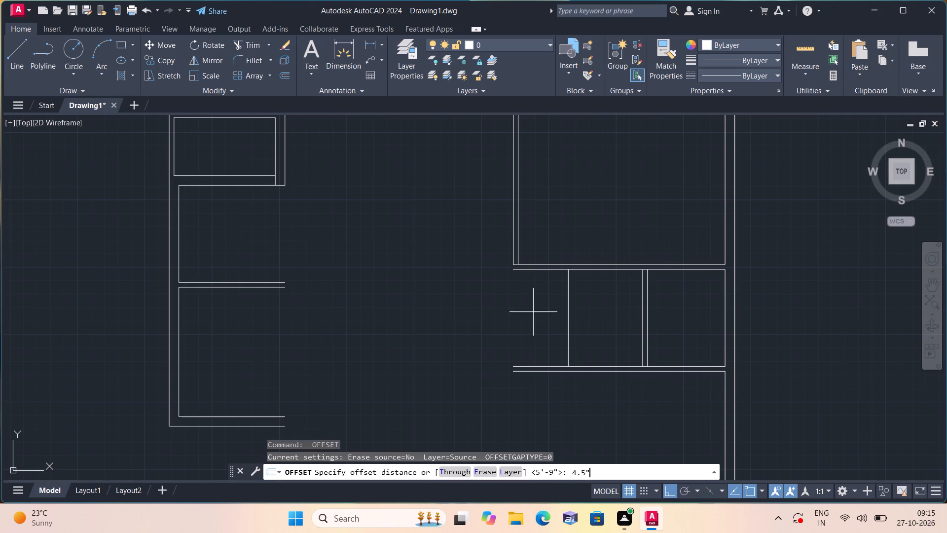
pyautogui.click(567, 316)
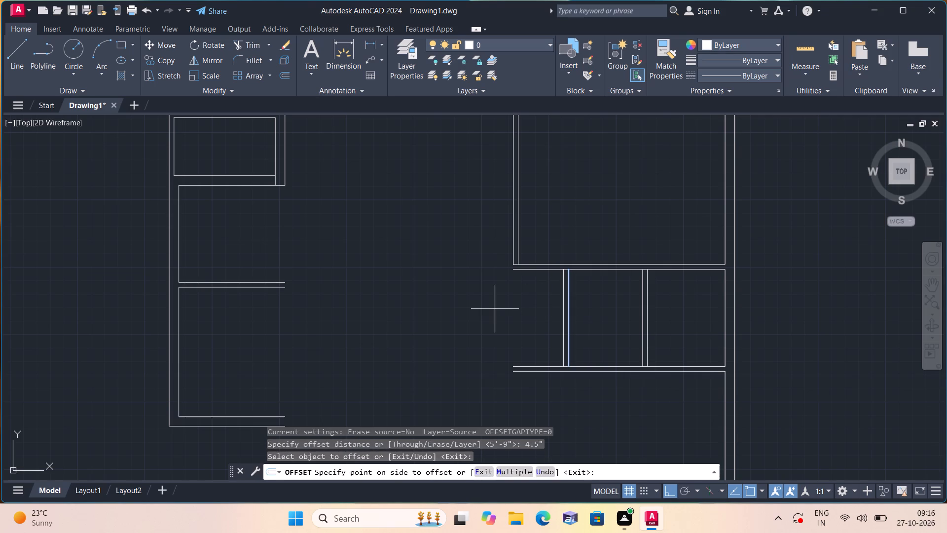
pyautogui.click(495, 309)
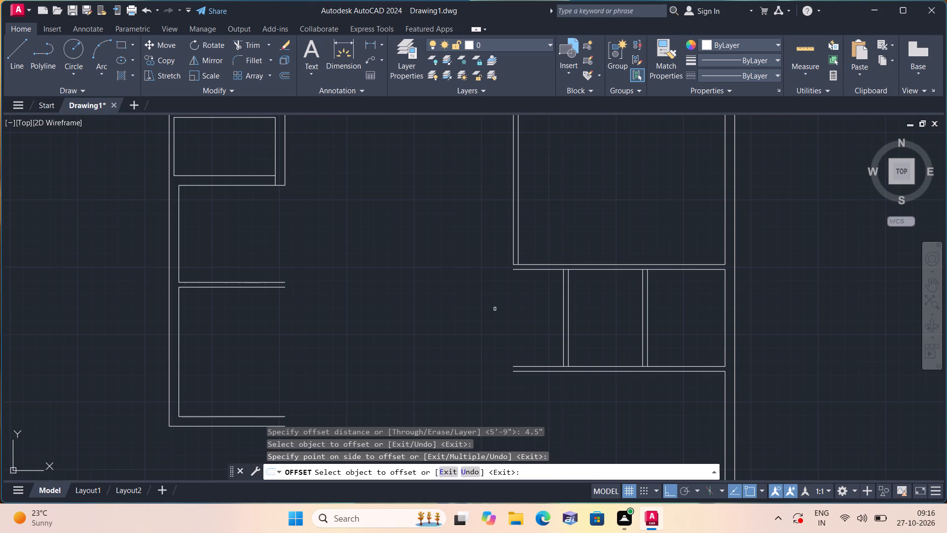
pyautogui.press('space')
# Offset the outer right wall's inner line 16' into the block in the bottom room.
pyautogui.press('space')
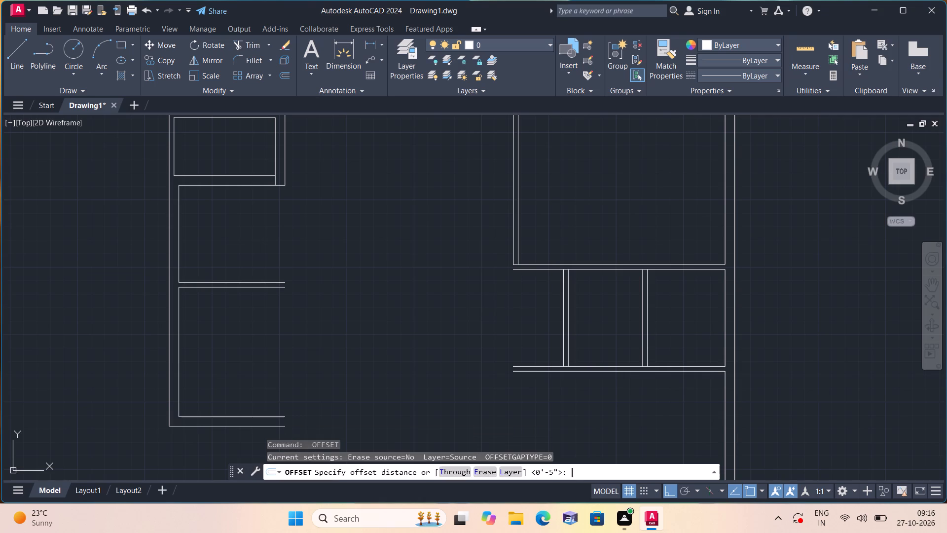
pyautogui.write("16'")
pyautogui.press('space')
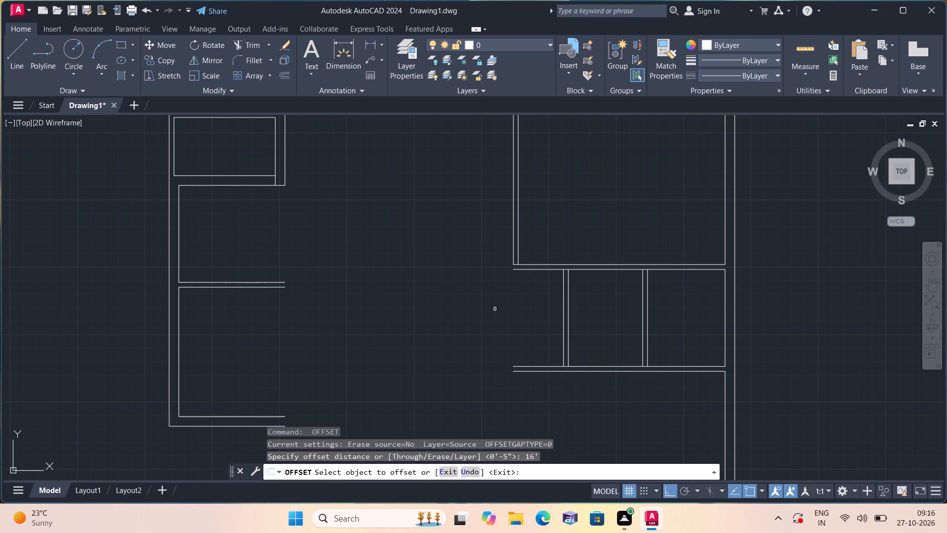
pyautogui.scroll(-1, 492, 341)
pyautogui.moveTo(553, 388); pyautogui.dragTo(548, 339, button='middle')
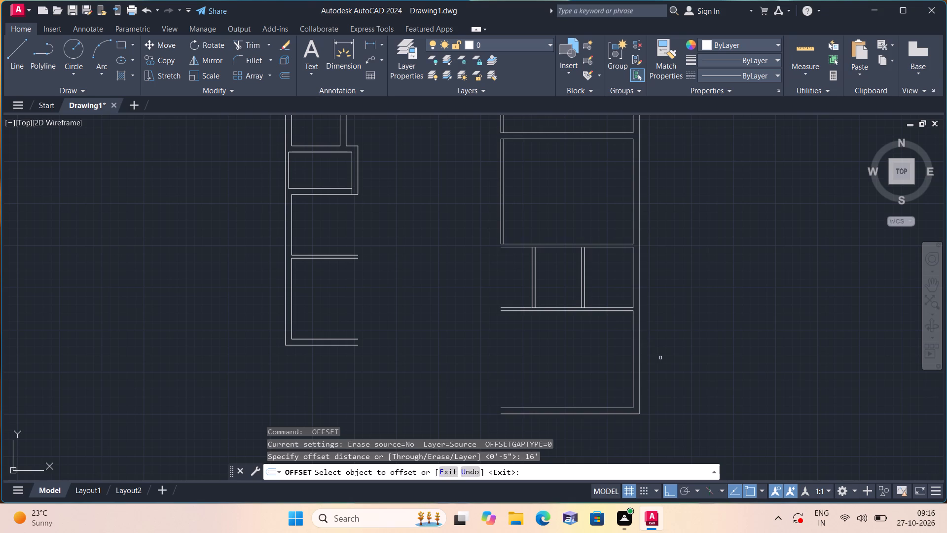
pyautogui.click(632, 345)
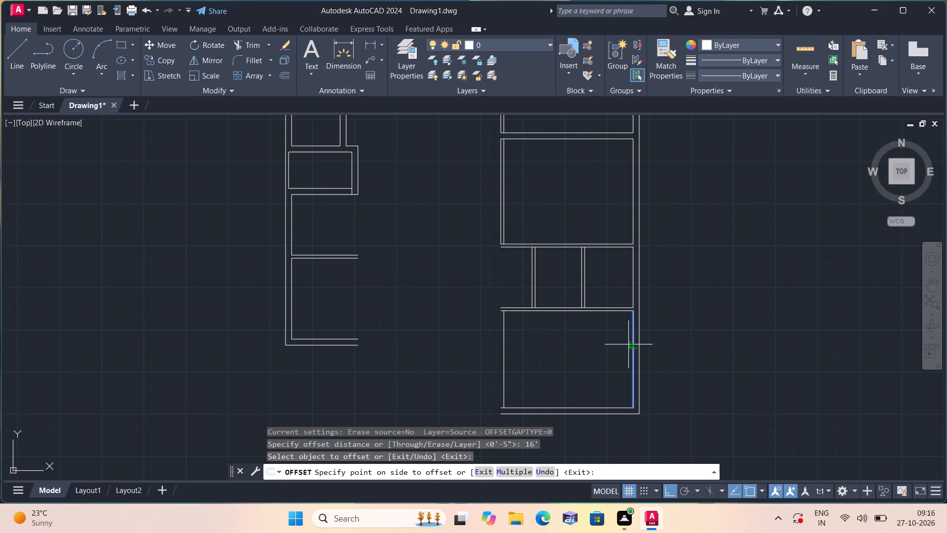
pyautogui.click(526, 344)
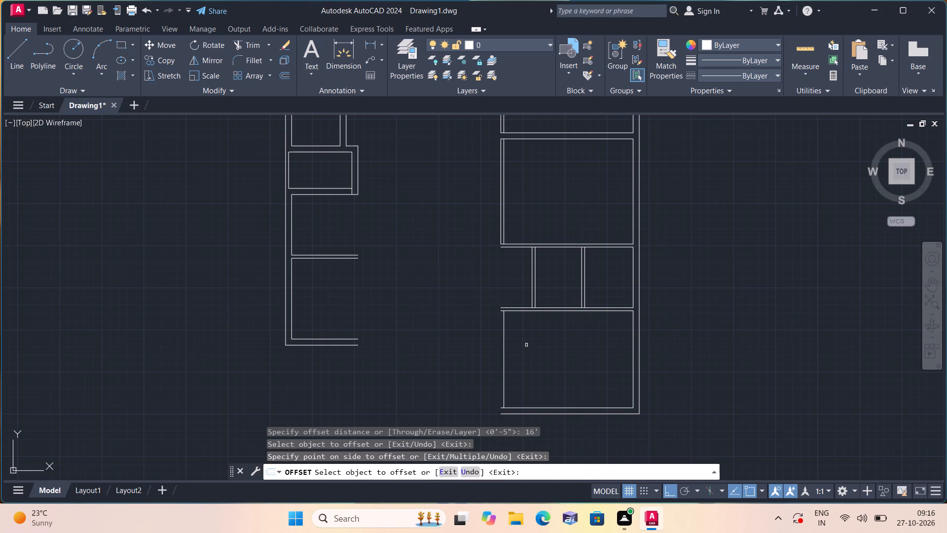
pyautogui.press('space')
# Offset the bottom room's new left-side line 4.5" outward to form its wall.
pyautogui.press('space')
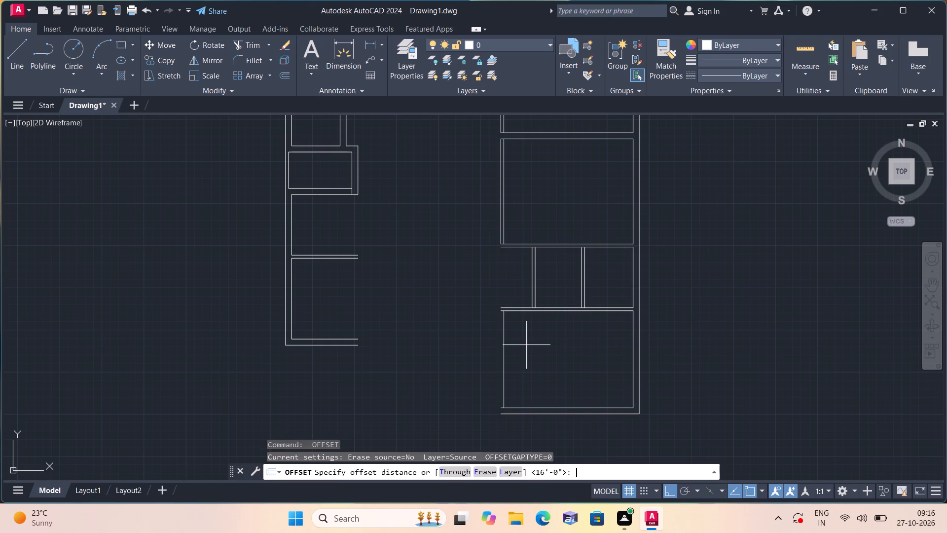
pyautogui.write('4.5"')
pyautogui.press('space')
pyautogui.click(506, 330)
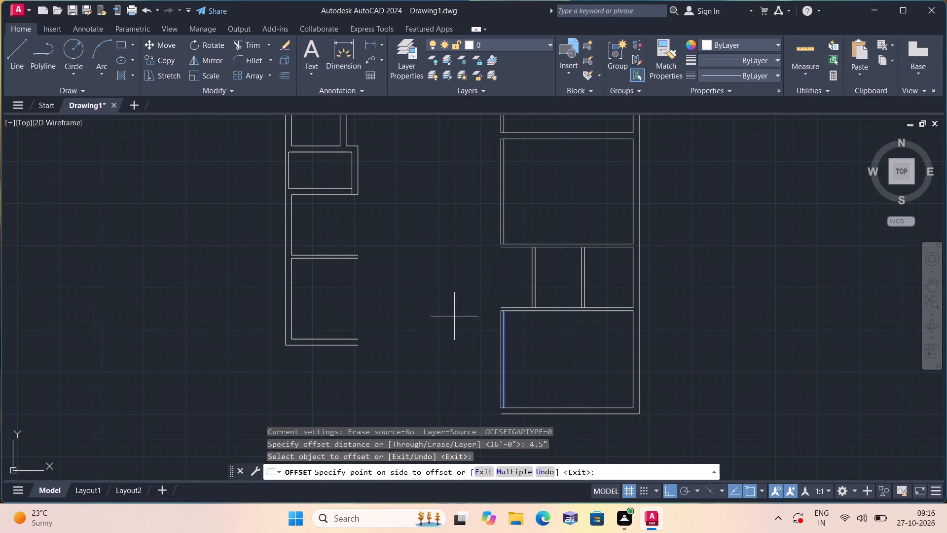
pyautogui.click(453, 314)
pyautogui.scroll(-1, 452, 316)
pyautogui.moveTo(451, 317); pyautogui.dragTo(519, 404, button='middle')
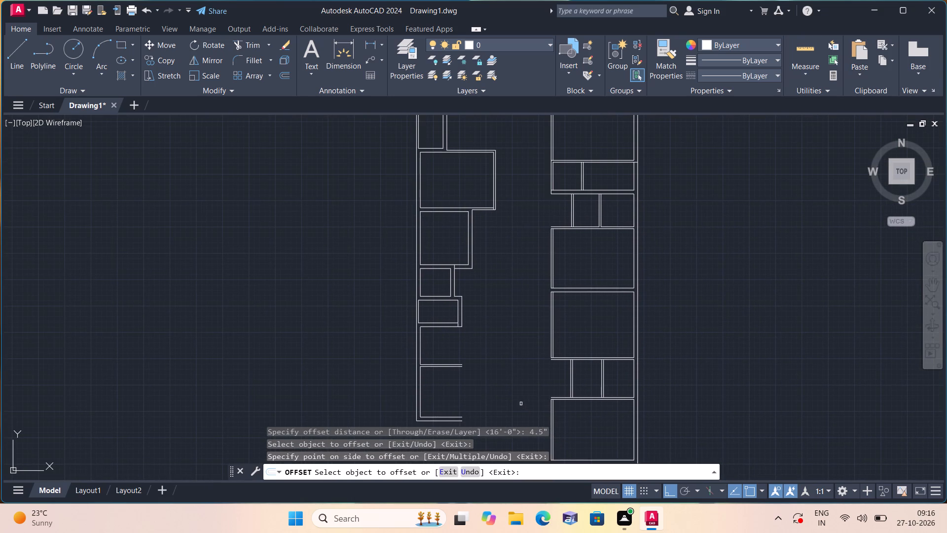
# Extend the inner left wall line of the large room below the right block's upper partitioned bay up to the bay wall's far face.
pyautogui.scroll(-1, 521, 404)
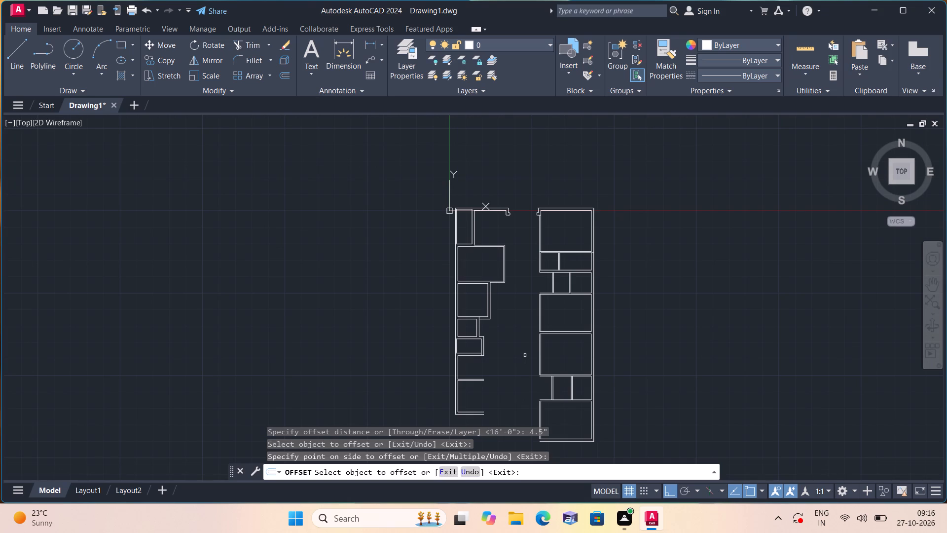
pyautogui.scroll(1, 527, 344)
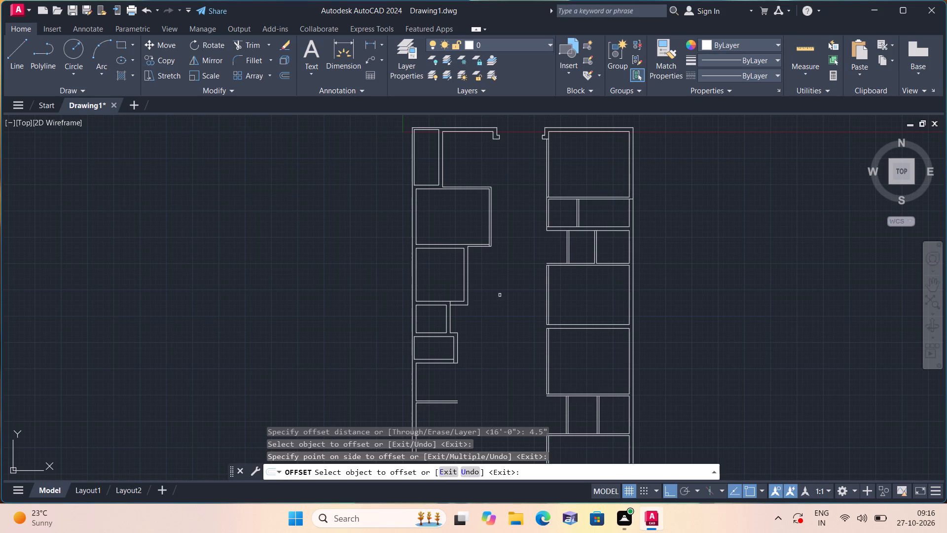
pyautogui.press('space')
pyautogui.write('exte')
pyautogui.press('space')
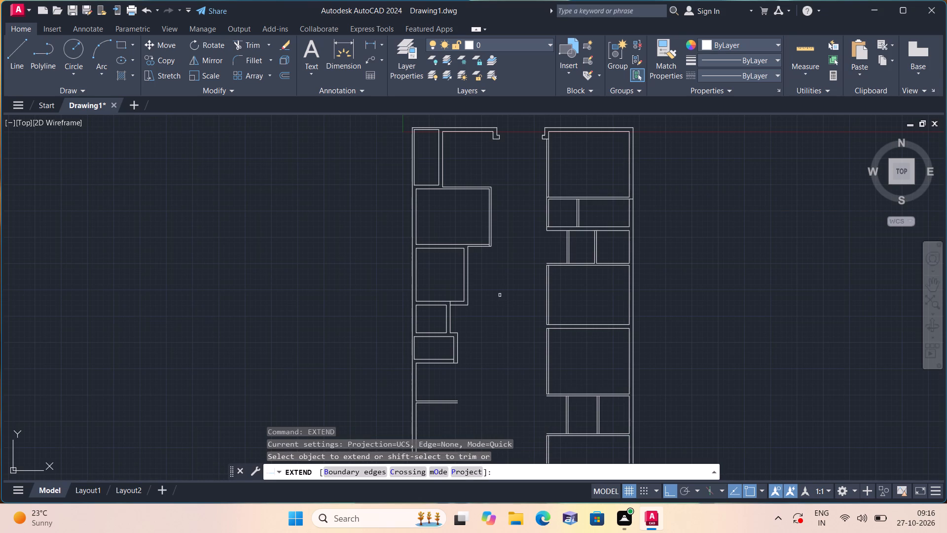
pyautogui.scroll(2, 522, 289)
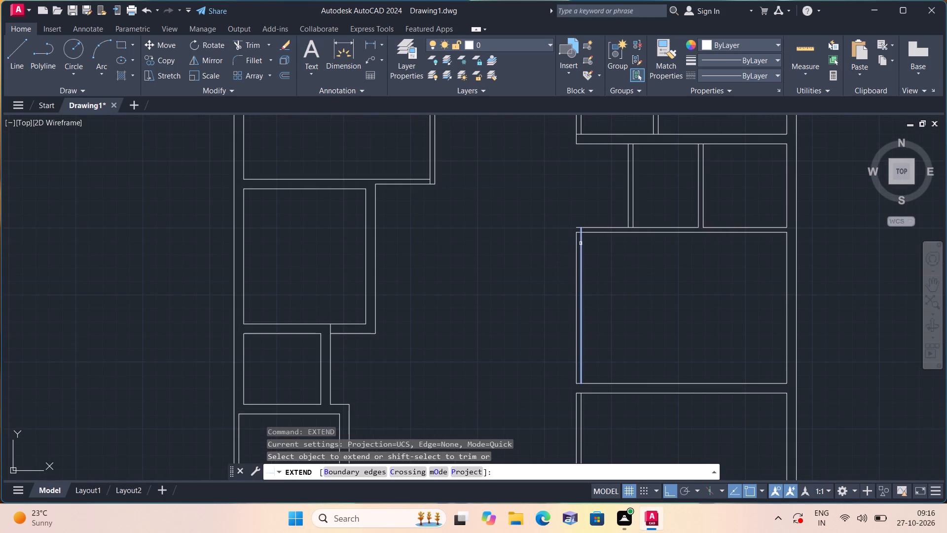
pyautogui.click(577, 242)
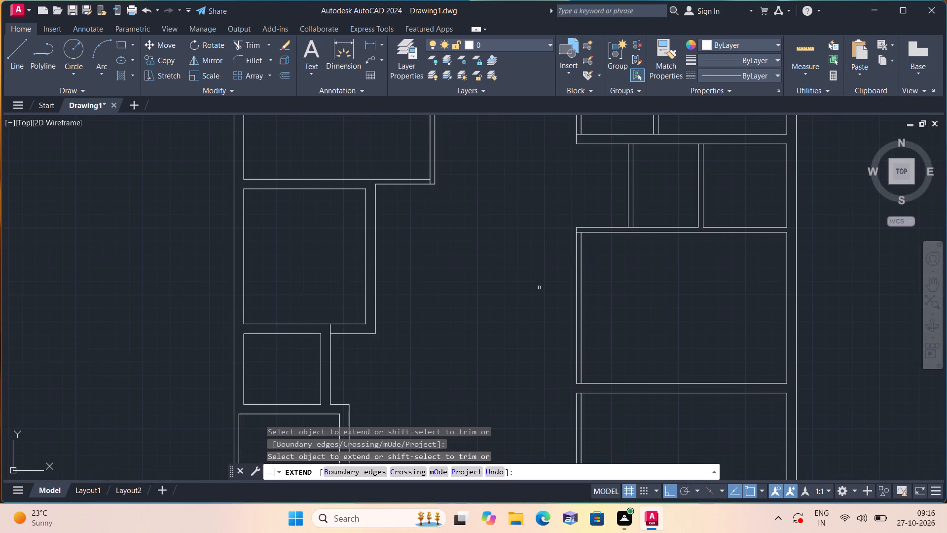
# Extend the same room's left wall lines down across the cross wall that separates it from the large room below.
pyautogui.moveTo(534, 301); pyautogui.dragTo(533, 219, button='middle')
pyautogui.scroll(-1, 527, 296)
pyautogui.scroll(1, 559, 274)
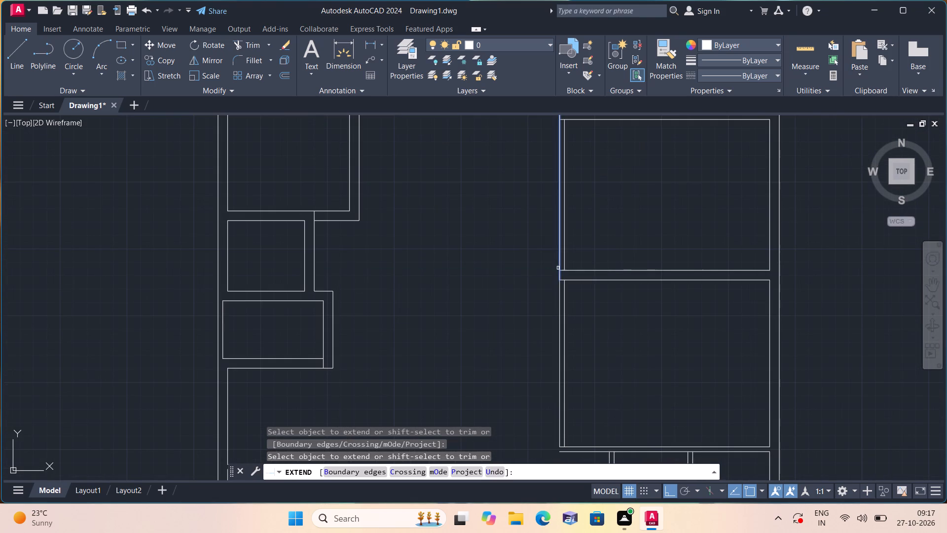
pyautogui.click(559, 269)
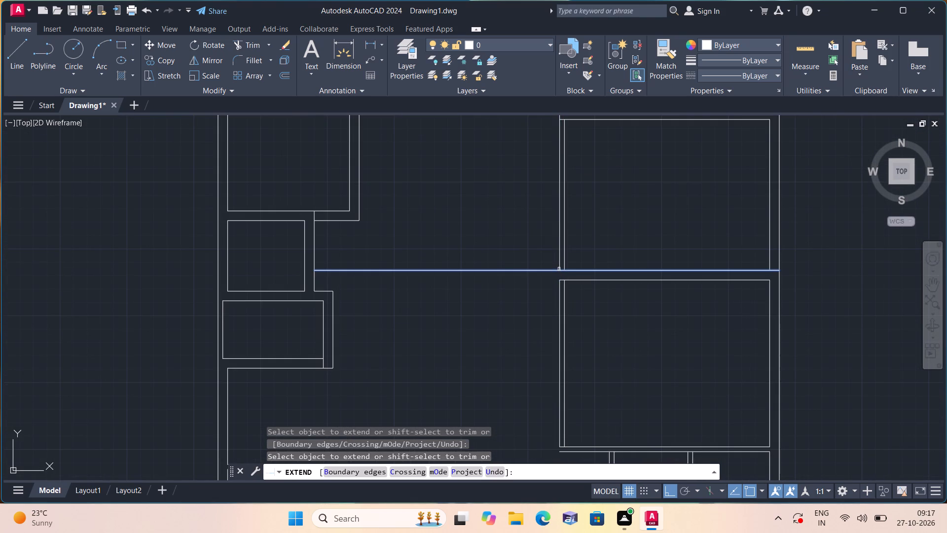
pyautogui.click(559, 265)
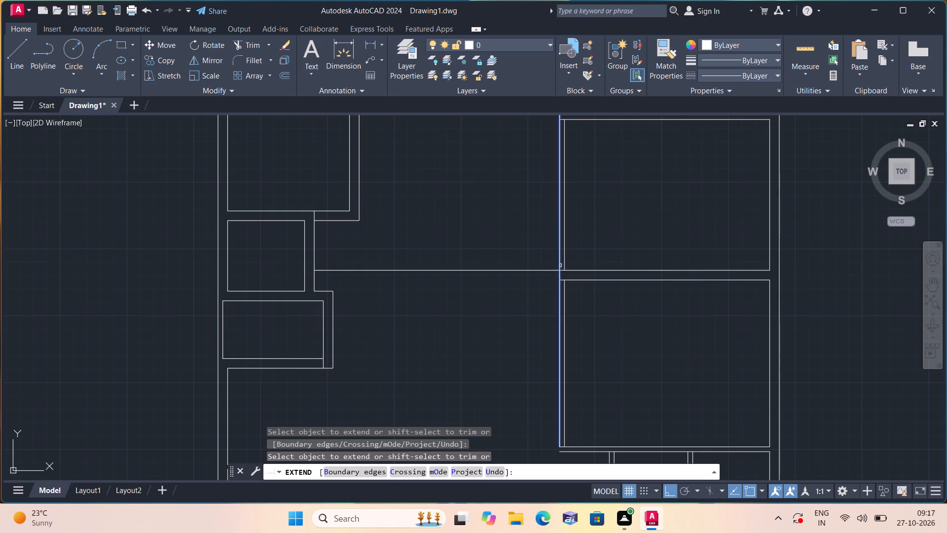
pyautogui.click(564, 266)
# Extend the lower large room's two left wall lines down through its bottom wall above the narrow partitioned bay.
pyautogui.scroll(-1, 568, 268)
pyautogui.moveTo(587, 317); pyautogui.dragTo(572, 217, button='middle')
pyautogui.scroll(1, 556, 273)
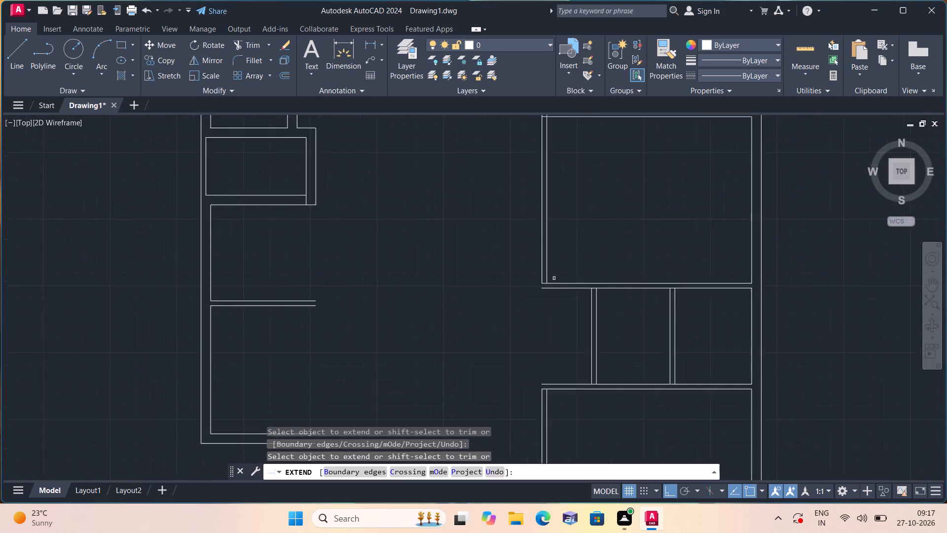
pyautogui.scroll(2, 554, 279)
pyautogui.click(528, 278)
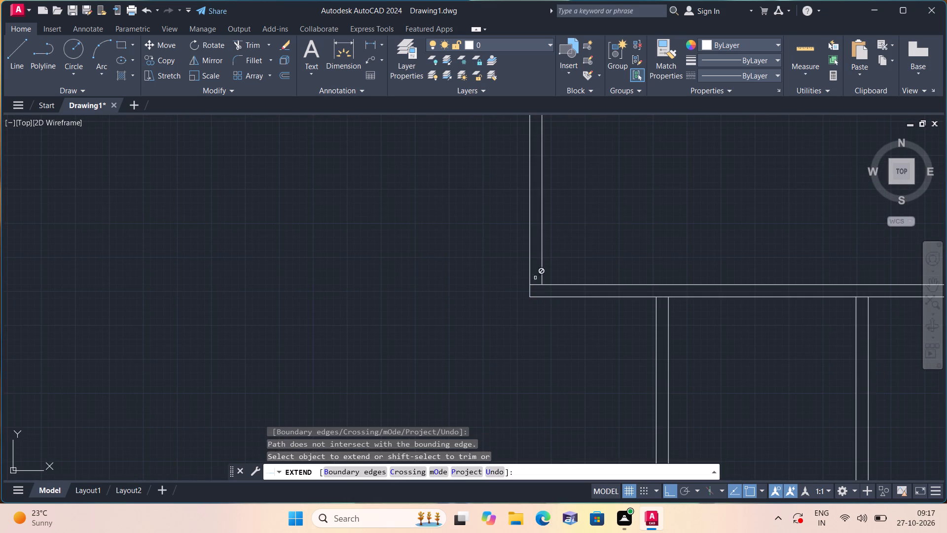
pyautogui.click(542, 279)
# Extend the bottom room's two left wall lines up through its top wall to the narrow bay's lower wall face.
pyautogui.scroll(-3, 543, 278)
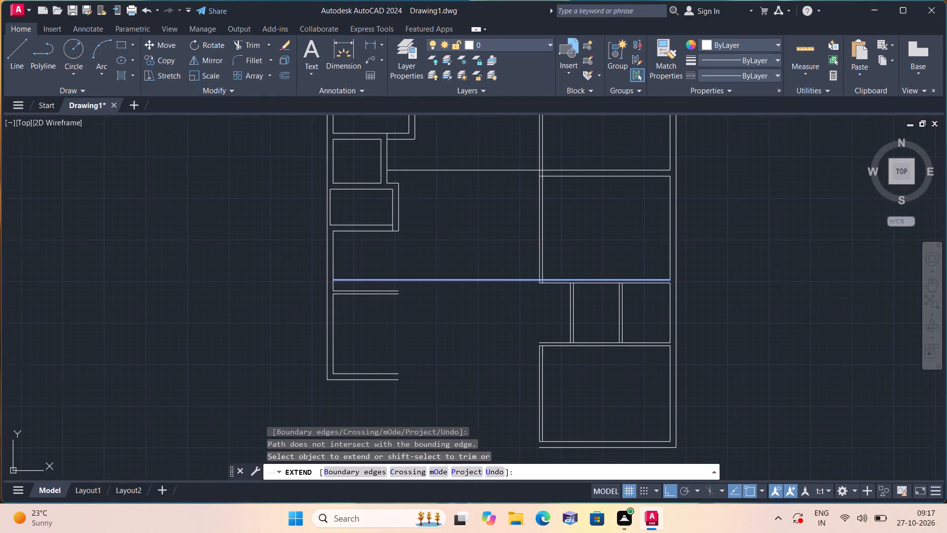
pyautogui.scroll(2, 550, 356)
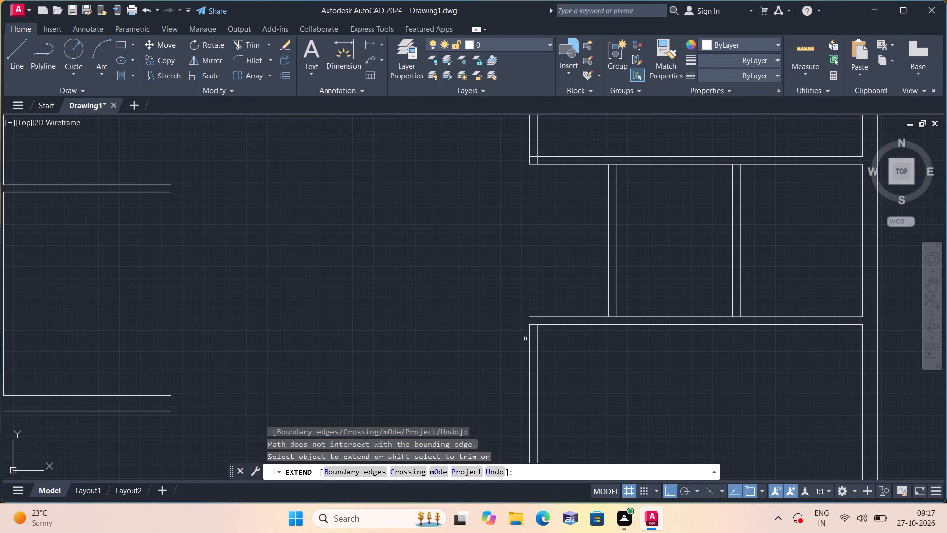
pyautogui.click(529, 332)
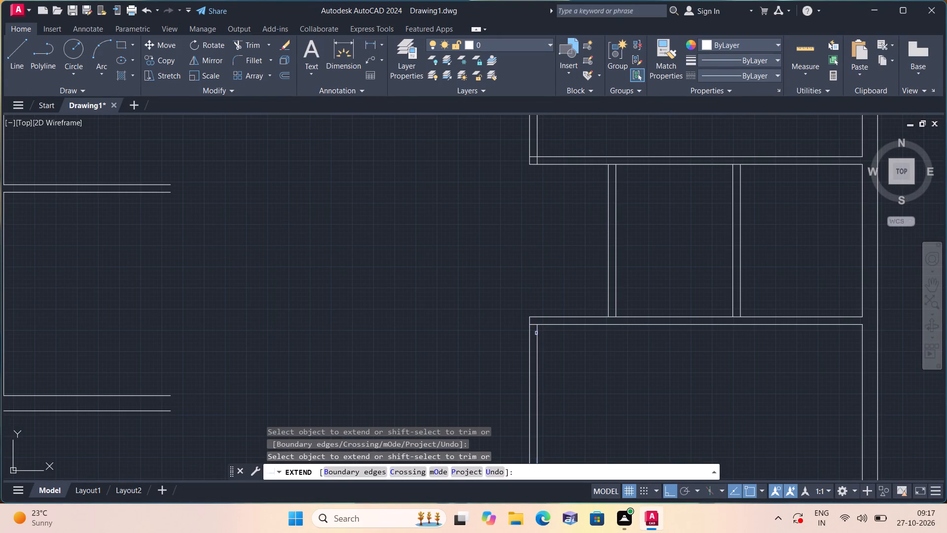
pyautogui.click(539, 333)
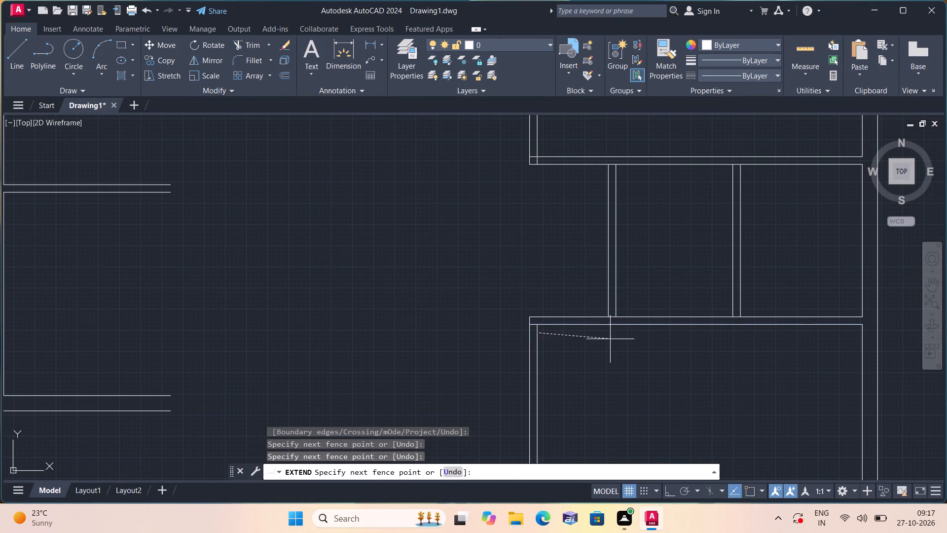
pyautogui.click(597, 352)
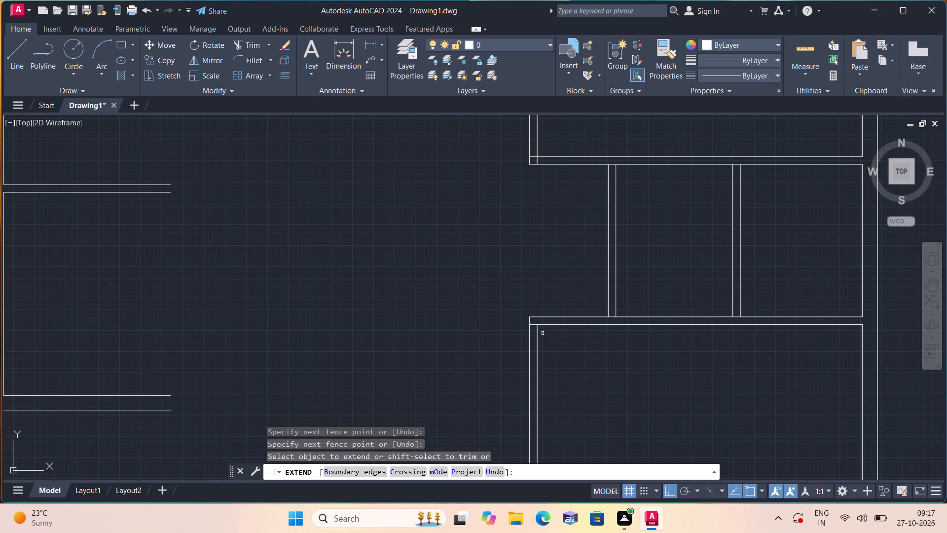
pyautogui.click(539, 330)
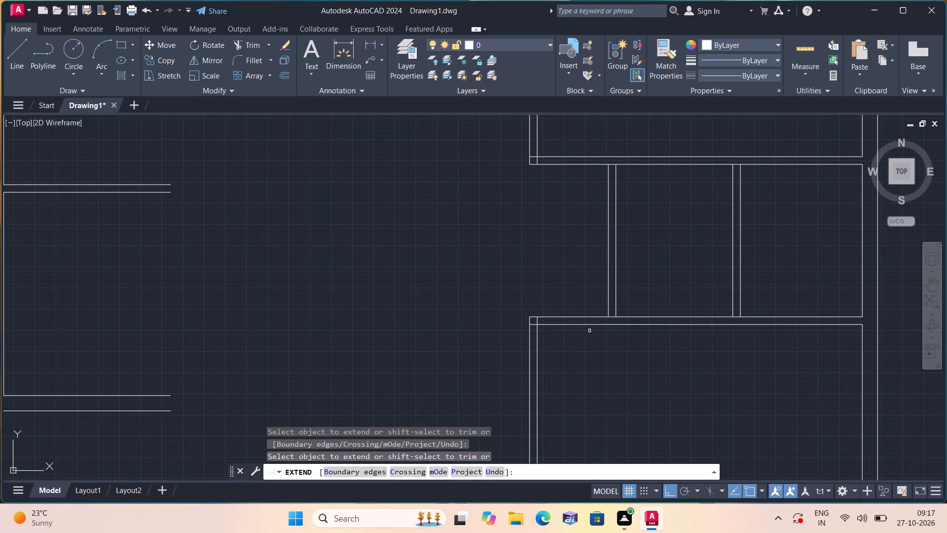
# Extend both partitions in the lower narrow bay through the walls above and below them.
pyautogui.click(597, 301)
pyautogui.click(639, 302)
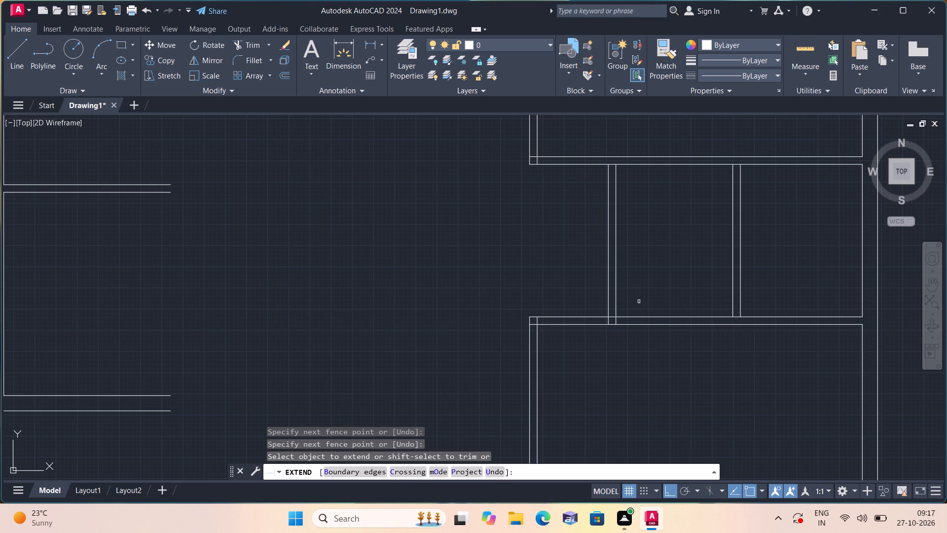
pyautogui.moveTo(642, 285); pyautogui.dragTo(593, 200)
pyautogui.moveTo(657, 190); pyautogui.dragTo(767, 227)
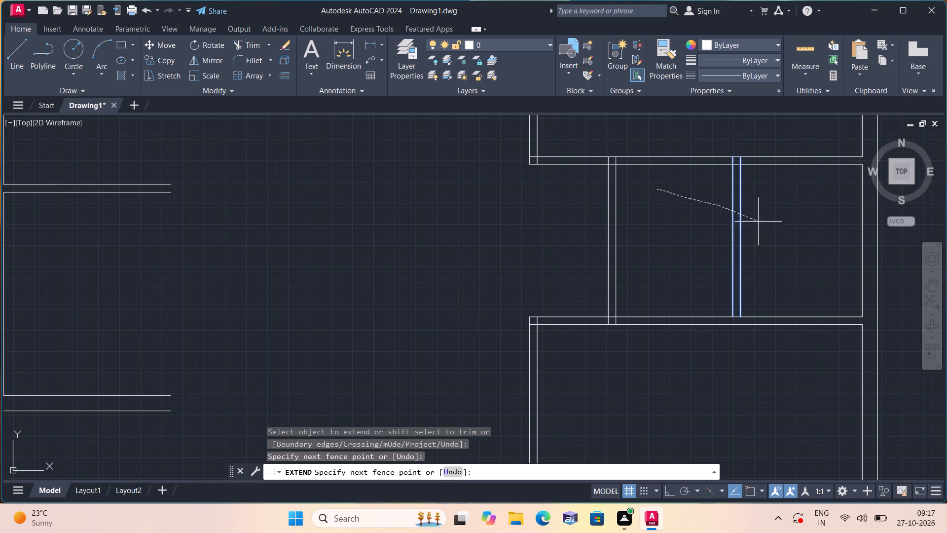
pyautogui.moveTo(767, 227); pyautogui.dragTo(717, 294)
pyautogui.moveTo(718, 295); pyautogui.dragTo(760, 291)
# Extend the bottom room's left wall lines down to the outer face of the right block's bottom wall.
pyautogui.scroll(-2, 770, 256)
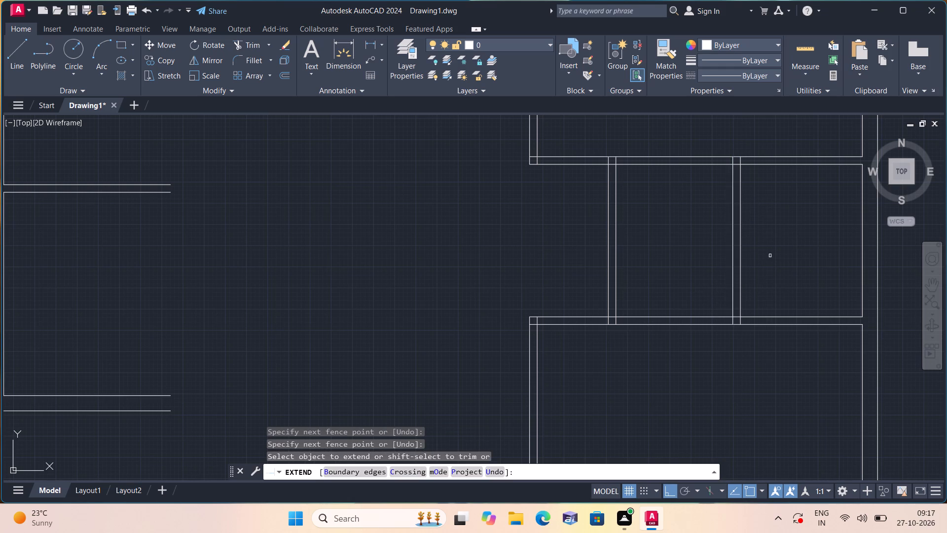
pyautogui.moveTo(764, 250); pyautogui.dragTo(659, 210, button='middle')
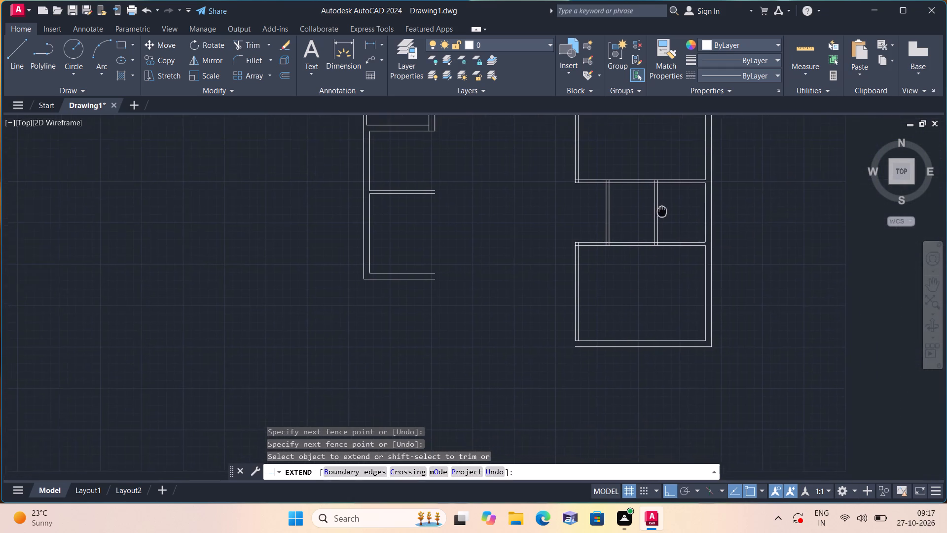
pyautogui.scroll(2, 592, 335)
pyautogui.moveTo(578, 326); pyautogui.dragTo(539, 335)
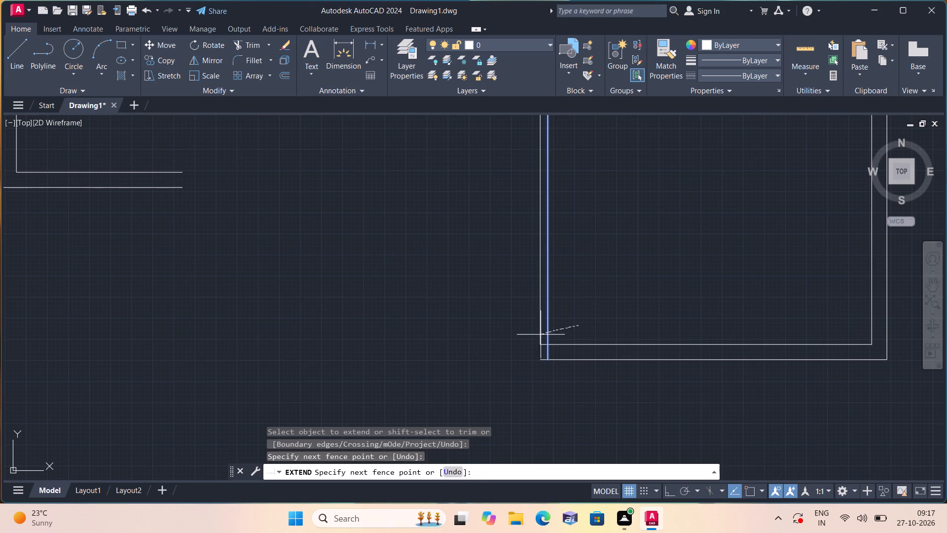
pyautogui.moveTo(539, 335); pyautogui.dragTo(538, 335)
# Trim away the stray horizontal line crossing the gap between the left block and the right block's side wall.
pyautogui.scroll(-2, 523, 321)
pyautogui.moveTo(474, 278); pyautogui.dragTo(478, 340, button='middle')
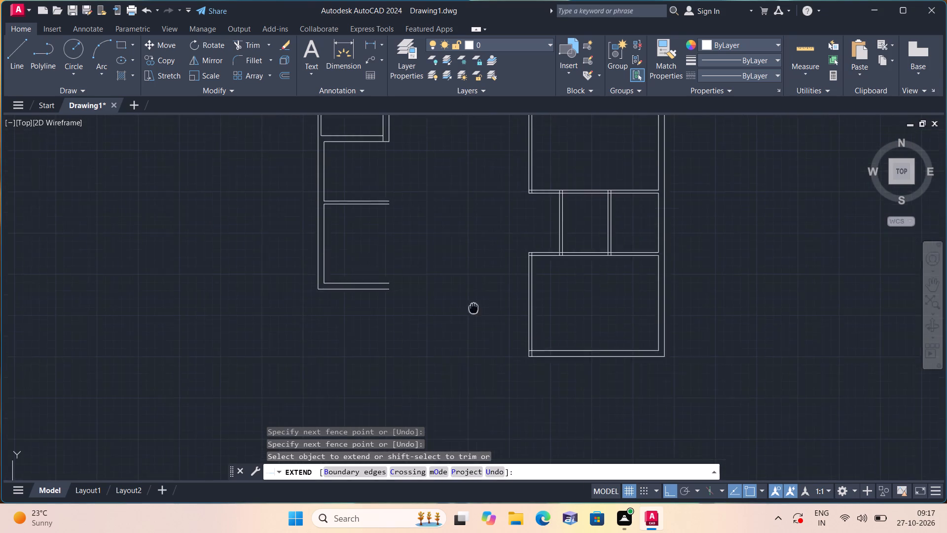
pyautogui.moveTo(478, 340); pyautogui.dragTo(515, 430, button='middle')
pyautogui.scroll(-2, 515, 430)
pyautogui.scroll(2, 516, 393)
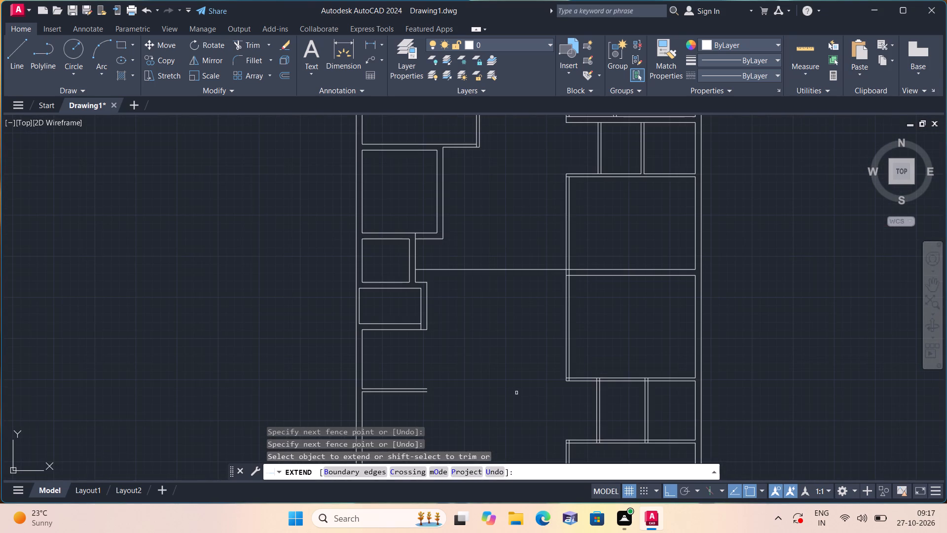
pyautogui.press('Escape')
pyautogui.write('tt')
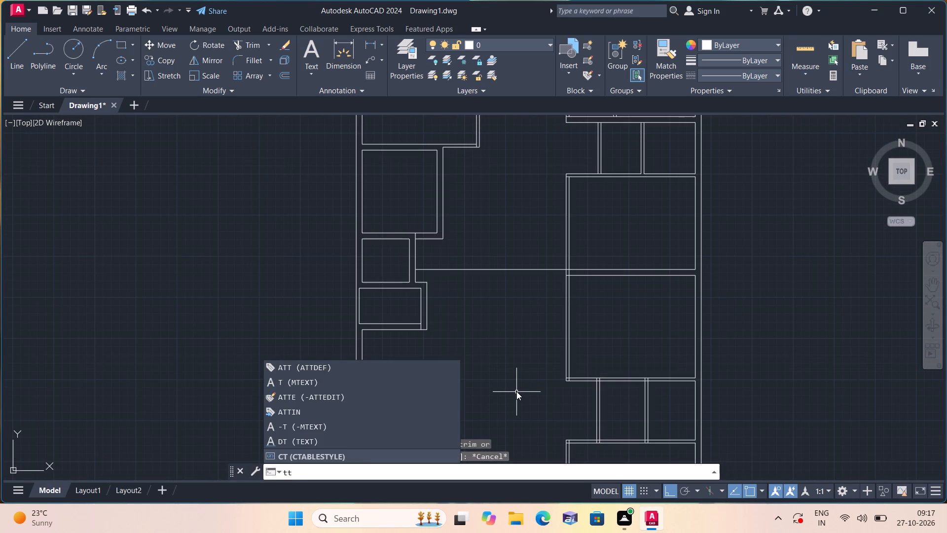
pyautogui.press('Escape')
pyautogui.press('t')
pyautogui.write('rim')
pyautogui.press('space')
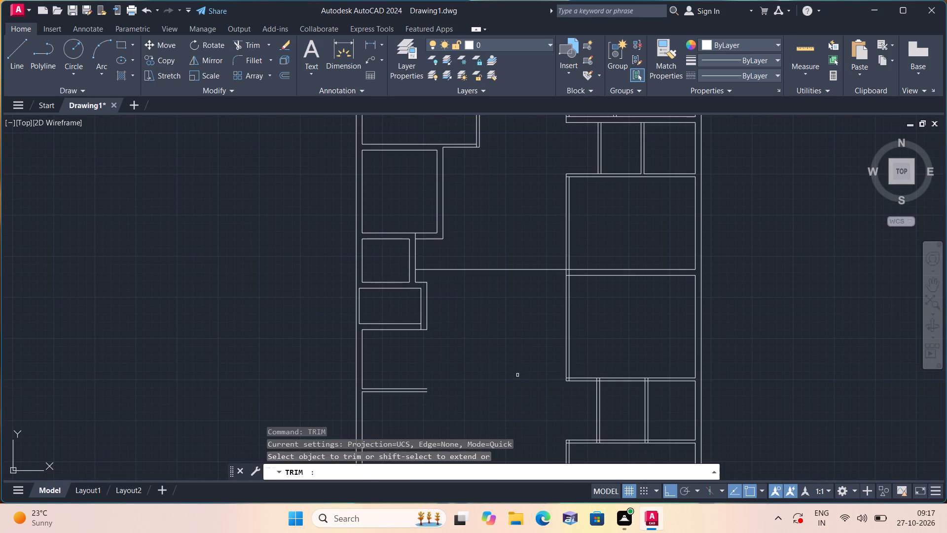
pyautogui.moveTo(528, 225); pyautogui.dragTo(520, 329)
pyautogui.press('space')
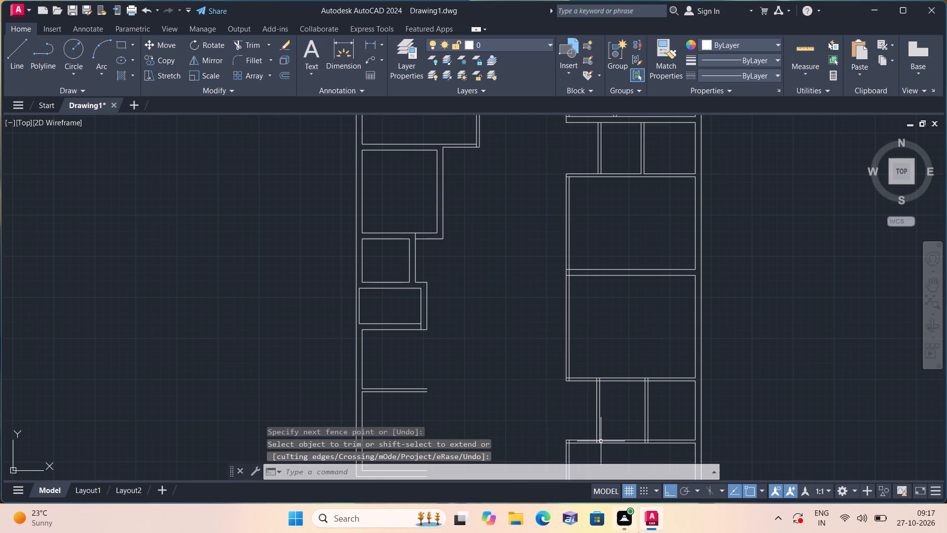
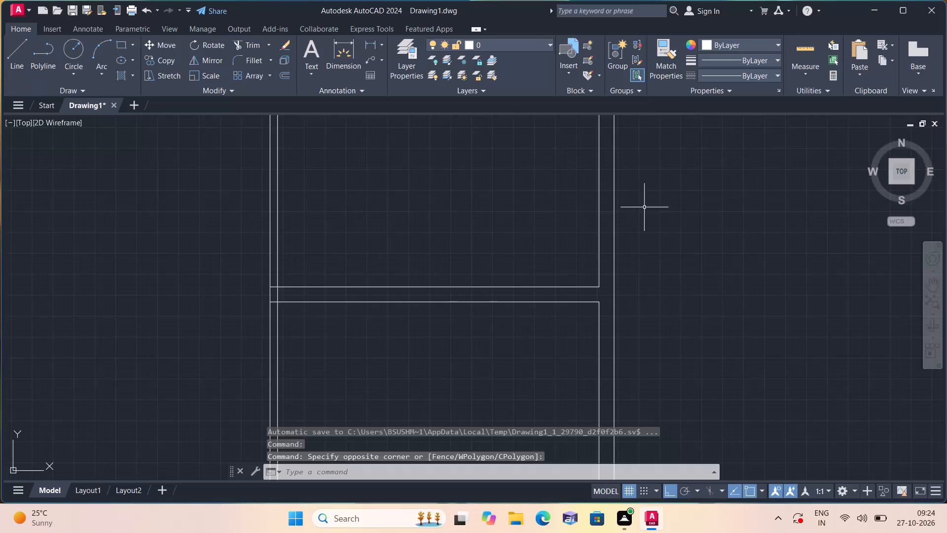
# Select the horizontal and right-side wall lines of the two small stacked rooms in the left block's lower half.
pyautogui.scroll(-3, 657, 216)
pyautogui.press('Escape')
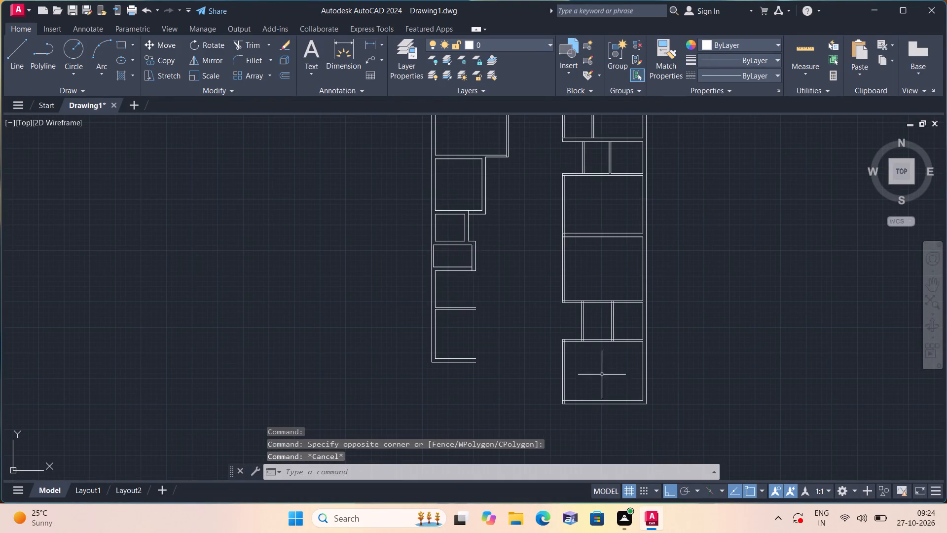
pyautogui.scroll(-1, 600, 371)
pyautogui.scroll(1, 622, 363)
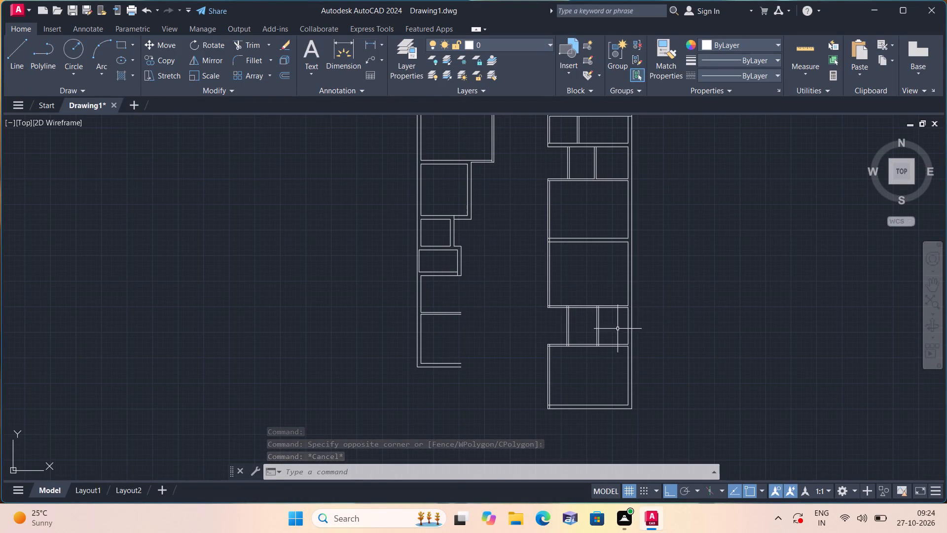
pyautogui.scroll(1, 558, 290)
pyautogui.scroll(-1, 544, 273)
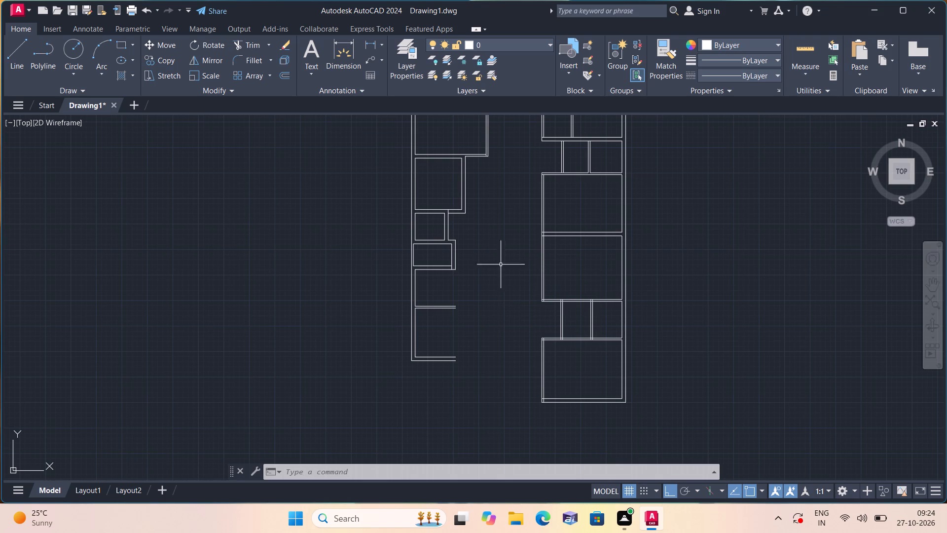
pyautogui.moveTo(447, 248); pyautogui.dragTo(494, 349, button='middle')
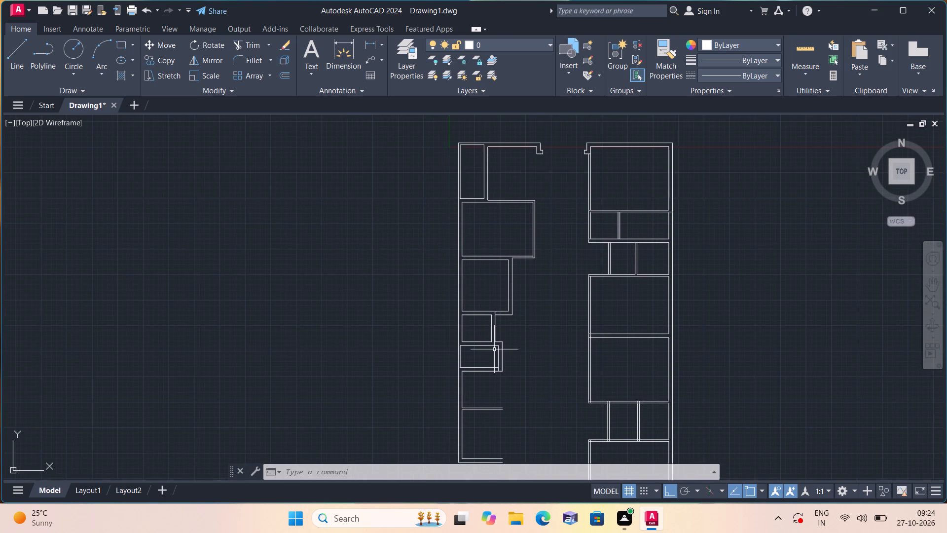
pyautogui.moveTo(494, 349); pyautogui.dragTo(487, 324, button='middle')
pyautogui.scroll(2, 473, 308)
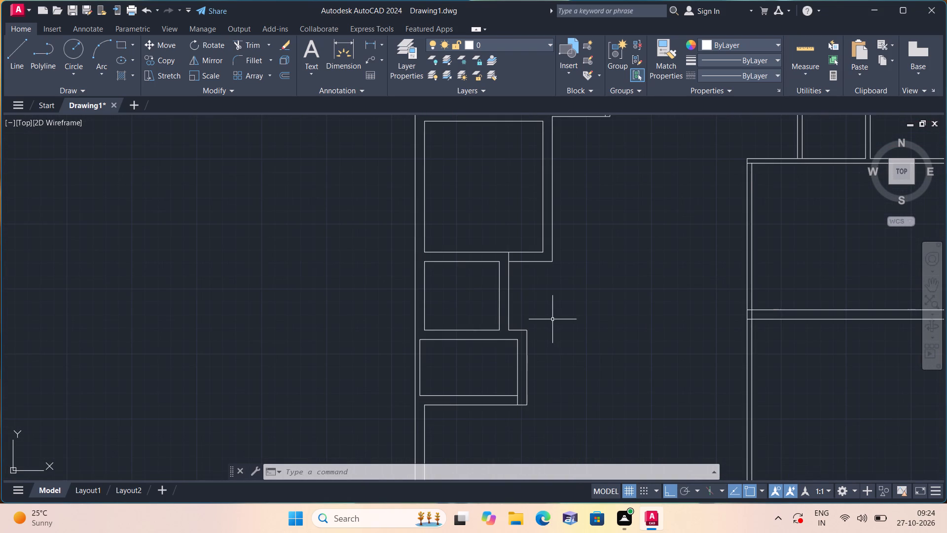
pyautogui.moveTo(554, 317); pyautogui.dragTo(550, 315)
pyautogui.click(465, 266)
pyautogui.moveTo(486, 278); pyautogui.dragTo(486, 278)
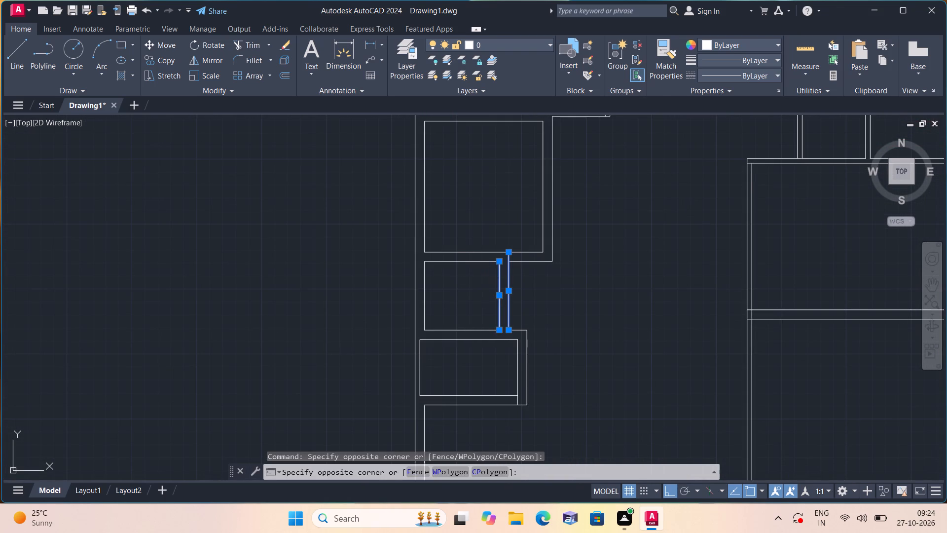
pyautogui.moveTo(486, 278); pyautogui.dragTo(483, 272)
pyautogui.click(460, 235)
pyautogui.scroll(-1, 461, 238)
pyautogui.scroll(1, 496, 297)
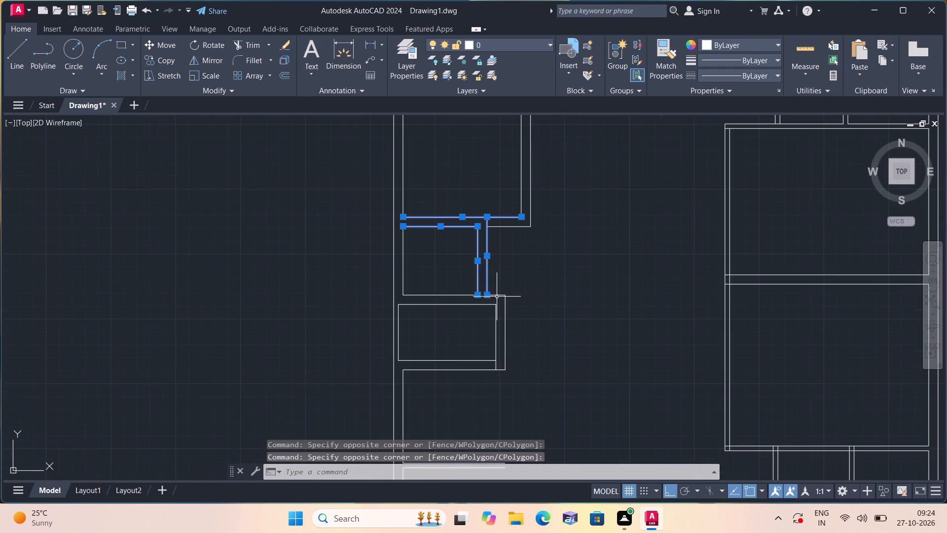
pyautogui.click(525, 390)
pyautogui.click(449, 273)
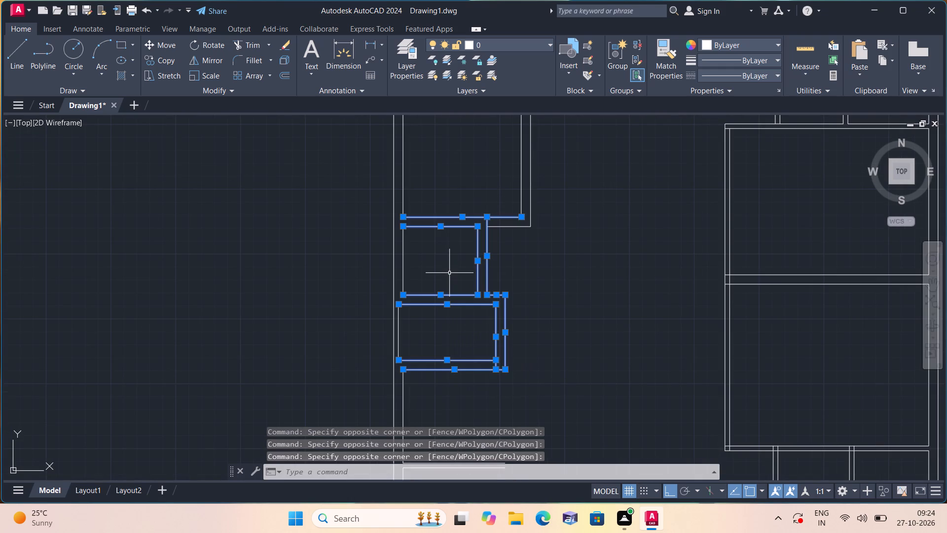
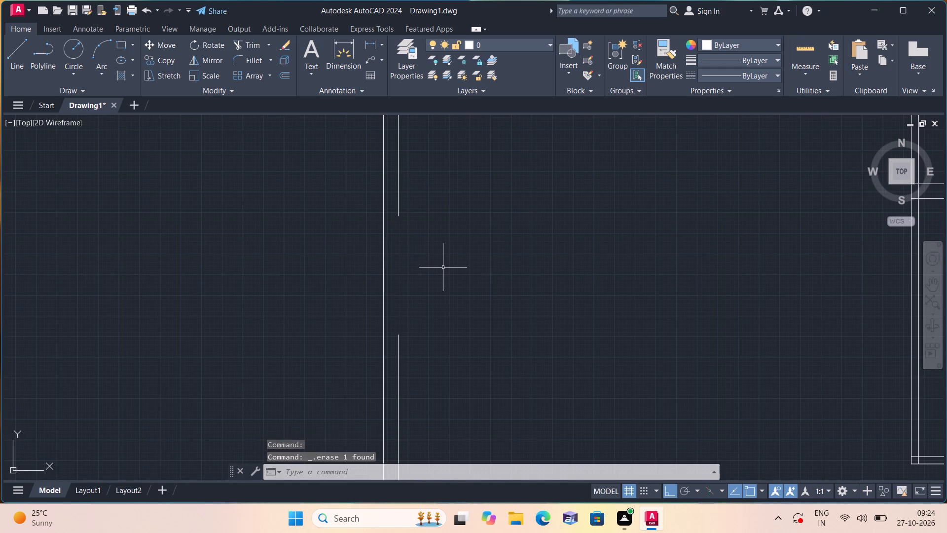
# Draw a short vertical line closing the small gap in the left block's inner wall line, level with the open room corner.
pyautogui.scroll(-2, 443, 267)
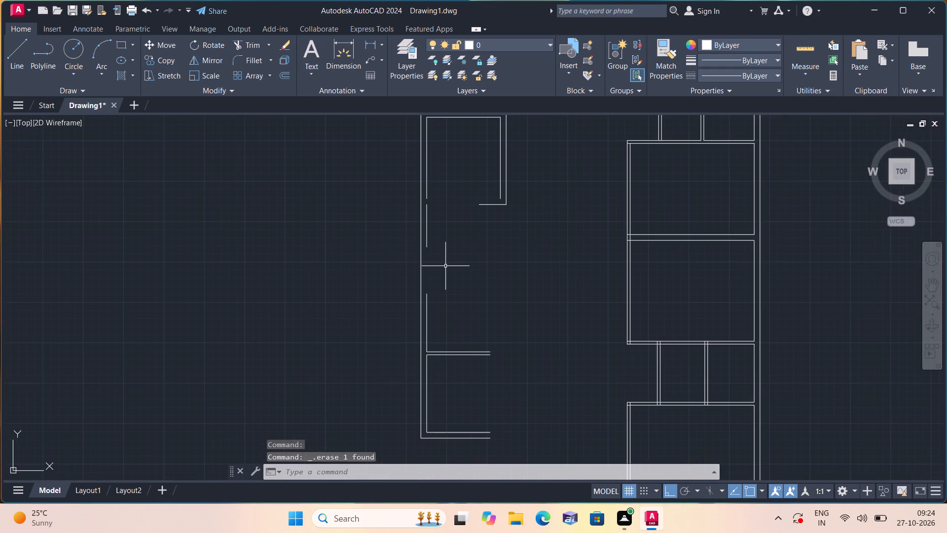
pyautogui.press('l')
pyautogui.press('space')
pyautogui.scroll(1, 400, 199)
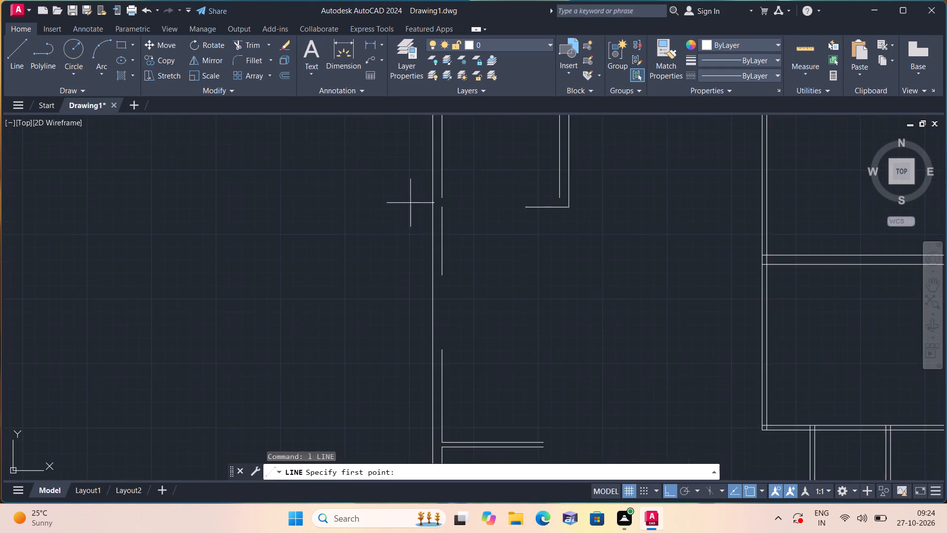
pyautogui.scroll(1, 451, 208)
pyautogui.click(434, 190)
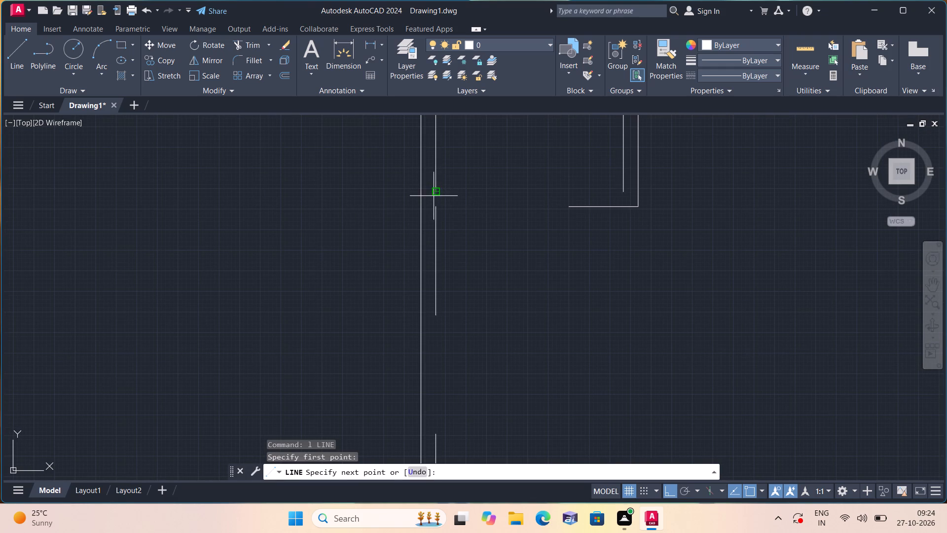
pyautogui.scroll(1, 434, 200)
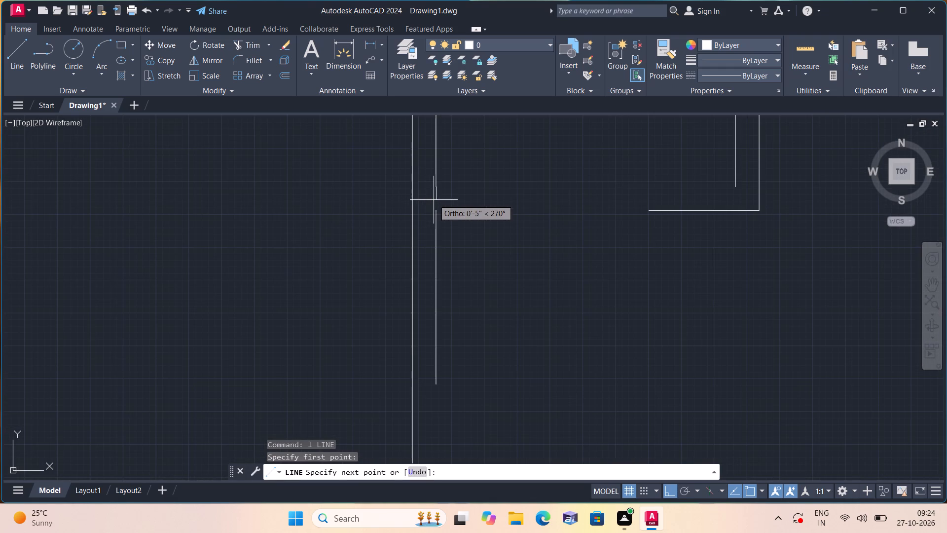
pyautogui.click(435, 208)
pyautogui.press('space')
# Draw a vertical line bridging the larger gap further down the left block's inner wall line.
pyautogui.scroll(-1, 459, 246)
pyautogui.moveTo(469, 259); pyautogui.dragTo(458, 197, button='middle')
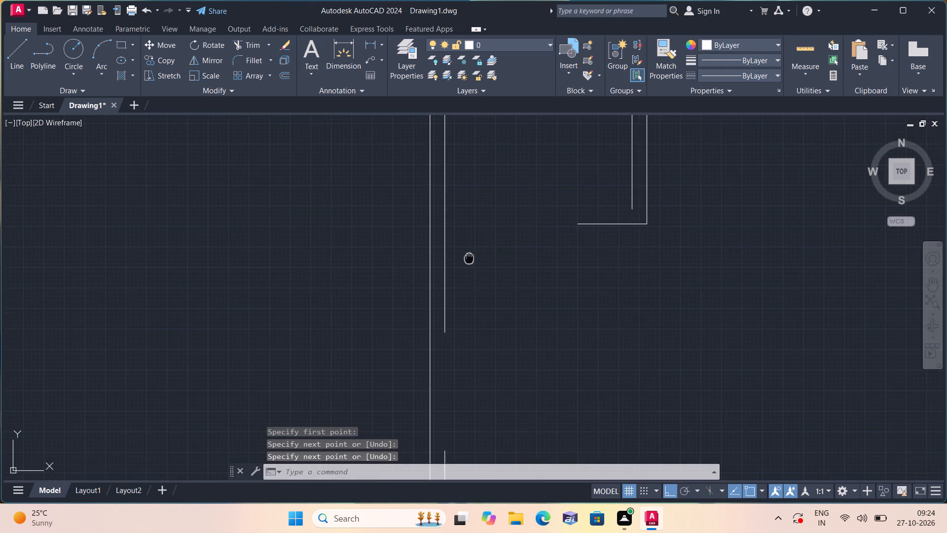
pyautogui.moveTo(458, 197); pyautogui.dragTo(450, 141, button='middle')
pyautogui.press('space')
pyautogui.click(423, 216)
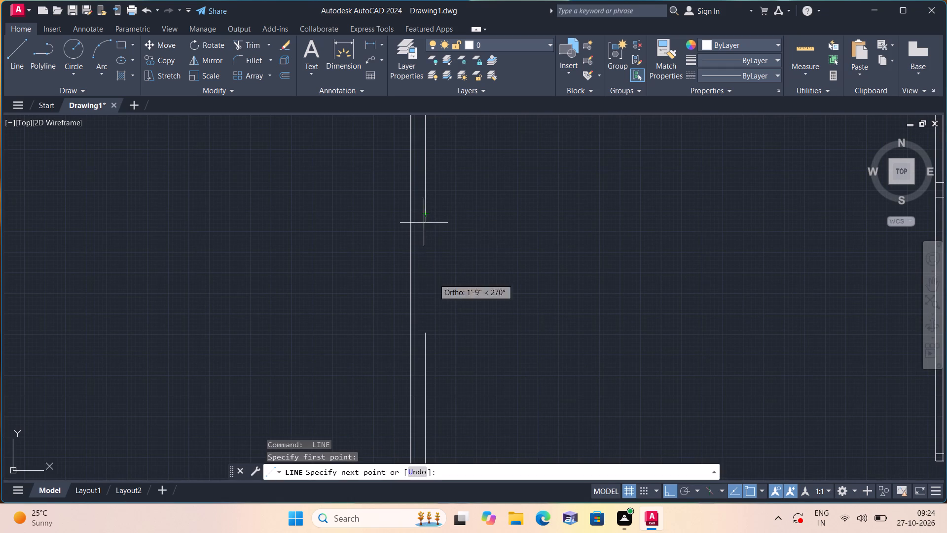
pyautogui.click(425, 329)
pyautogui.press('space')
# Trim away the horizontal wall lines above and below the lowest small room in the left block.
pyautogui.scroll(-2, 440, 310)
pyautogui.moveTo(448, 308); pyautogui.dragTo(437, 236, button='middle')
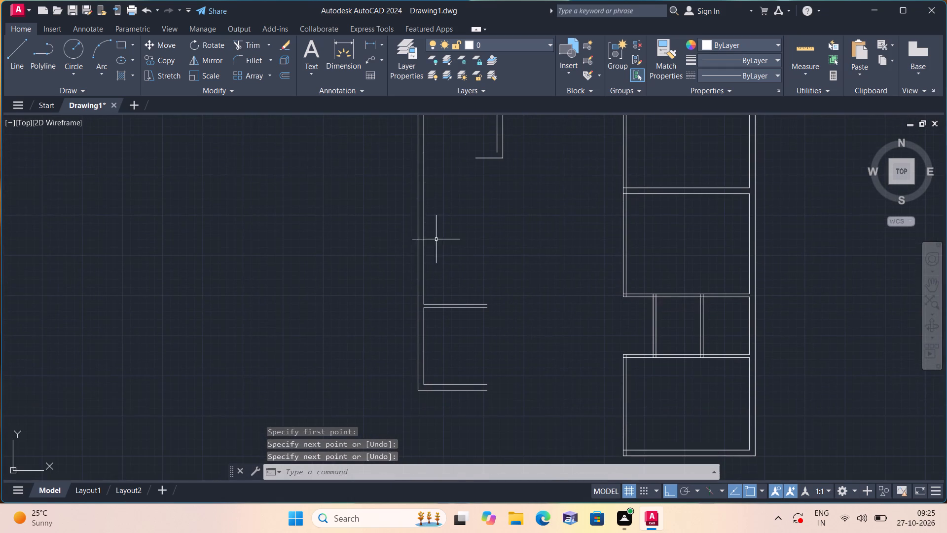
pyautogui.middleClick(441, 332)
pyautogui.write('trim')
pyautogui.press('space')
pyautogui.moveTo(456, 277); pyautogui.dragTo(457, 367)
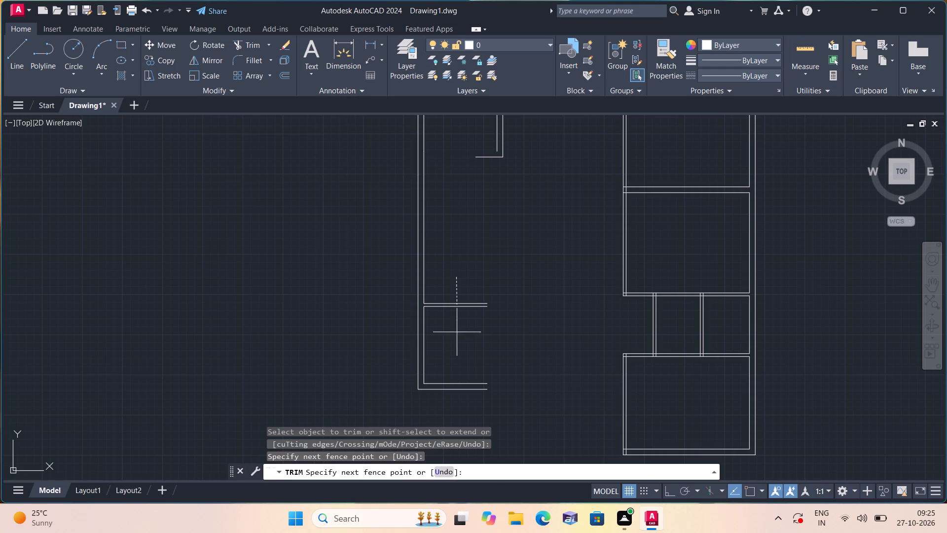
pyautogui.moveTo(457, 367); pyautogui.dragTo(458, 403)
pyautogui.press('space')
# Draw a short vertical line closing the remaining gap in the inner wall line where the upper horizontal wall met it.
pyautogui.press('l')
pyautogui.press('space')
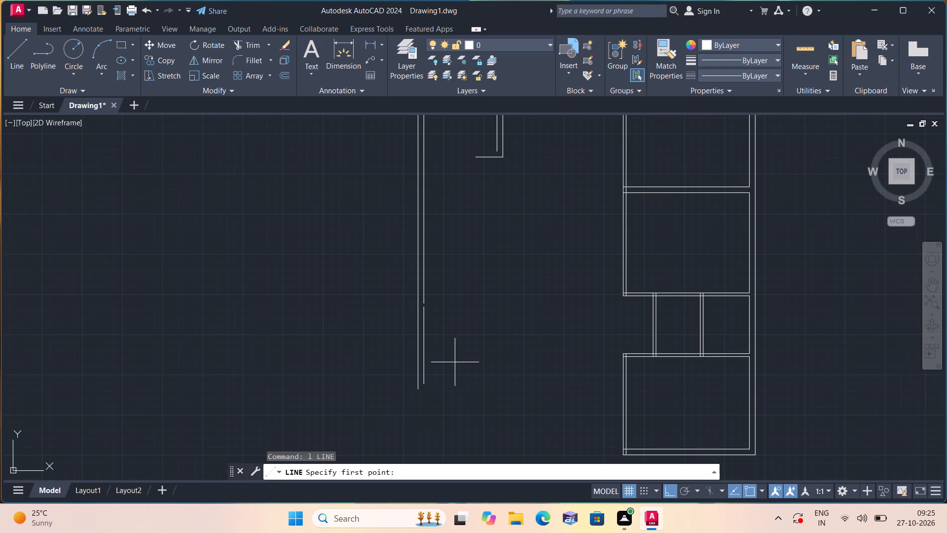
pyautogui.scroll(1, 436, 328)
pyautogui.click(413, 290)
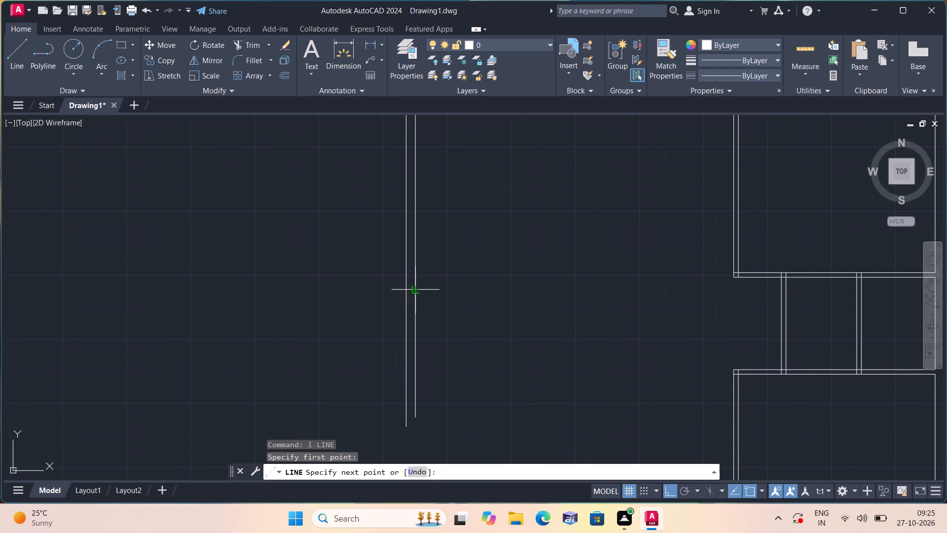
pyautogui.click(414, 299)
pyautogui.press('space')
# Erase the short horizontal line at the lower end of the left block's lowest room wall.
pyautogui.scroll(-2, 464, 284)
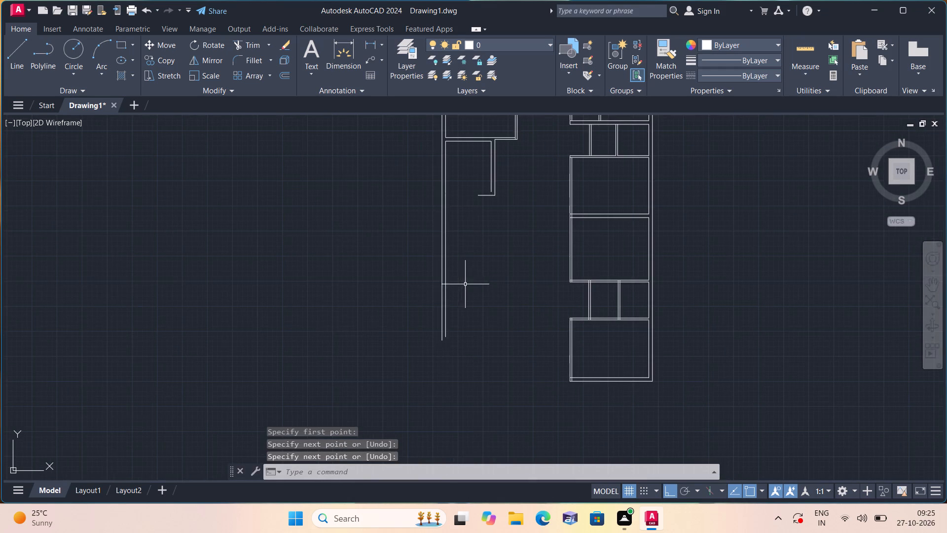
pyautogui.moveTo(464, 281); pyautogui.dragTo(453, 364, button='middle')
pyautogui.scroll(1, 501, 271)
pyautogui.moveTo(501, 271); pyautogui.dragTo(509, 358, button='middle')
pyautogui.click(471, 372)
pyautogui.click(468, 366)
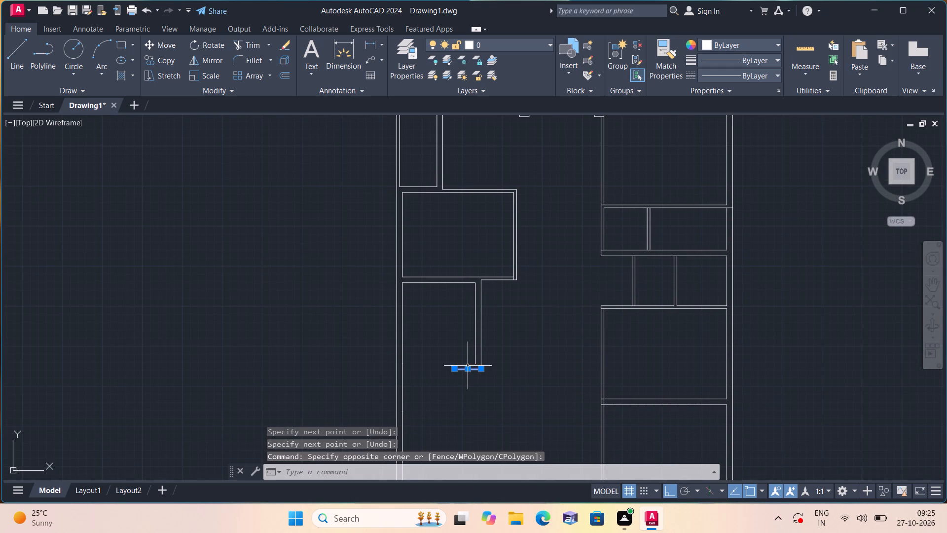
pyautogui.press('Delete')
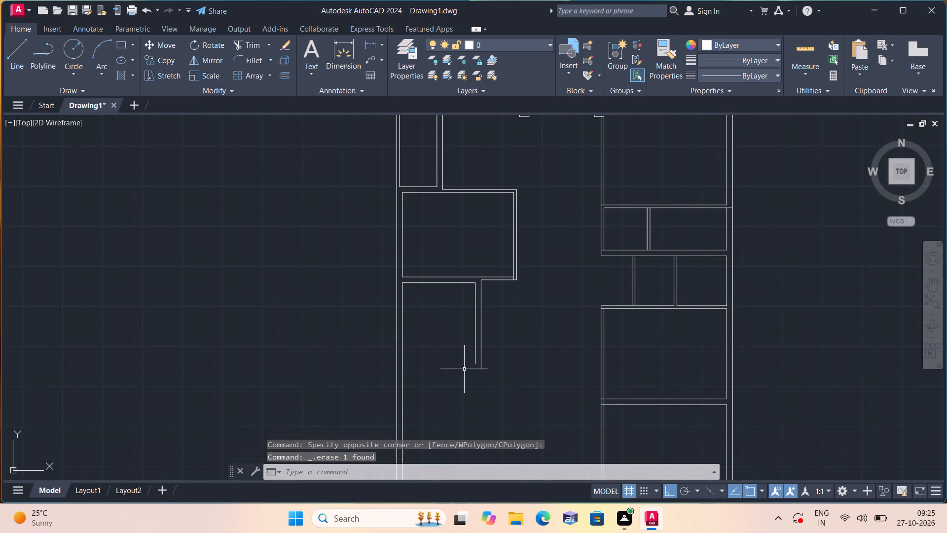
# Draw two parallel horizontal lines from the right block's middle partition wall across the gap, ending short of the left block's outer wall.
pyautogui.moveTo(464, 369); pyautogui.dragTo(458, 249, button='middle')
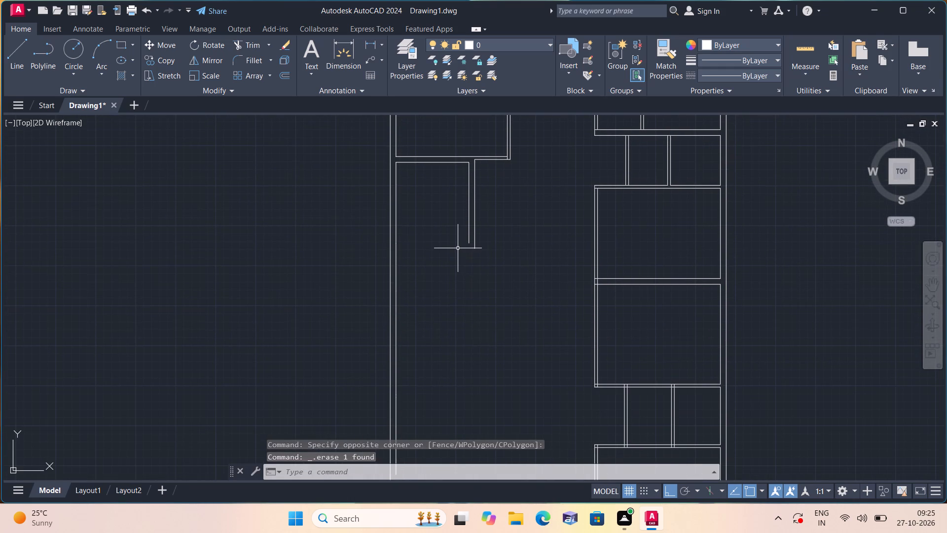
pyautogui.scroll(-1, 458, 248)
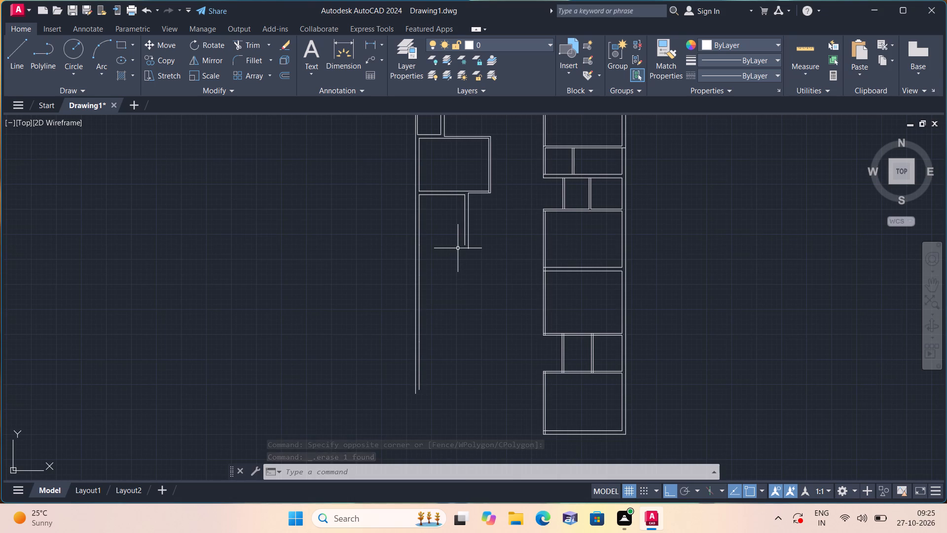
pyautogui.scroll(1, 472, 273)
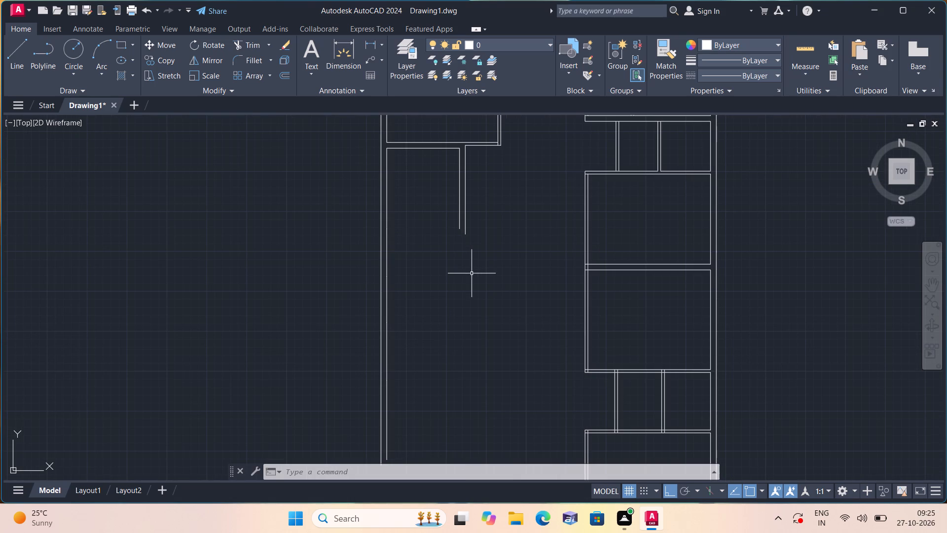
pyautogui.moveTo(494, 288); pyautogui.dragTo(495, 287, button='middle')
pyautogui.moveTo(495, 287); pyautogui.dragTo(497, 276, button='middle')
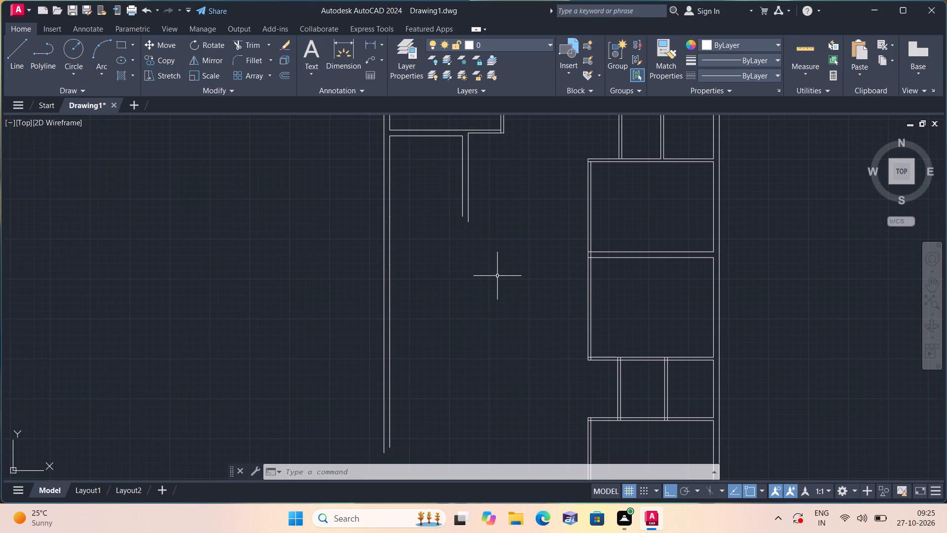
pyautogui.press('l')
pyautogui.press('space')
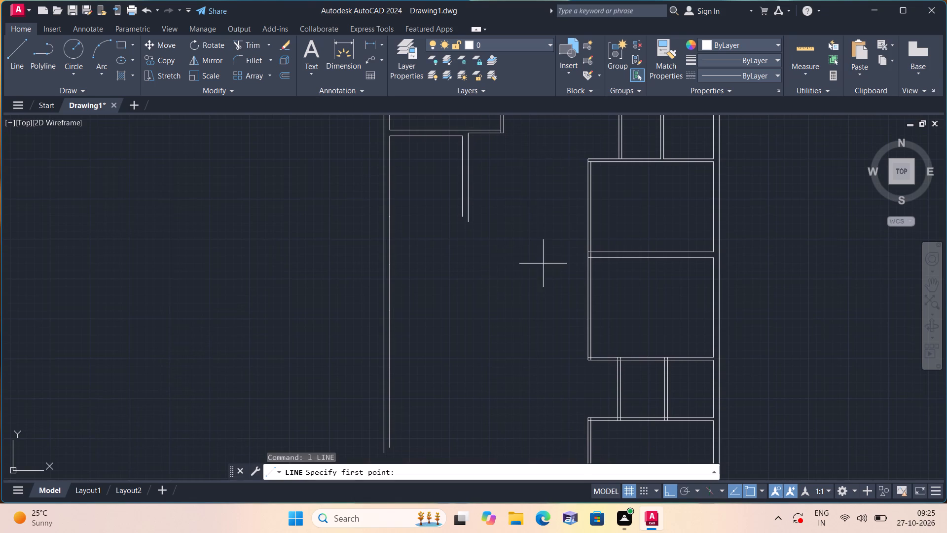
pyautogui.scroll(1, 592, 244)
pyautogui.click(585, 258)
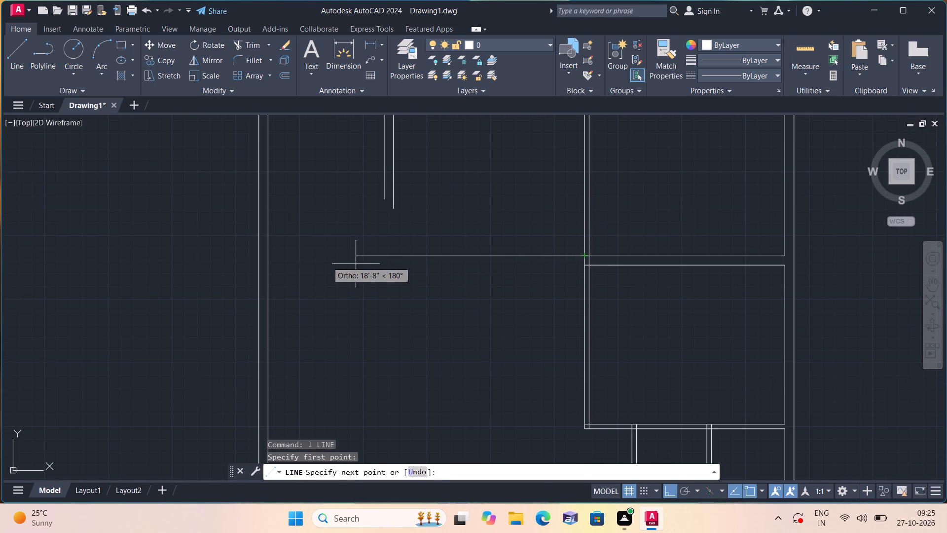
pyautogui.click(302, 255)
pyautogui.press('space')
pyautogui.press('space')
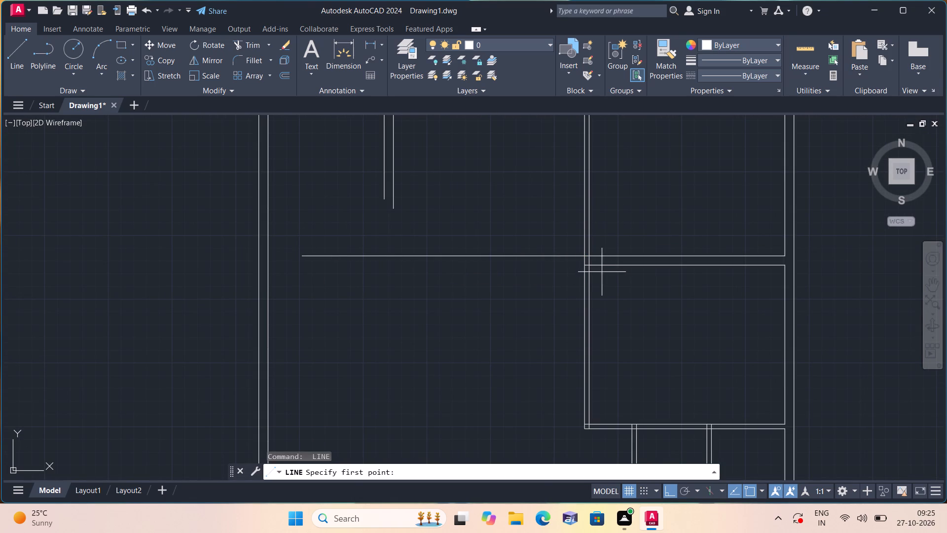
pyautogui.click(583, 266)
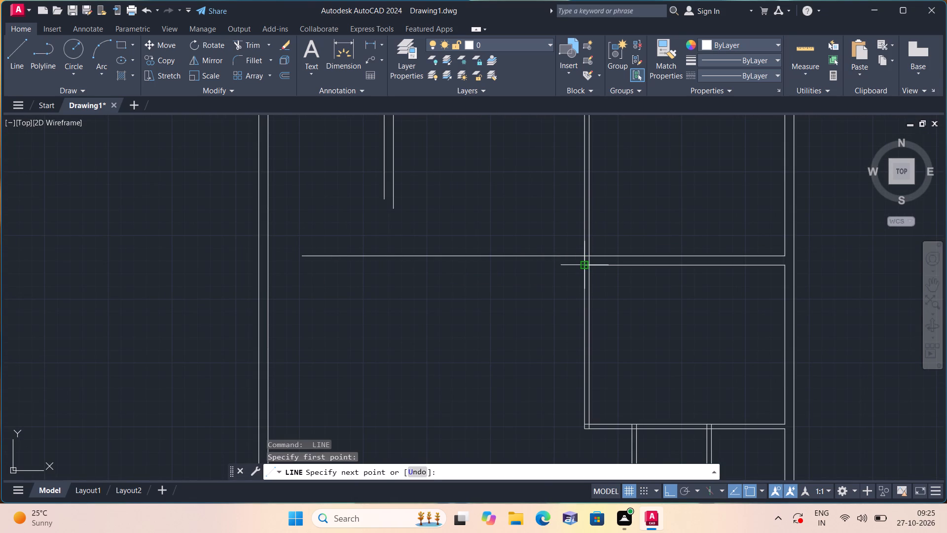
pyautogui.click(307, 290)
pyautogui.press('space')
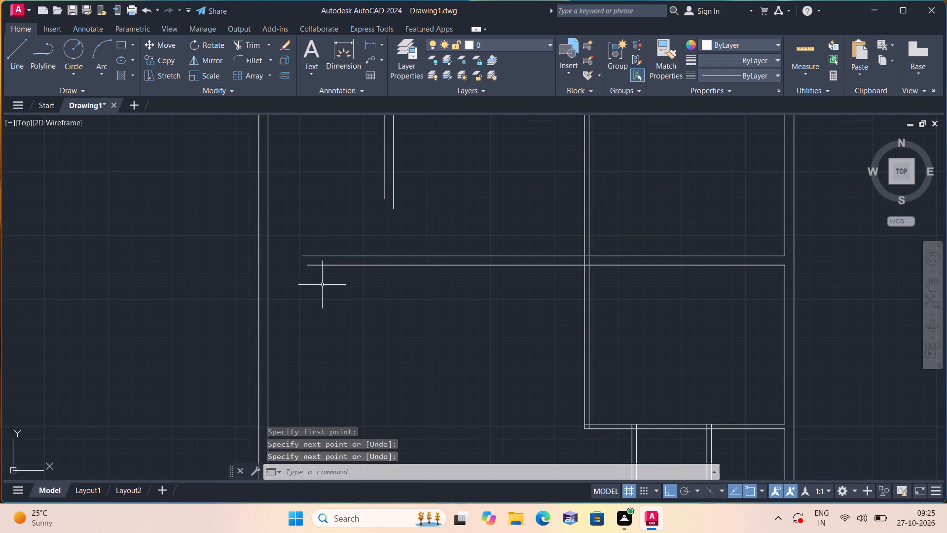
# Extend both lines of the left block's open room wall downward with new vertical lines, crossing the new horizontal wall.
pyautogui.press('space')
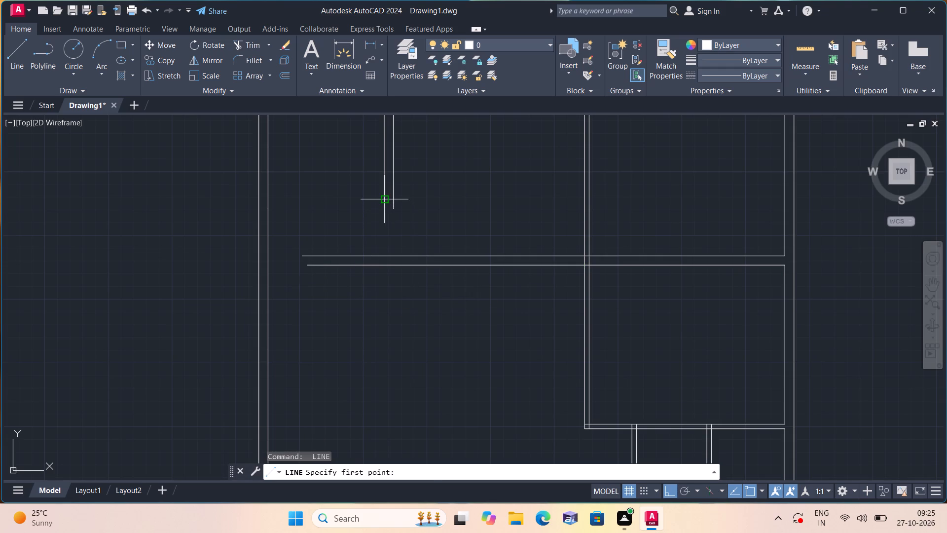
pyautogui.moveTo(385, 201); pyautogui.dragTo(386, 219)
pyautogui.moveTo(386, 235); pyautogui.dragTo(386, 278)
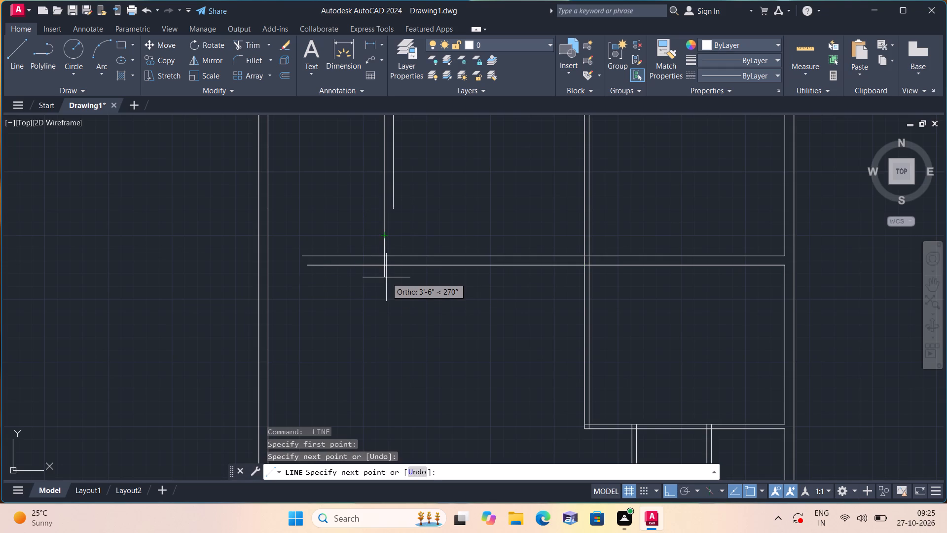
pyautogui.click(393, 332)
pyautogui.press('space')
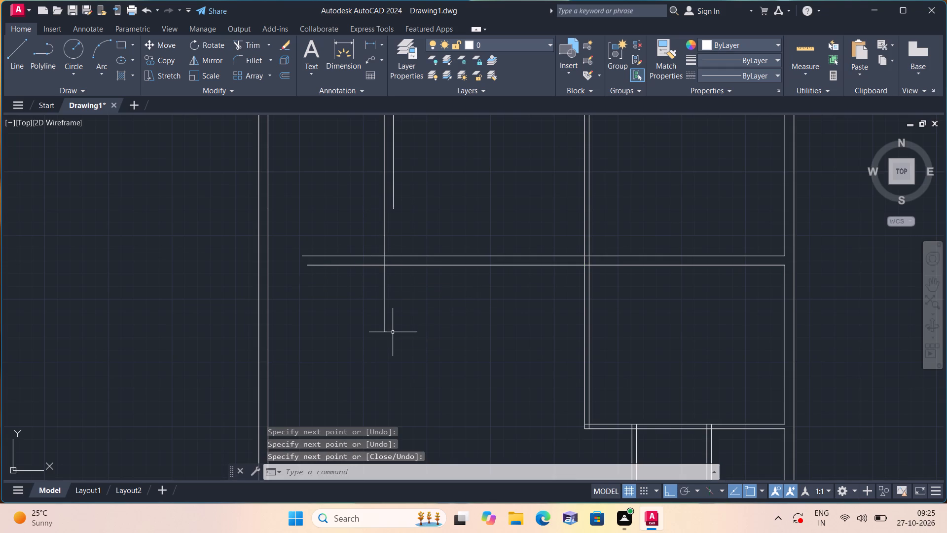
pyautogui.press('space')
pyautogui.moveTo(397, 208); pyautogui.dragTo(401, 304)
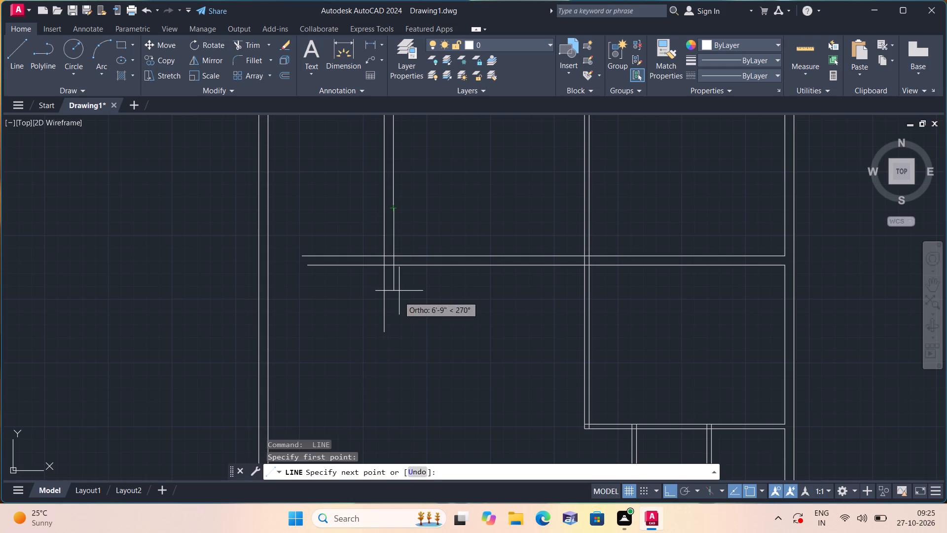
pyautogui.moveTo(401, 304); pyautogui.dragTo(403, 337)
pyautogui.click(403, 338)
pyautogui.press('space')
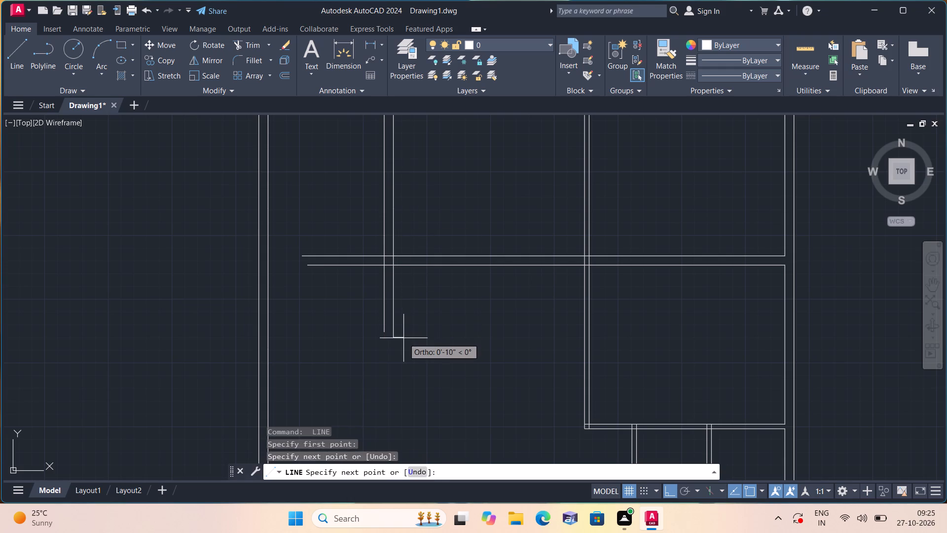
# Trim the ends of the two horizontal wall lines that overrun the left block's extended vertical wall.
pyautogui.write('trim')
pyautogui.press('space')
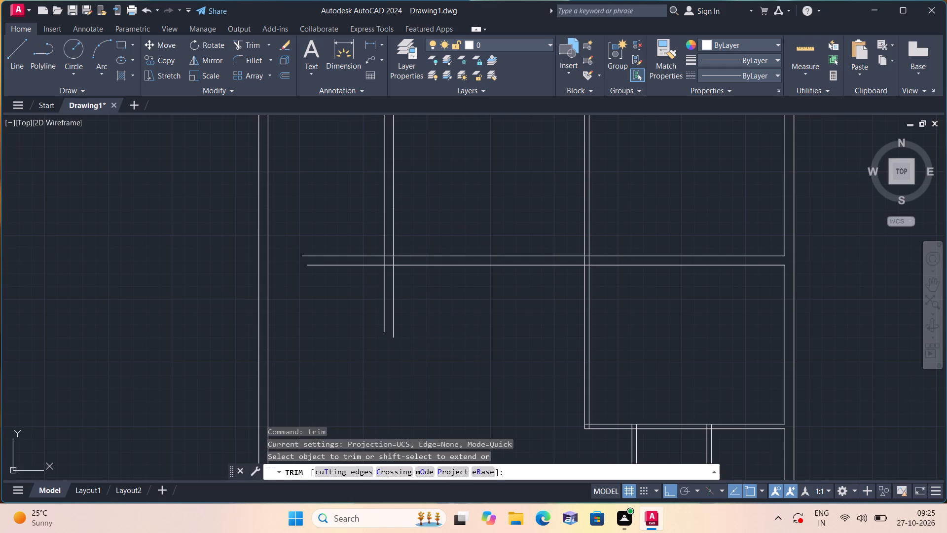
pyautogui.moveTo(325, 211); pyautogui.dragTo(355, 311)
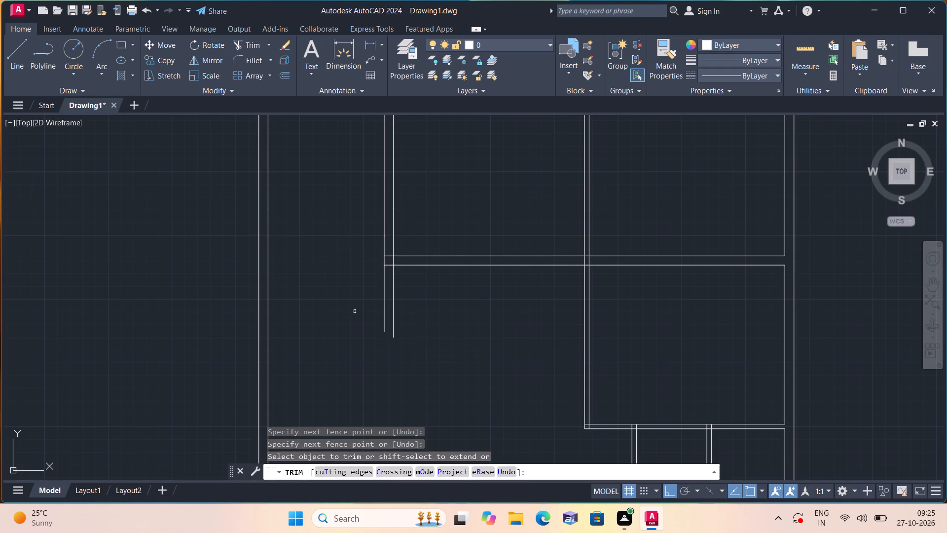
pyautogui.moveTo(355, 311); pyautogui.dragTo(369, 260, button='middle')
pyautogui.scroll(-1, 355, 311)
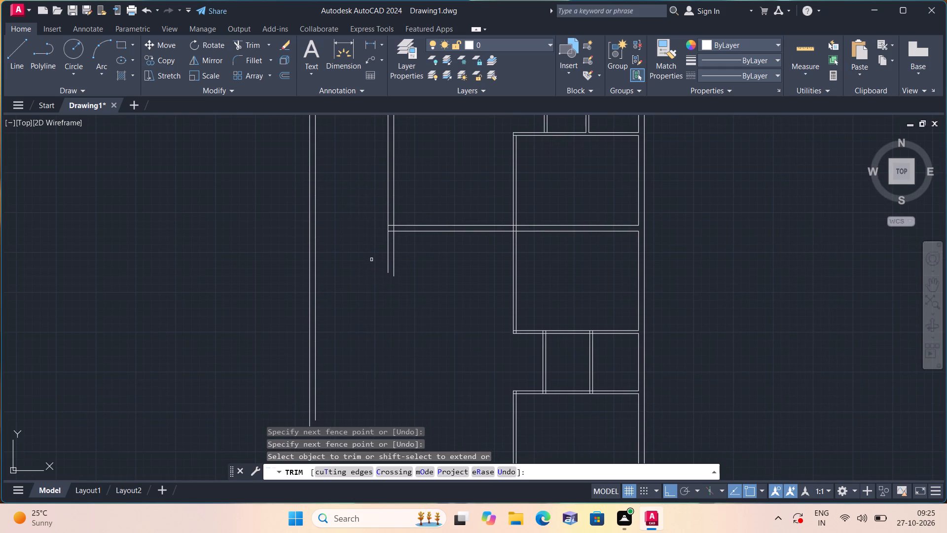
pyautogui.press('space')
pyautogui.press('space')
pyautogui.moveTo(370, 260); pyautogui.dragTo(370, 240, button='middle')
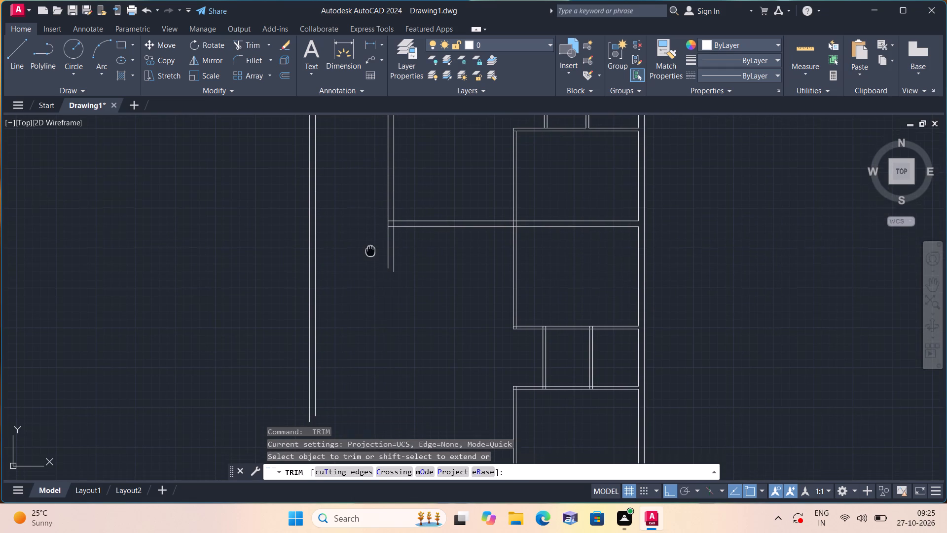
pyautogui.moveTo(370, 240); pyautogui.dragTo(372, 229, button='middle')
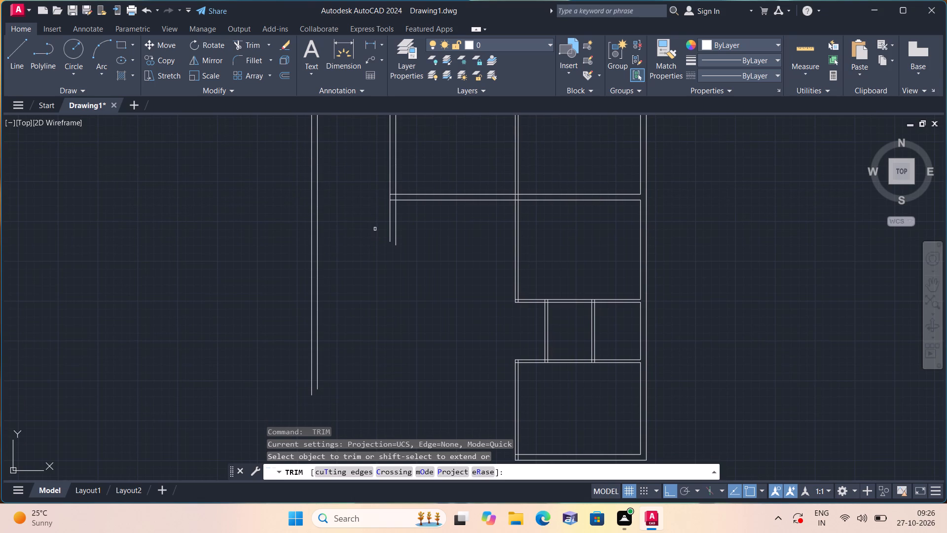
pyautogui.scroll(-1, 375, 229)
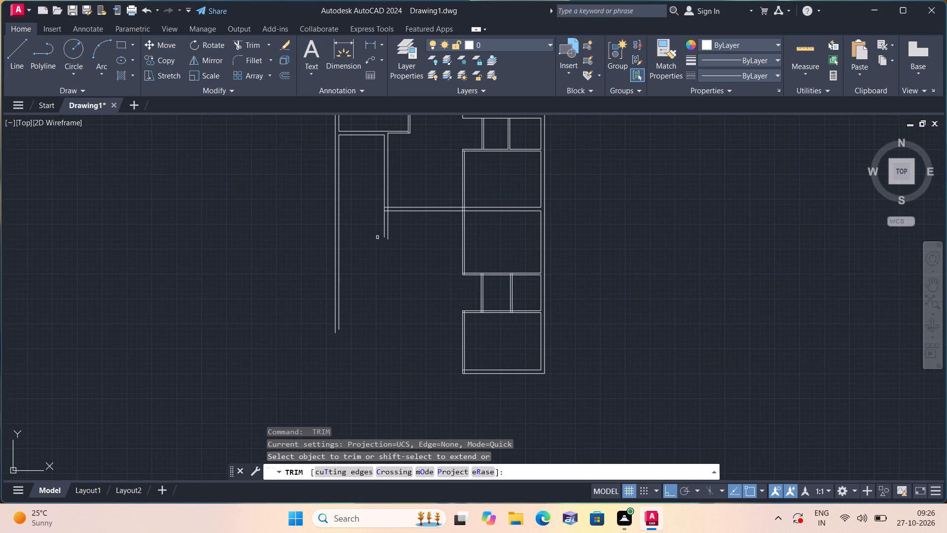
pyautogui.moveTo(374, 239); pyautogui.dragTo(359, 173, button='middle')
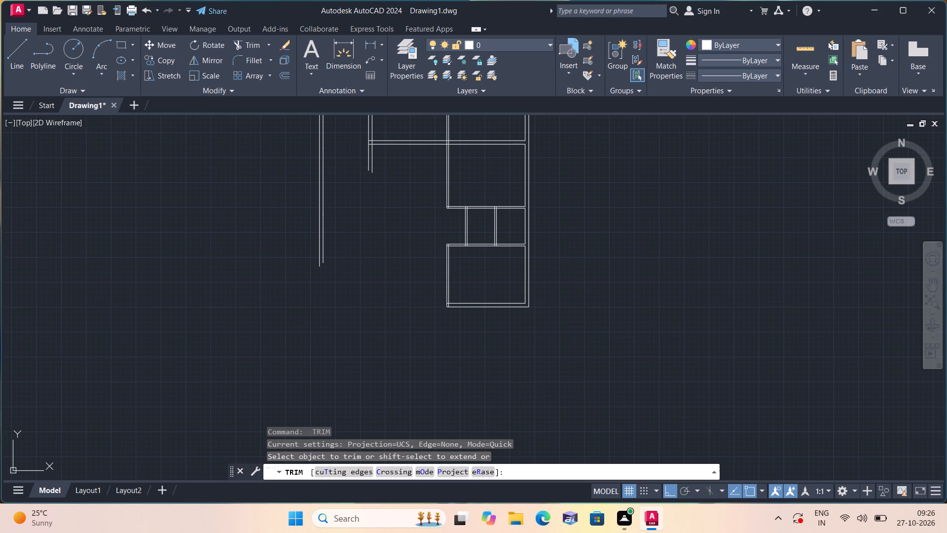
# Extend both lines of the left block's outer wall downward with new vertical lines, ending below the right block's bottom wall.
pyautogui.scroll(1, 374, 280)
pyautogui.scroll(-1, 374, 280)
pyautogui.press('l')
pyautogui.press('space')
pyautogui.scroll(1, 315, 268)
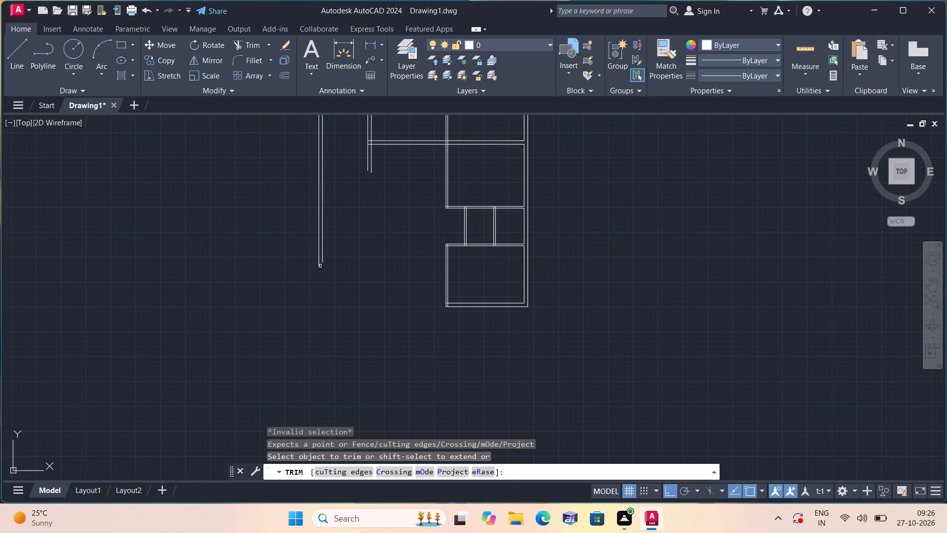
pyautogui.press('Escape')
pyautogui.write('l')
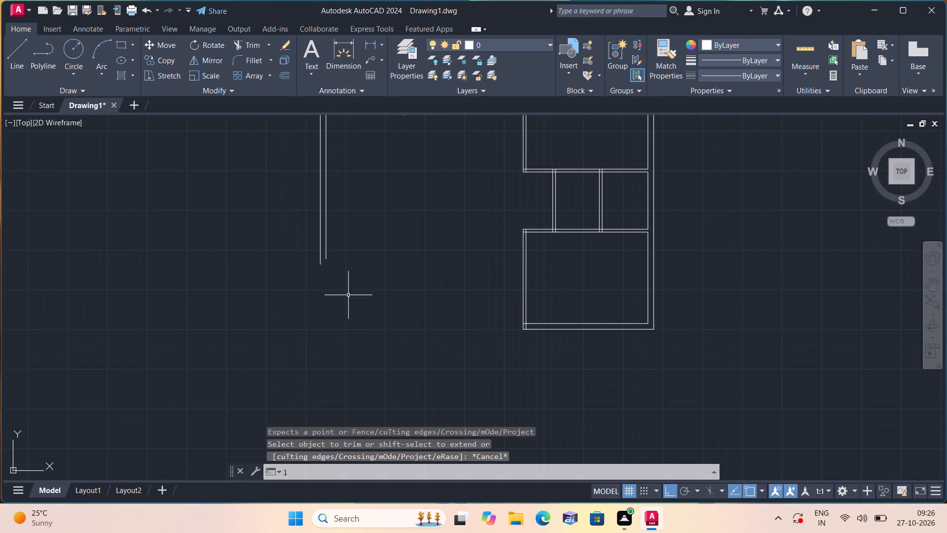
pyautogui.press('space')
pyautogui.scroll(1, 318, 272)
pyautogui.click(322, 259)
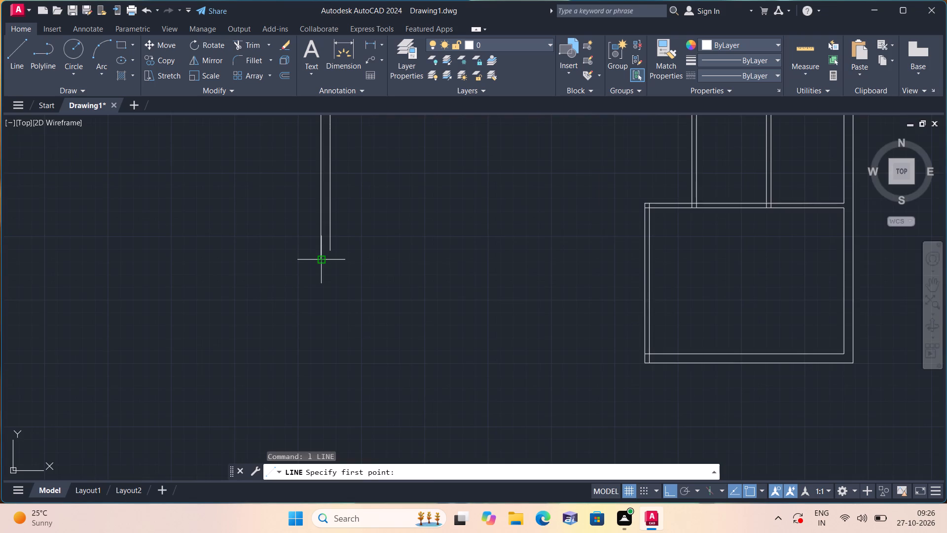
pyautogui.moveTo(315, 325); pyautogui.dragTo(316, 224, button='middle')
pyautogui.click(306, 363)
pyautogui.press('space')
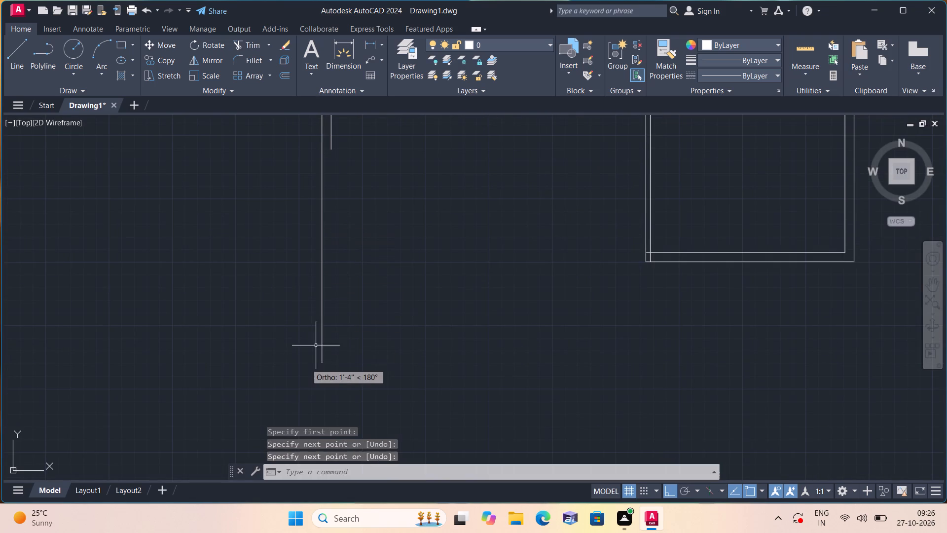
pyautogui.press('space')
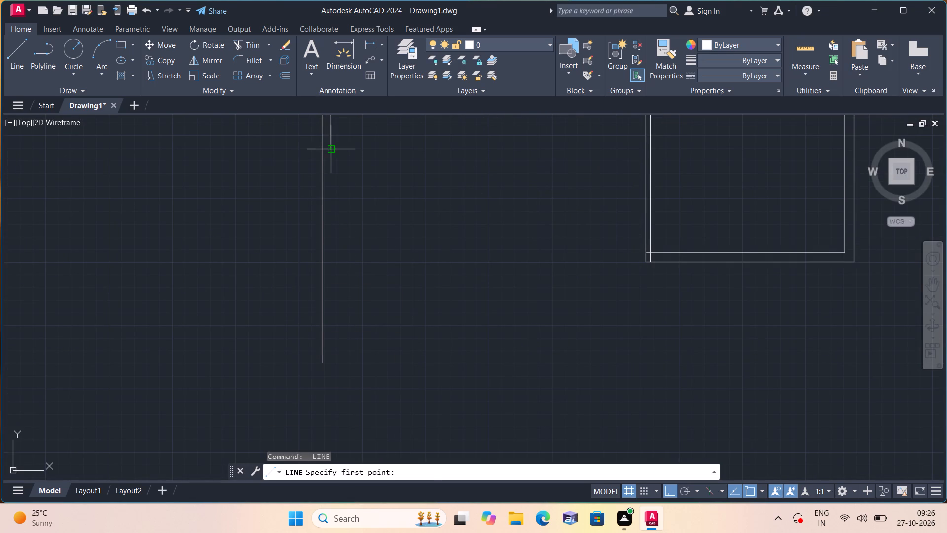
pyautogui.moveTo(333, 150); pyautogui.dragTo(333, 155)
pyautogui.click(342, 357)
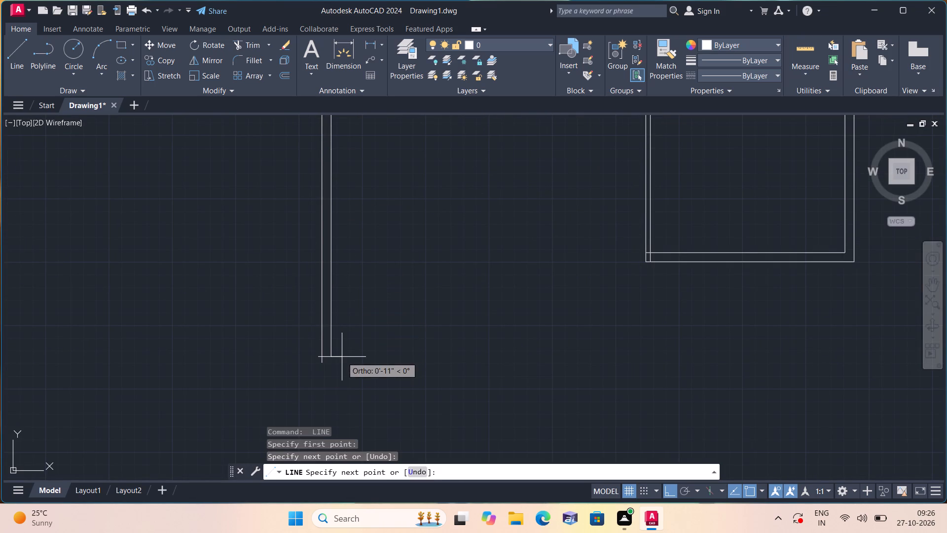
pyautogui.press('space')
pyautogui.scroll(-1, 377, 344)
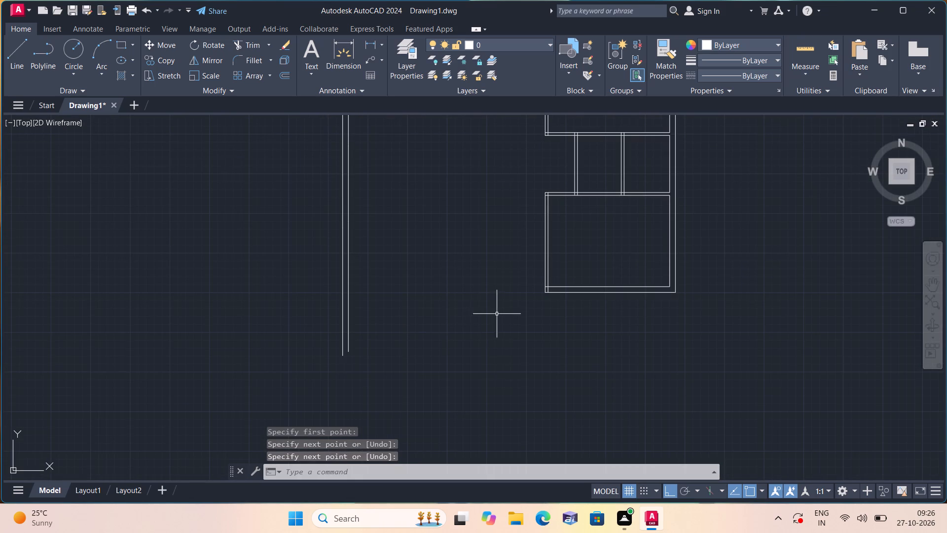
# Draw a vertical line about 3'-7" long downward from the outer lower-left corner of the right block's lowest room.
pyautogui.press('space')
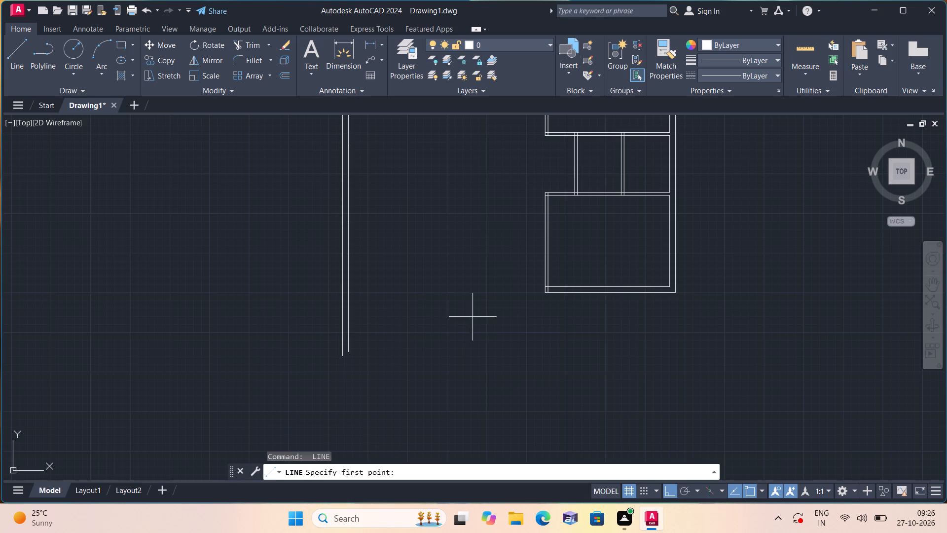
pyautogui.scroll(1, 499, 309)
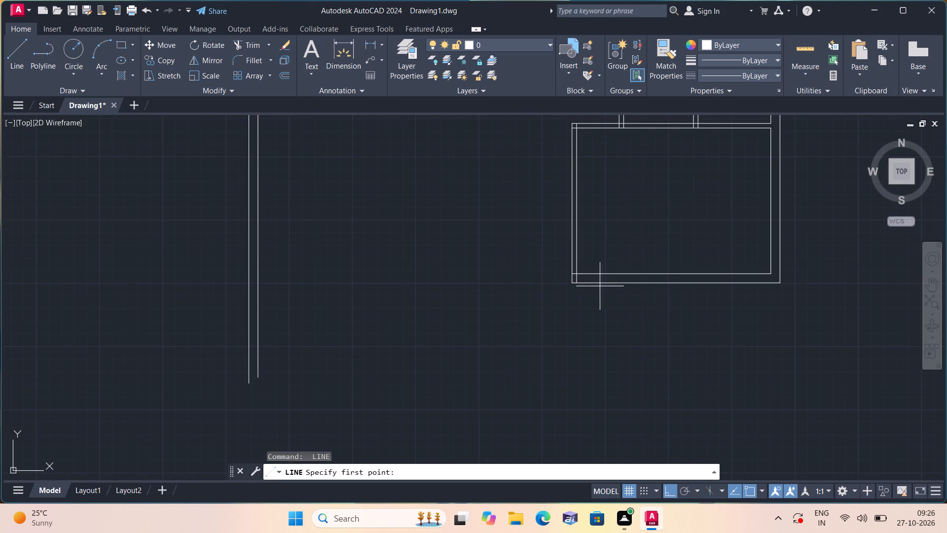
pyautogui.scroll(1, 571, 290)
pyautogui.click(573, 278)
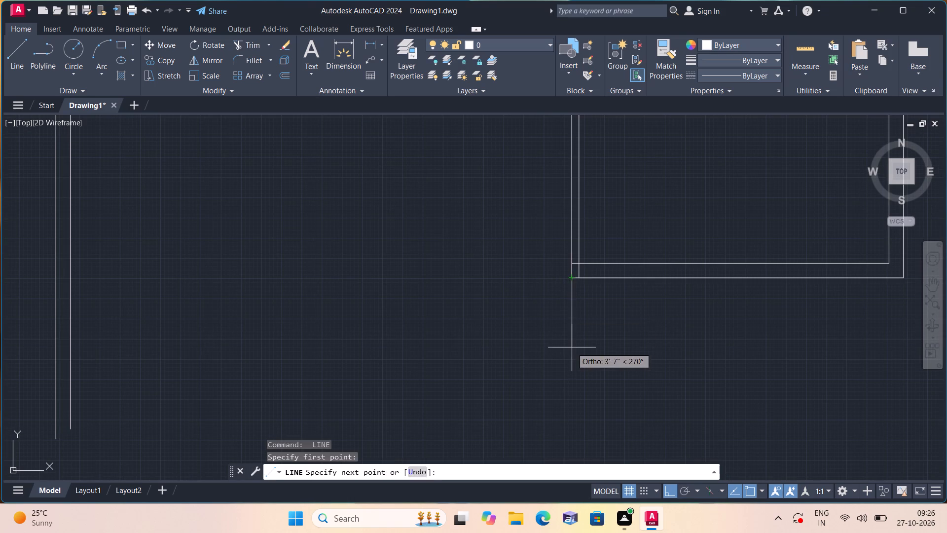
pyautogui.click(572, 348)
pyautogui.press('space')
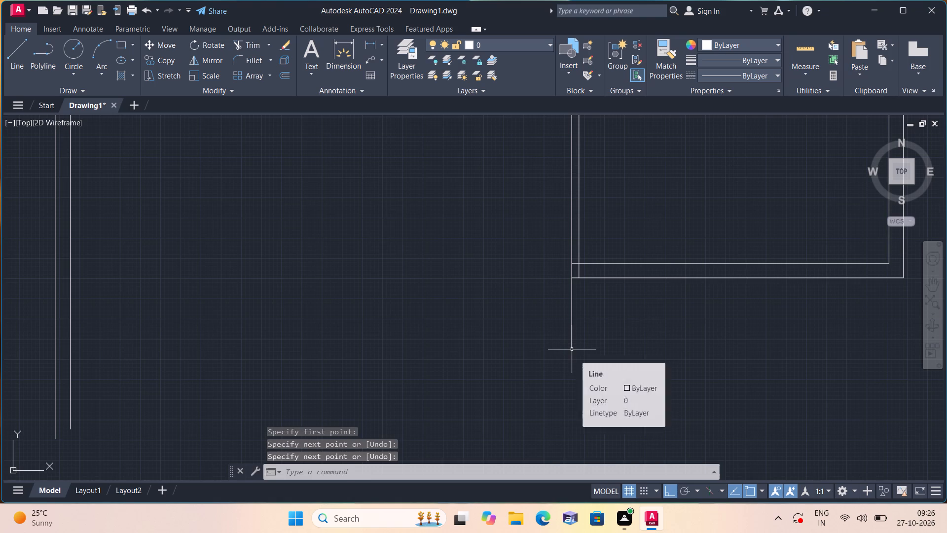
# Offset the new short vertical line 9" to the right to form a wall stub below the room.
pyautogui.write('off')
pyautogui.press('space')
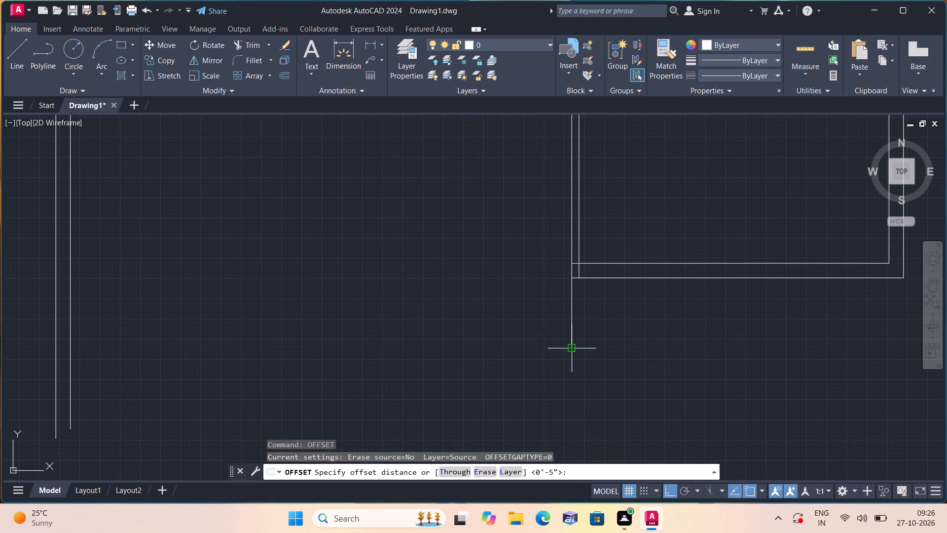
pyautogui.write('9"')
pyautogui.press('space')
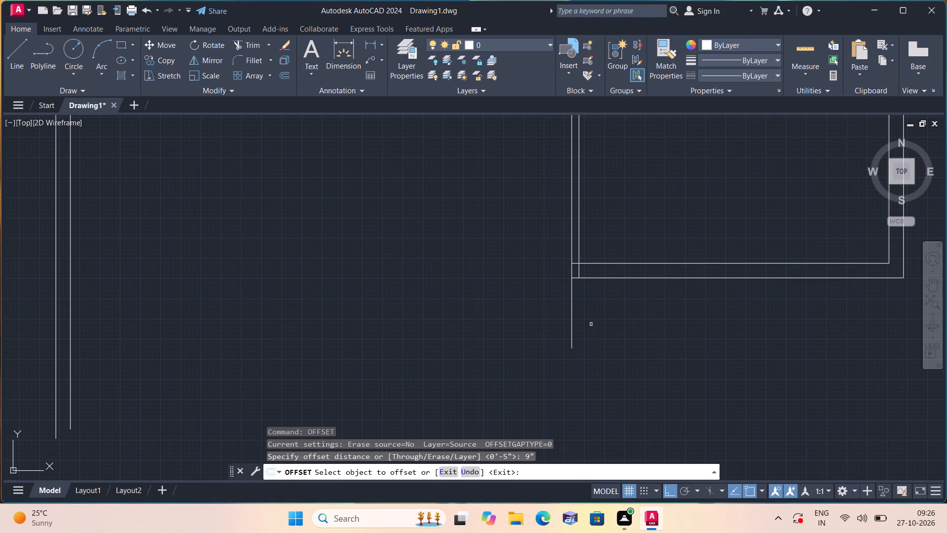
pyautogui.click(573, 312)
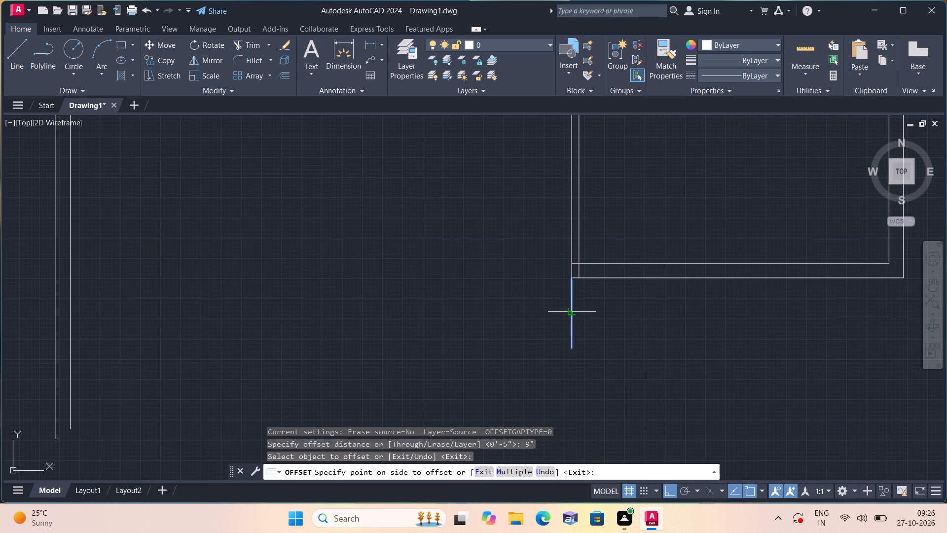
pyautogui.click(604, 321)
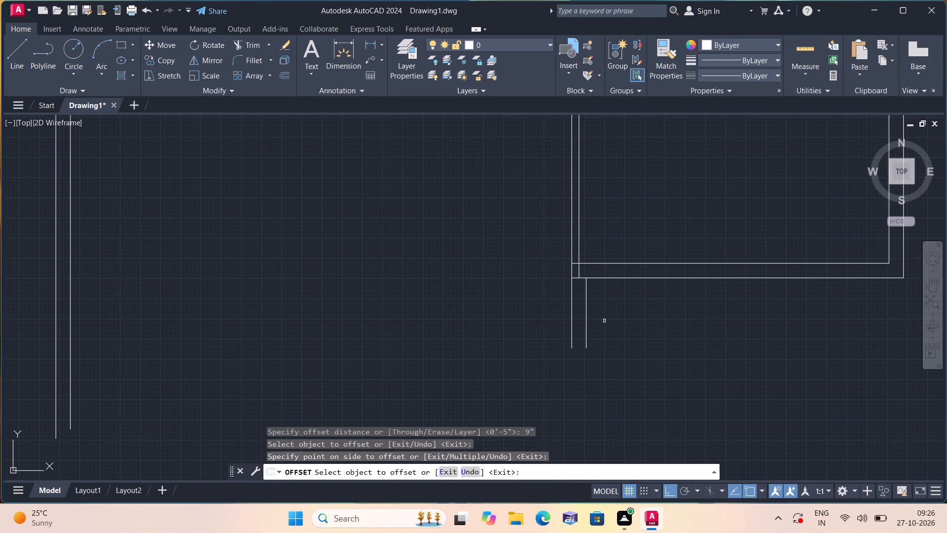
pyautogui.press('space')
# Offset the outer line of the lowest room's left wall 9" toward the room's inside.
pyautogui.press('space')
pyautogui.press('space')
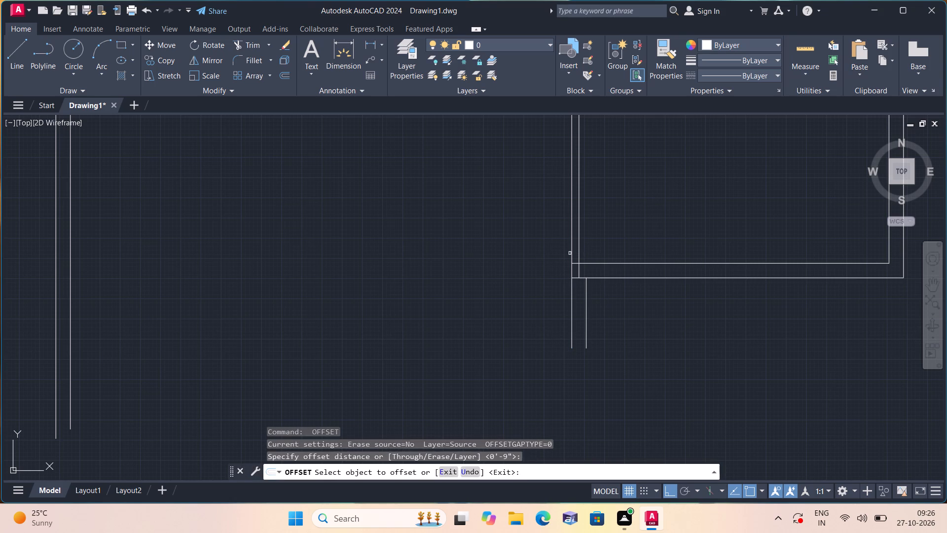
pyautogui.press('space')
pyautogui.press('space')
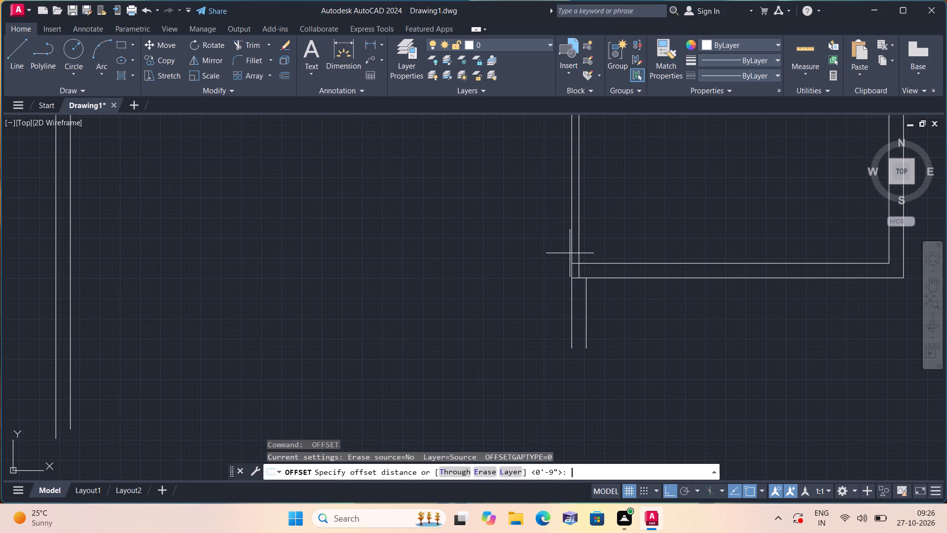
pyautogui.press('space')
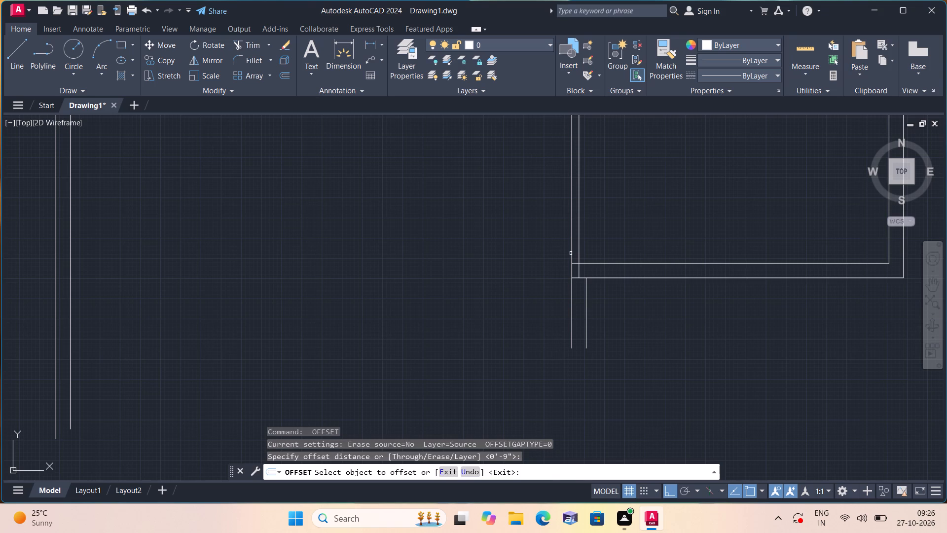
pyautogui.click(571, 253)
pyautogui.scroll(-2, 571, 253)
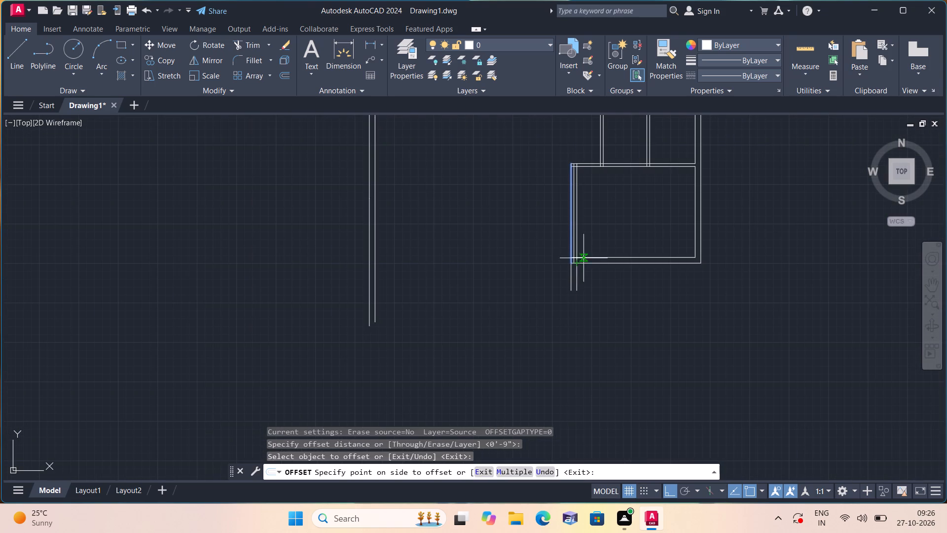
pyautogui.click(589, 247)
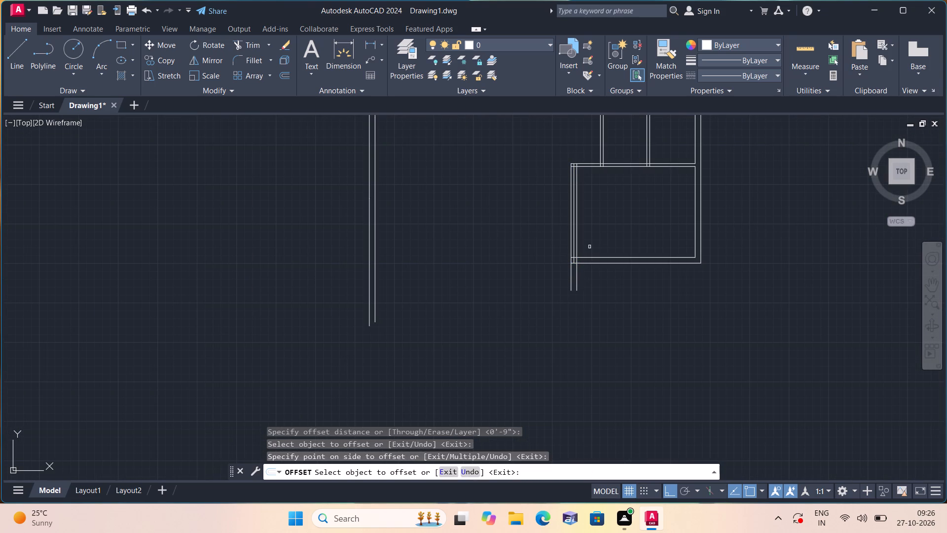
pyautogui.press('space')
# Draw a line 2' up the offset wall line from the room's inner bottom wall line, continuing left to the outer wall line.
pyautogui.write('l')
pyautogui.press('space')
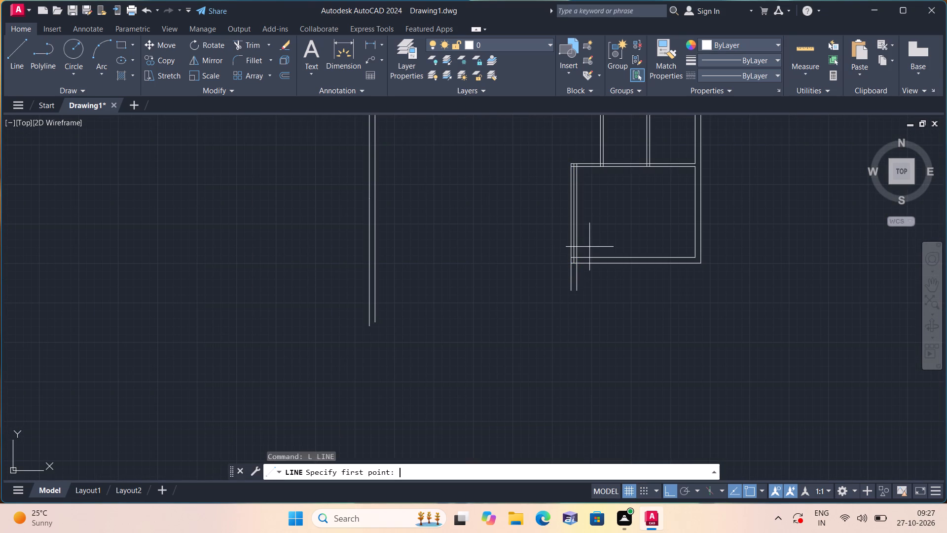
pyautogui.scroll(3, 580, 250)
pyautogui.click(571, 270)
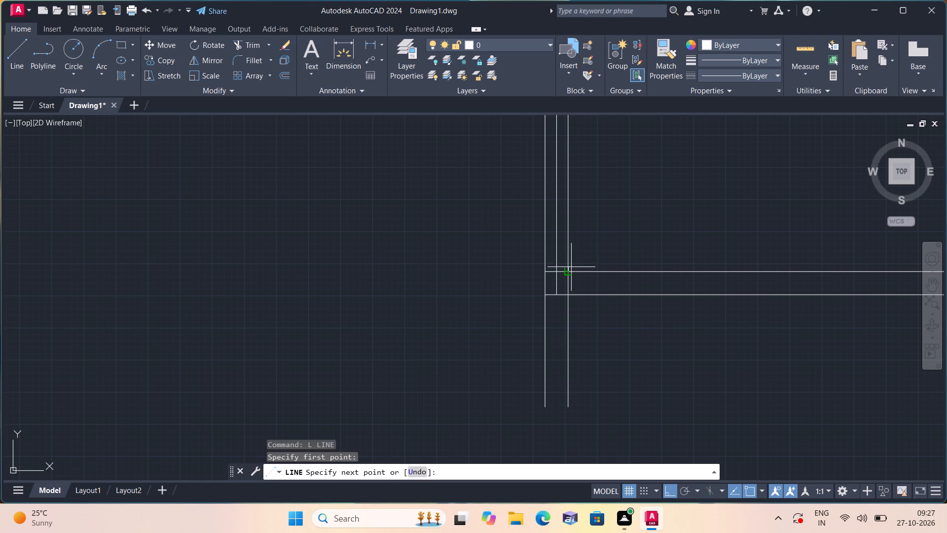
pyautogui.write("2'")
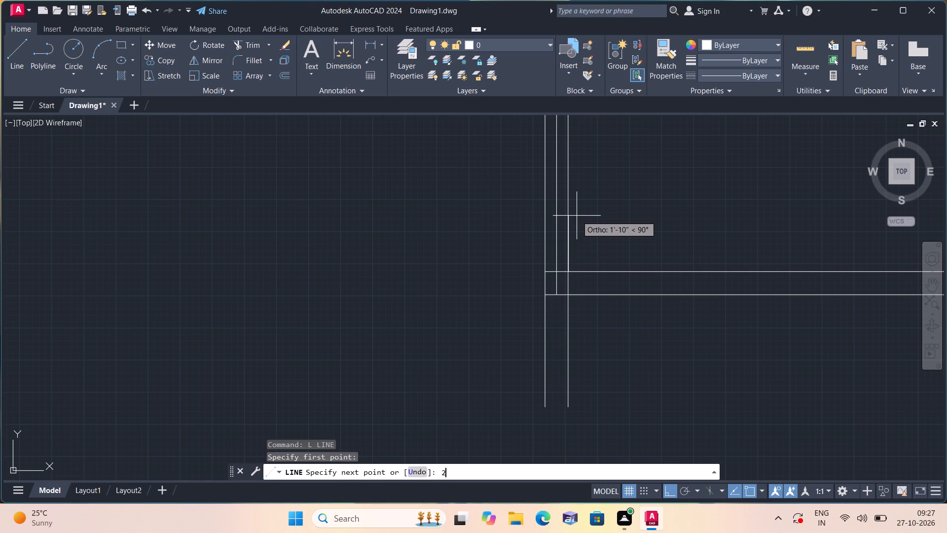
pyautogui.press('space')
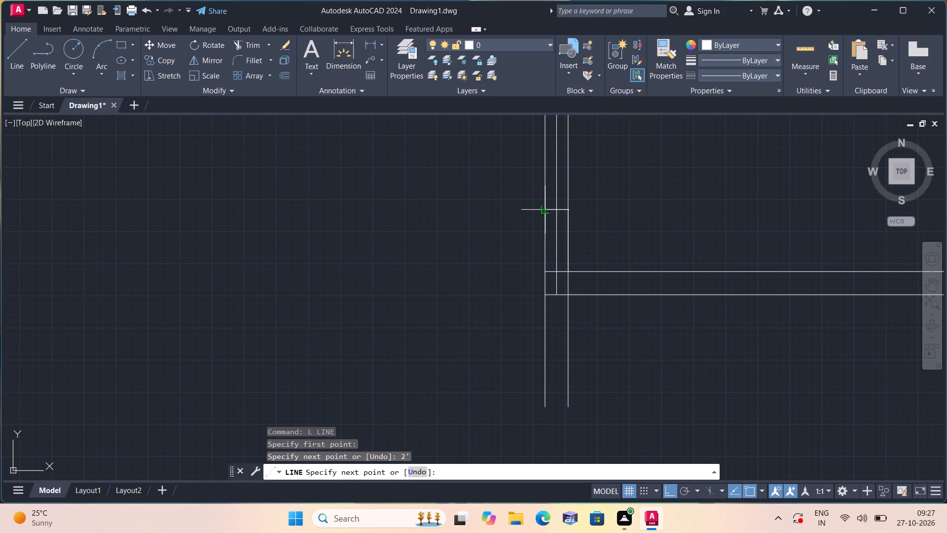
pyautogui.click(544, 210)
pyautogui.press('space')
# Trim the offset line above the 2' mark and the lines inside the thickened wall to leave a stepped jog.
pyautogui.write('trim')
pyautogui.press('space')
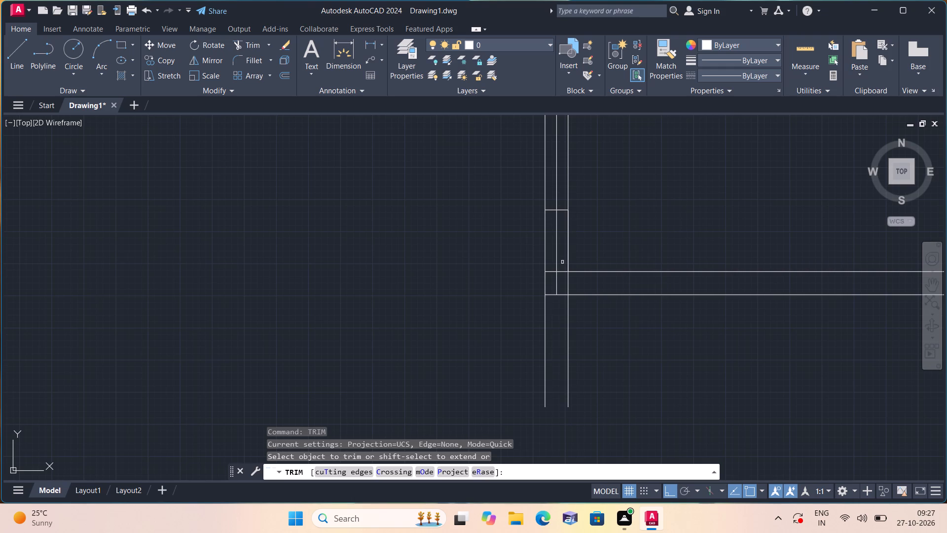
pyautogui.click(568, 255)
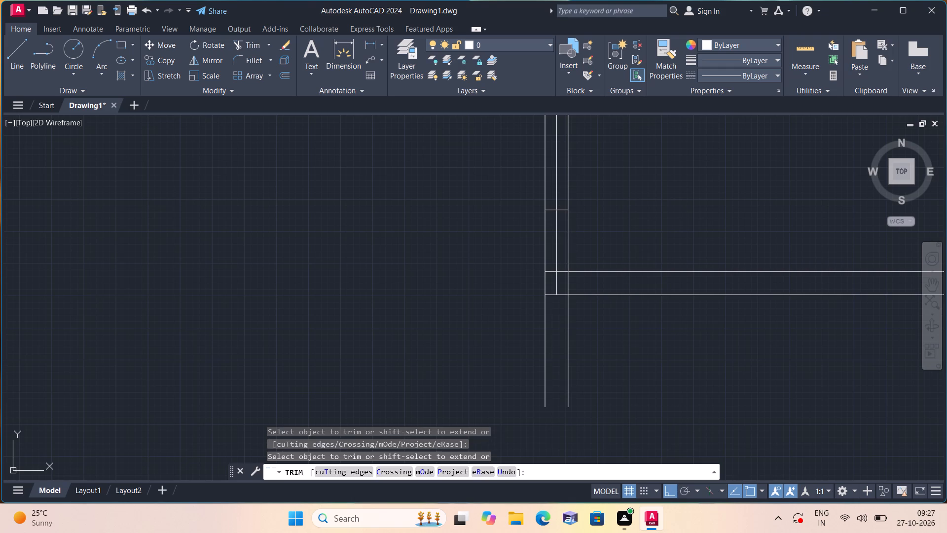
pyautogui.click(567, 205)
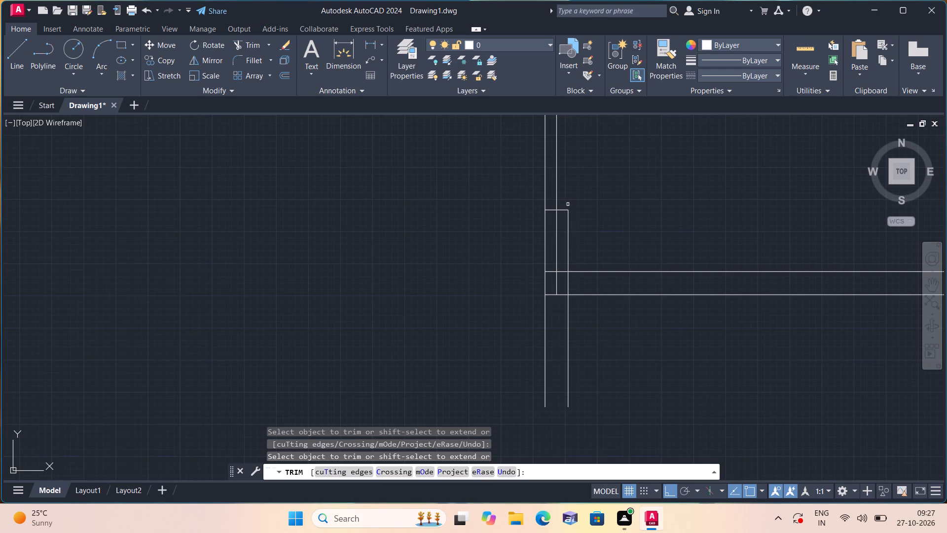
pyautogui.scroll(-1, 580, 210)
pyautogui.moveTo(583, 214); pyautogui.dragTo(602, 244, button='middle')
pyautogui.scroll(-1, 584, 214)
pyautogui.scroll(1, 604, 245)
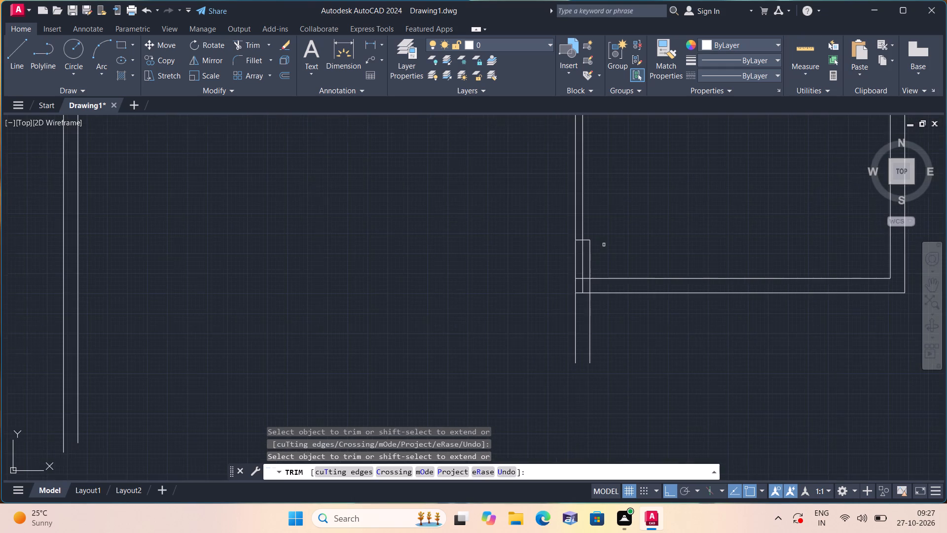
pyautogui.scroll(2, 596, 240)
pyautogui.moveTo(551, 236); pyautogui.dragTo(552, 237)
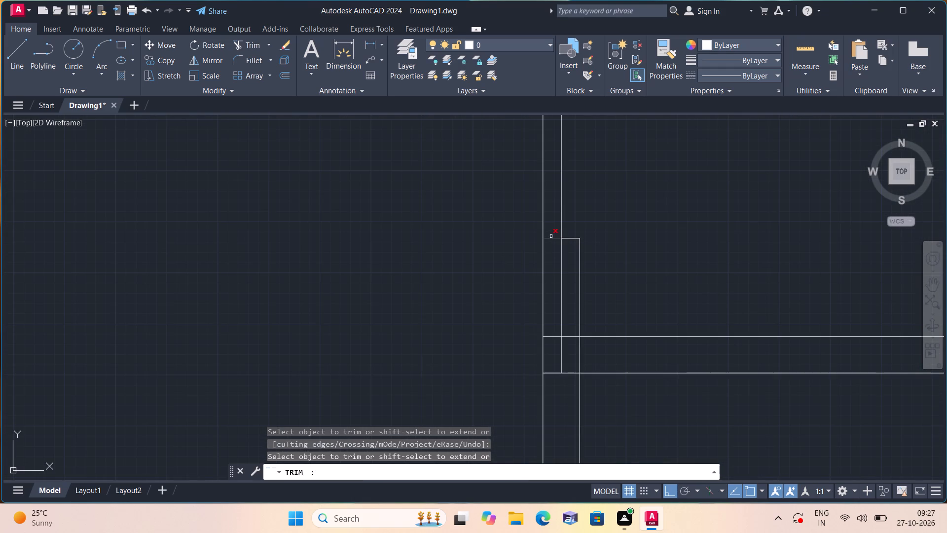
pyautogui.moveTo(552, 237); pyautogui.dragTo(563, 253)
pyautogui.click(560, 252)
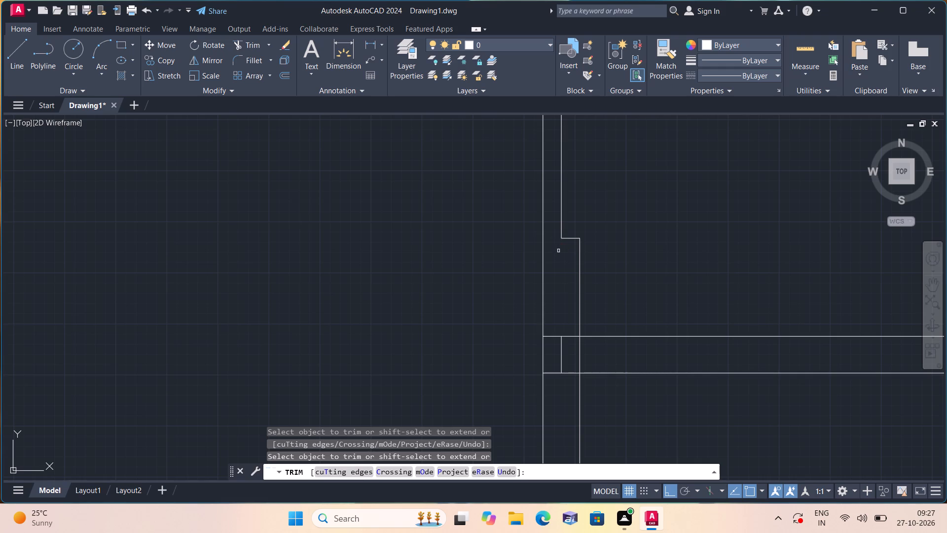
# Trim the bottom wall lines and leftover vertical piece inside the 9" wall at the lowest room's lower-left corner.
pyautogui.moveTo(572, 309); pyautogui.dragTo(572, 364)
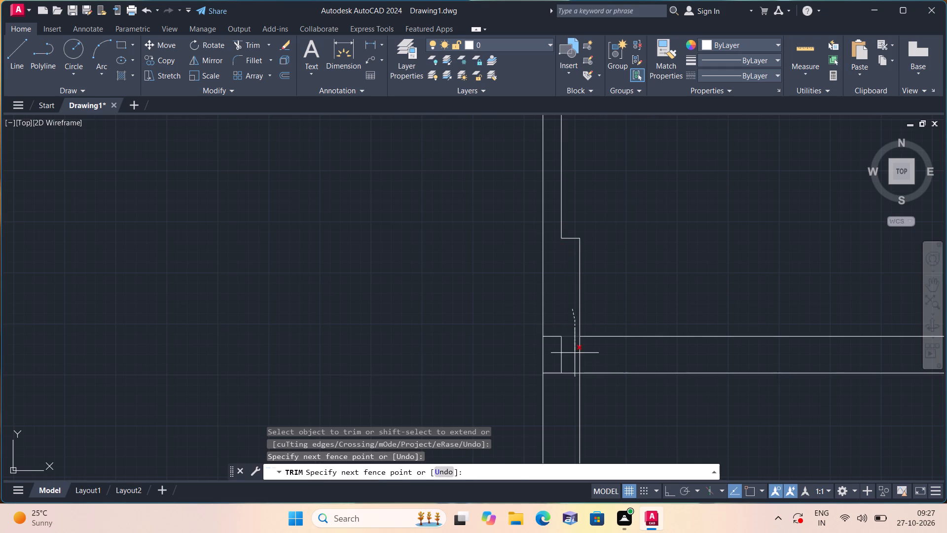
pyautogui.moveTo(572, 364); pyautogui.dragTo(556, 332)
pyautogui.moveTo(556, 332); pyautogui.dragTo(569, 346)
pyautogui.press('space')
pyautogui.scroll(-2, 568, 345)
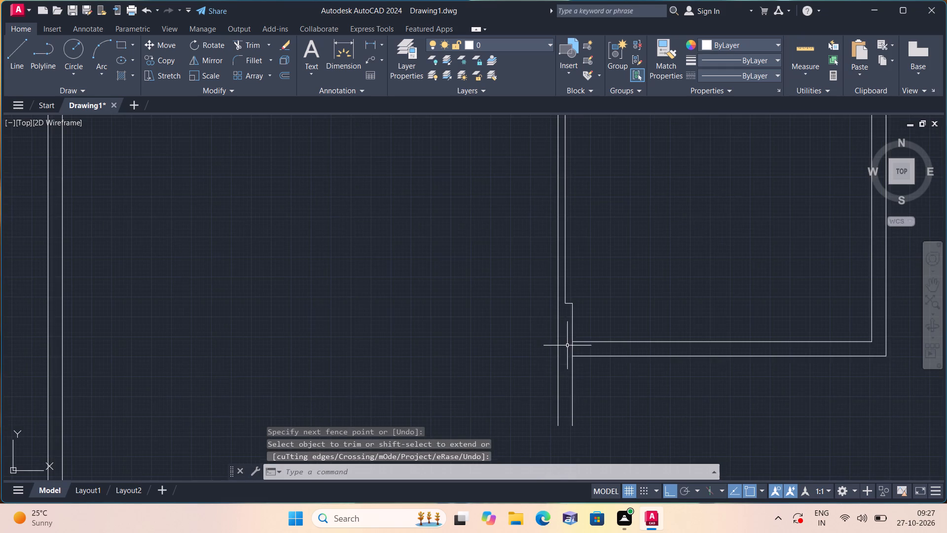
pyautogui.scroll(-1, 580, 389)
pyautogui.moveTo(580, 389); pyautogui.dragTo(577, 337, button='middle')
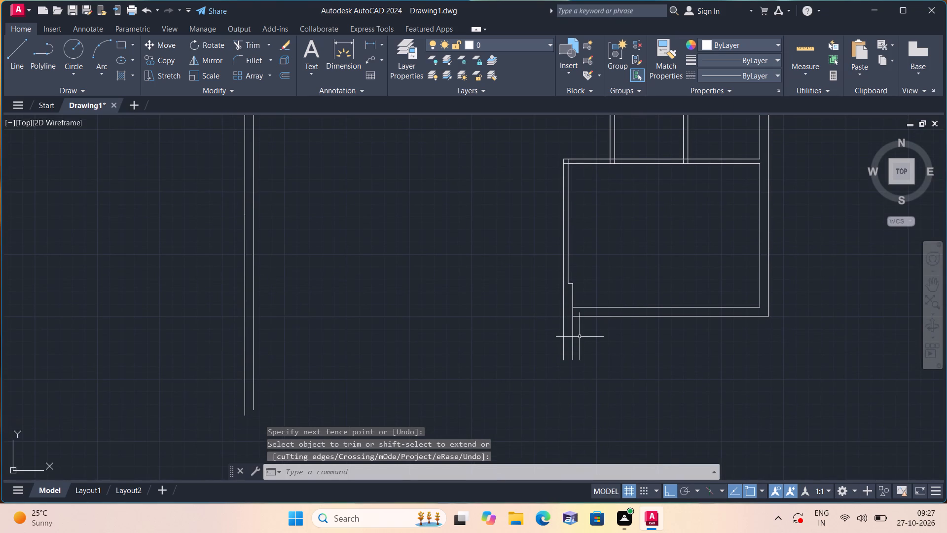
# Draw a line from the lowest room's outer lower-left corner: 2' down, left across the wall, 10' and 4.5" further left, and about 5' up.
pyautogui.press('l')
pyautogui.press('space')
pyautogui.scroll(1, 580, 336)
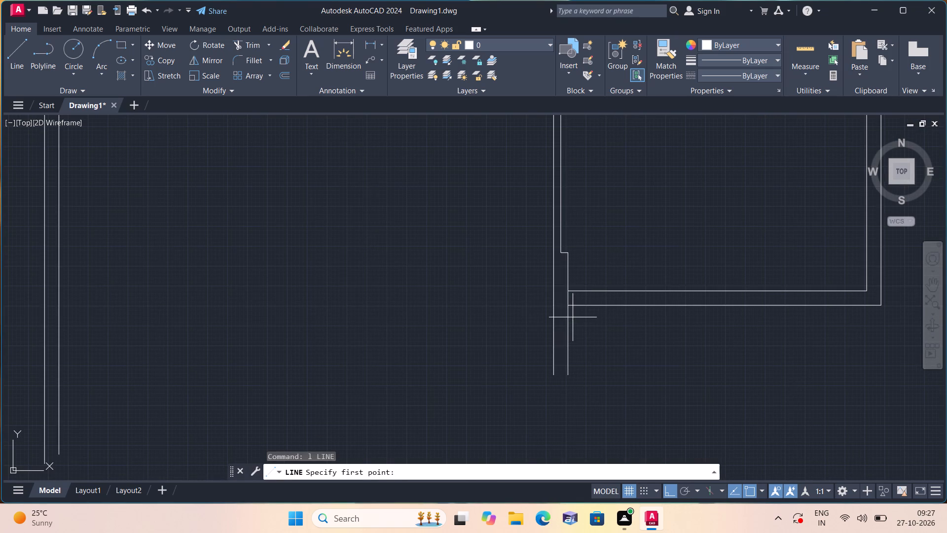
pyautogui.click(571, 305)
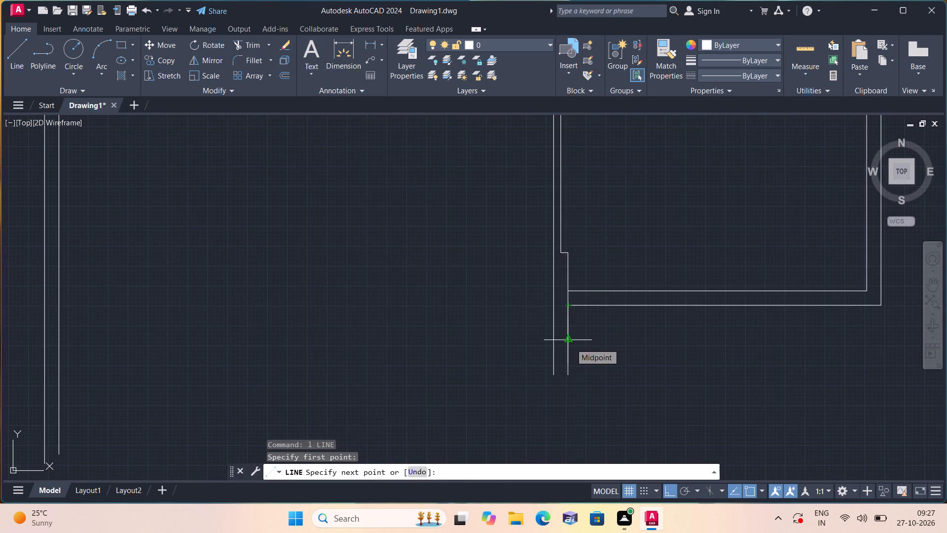
pyautogui.write("2'")
pyautogui.press('space')
pyautogui.click(551, 343)
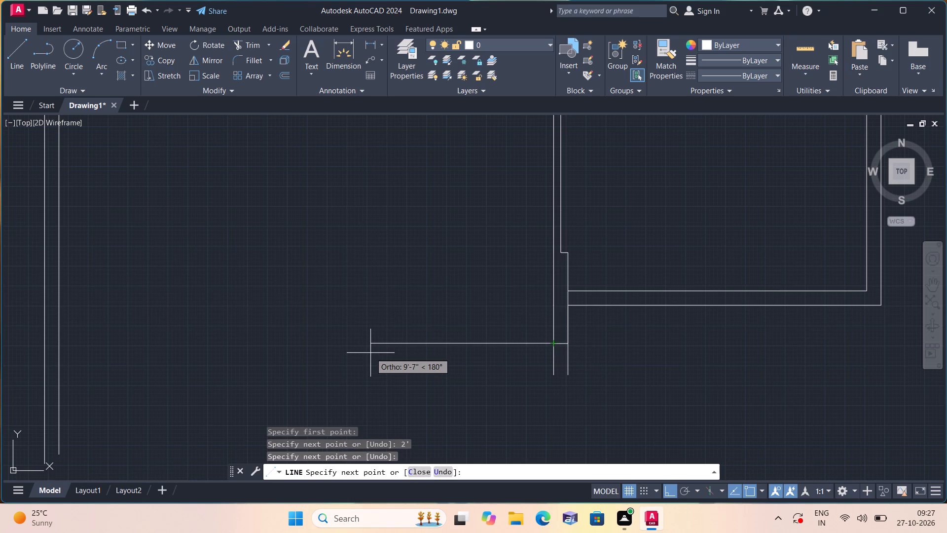
pyautogui.write("10'")
pyautogui.press('space')
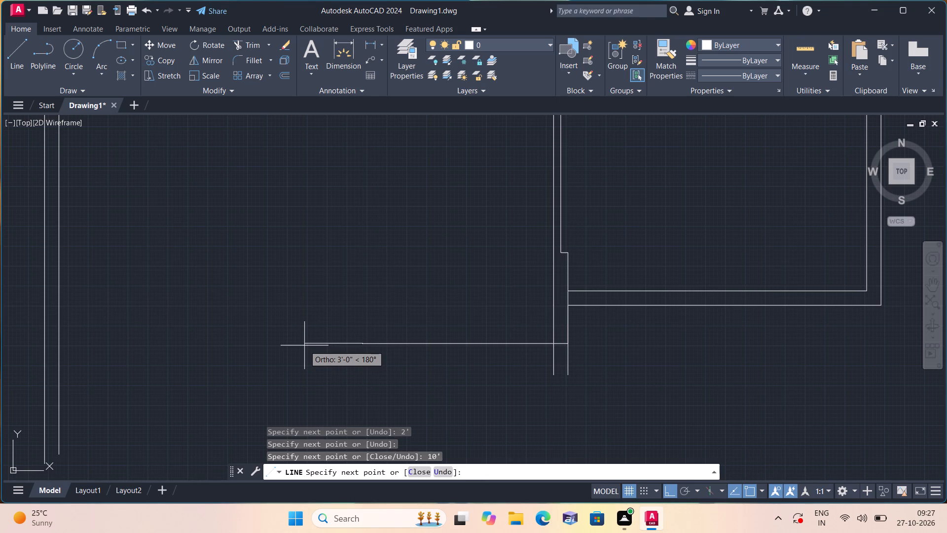
pyautogui.write('4.5"')
pyautogui.press('space')
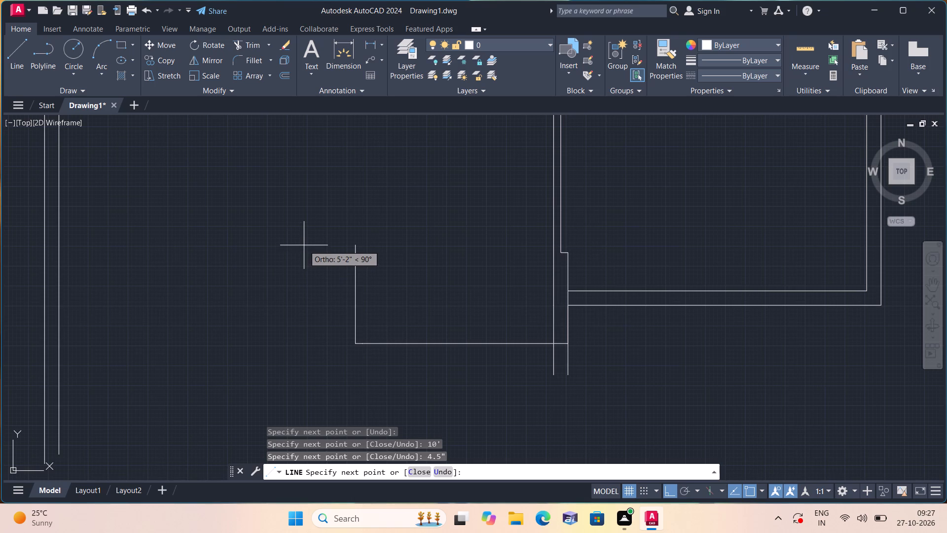
pyautogui.click(316, 238)
pyautogui.press('space')
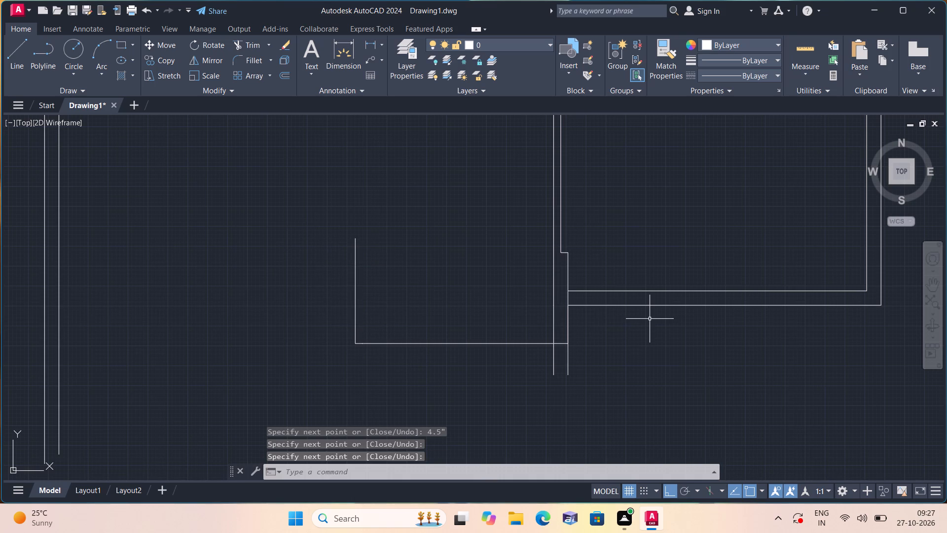
# Offset the new 10' and 4.5" horizontal segments 9" downward.
pyautogui.write('off')
pyautogui.press('space')
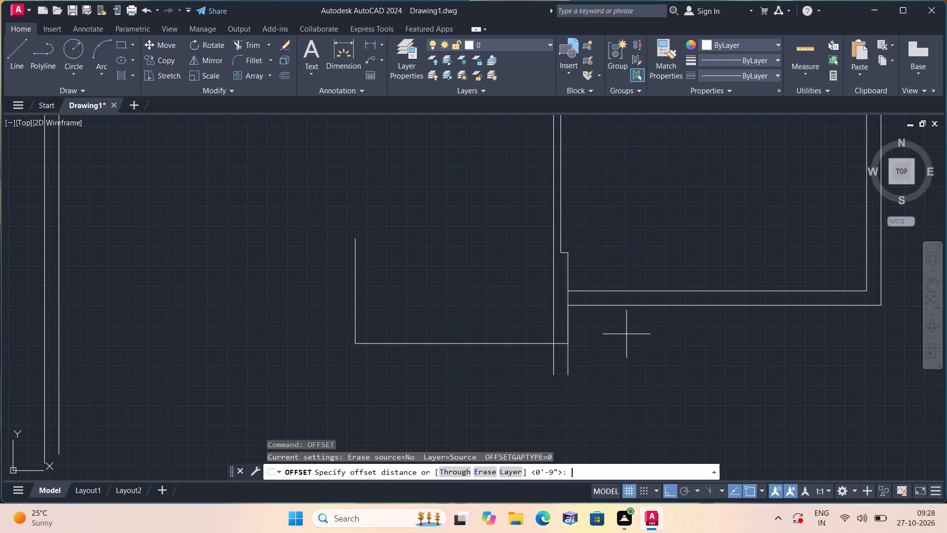
pyautogui.write('9"')
pyautogui.press('space')
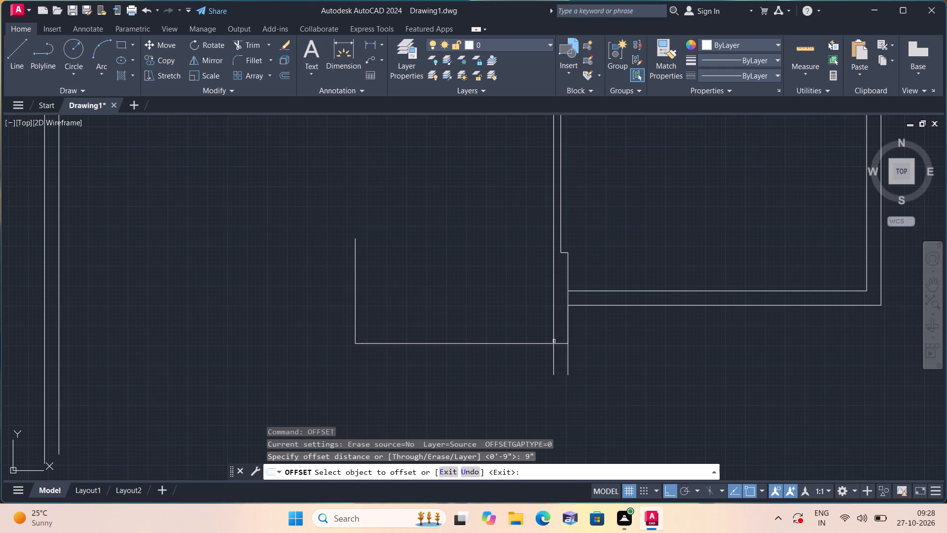
pyautogui.click(531, 345)
pyautogui.click(530, 342)
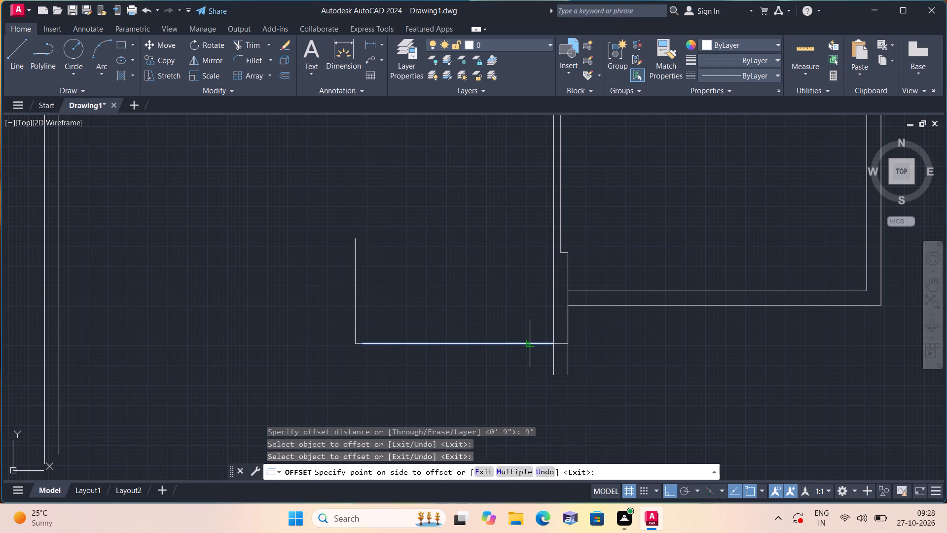
pyautogui.click(522, 363)
pyautogui.scroll(2, 244, 357)
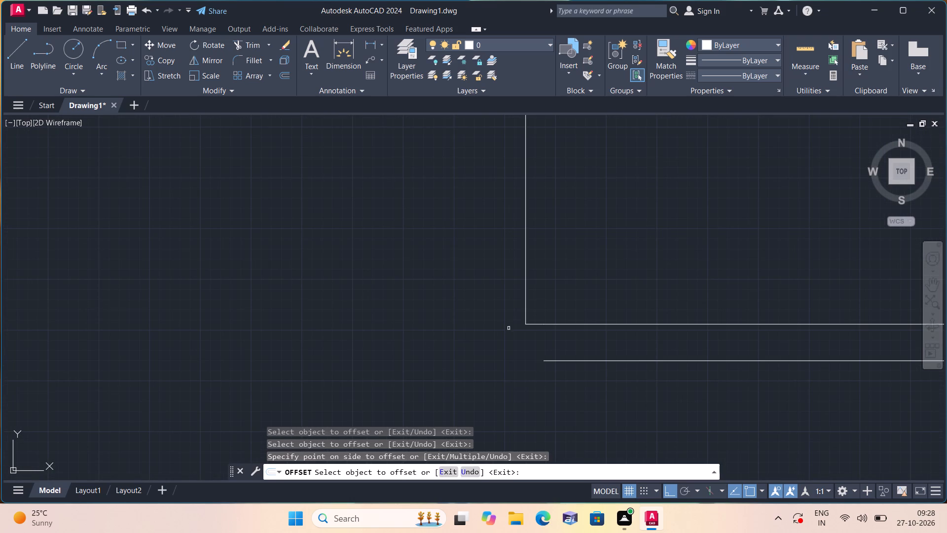
pyautogui.click(531, 325)
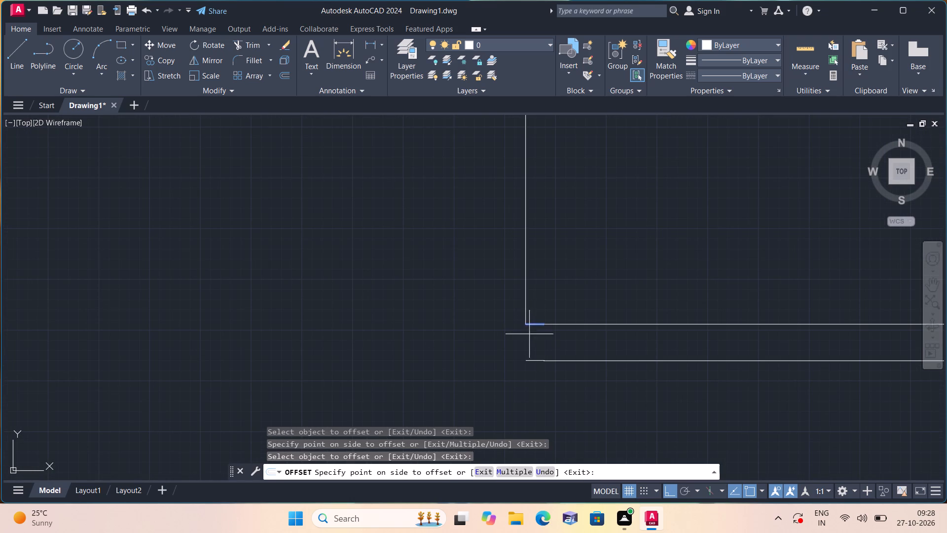
pyautogui.click(525, 356)
pyautogui.press('space')
# Extend the offset bottom line rightward to the right-hand line of the 9" wall.
pyautogui.scroll(-3, 455, 353)
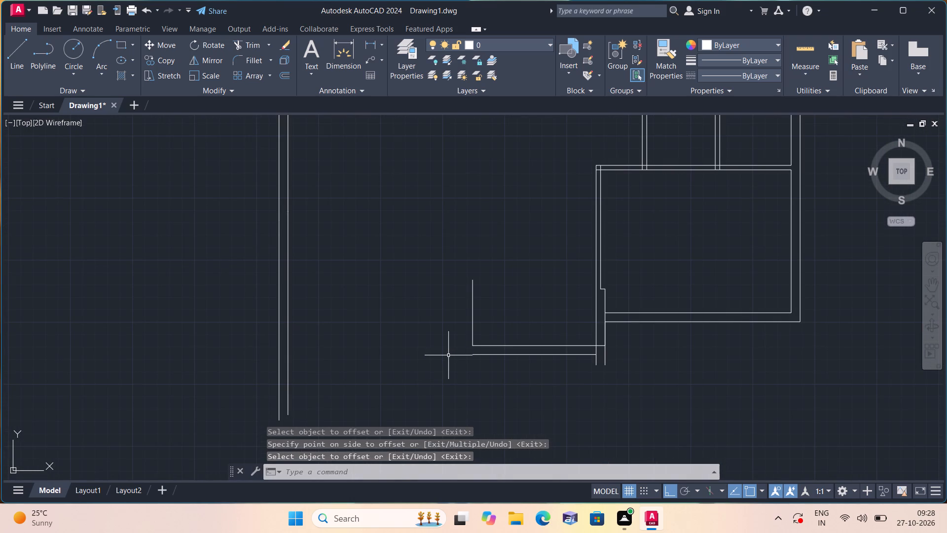
pyautogui.write('exte')
pyautogui.press('space')
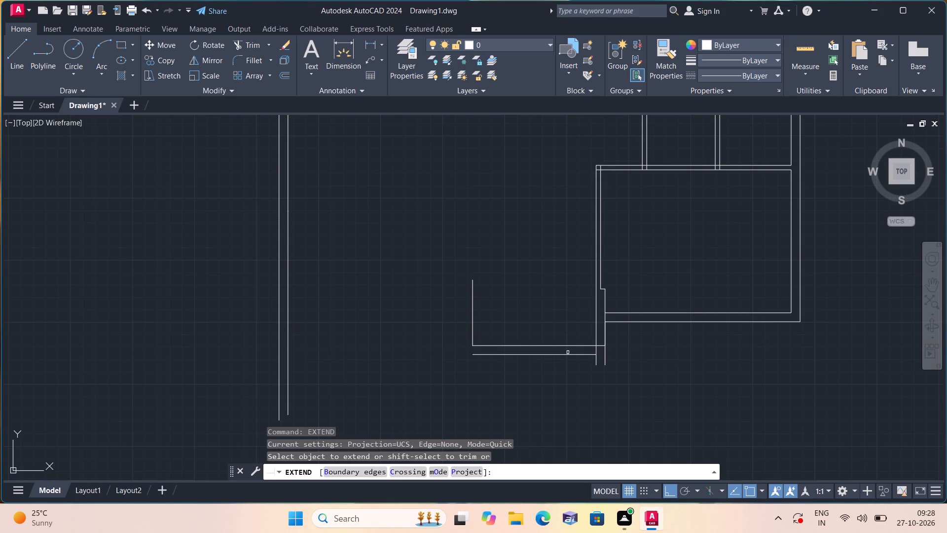
pyautogui.click(581, 355)
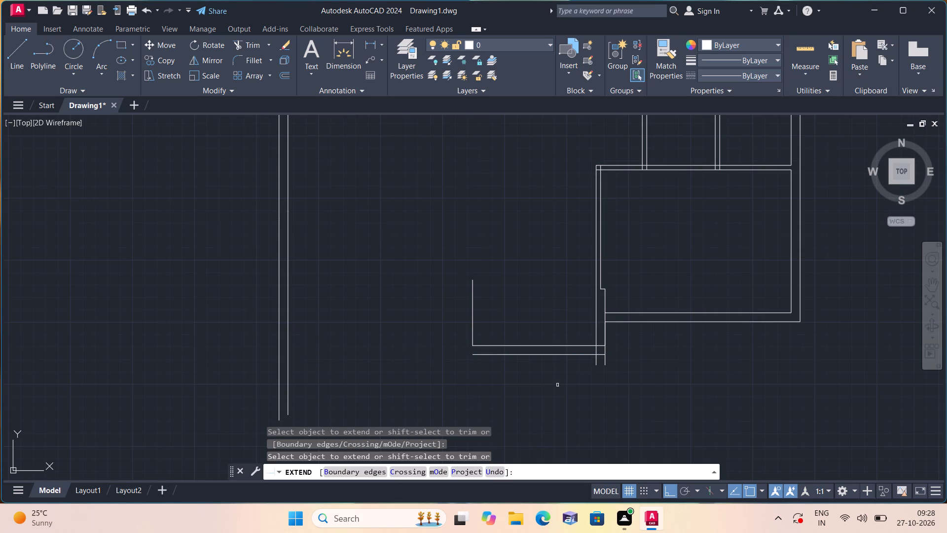
pyautogui.scroll(-1, 490, 393)
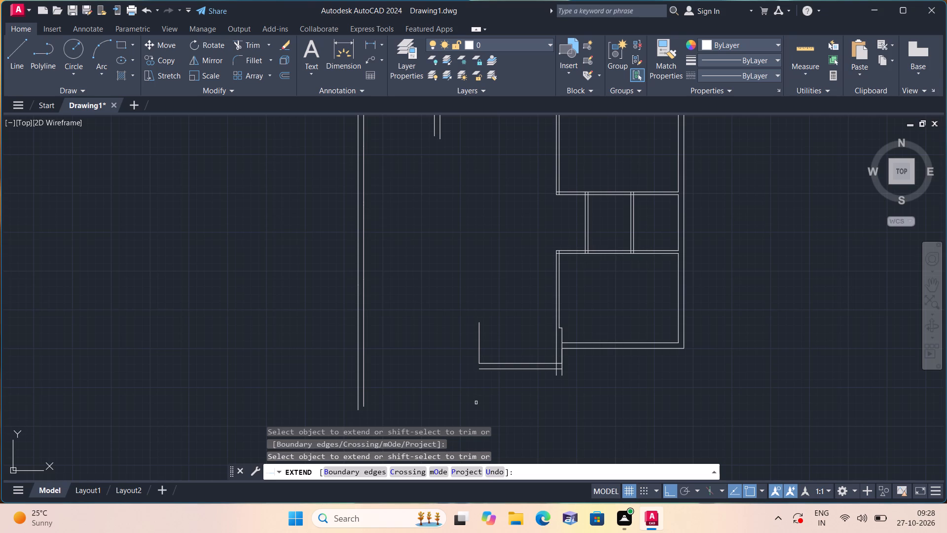
pyautogui.scroll(1, 476, 403)
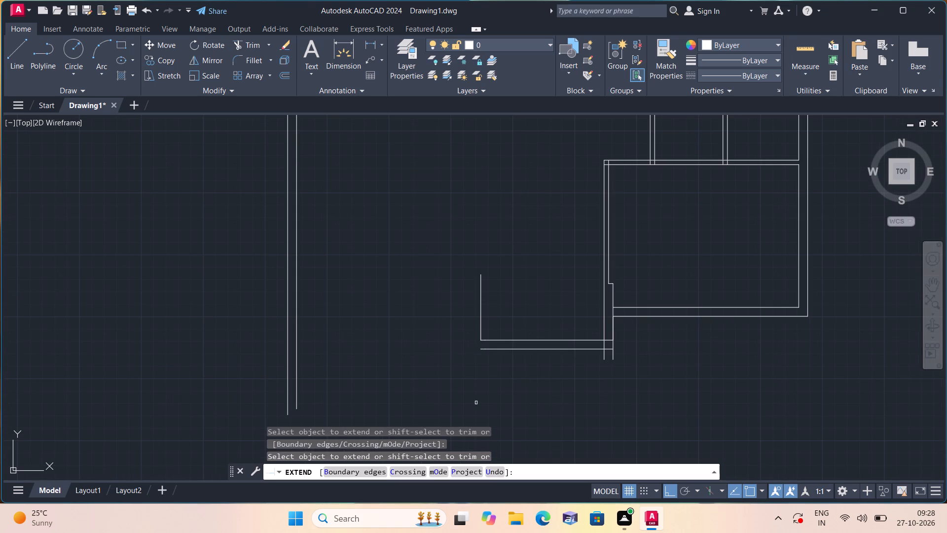
pyautogui.scroll(-1, 476, 403)
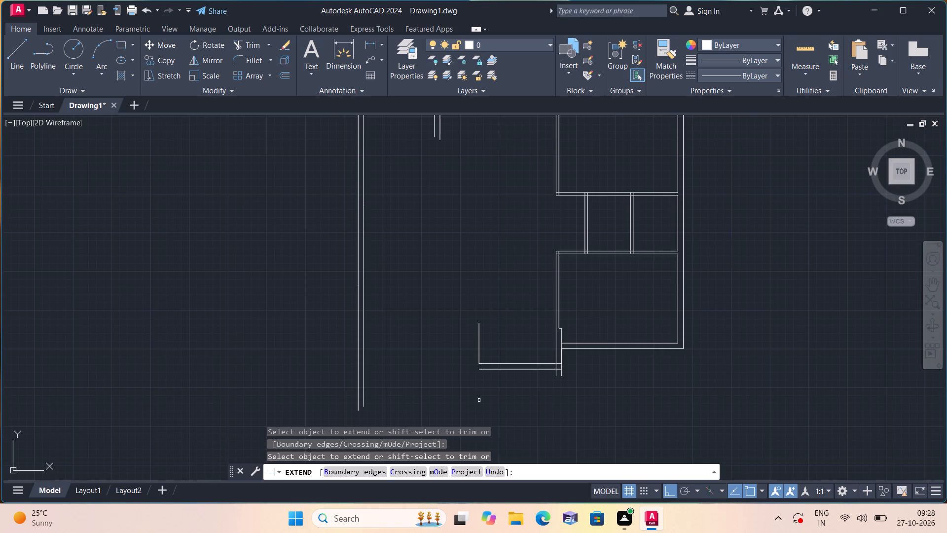
pyautogui.moveTo(468, 396); pyautogui.dragTo(412, 396, button='middle')
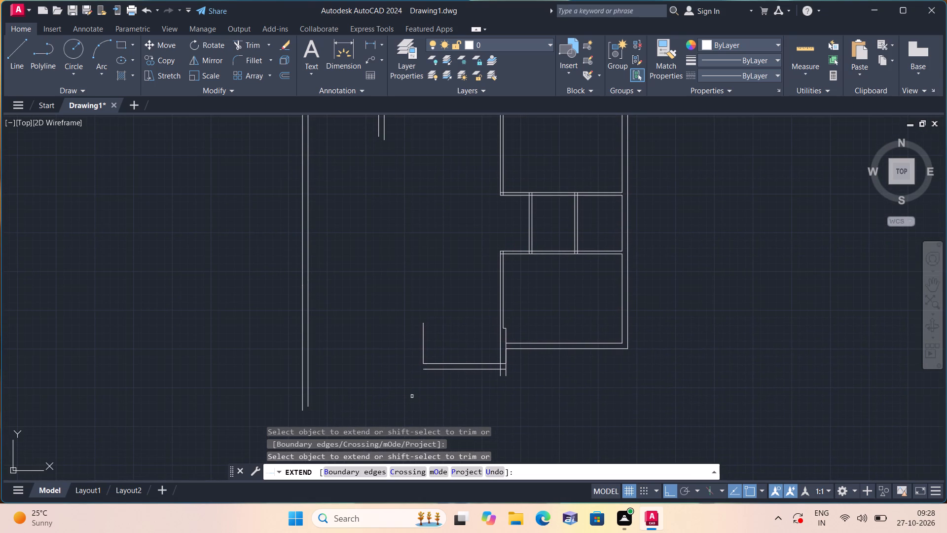
pyautogui.scroll(1, 416, 396)
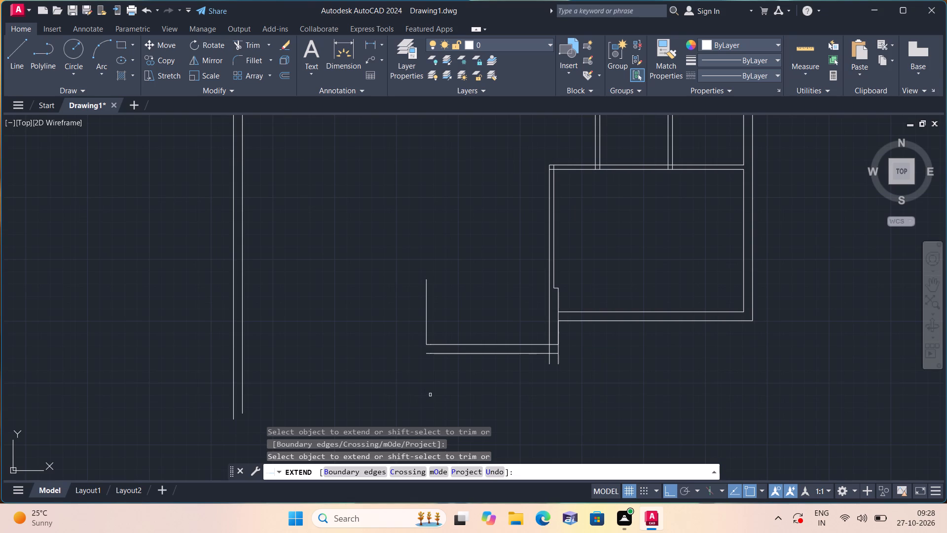
pyautogui.press('space')
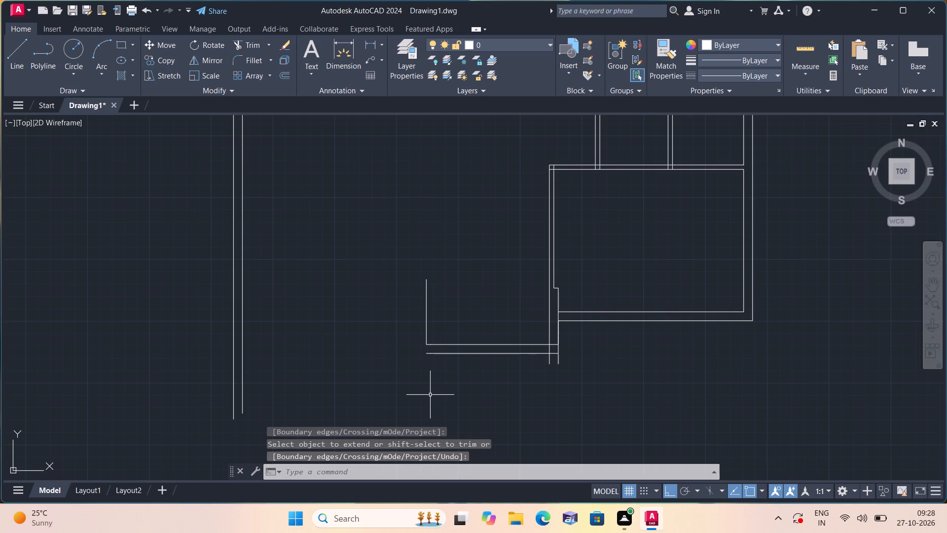
# Trim the wall stubs below the offset line, the horizontal piece inside the 9" wall, and the vertical piece between the room's bottom wall lines.
pyautogui.moveTo(524, 368); pyautogui.dragTo(630, 391, button='middle')
pyautogui.scroll(-1, 524, 368)
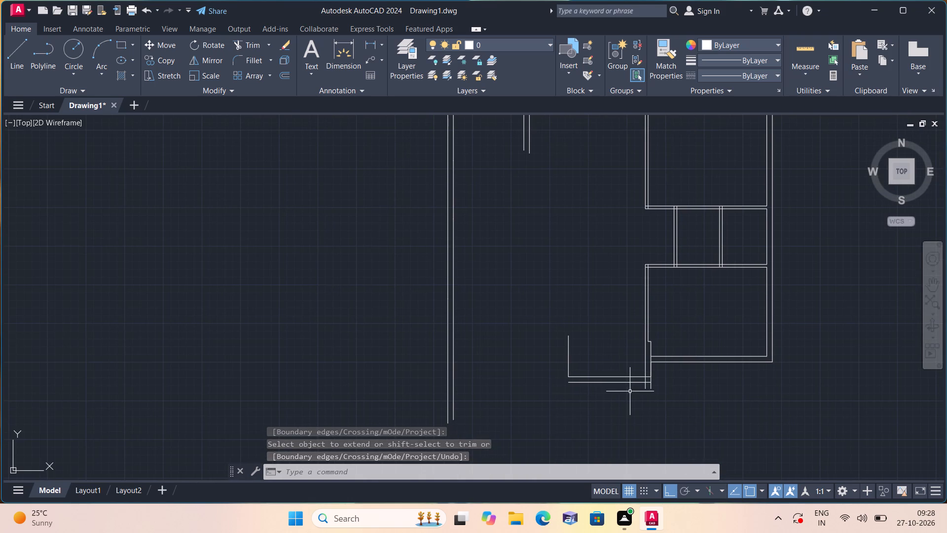
pyautogui.write('trim')
pyautogui.press('space')
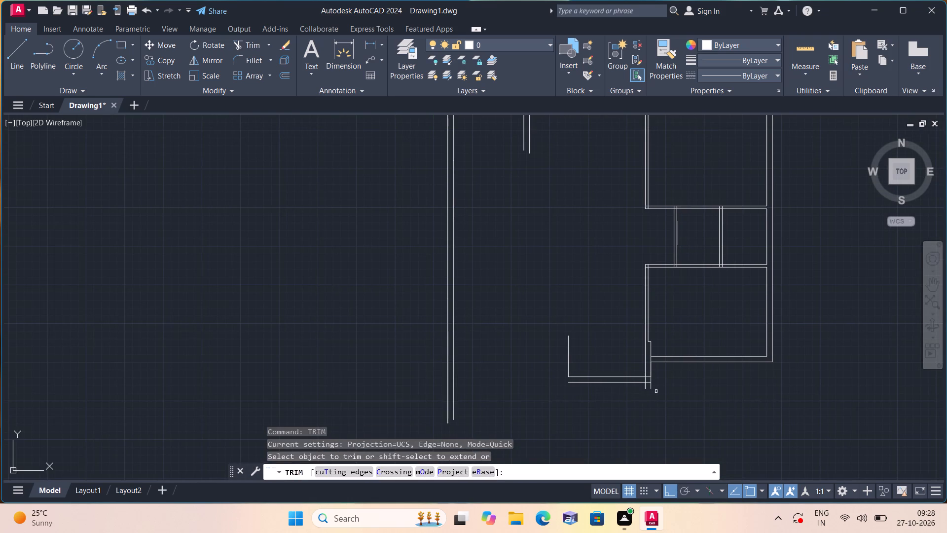
pyautogui.scroll(2, 658, 388)
pyautogui.moveTo(658, 386); pyautogui.dragTo(603, 388)
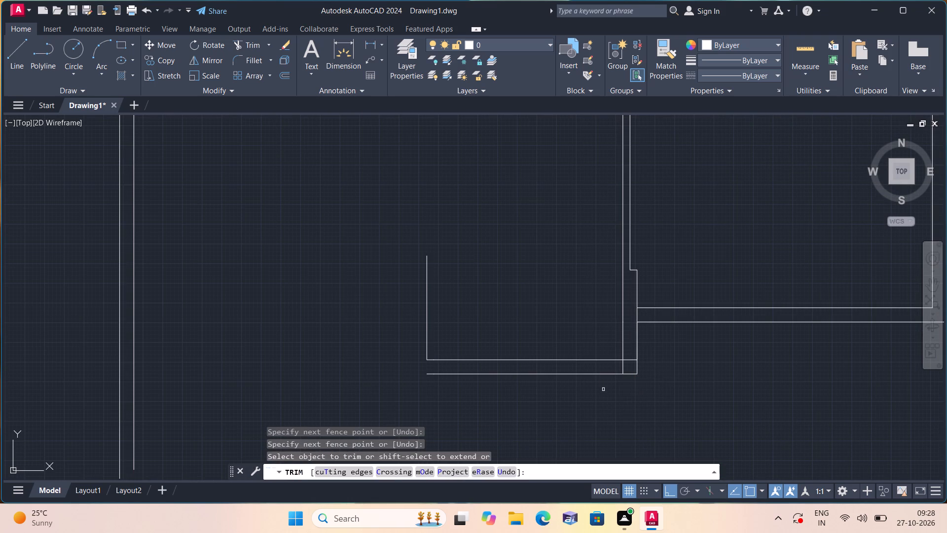
pyautogui.click(629, 359)
pyautogui.scroll(-1, 638, 335)
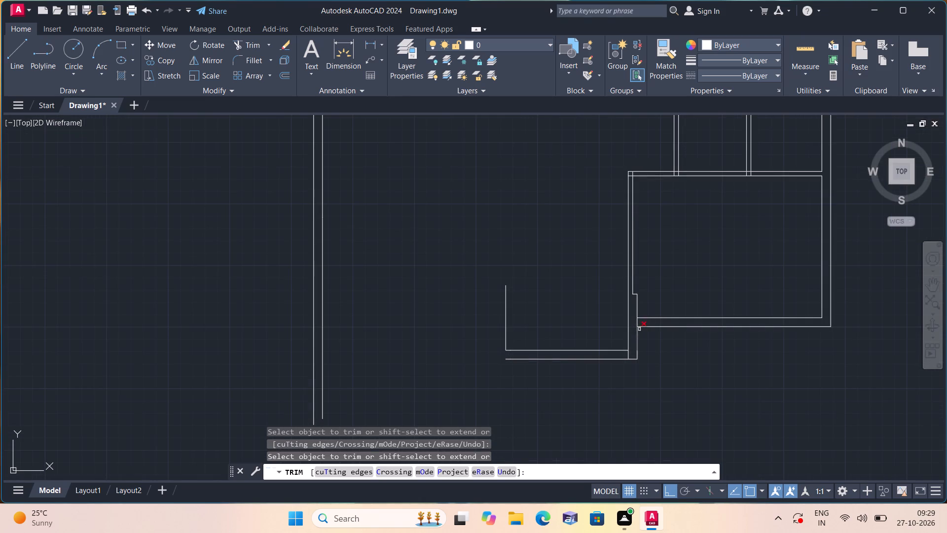
pyautogui.scroll(2, 639, 325)
pyautogui.click(632, 317)
pyautogui.press('space')
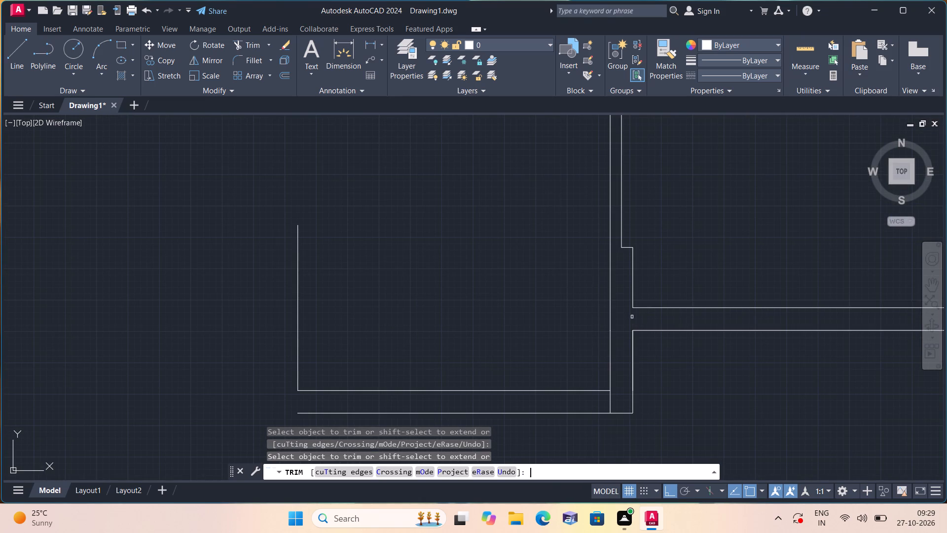
# Draw a horizontal line from the lowest room's inner lower-left corner to the inner line of the long left wall.
pyautogui.scroll(-3, 632, 317)
pyautogui.moveTo(469, 389); pyautogui.dragTo(532, 385, button='middle')
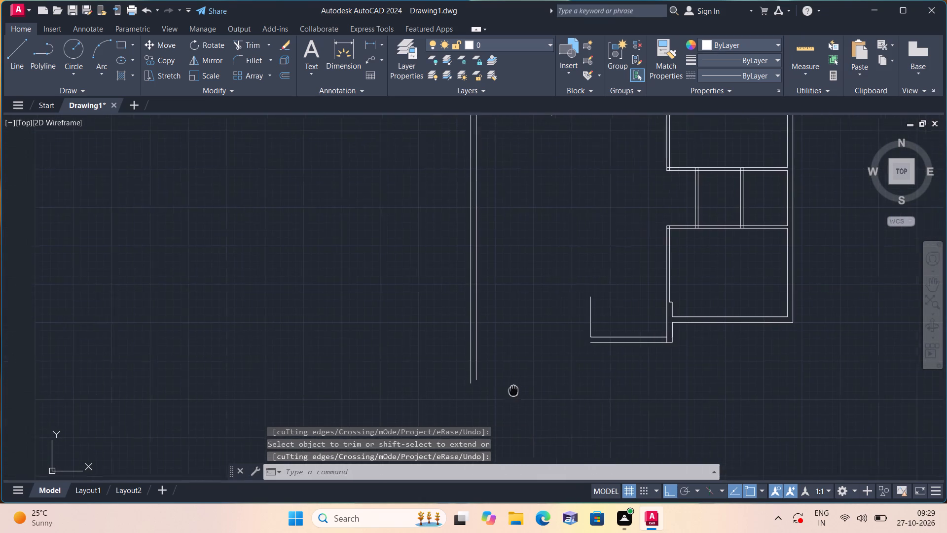
pyautogui.moveTo(532, 385); pyautogui.dragTo(570, 375, button='middle')
pyautogui.scroll(-1, 569, 375)
pyautogui.press('l')
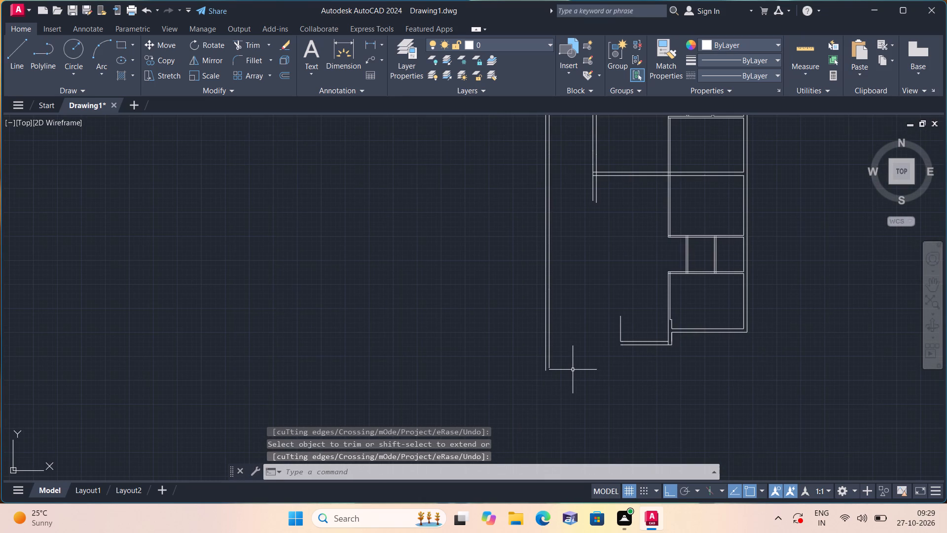
pyautogui.press('space')
pyautogui.scroll(3, 683, 331)
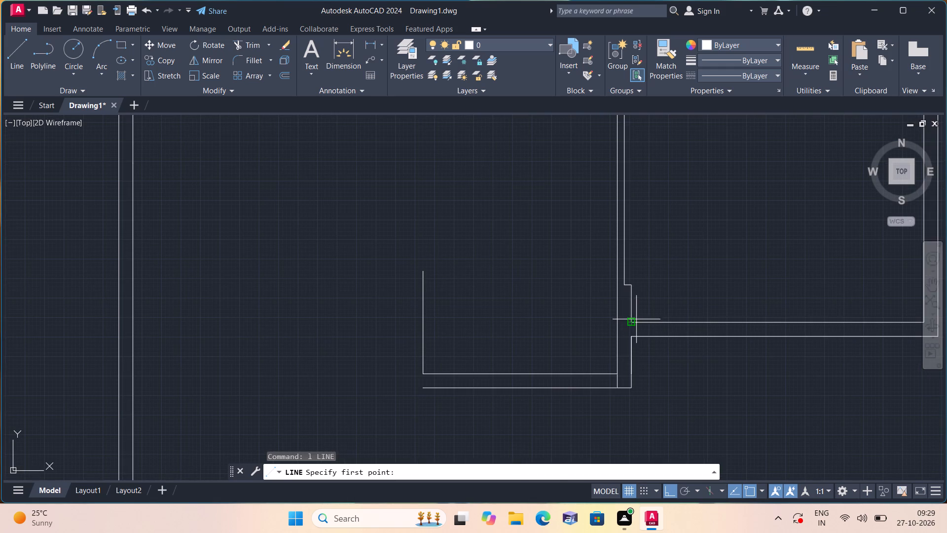
pyautogui.click(631, 324)
pyautogui.scroll(-1, 597, 334)
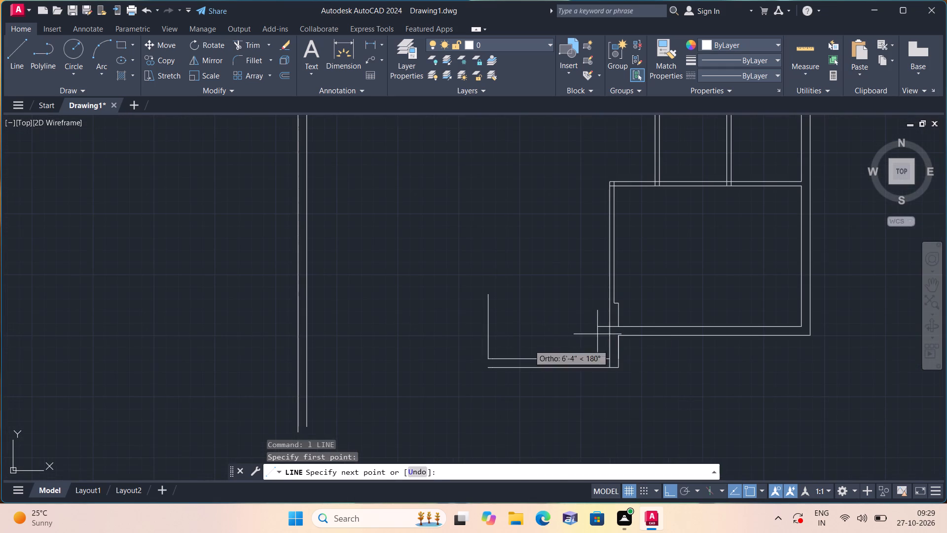
pyautogui.click(307, 327)
pyautogui.press('space')
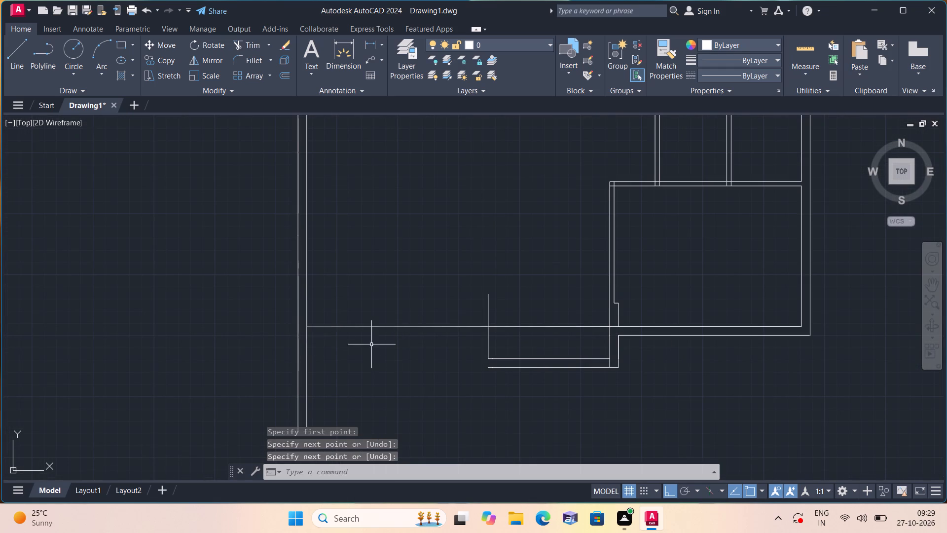
# Draw a horizontal line from the left end of the lowest room's outer bottom line to the outer line of the long left wall.
pyautogui.press('space')
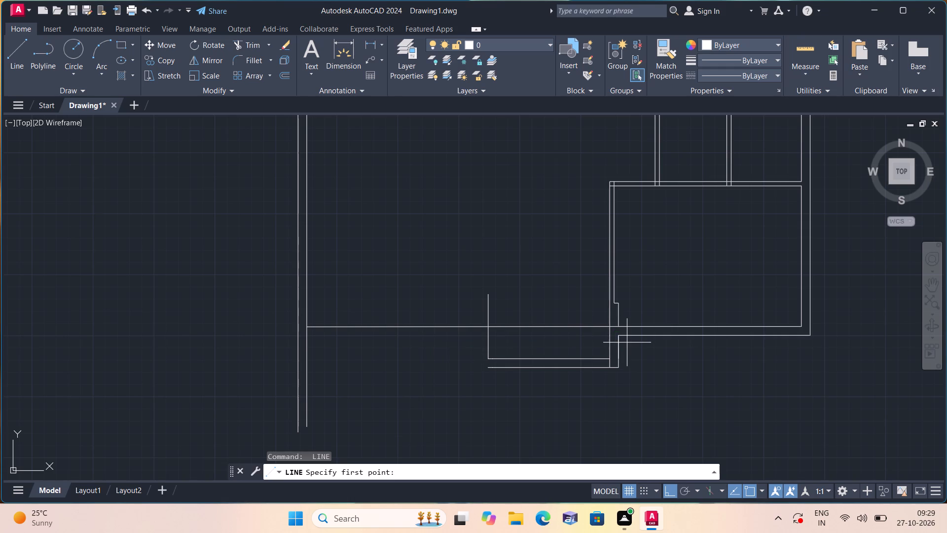
pyautogui.scroll(1, 627, 343)
pyautogui.click(612, 331)
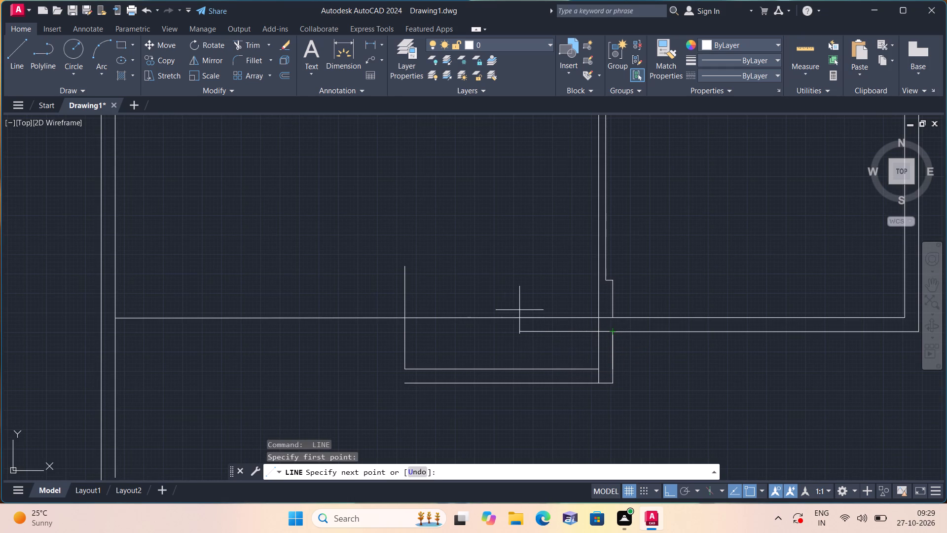
pyautogui.moveTo(300, 339); pyautogui.dragTo(452, 329, button='middle')
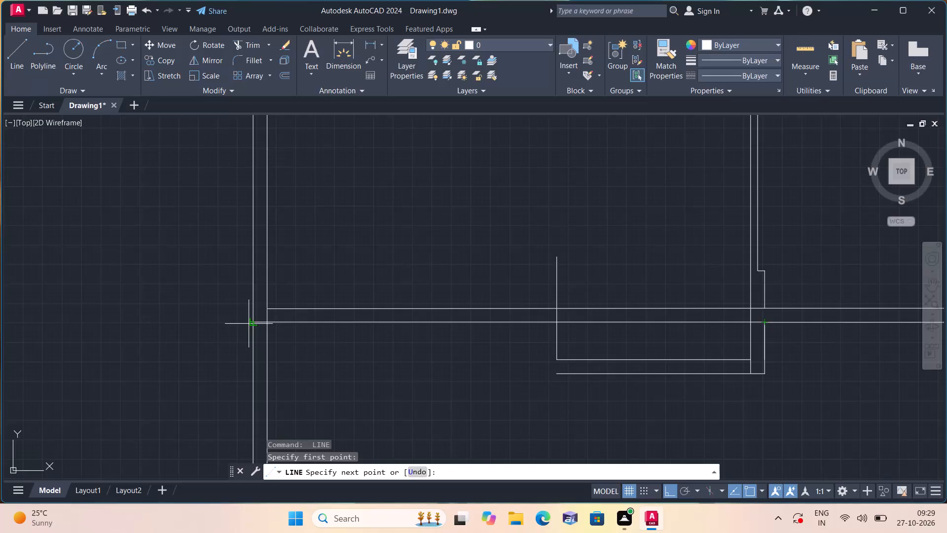
pyautogui.click(252, 324)
pyautogui.press('space')
# Trim the long left wall's two lines below the new bottom wall, including the inner line's piece between the bottom wall lines.
pyautogui.scroll(-1, 320, 341)
pyautogui.press('t')
pyautogui.press('r')
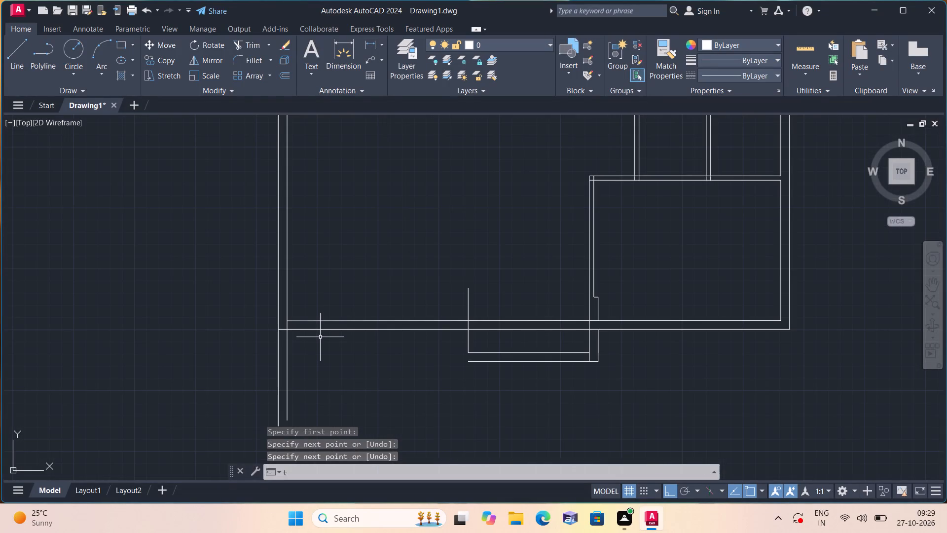
pyautogui.write('im')
pyautogui.press('space')
pyautogui.moveTo(322, 356); pyautogui.dragTo(245, 358)
pyautogui.scroll(3, 291, 317)
pyautogui.click(279, 335)
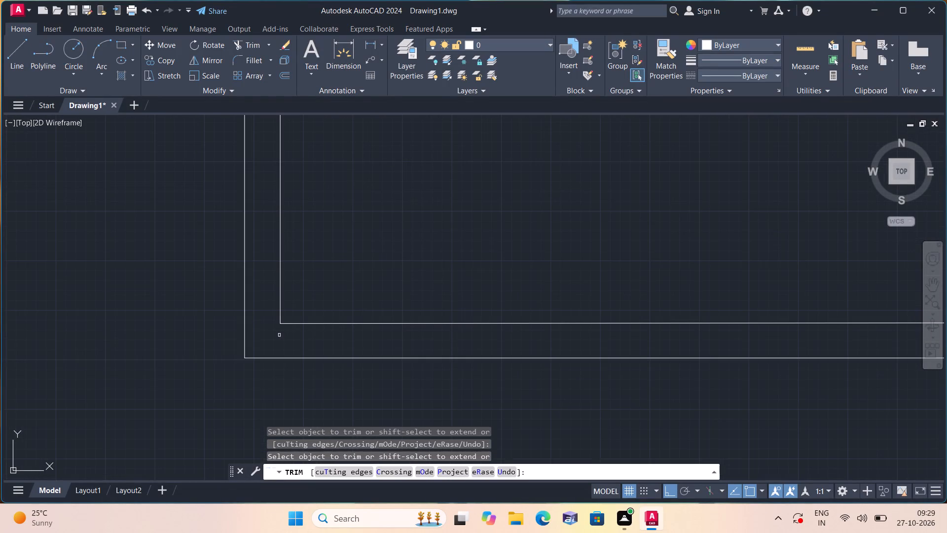
pyautogui.scroll(-3, 279, 335)
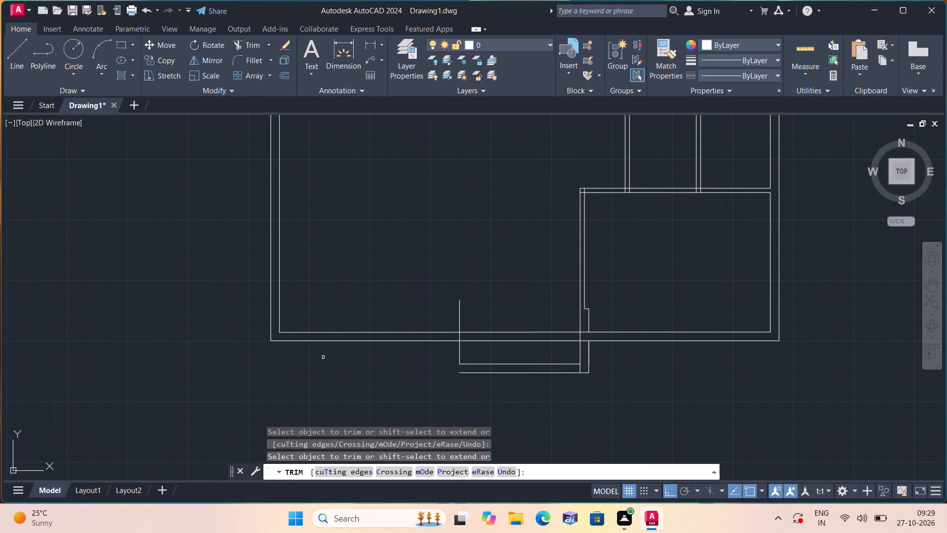
pyautogui.scroll(1, 486, 325)
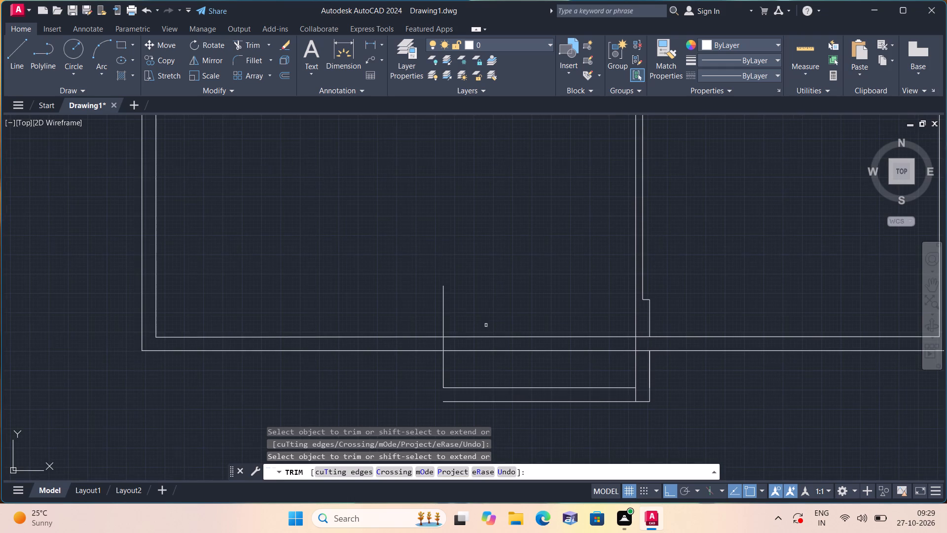
pyautogui.moveTo(477, 313); pyautogui.dragTo(494, 261, button='middle')
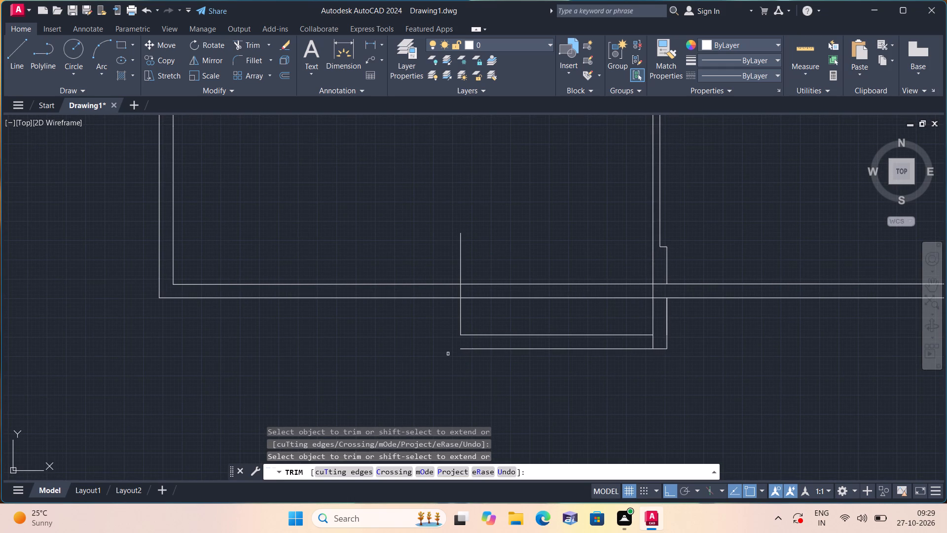
pyautogui.press('space')
# Offset the lower projection's left vertical line 4.5" to the left.
pyautogui.write('off')
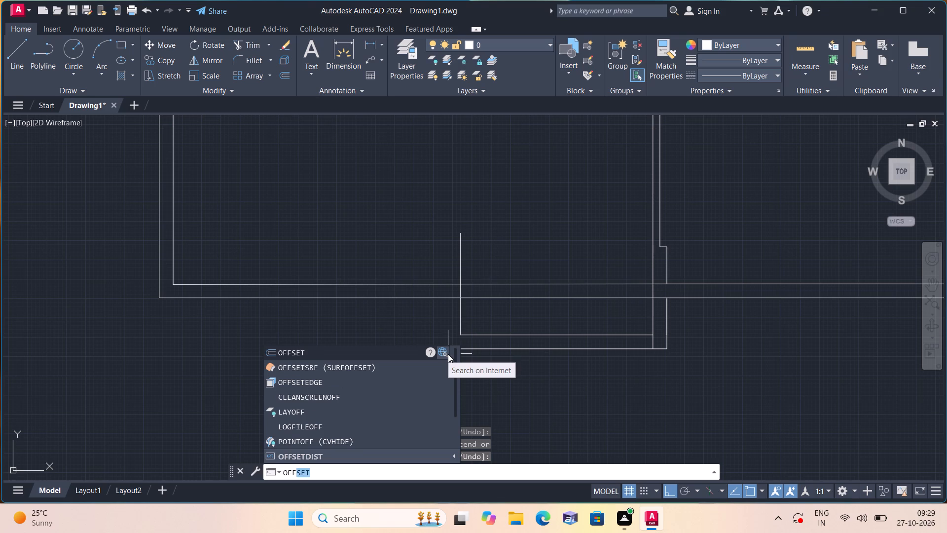
pyautogui.press('space')
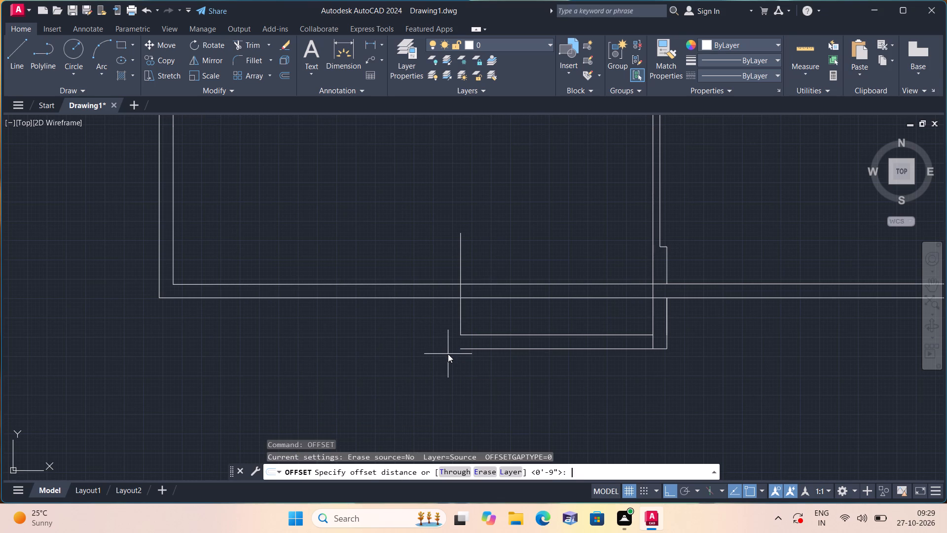
pyautogui.write('4.5')
pyautogui.write('"')
pyautogui.press('space')
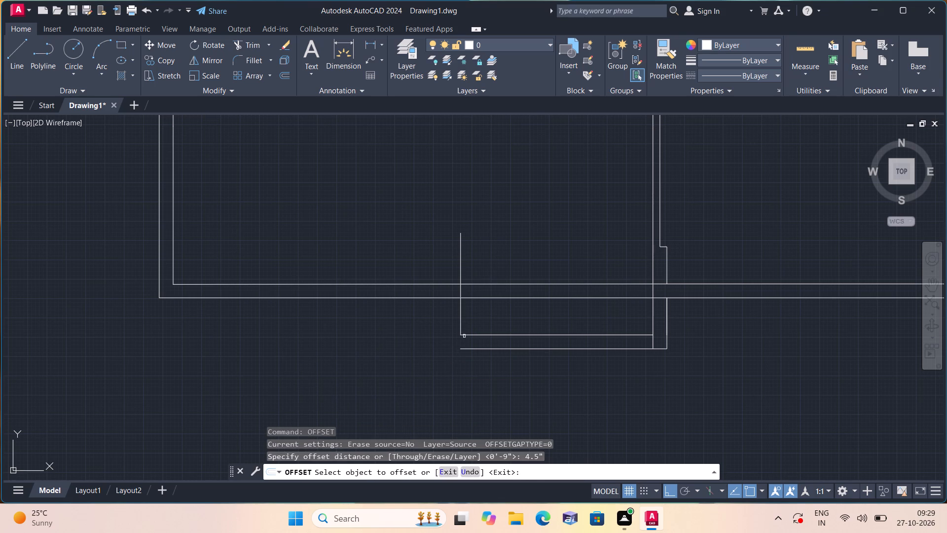
pyautogui.click(460, 303)
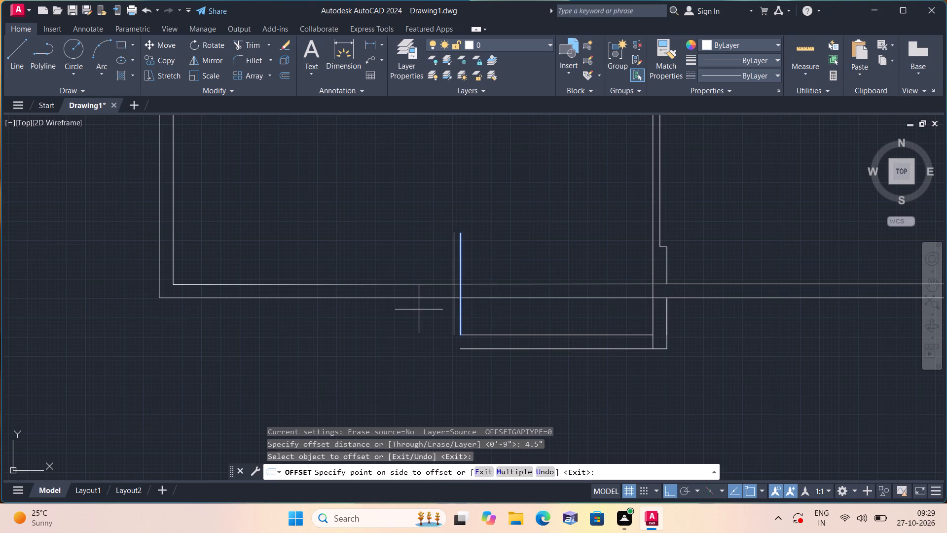
pyautogui.click(419, 309)
pyautogui.press('space')
# Offset the lower projection's original left vertical line 9" to the left.
pyautogui.press('space')
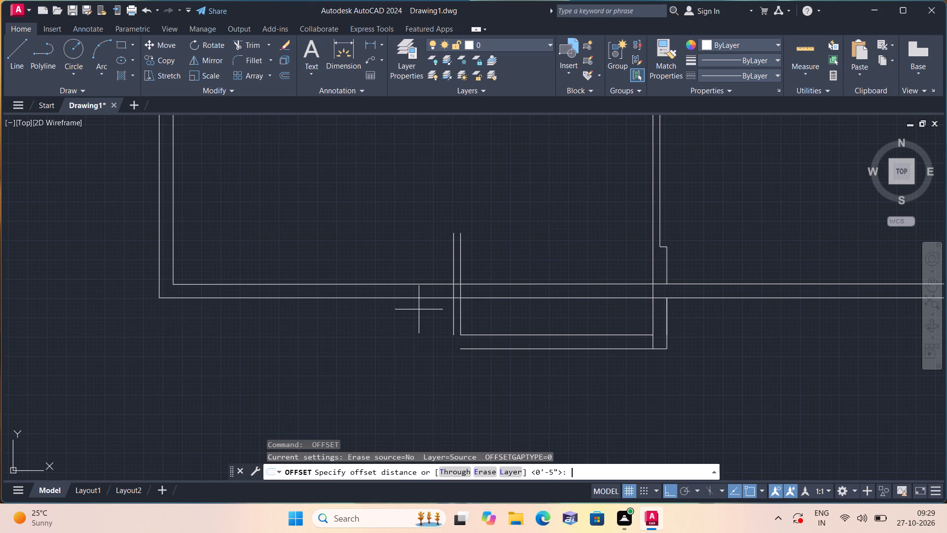
pyautogui.write('9"')
pyautogui.press('space')
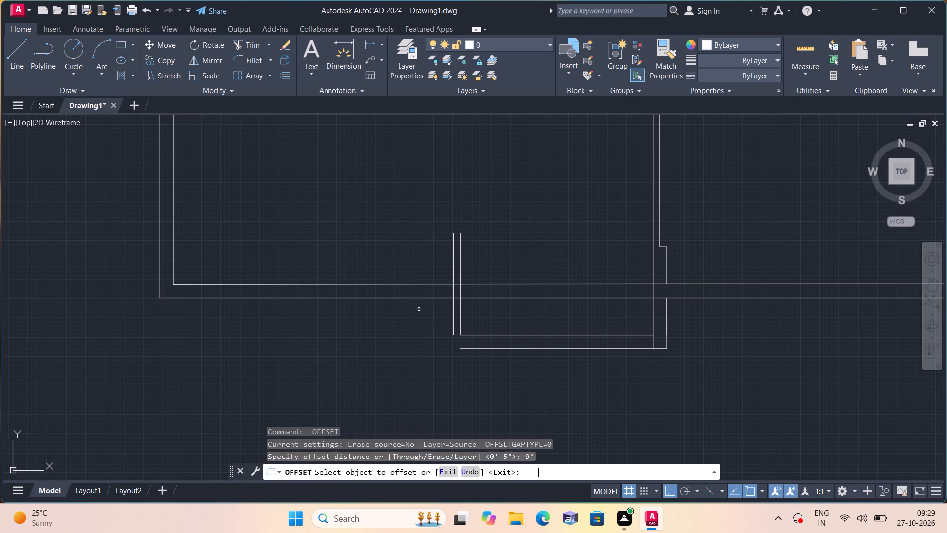
pyautogui.scroll(2, 454, 307)
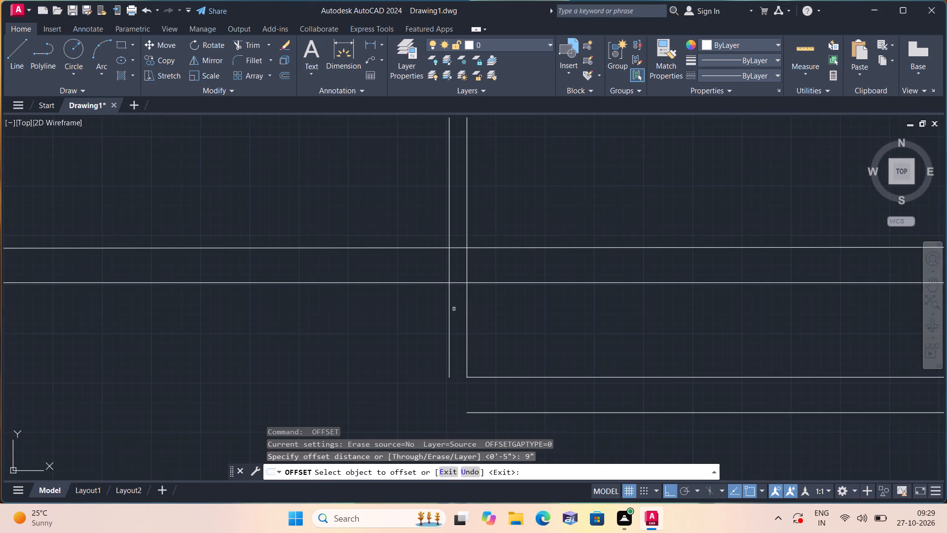
pyautogui.click(468, 313)
pyautogui.click(333, 303)
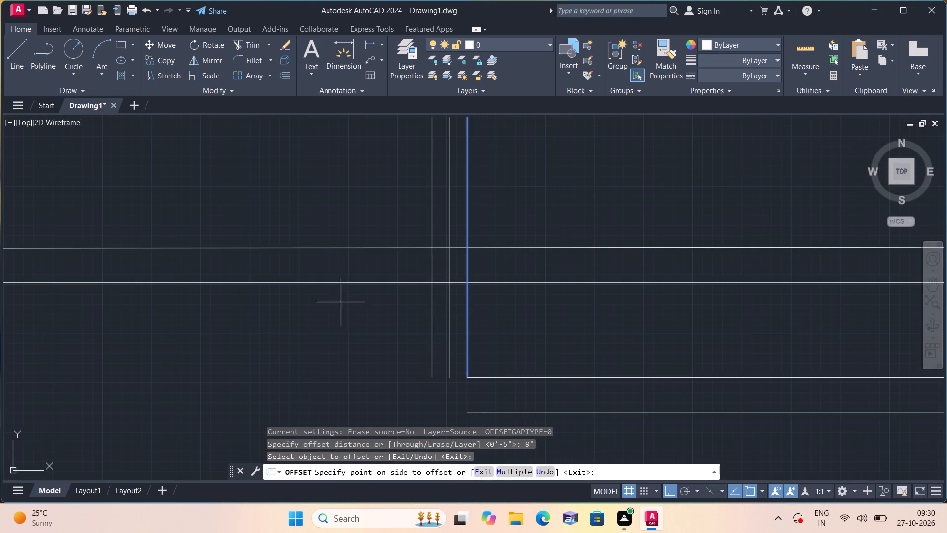
pyautogui.scroll(-2, 333, 303)
pyautogui.press('space')
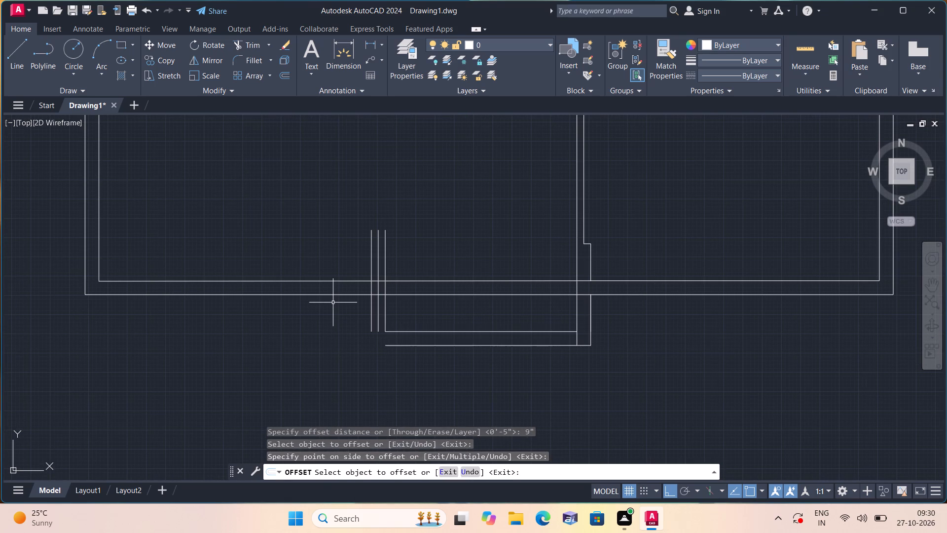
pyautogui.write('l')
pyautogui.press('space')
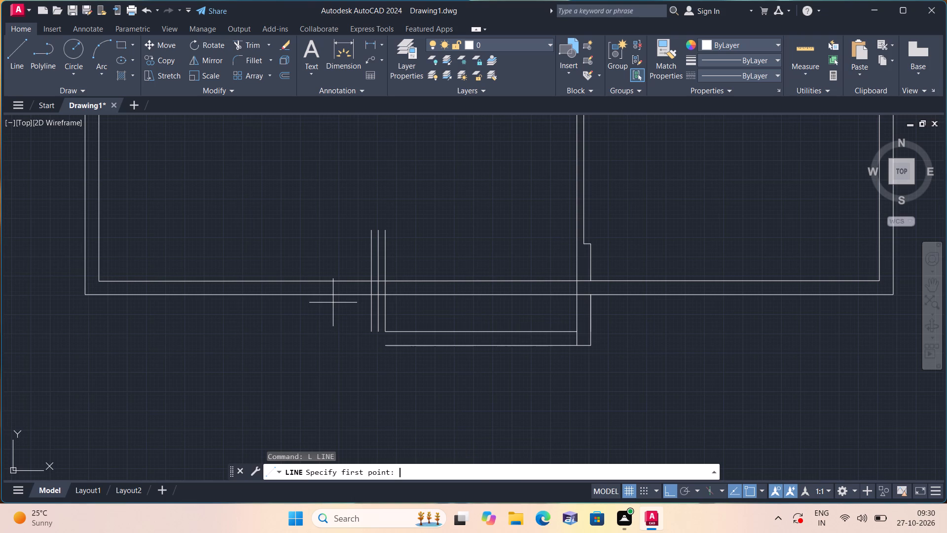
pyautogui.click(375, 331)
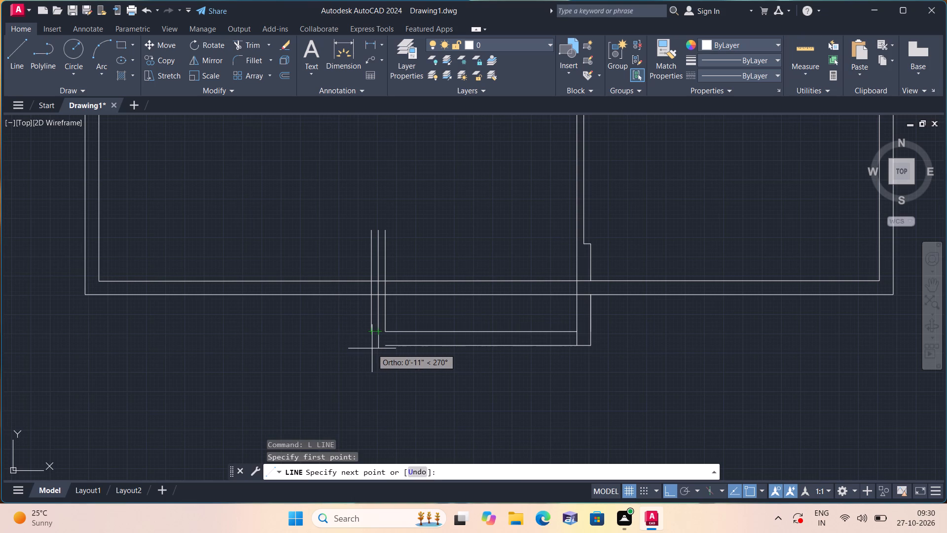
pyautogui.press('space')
# Draw lines from the 9" offset line's lower end down and across to the projection's outer bottom line, closing the lower-left corner.
pyautogui.scroll(2, 371, 347)
pyautogui.press('space')
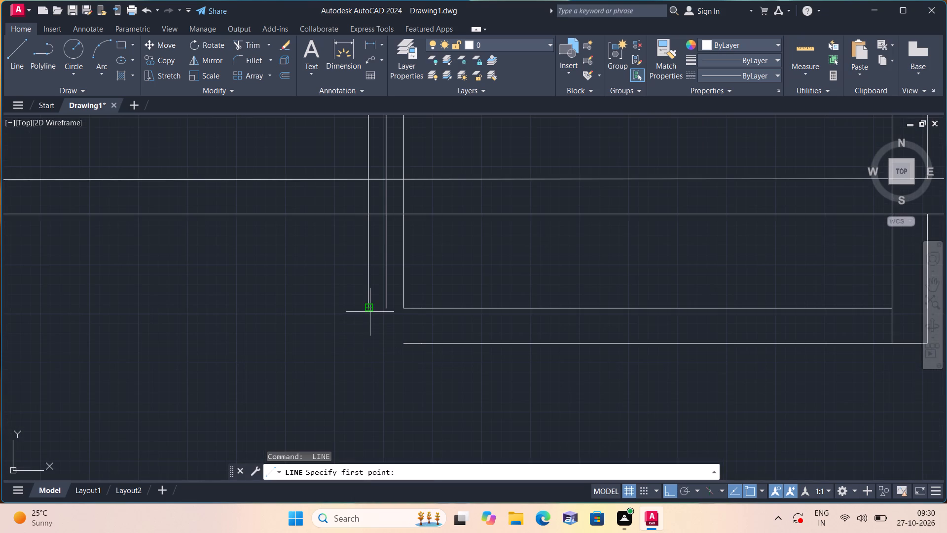
pyautogui.click(370, 312)
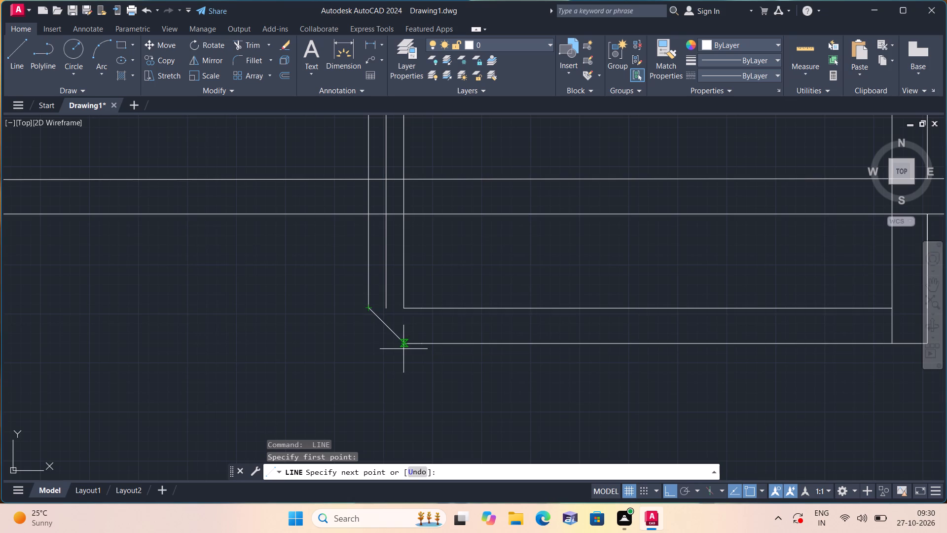
pyautogui.click(363, 342)
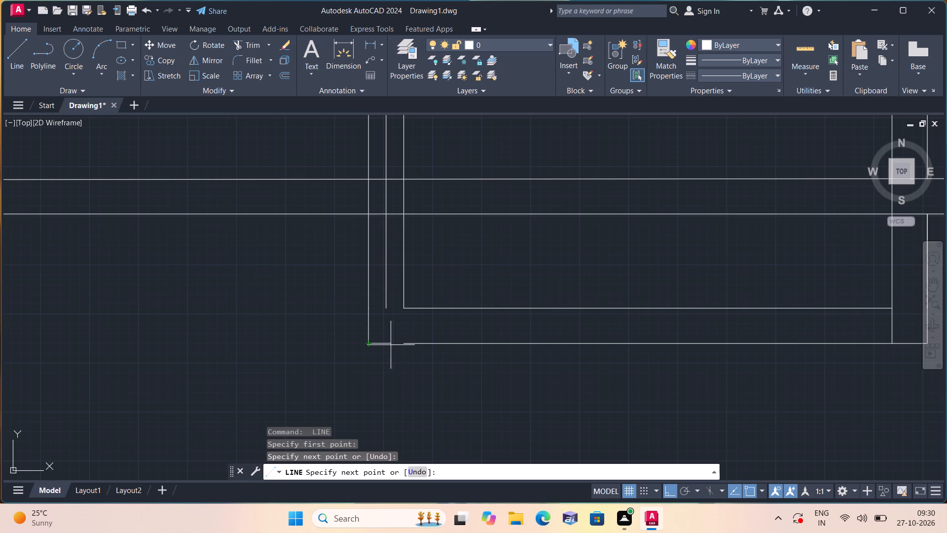
pyautogui.click(399, 346)
pyautogui.press('space')
pyautogui.scroll(-1, 400, 345)
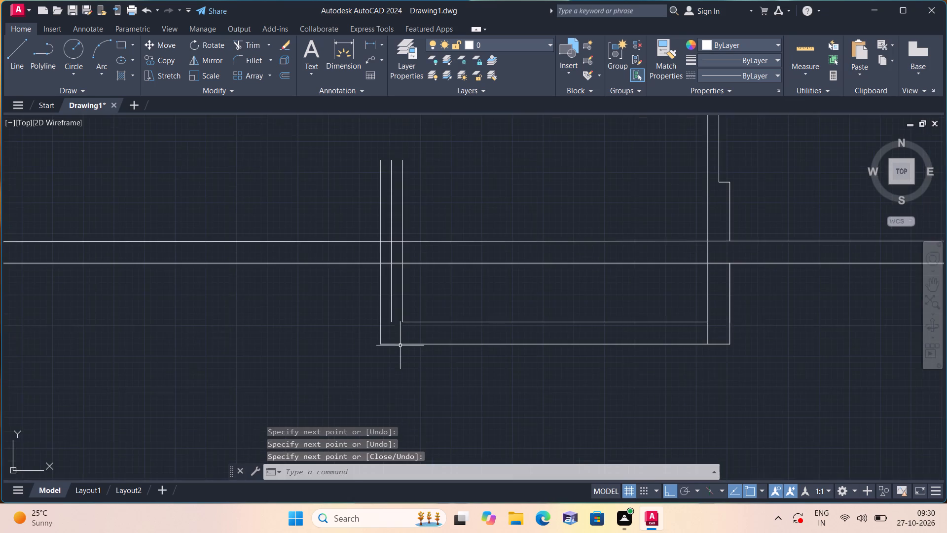
# Trim the projection's middle vertical line below the inner line of the long bottom wall.
pyautogui.moveTo(402, 340); pyautogui.dragTo(485, 394, button='middle')
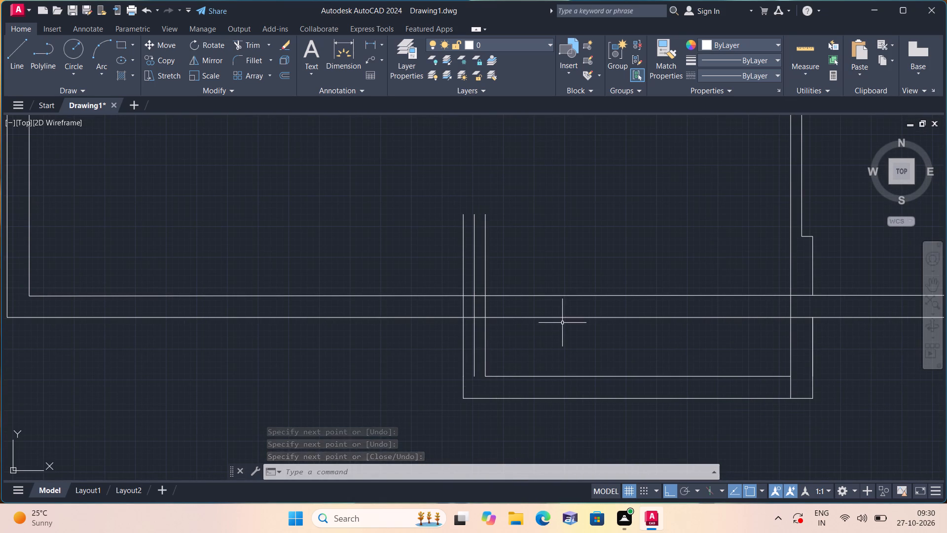
pyautogui.write('trim')
pyautogui.press('space')
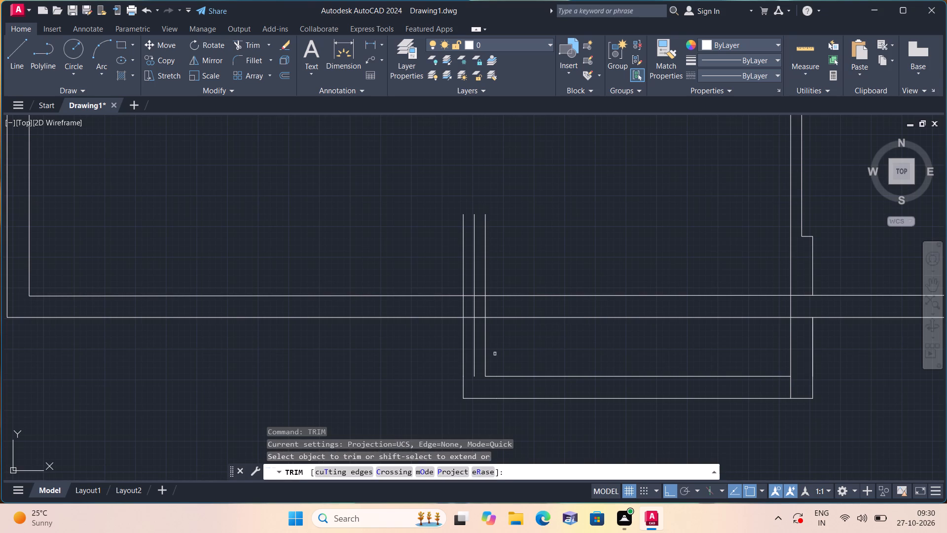
pyautogui.click(473, 325)
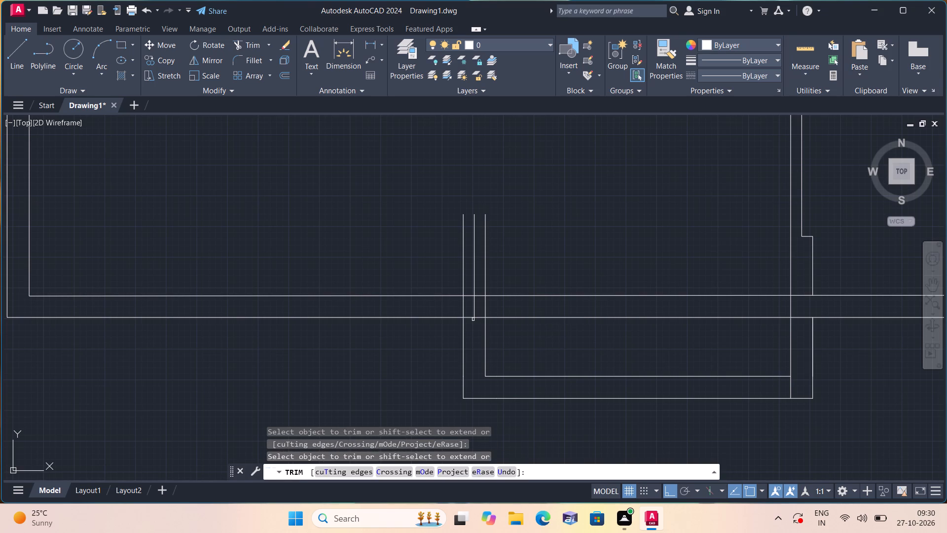
pyautogui.click(473, 306)
pyautogui.scroll(-1, 473, 305)
pyautogui.scroll(1, 473, 296)
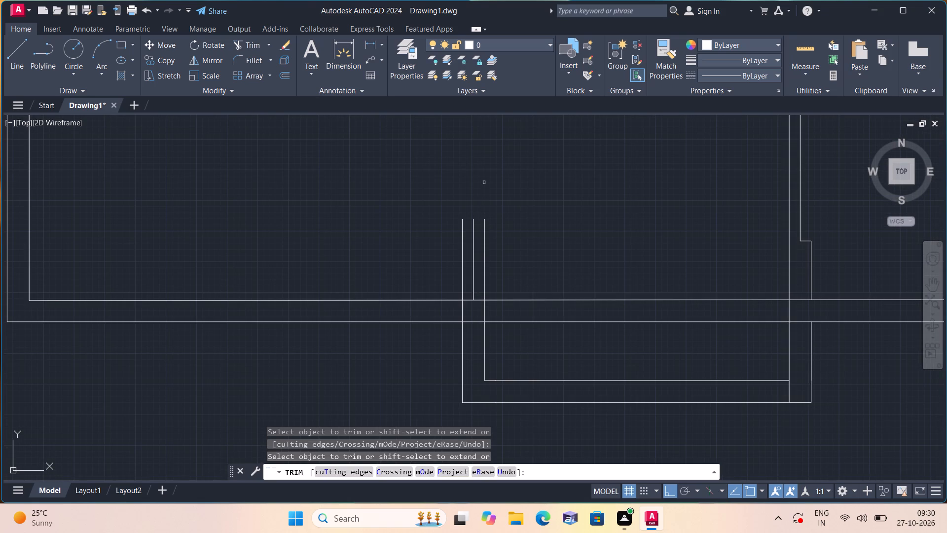
pyautogui.press('space')
# Offset the inner line of the long bottom wall 10' upward into the room.
pyautogui.scroll(-1, 487, 190)
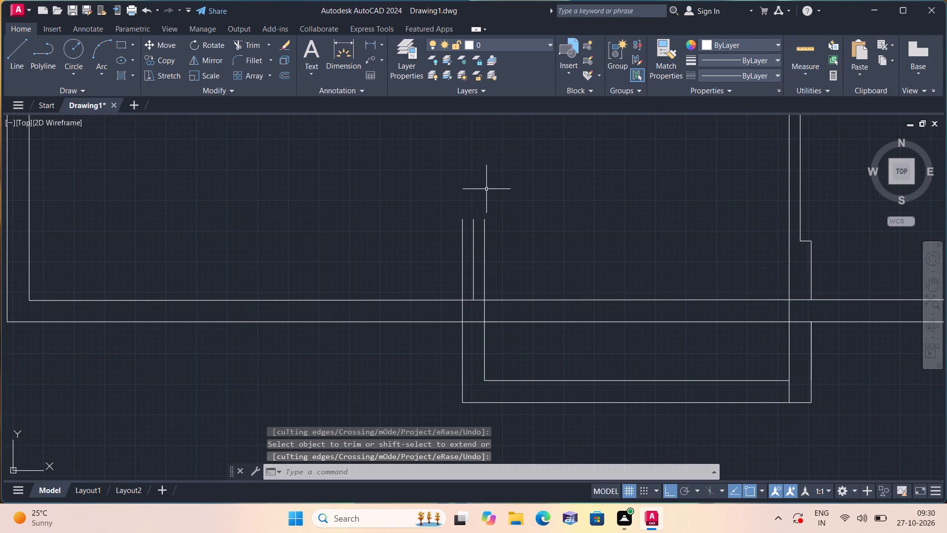
pyautogui.scroll(-1, 489, 191)
pyautogui.moveTo(495, 196); pyautogui.dragTo(551, 257, button='middle')
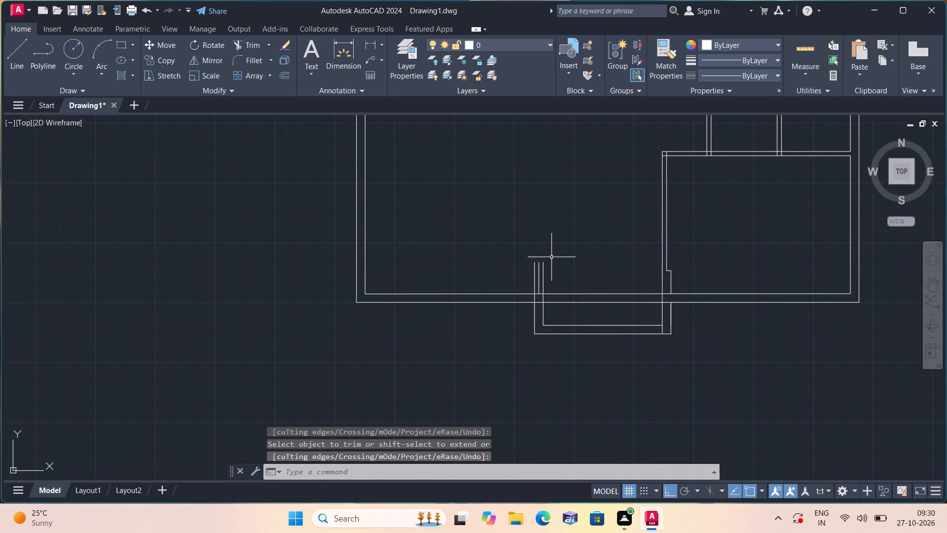
pyautogui.write('off')
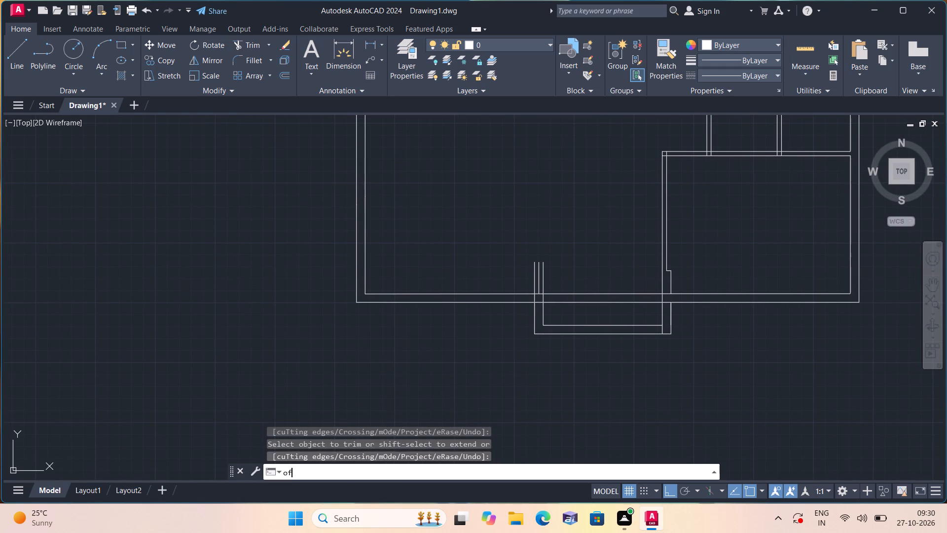
pyautogui.press('space')
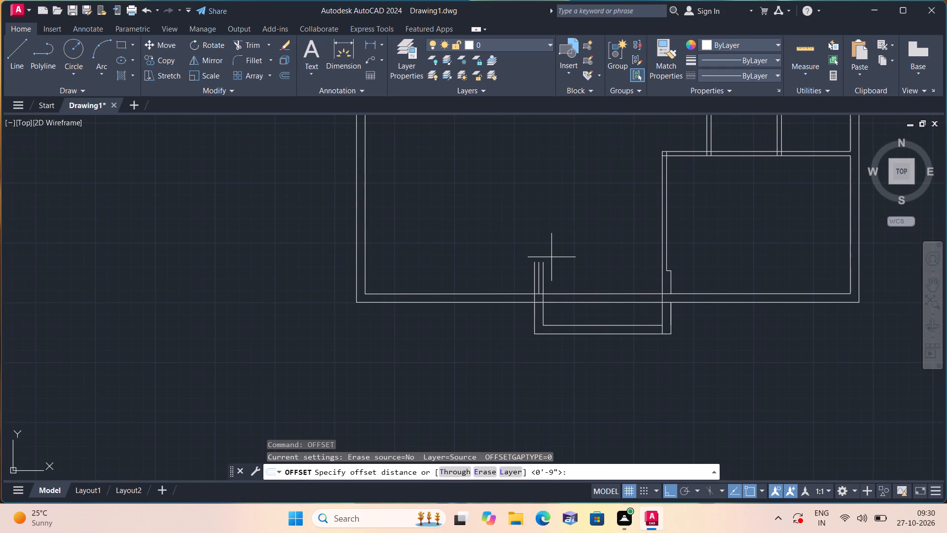
pyautogui.write("10'")
pyautogui.press('space')
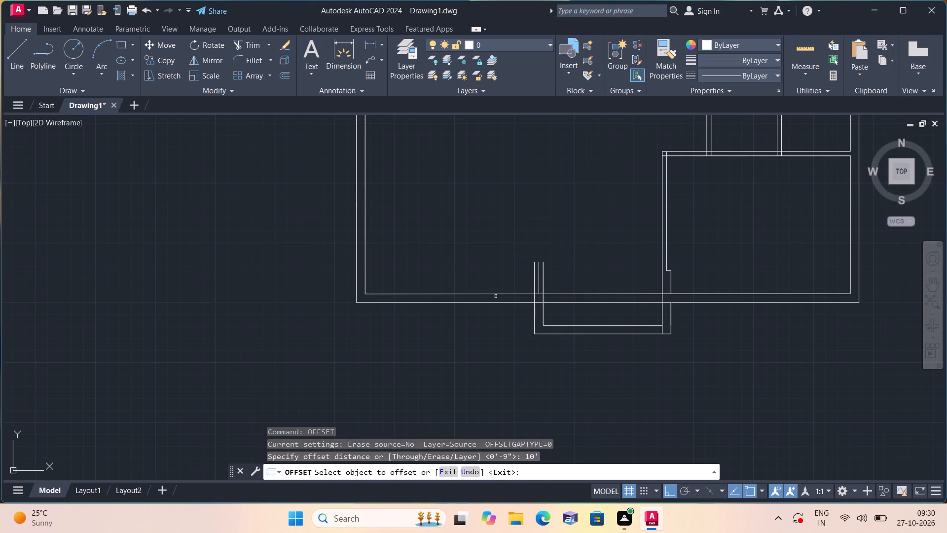
pyautogui.moveTo(496, 296); pyautogui.dragTo(494, 286)
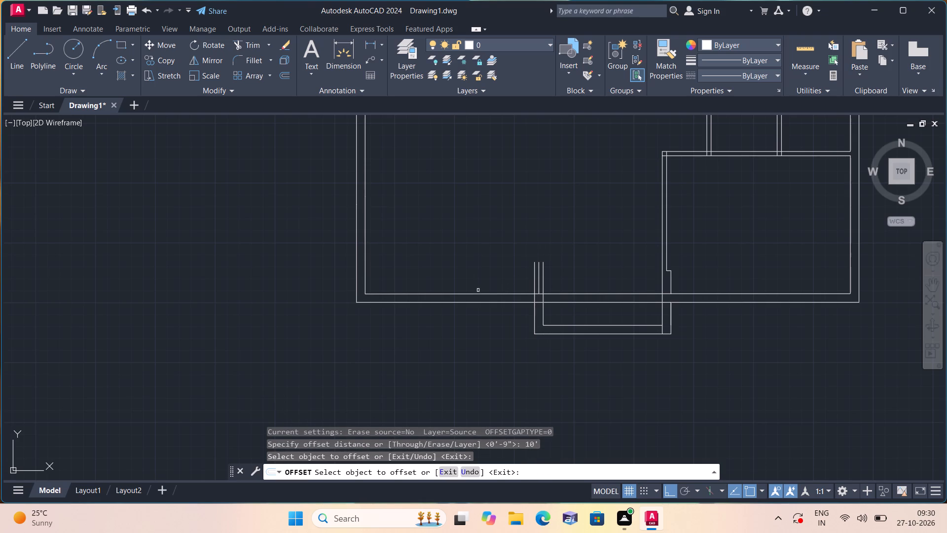
pyautogui.click(480, 295)
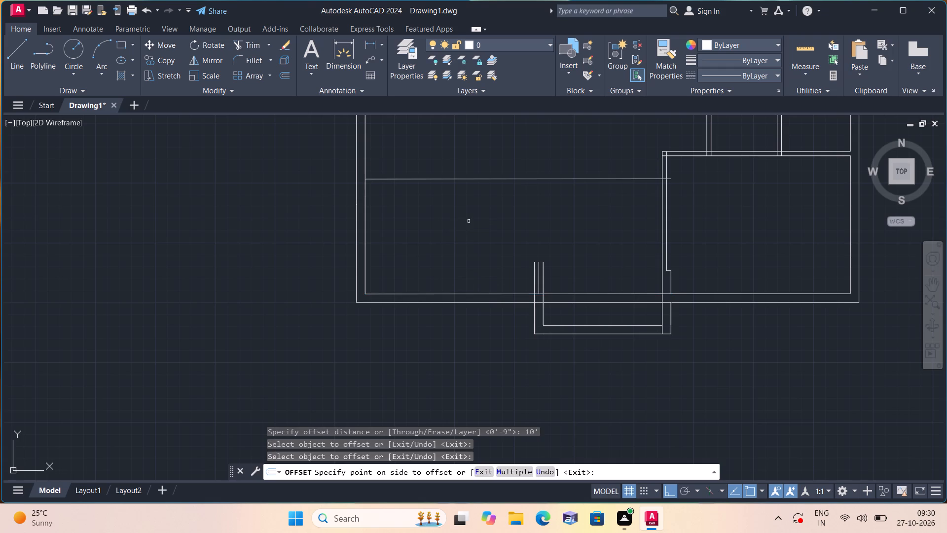
pyautogui.click(469, 221)
pyautogui.press('space')
# Offset the 10' offset line 4.5" upward to form the upper partition wall.
pyautogui.press('space')
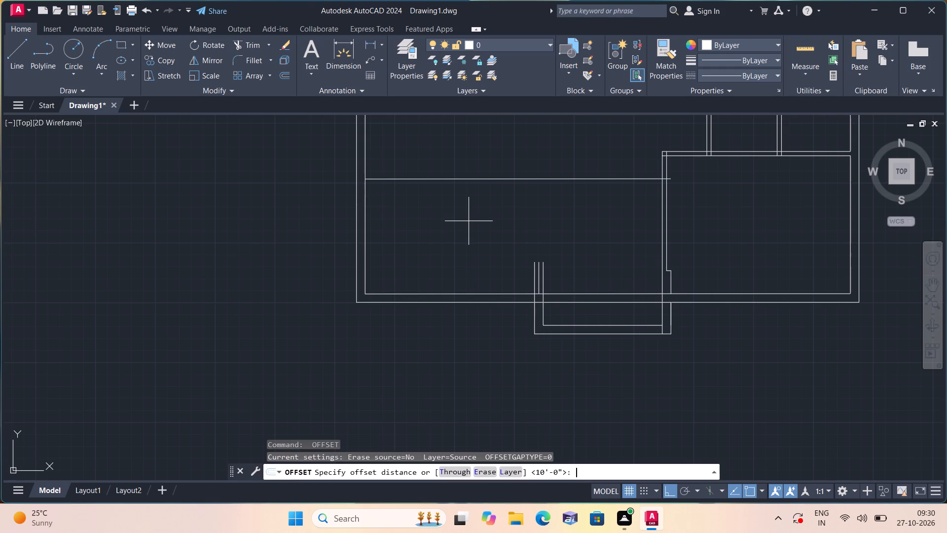
pyautogui.write('4.5"')
pyautogui.press('space')
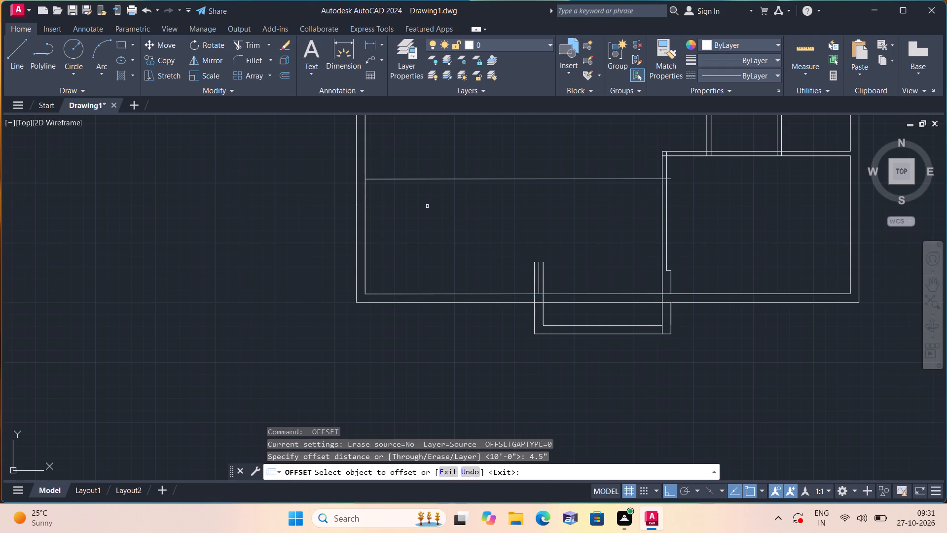
pyautogui.click(437, 179)
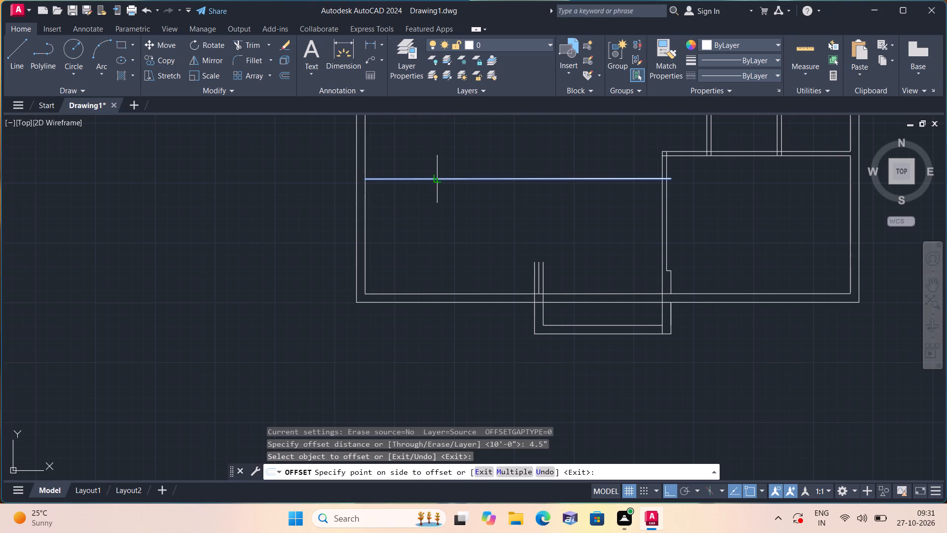
pyautogui.click(437, 152)
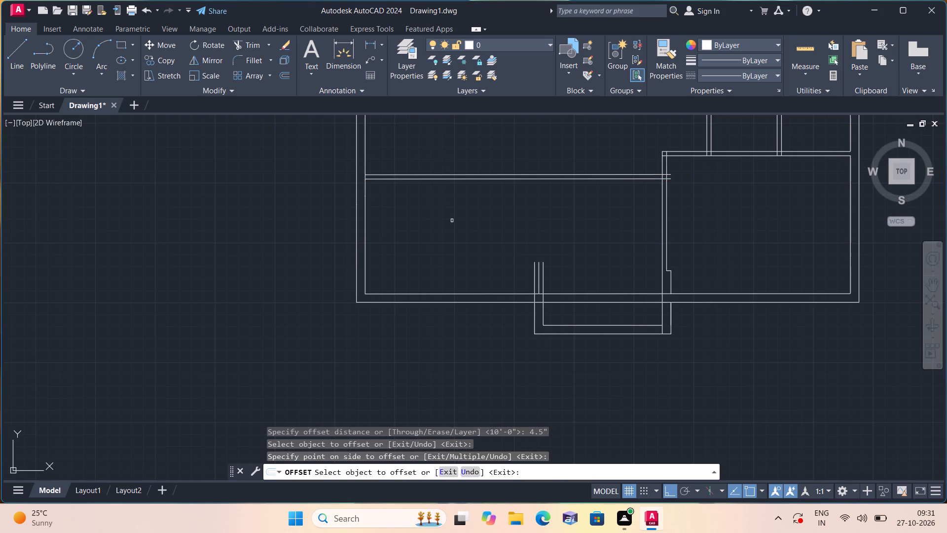
pyautogui.press('space')
# Offset the inner line of the long bottom wall 6'5" upward.
pyautogui.press('space')
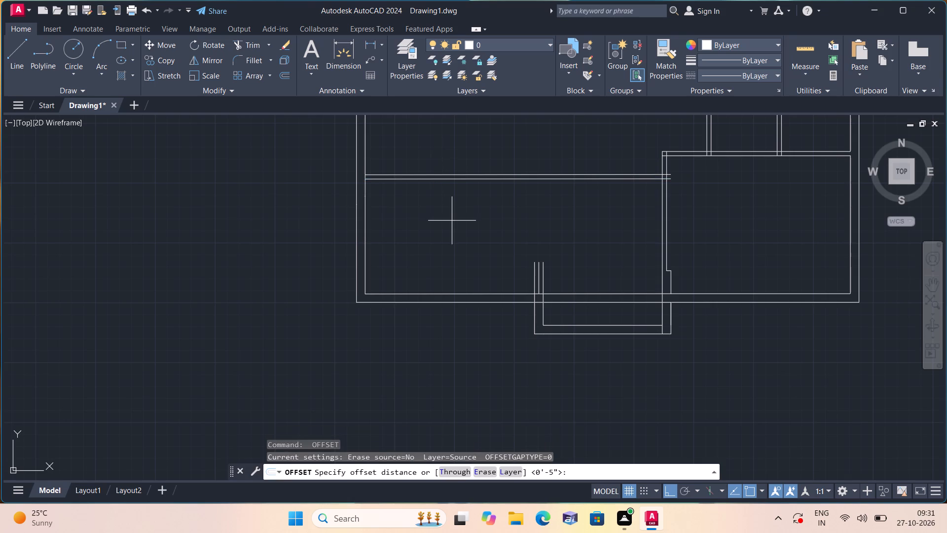
pyautogui.write('6\'5"')
pyautogui.press('space')
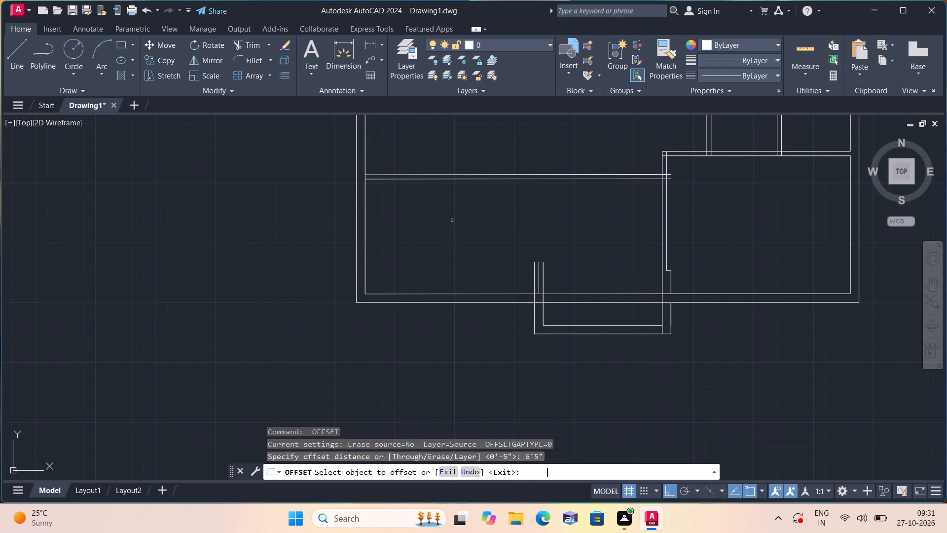
pyautogui.click(473, 295)
pyautogui.click(454, 250)
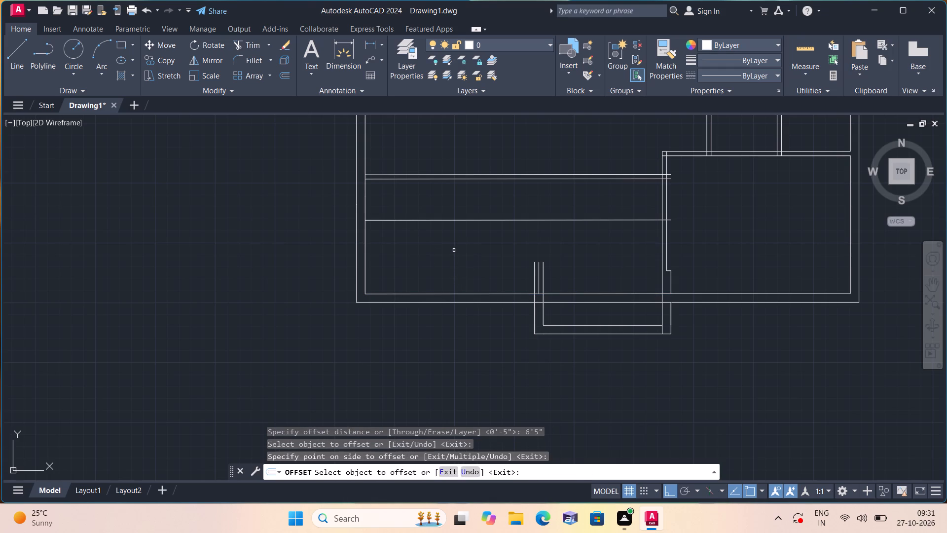
pyautogui.press('space')
# Offset the 6'5" offset line 4.5" upward to form the lower partition wall.
pyautogui.press('space')
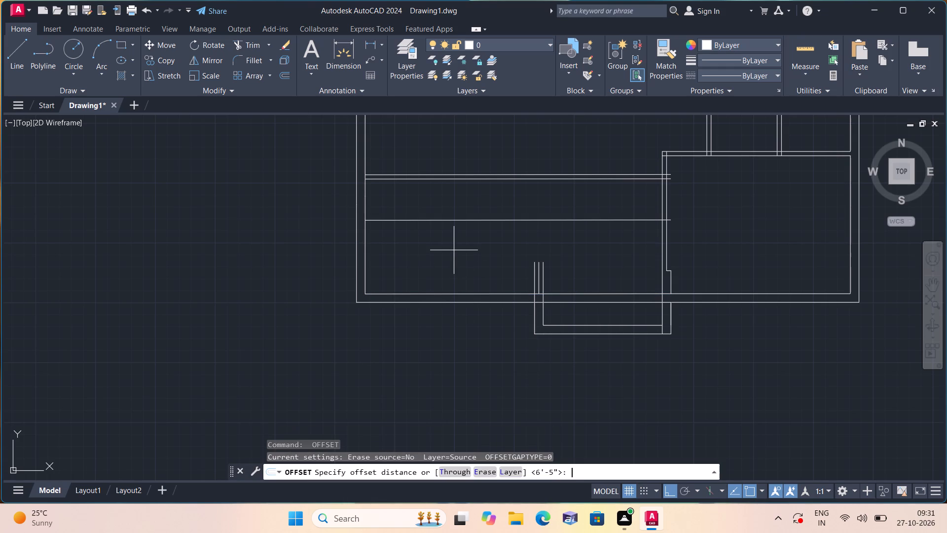
pyautogui.write('4.5"')
pyautogui.press('space')
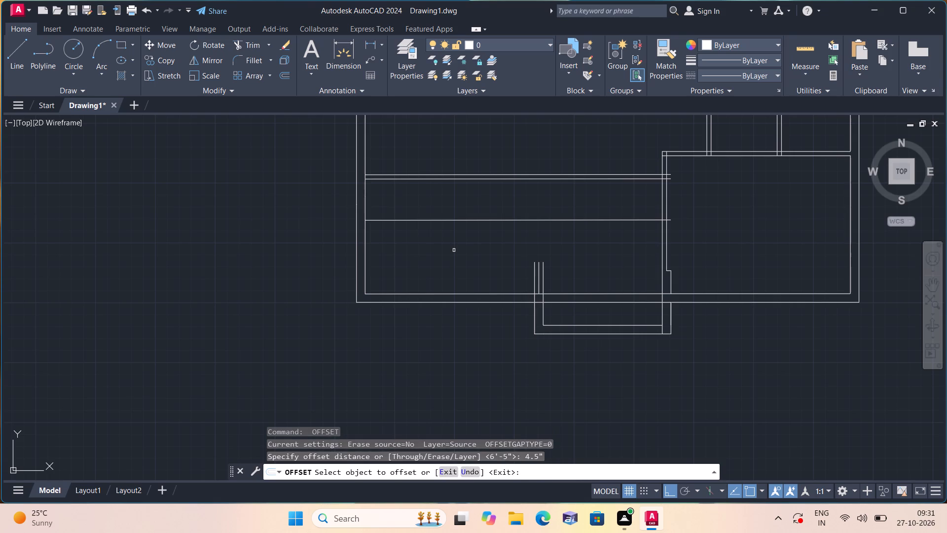
pyautogui.click(444, 218)
pyautogui.click(445, 221)
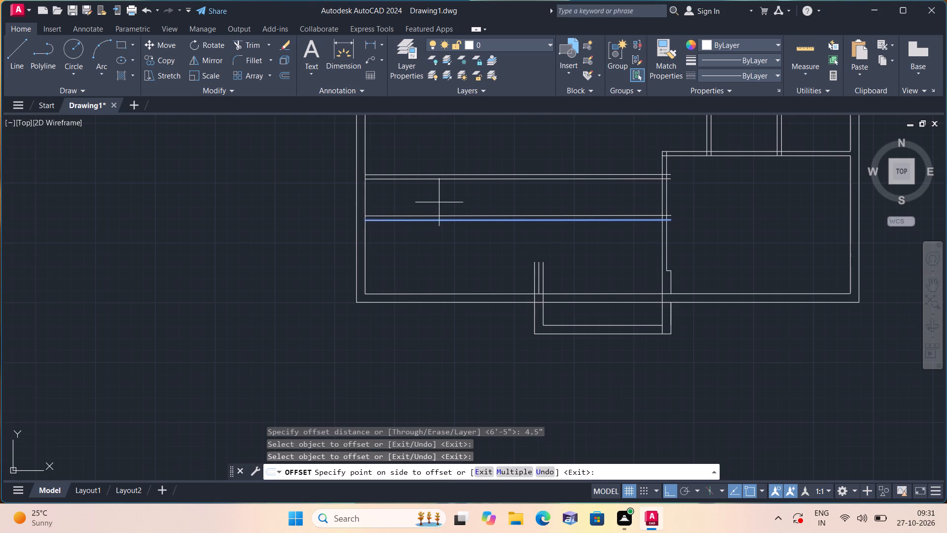
pyautogui.click(437, 199)
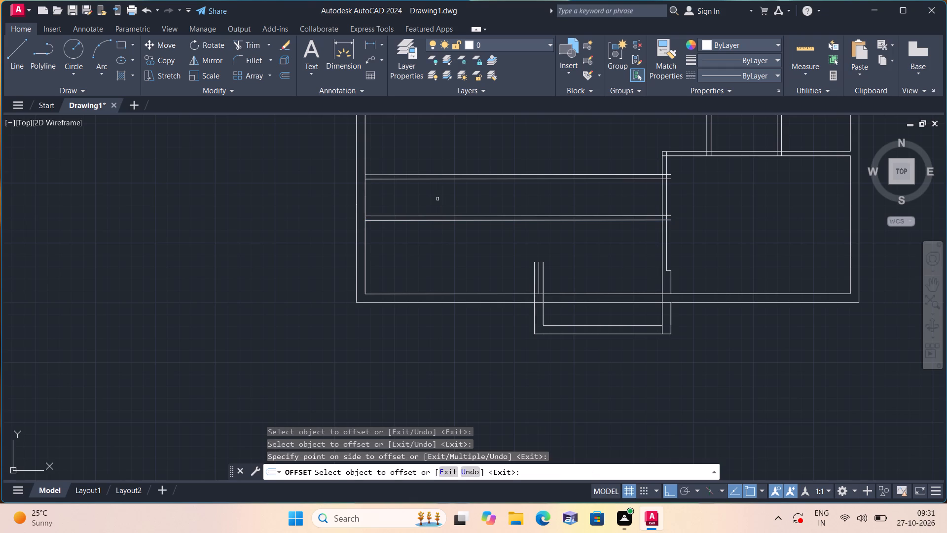
pyautogui.press('space')
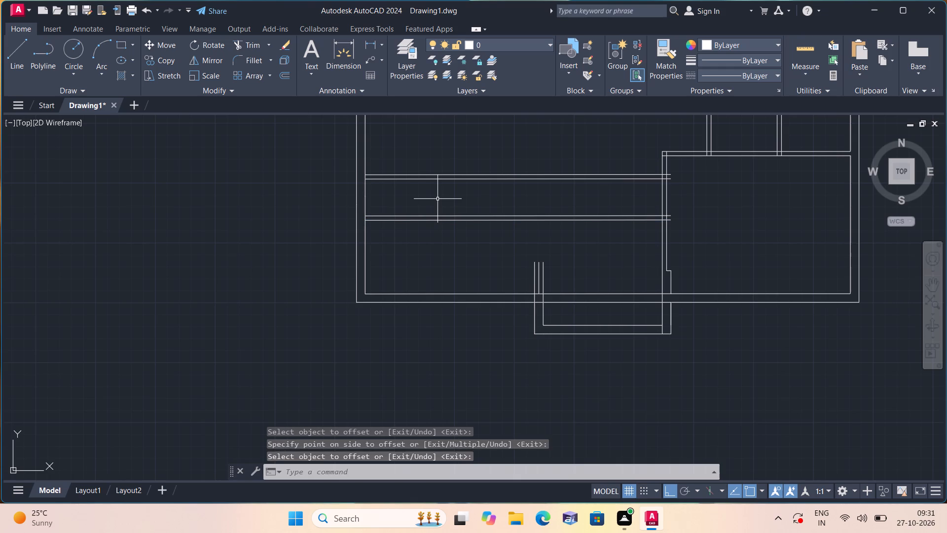
# Extend the three vertical lines above the lower projection's left side up to the top line of the upper partition wall.
pyautogui.write('exte')
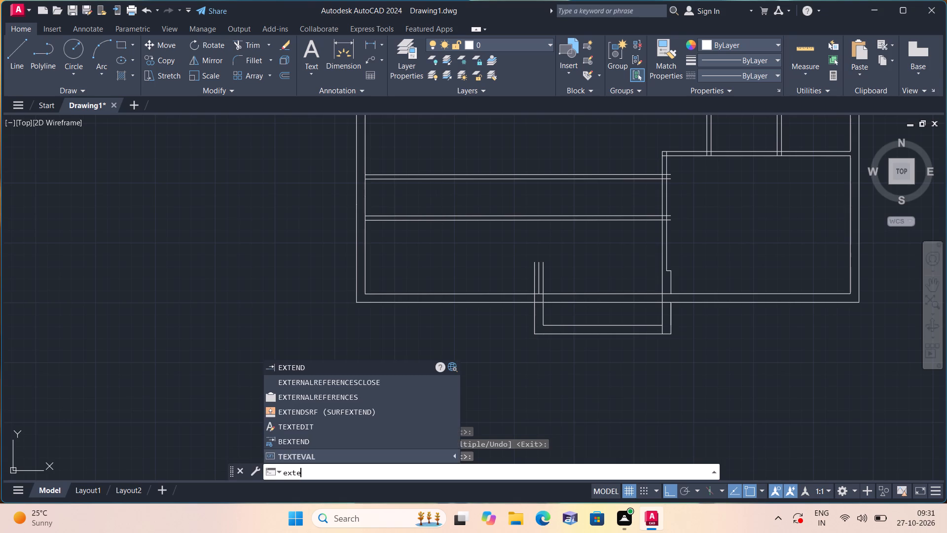
pyautogui.press('space')
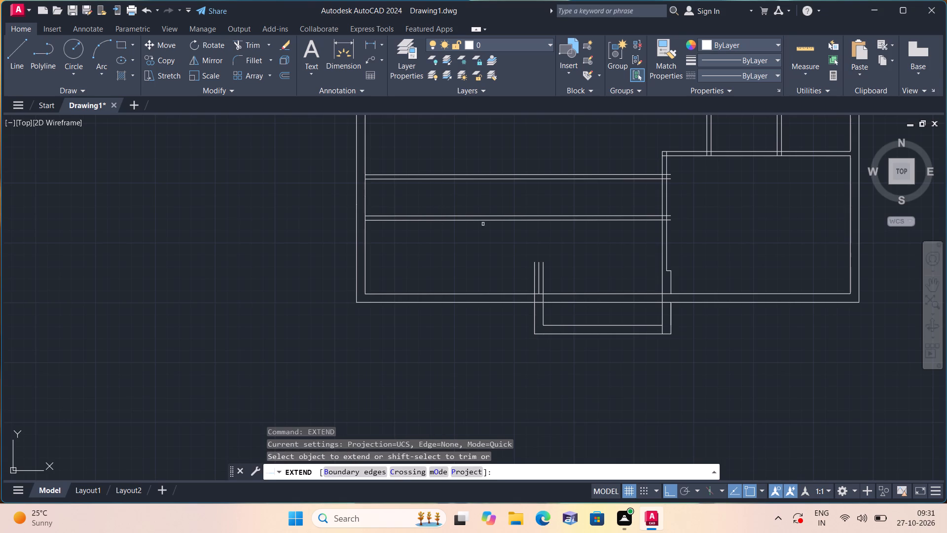
pyautogui.moveTo(520, 268); pyautogui.dragTo(585, 266)
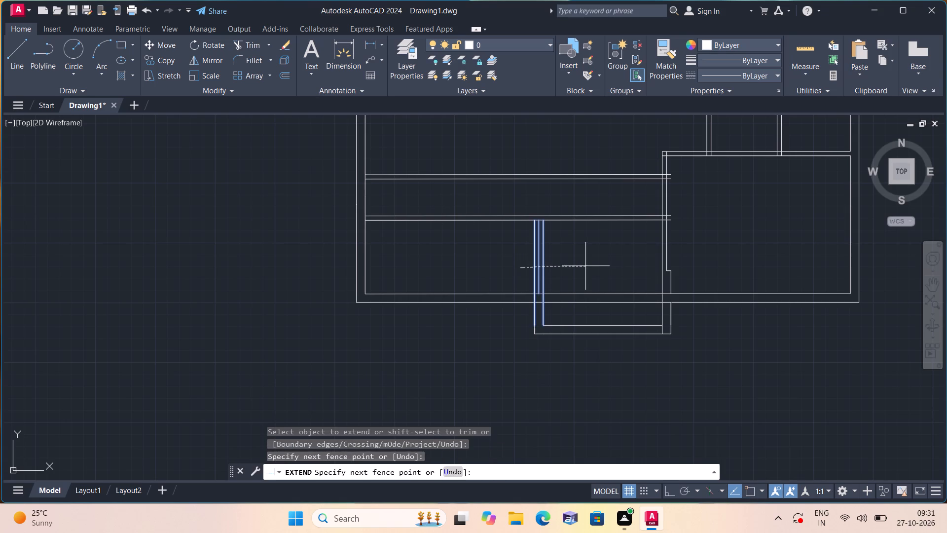
pyautogui.moveTo(577, 254); pyautogui.dragTo(505, 221)
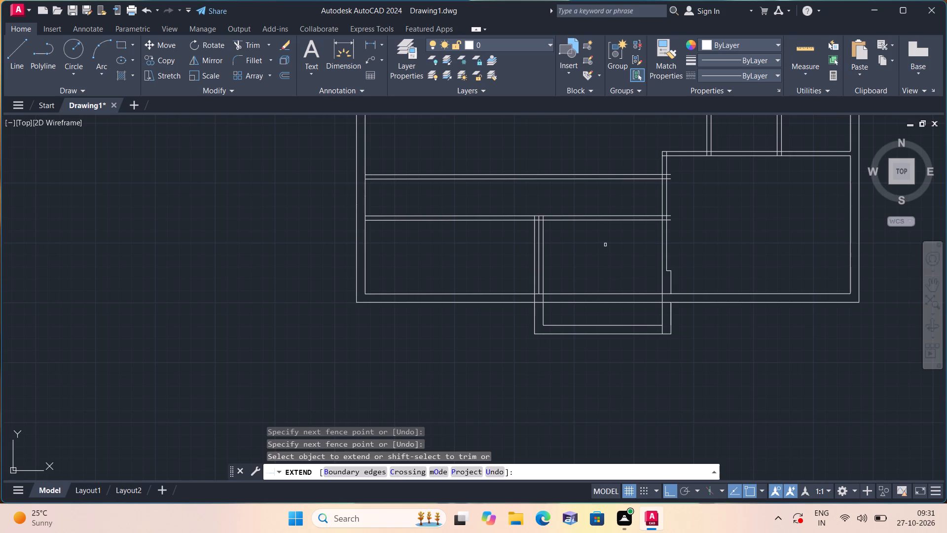
pyautogui.moveTo(597, 240); pyautogui.dragTo(510, 237)
pyautogui.moveTo(510, 237); pyautogui.dragTo(518, 237)
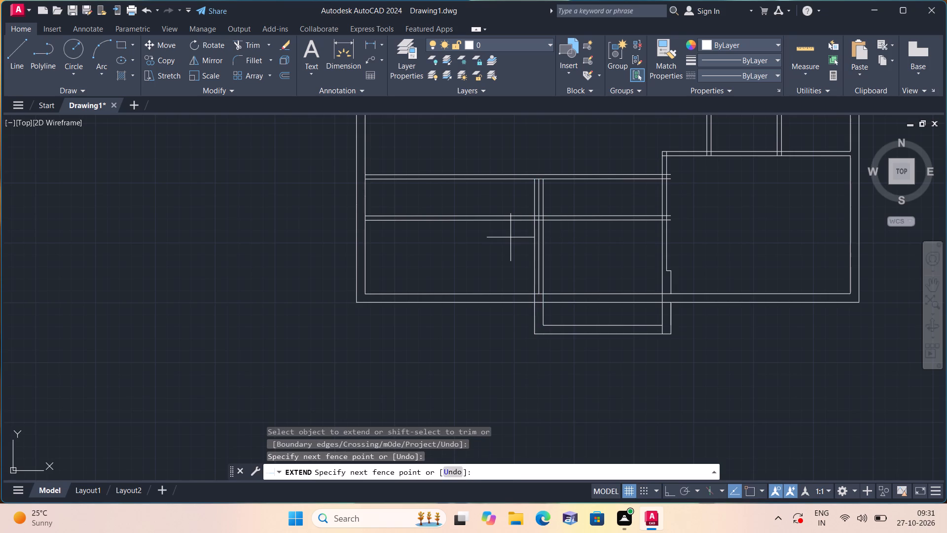
pyautogui.moveTo(518, 237); pyautogui.dragTo(596, 236)
pyautogui.moveTo(596, 236); pyautogui.dragTo(510, 231)
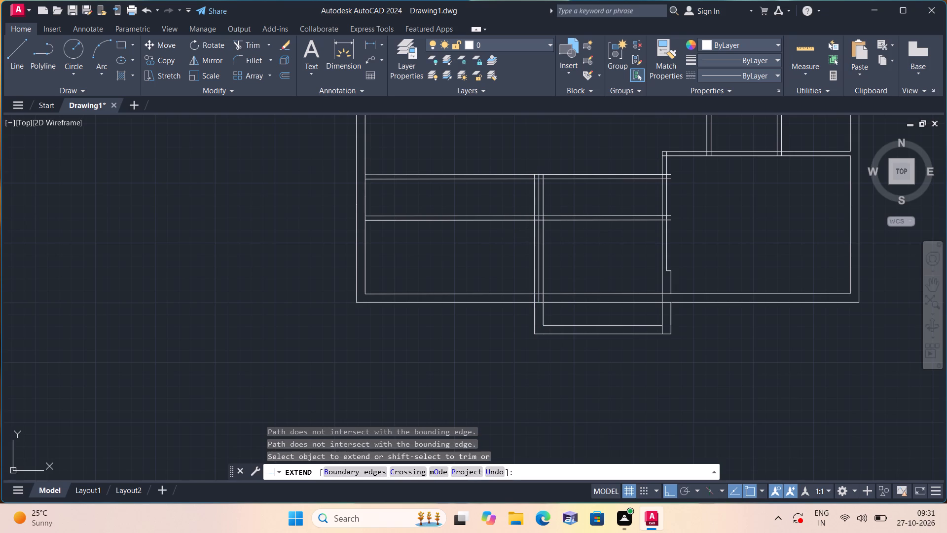
pyautogui.press('space')
# Trim the four horizontal partition lines between the extended vertical lines and the vertical wall to their right.
pyautogui.write('trim')
pyautogui.press('space')
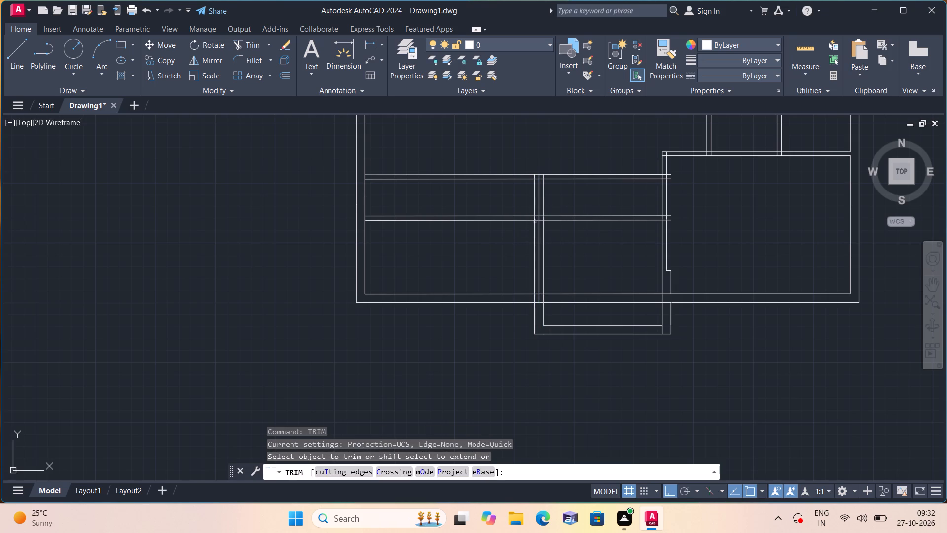
pyautogui.moveTo(594, 160); pyautogui.dragTo(605, 254)
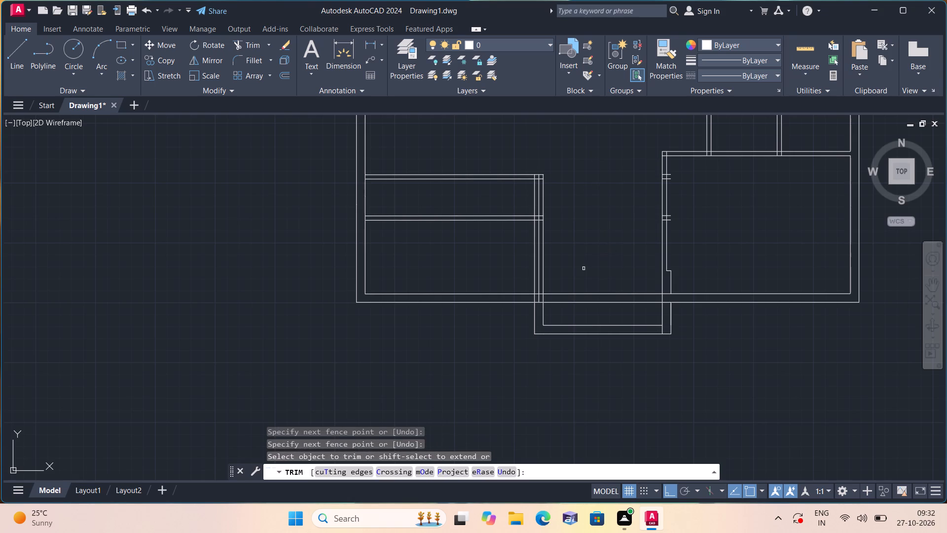
# Trim away the leftover stubs of both partition walls inside and beyond the right-hand room's left wall.
pyautogui.scroll(4, 680, 175)
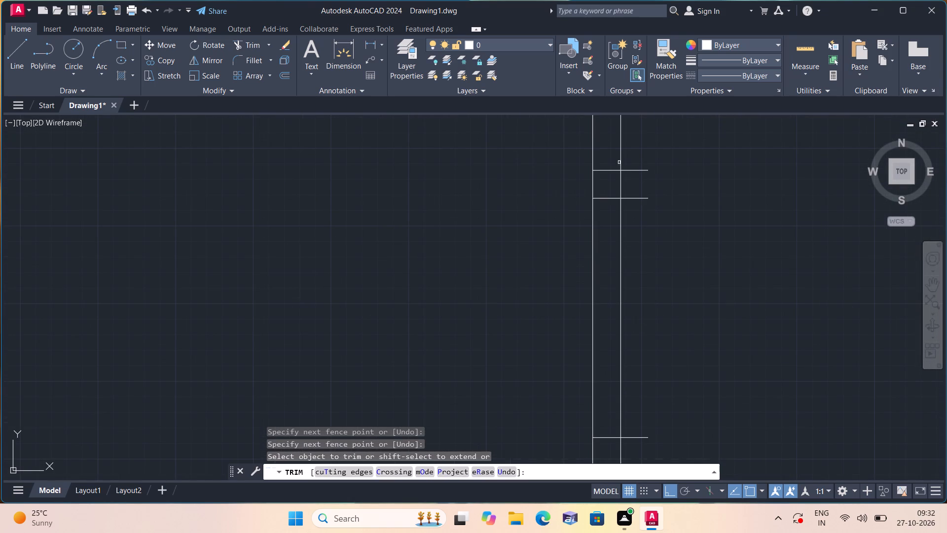
pyautogui.moveTo(613, 163); pyautogui.dragTo(614, 205)
pyautogui.scroll(-1, 608, 195)
pyautogui.moveTo(627, 168); pyautogui.dragTo(628, 205)
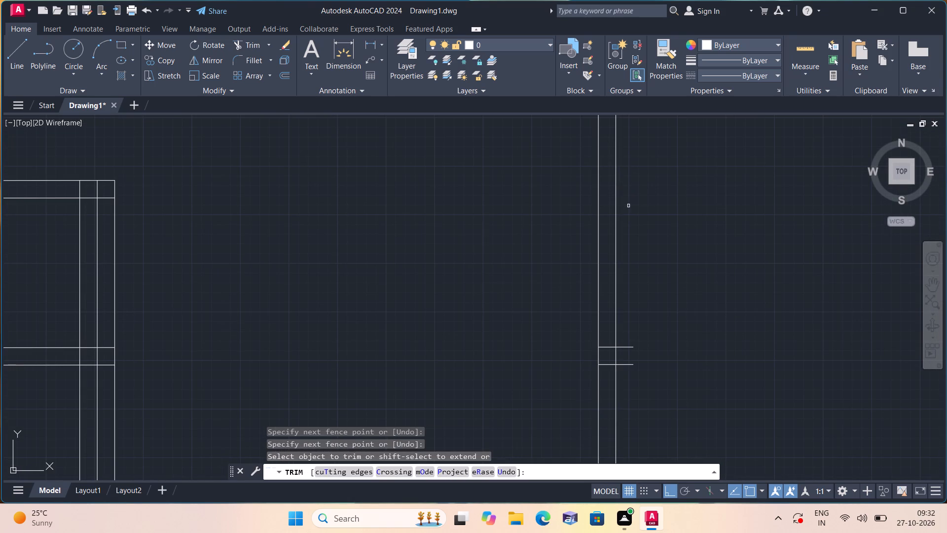
pyautogui.moveTo(640, 217); pyautogui.dragTo(616, 131, button='middle')
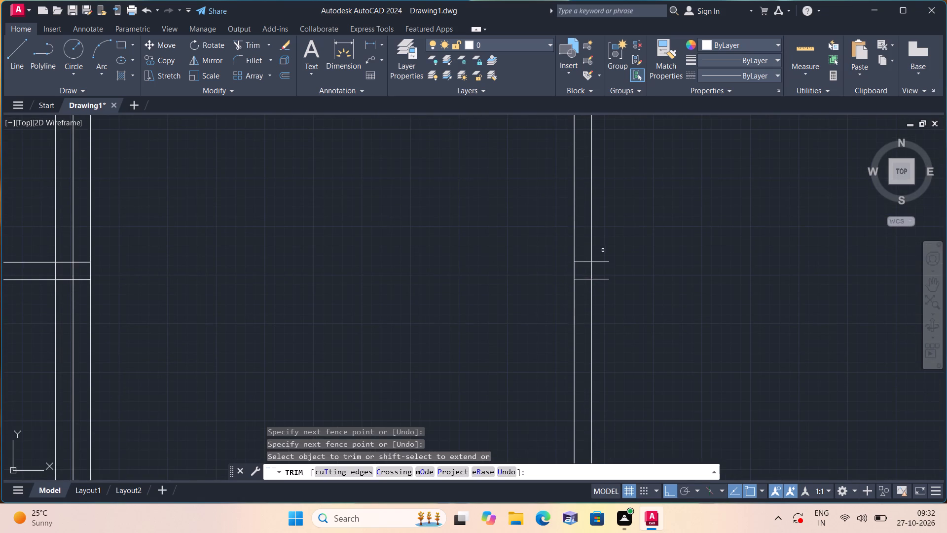
pyautogui.moveTo(603, 249); pyautogui.dragTo(608, 289)
pyautogui.scroll(3, 601, 283)
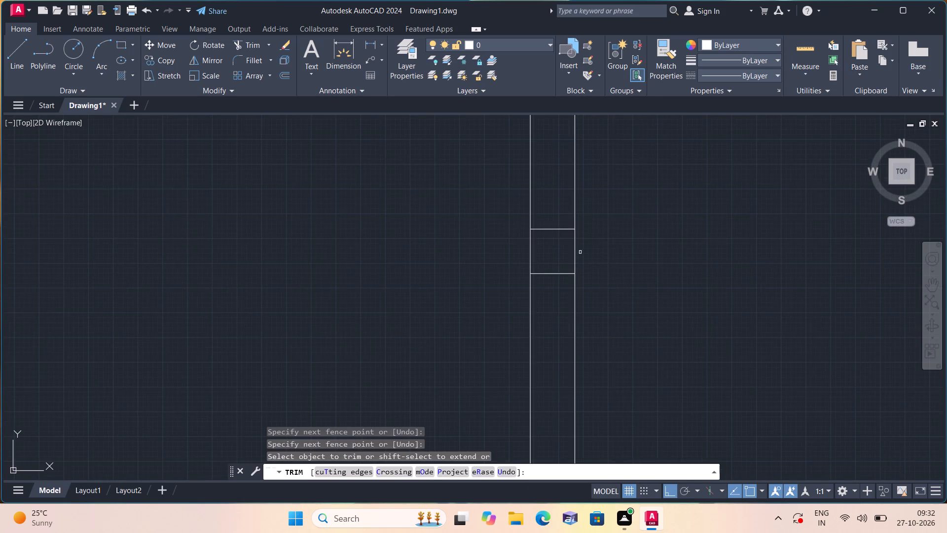
pyautogui.moveTo(529, 193); pyautogui.dragTo(546, 320)
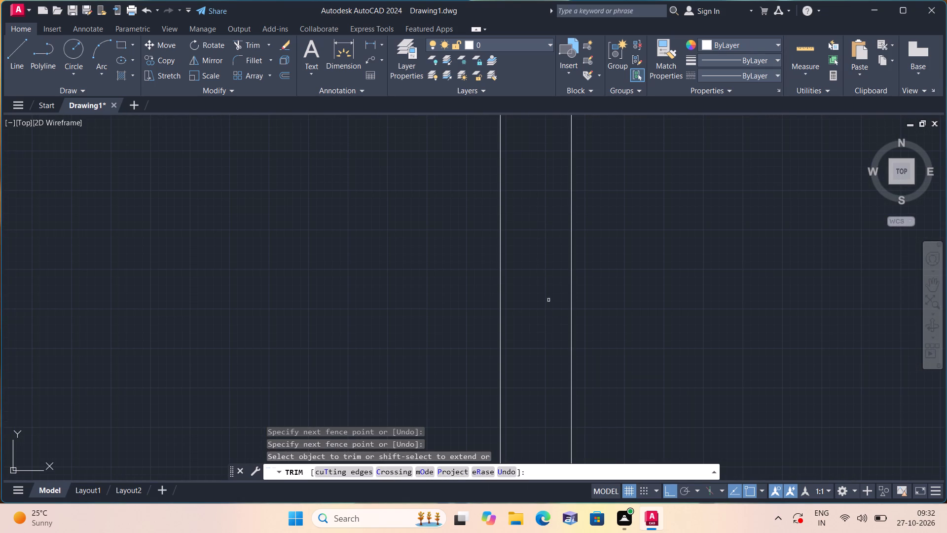
pyautogui.scroll(-6, 547, 285)
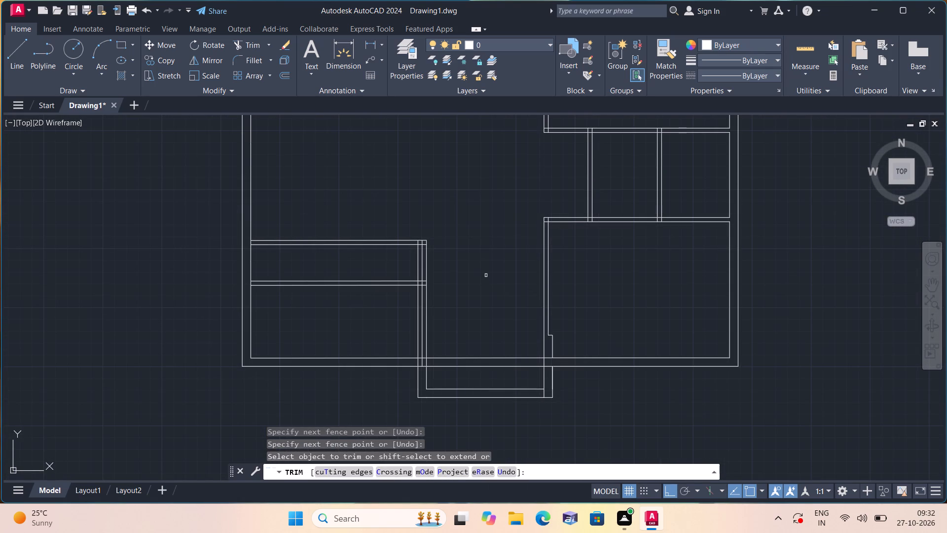
# Trim away the three vertical lines between the two lower-left partition walls and the leftover pieces inside the upper partition's end.
pyautogui.moveTo(487, 275); pyautogui.dragTo(580, 231, button='middle')
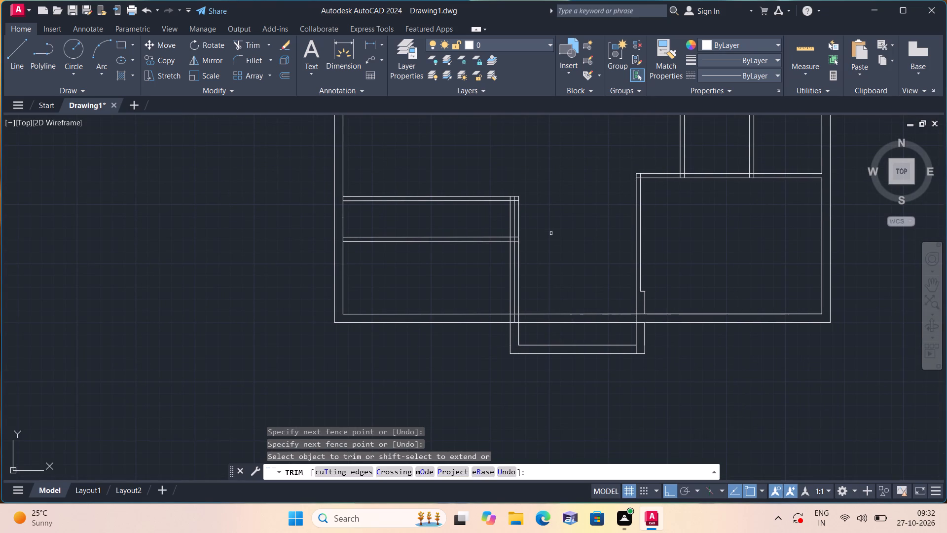
pyautogui.scroll(1, 529, 238)
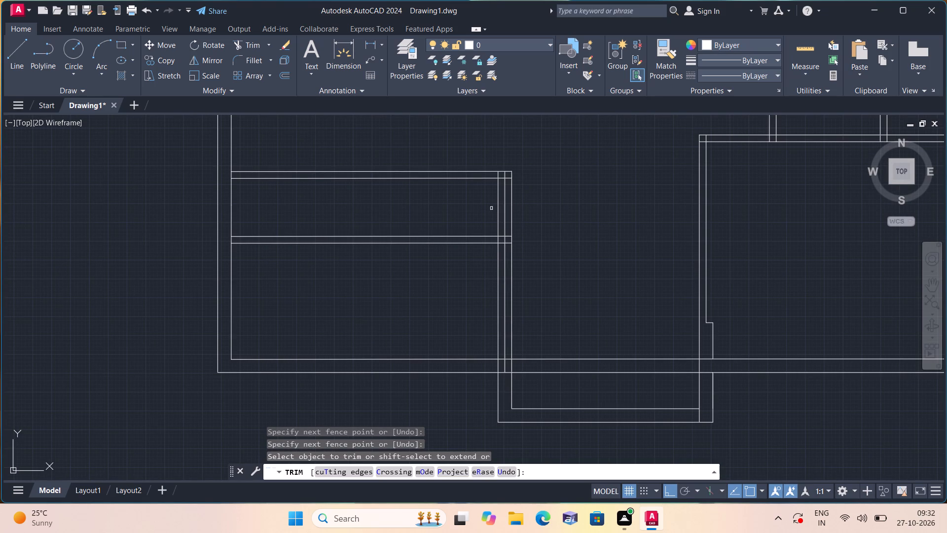
pyautogui.moveTo(486, 203); pyautogui.dragTo(517, 201)
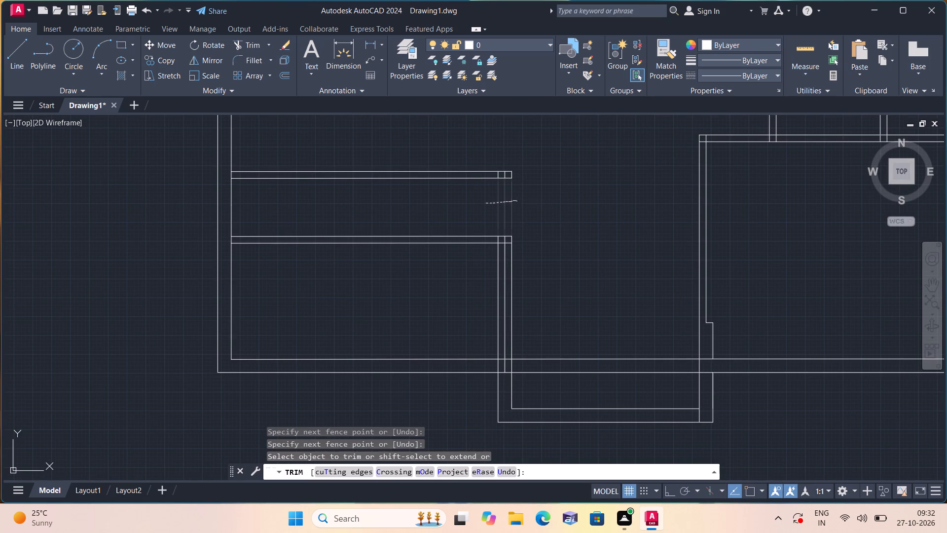
pyautogui.scroll(3, 511, 197)
pyautogui.moveTo(506, 163); pyautogui.dragTo(459, 156)
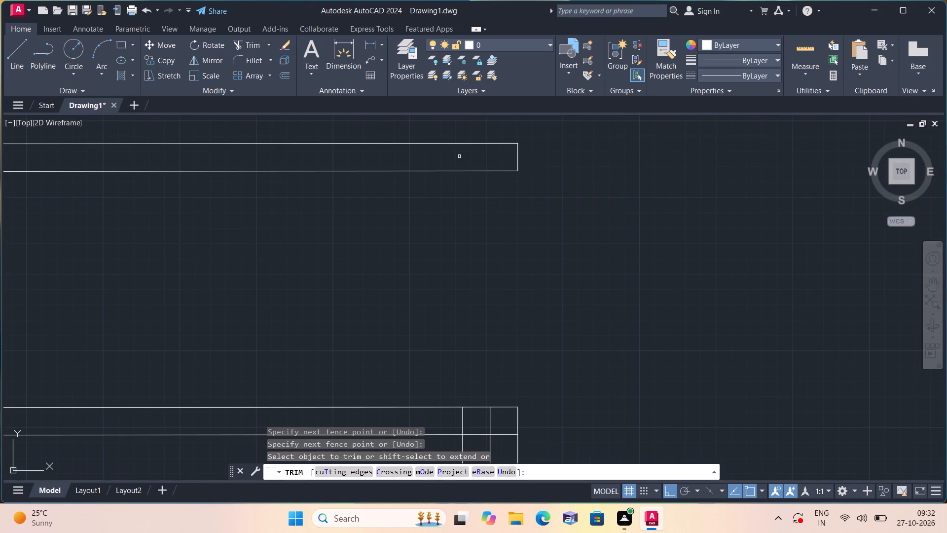
pyautogui.scroll(-4, 459, 156)
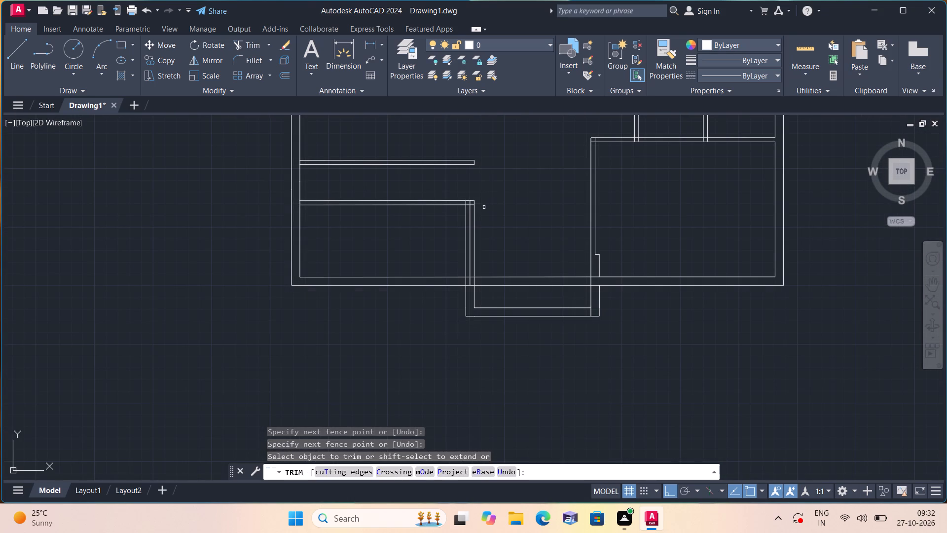
# Trim both lines of the lower partition wall between the middle and right vertical lines at its right end.
pyautogui.scroll(2, 471, 211)
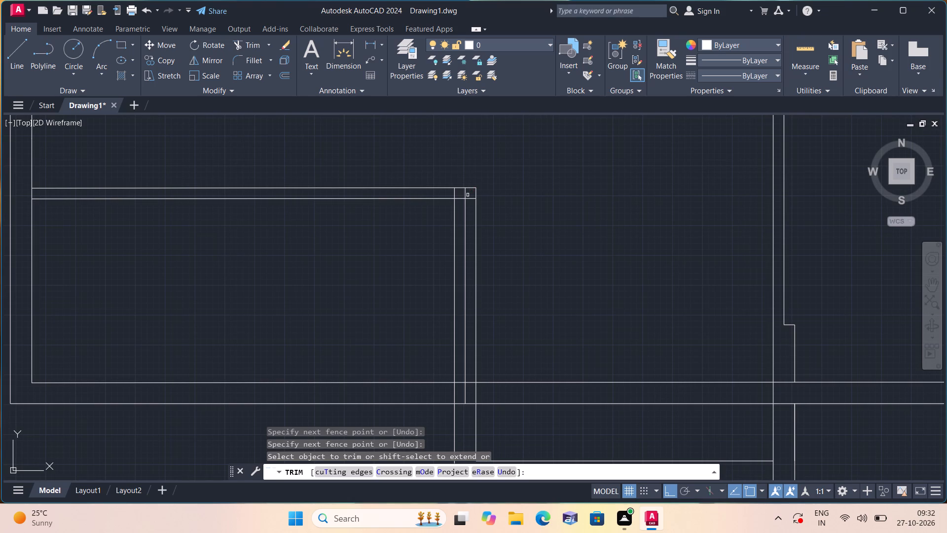
pyautogui.click(470, 197)
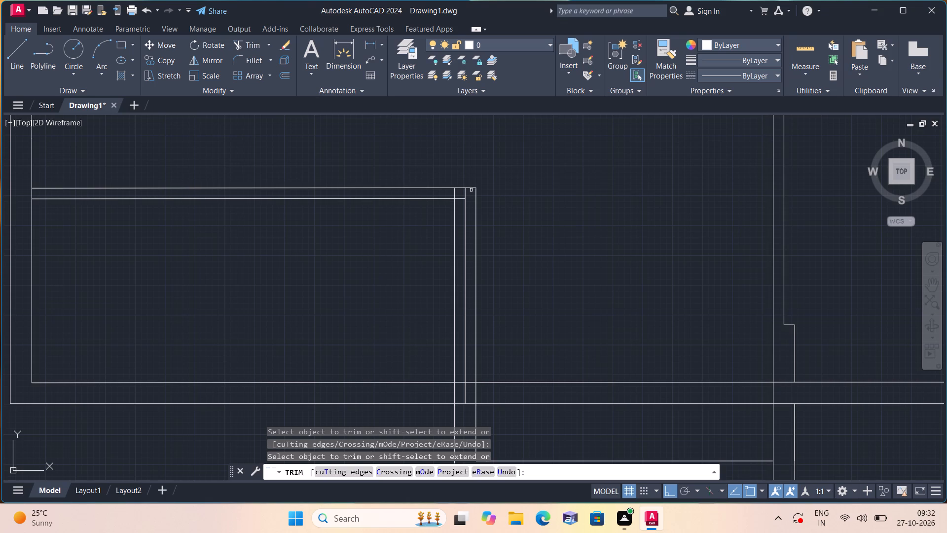
pyautogui.click(471, 189)
pyautogui.press('space')
# Draw a short horizontal line joining the right and middle vertical lines, a little below the lower partition wall.
pyautogui.write('l')
pyautogui.press('space')
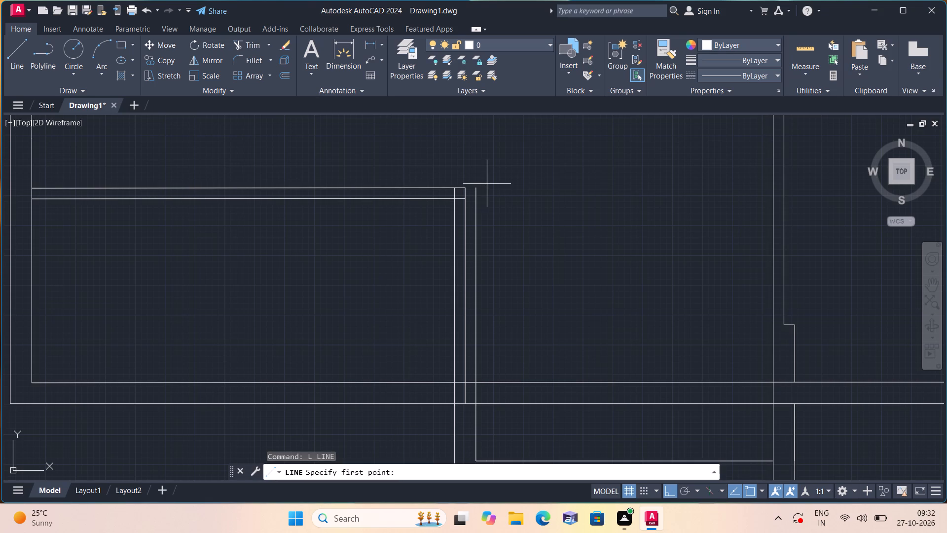
pyautogui.click(476, 264)
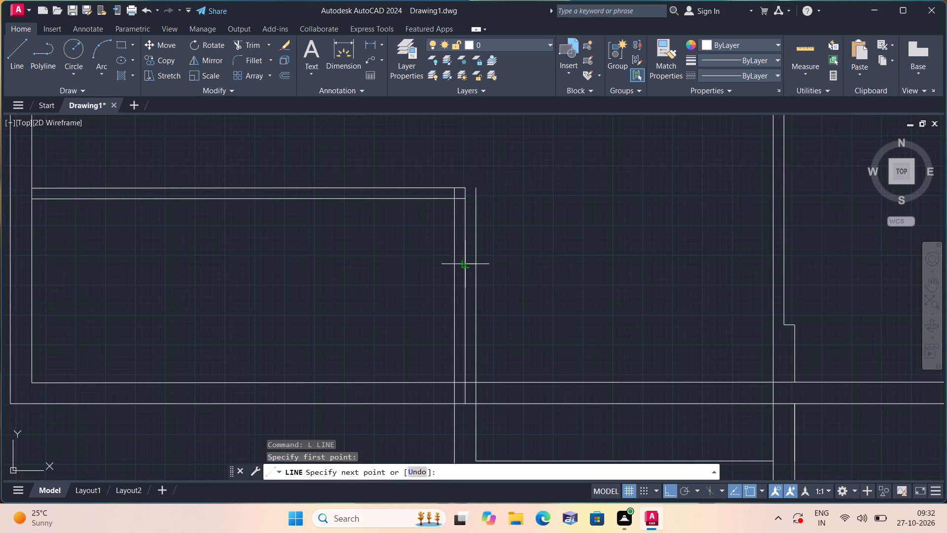
pyautogui.click(464, 265)
pyautogui.press('space')
# Trim the right vertical line above the short connector, the middle one below it, and the partition stub at the corner to form a stepped wall.
pyautogui.write('trim')
pyautogui.press('space')
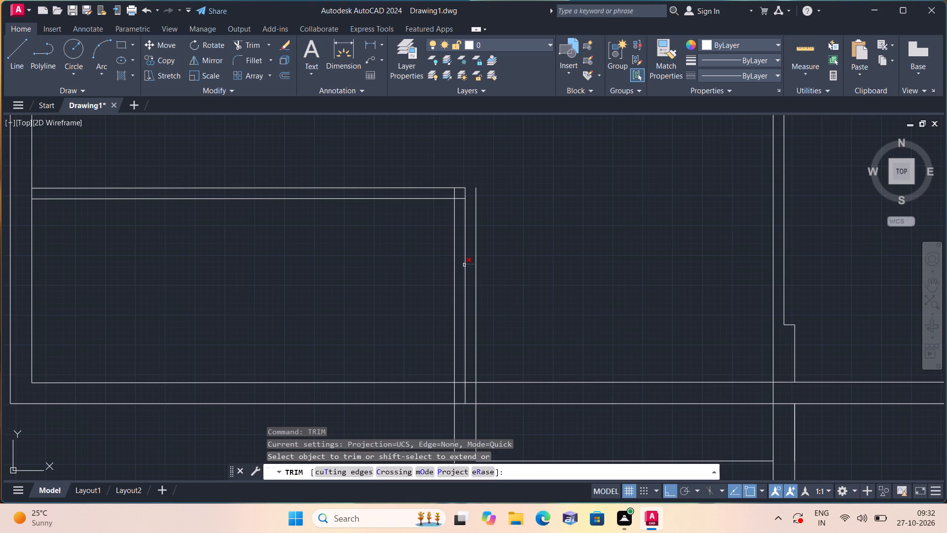
pyautogui.moveTo(471, 256); pyautogui.dragTo(496, 235)
pyautogui.scroll(1, 465, 227)
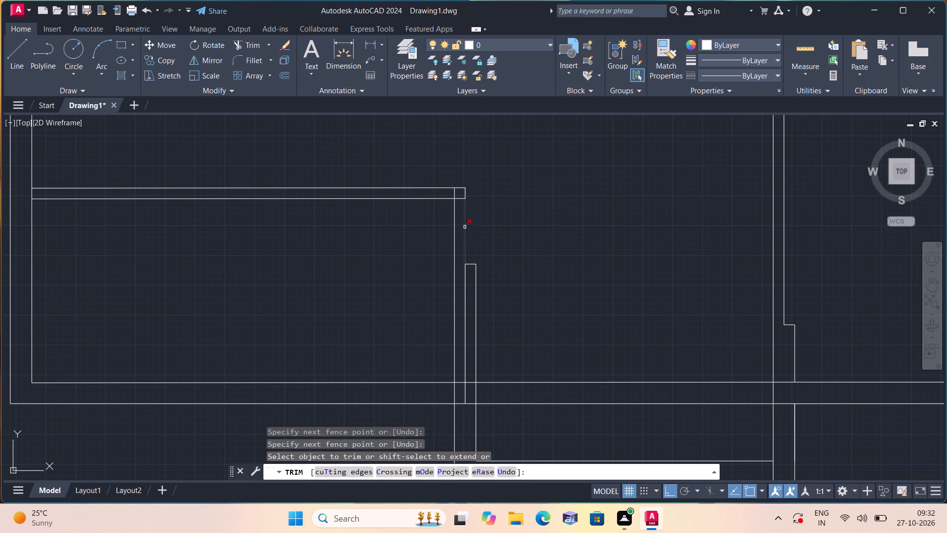
pyautogui.click(452, 182)
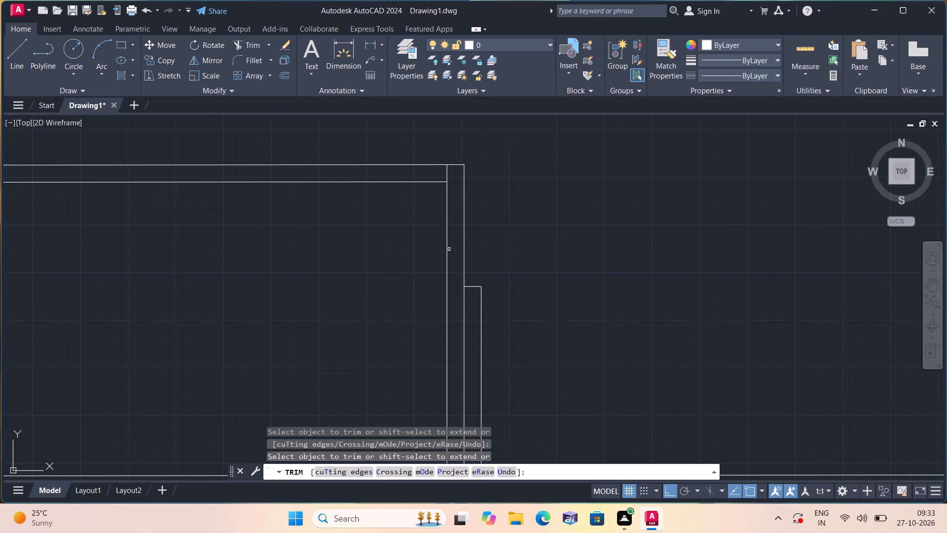
pyautogui.scroll(-1, 454, 283)
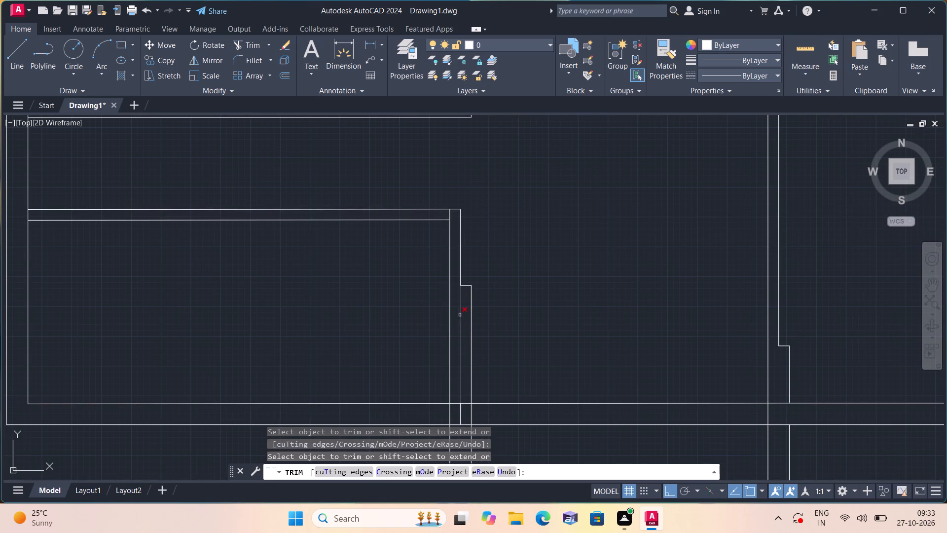
pyautogui.click(460, 315)
# Trim the middle vertical line's stub and the bottom wall's inner line where they cross the stepped wall.
pyautogui.moveTo(460, 315); pyautogui.dragTo(474, 237, button='middle')
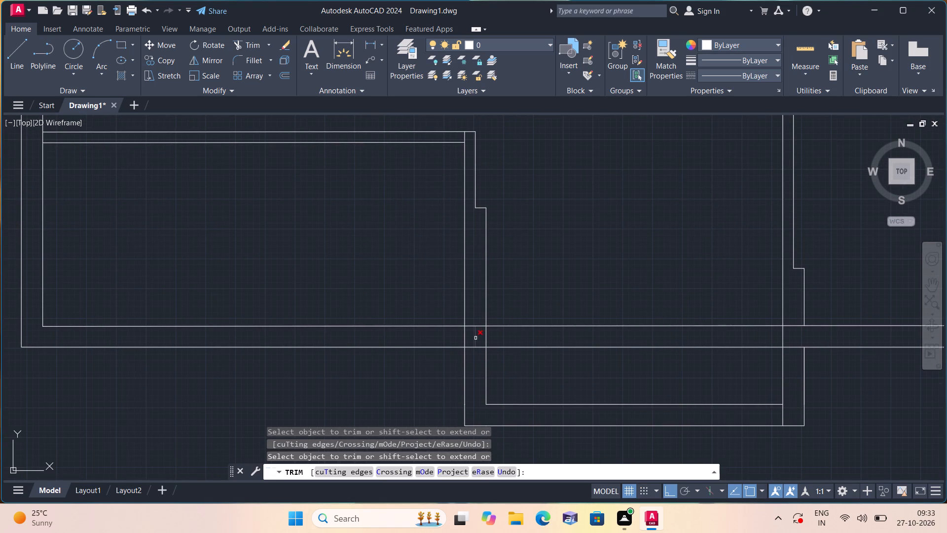
pyautogui.click(474, 334)
pyautogui.moveTo(474, 331); pyautogui.dragTo(474, 309)
pyautogui.scroll(-2, 474, 309)
pyautogui.moveTo(495, 289); pyautogui.dragTo(548, 273, button='middle')
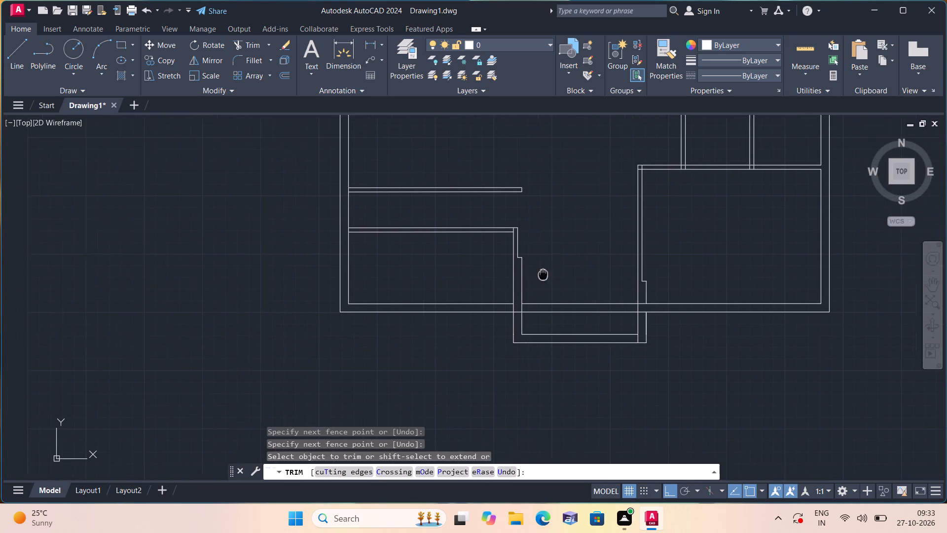
pyautogui.moveTo(548, 273); pyautogui.dragTo(555, 270, button='middle')
pyautogui.scroll(-1, 555, 270)
pyautogui.press('space')
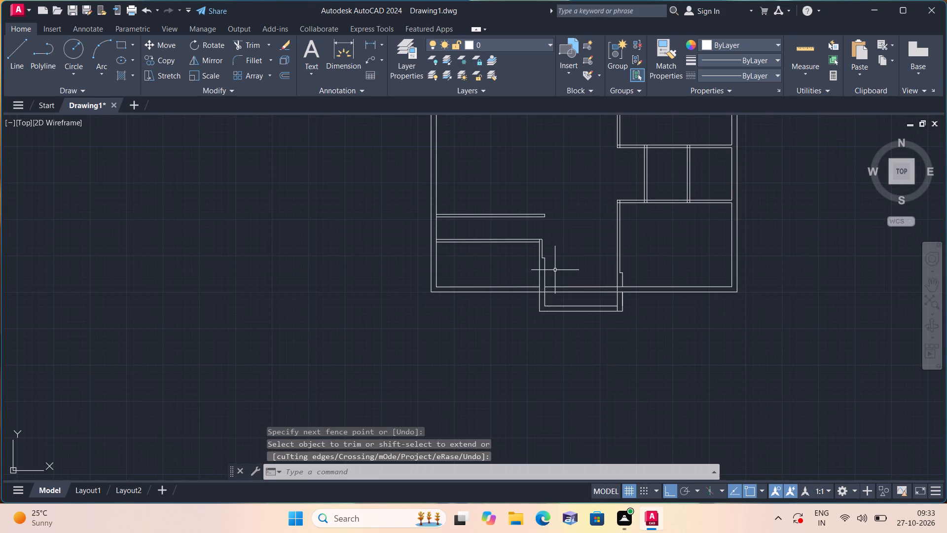
# Offset the stepped wall's left line 5'8" to the left, into the lower-left room.
pyautogui.write('off')
pyautogui.press('space')
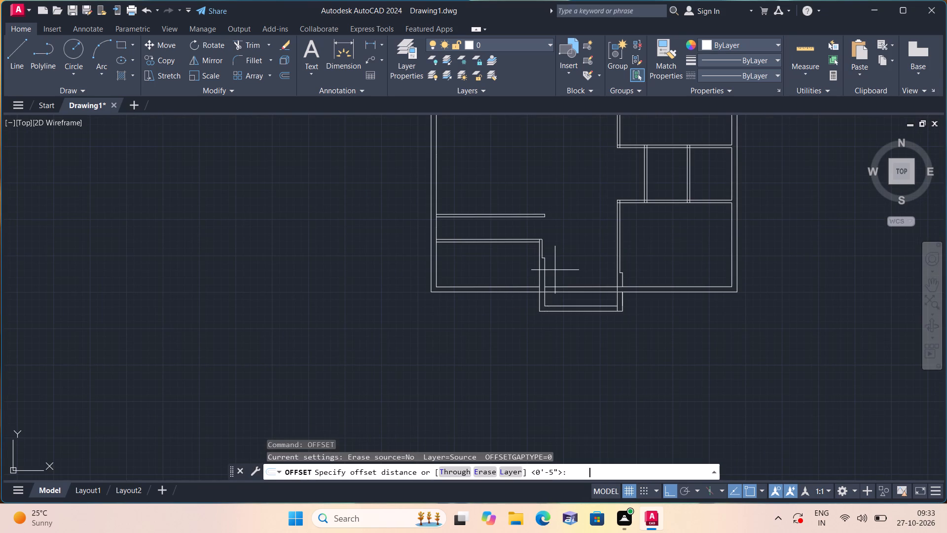
pyautogui.write('5\'8"')
pyautogui.press('space')
pyautogui.scroll(1, 554, 270)
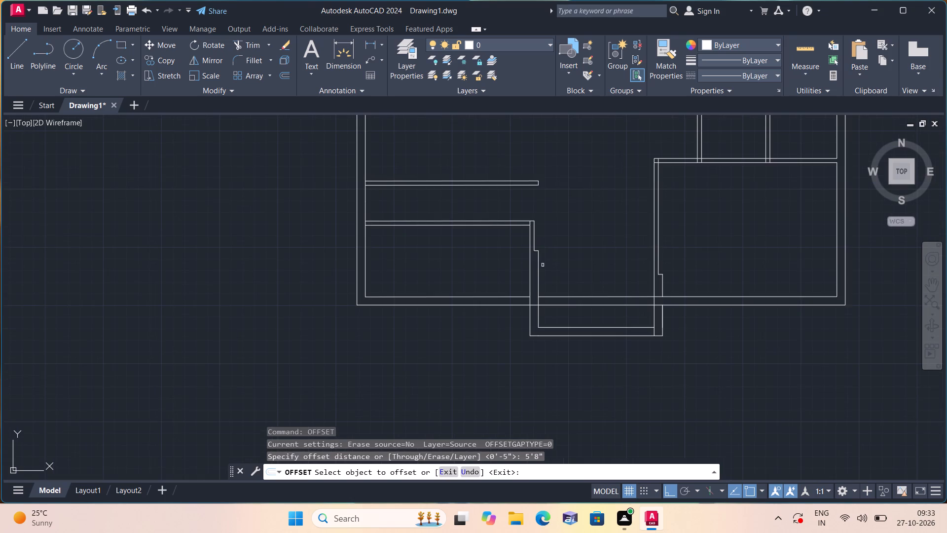
pyautogui.click(530, 269)
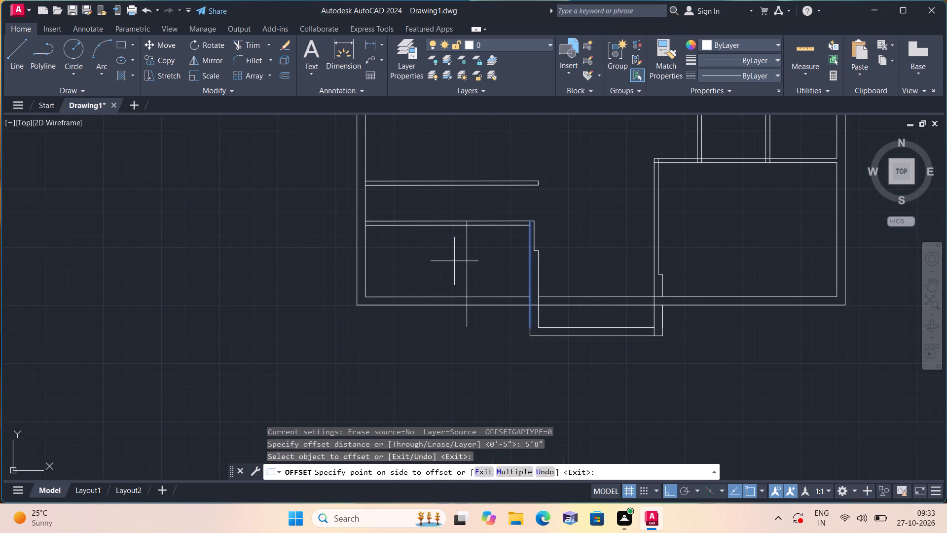
pyautogui.click(454, 261)
pyautogui.press('space')
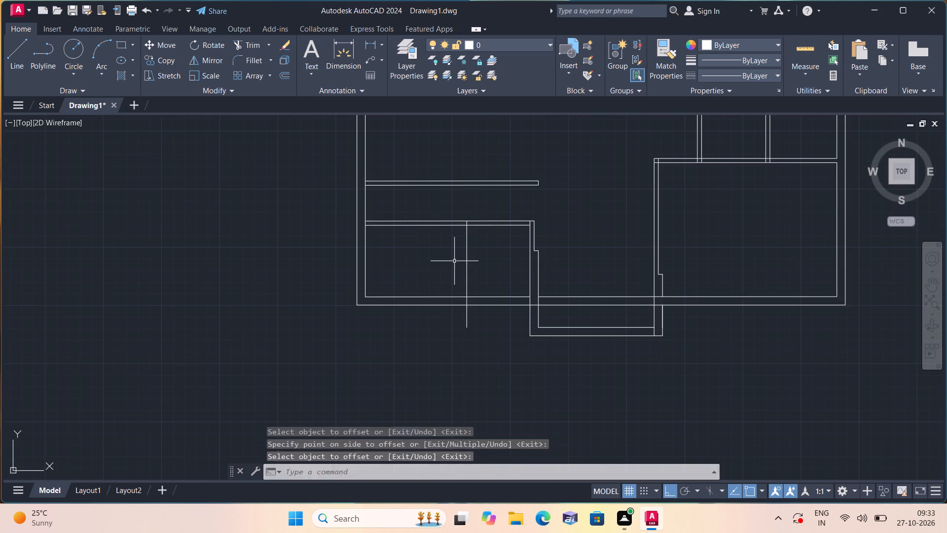
# Offset the new vertical line in the lower-left room 4.5" to the left.
pyautogui.press('space')
pyautogui.write('4.')
pyautogui.write('5"')
pyautogui.press('space')
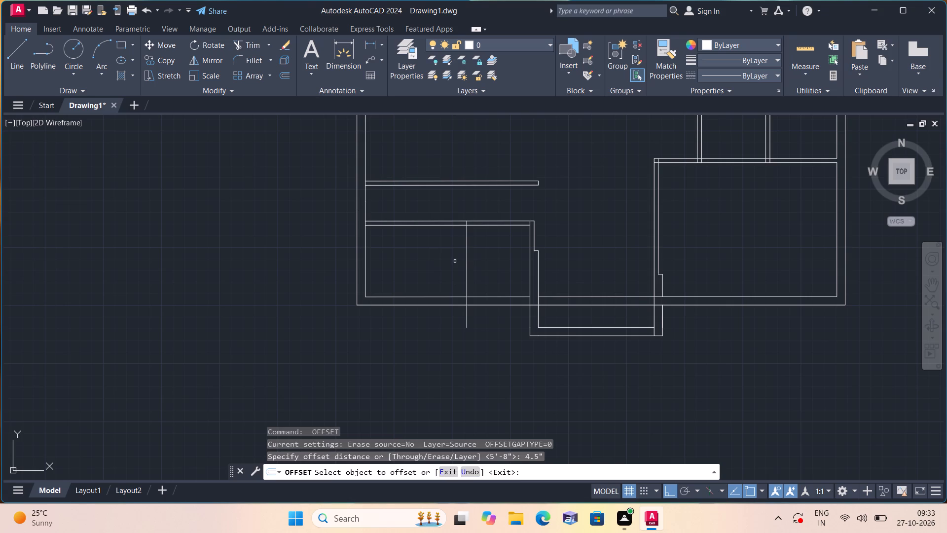
pyautogui.click(467, 266)
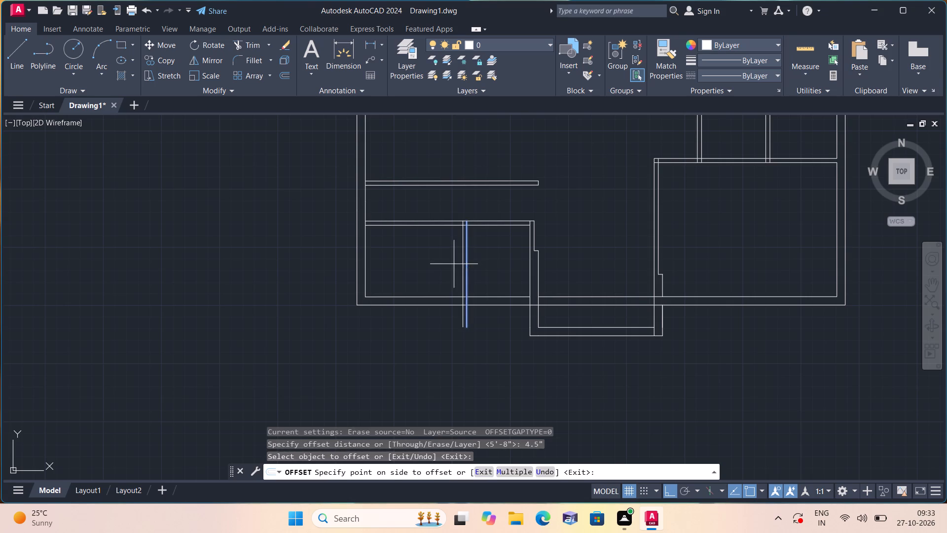
pyautogui.click(448, 262)
pyautogui.press('space')
# Offset the right line of the new vertical partition 9" to the left.
pyautogui.press('space')
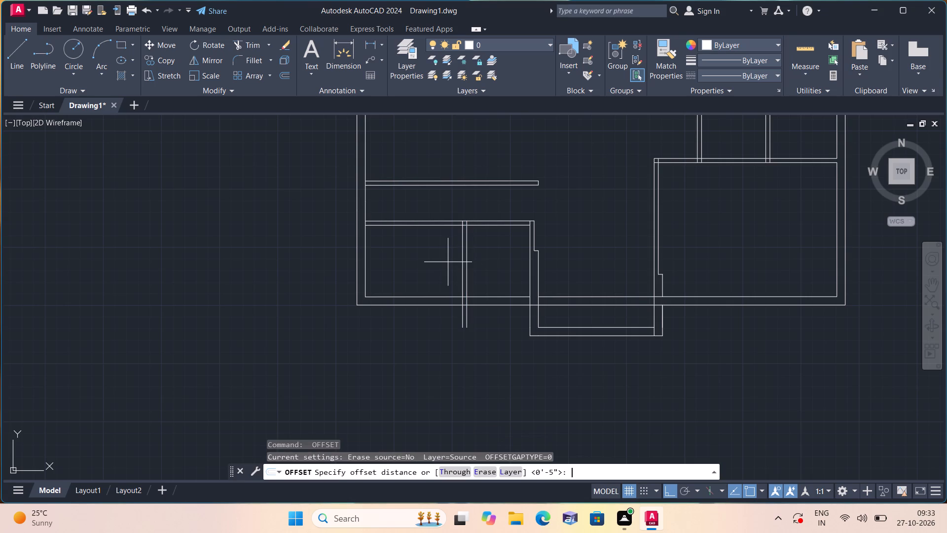
pyautogui.write('9"')
pyautogui.press('space')
pyautogui.scroll(1, 460, 280)
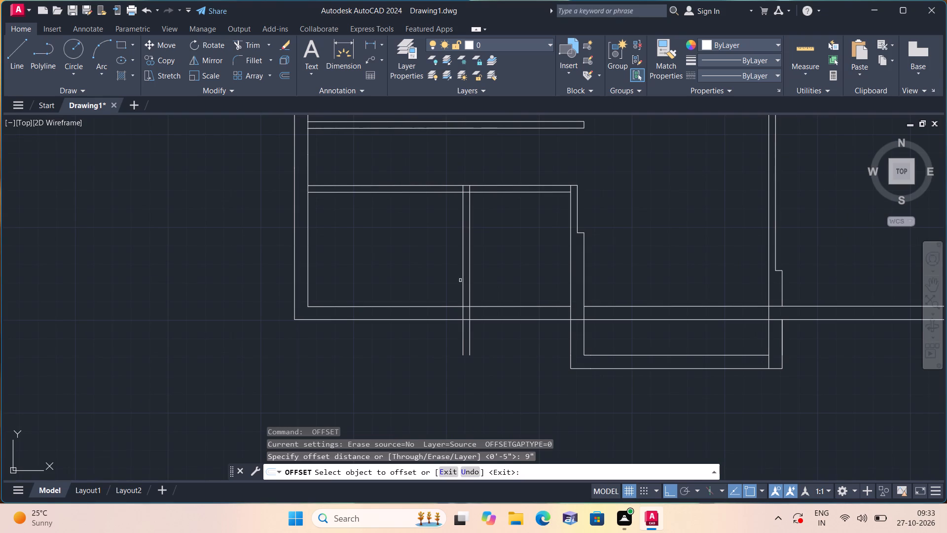
pyautogui.click(471, 287)
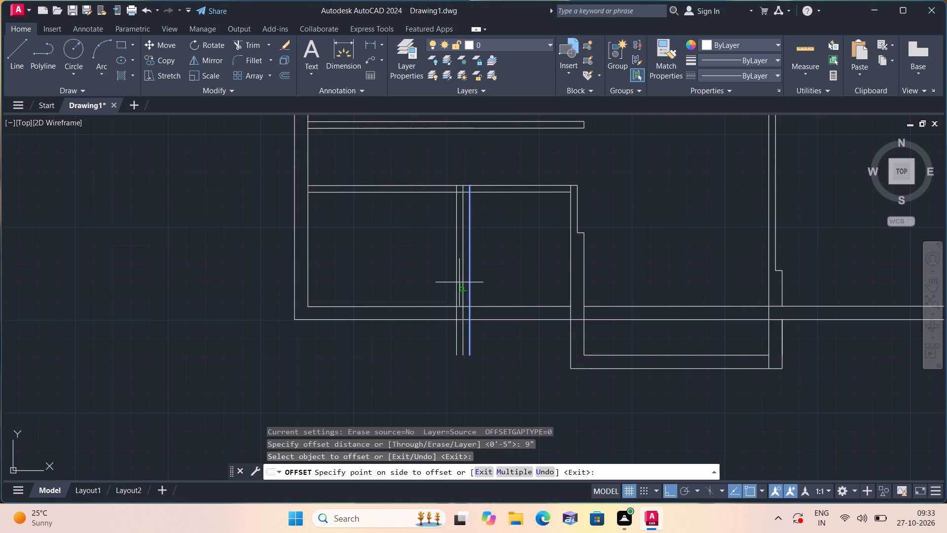
pyautogui.click(455, 281)
pyautogui.press('space')
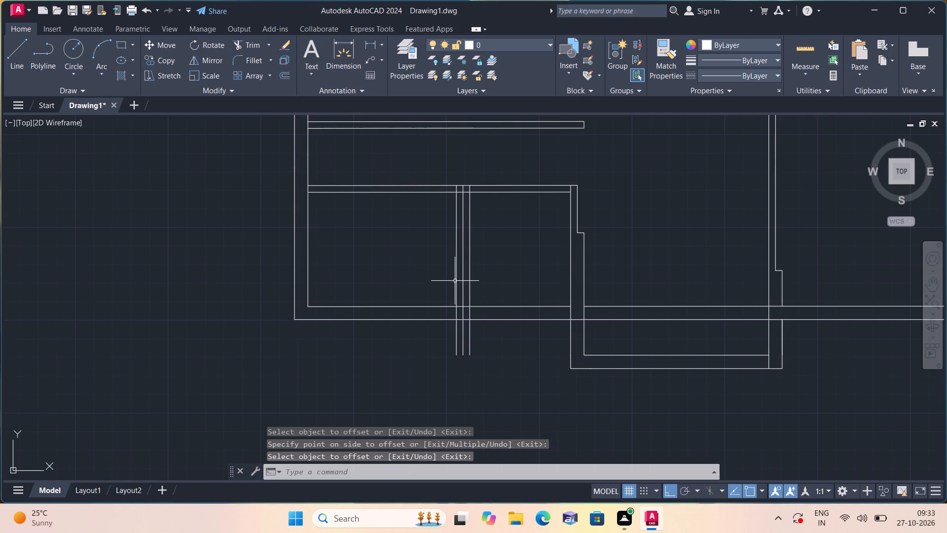
# Draw a short horizontal line between the left and middle lines of the new partition, a little above the bottom wall.
pyautogui.write('l')
pyautogui.press('space')
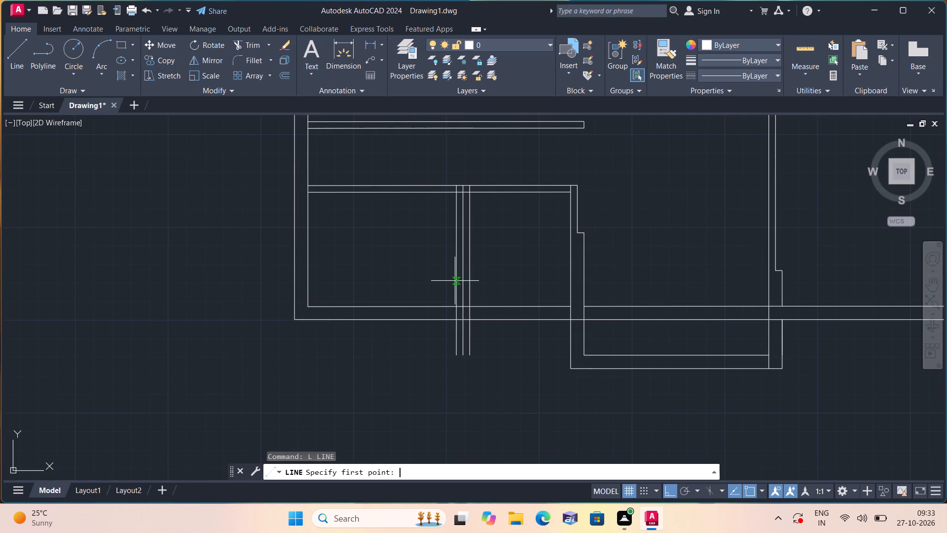
pyautogui.scroll(1, 455, 288)
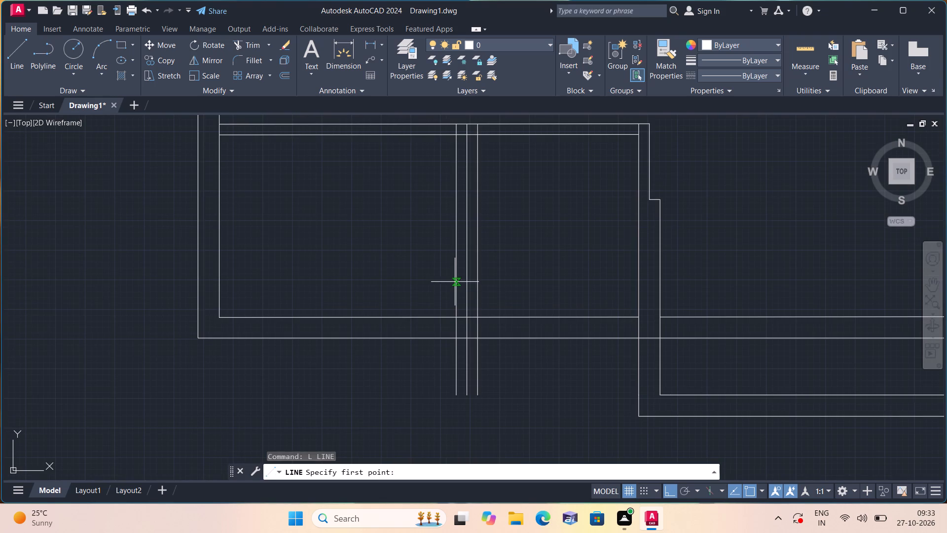
pyautogui.click(454, 276)
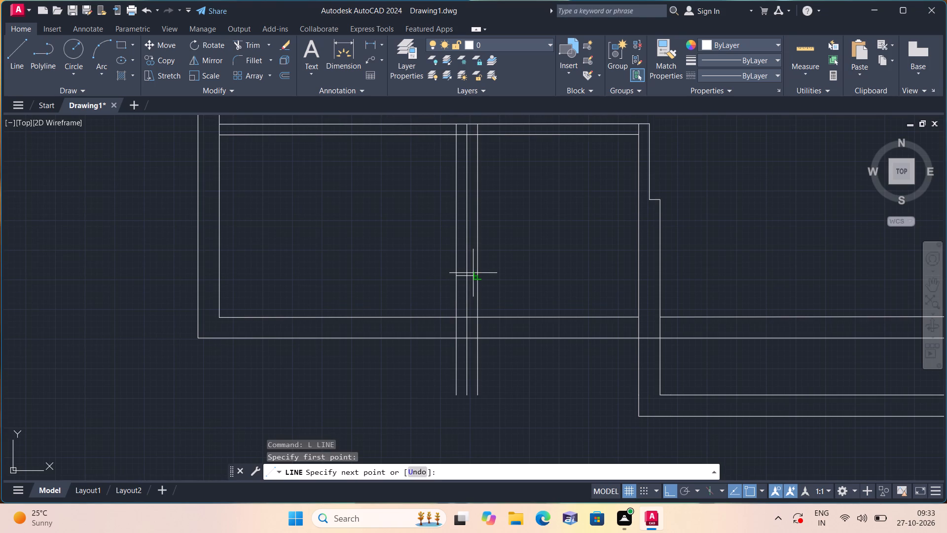
pyautogui.click(467, 276)
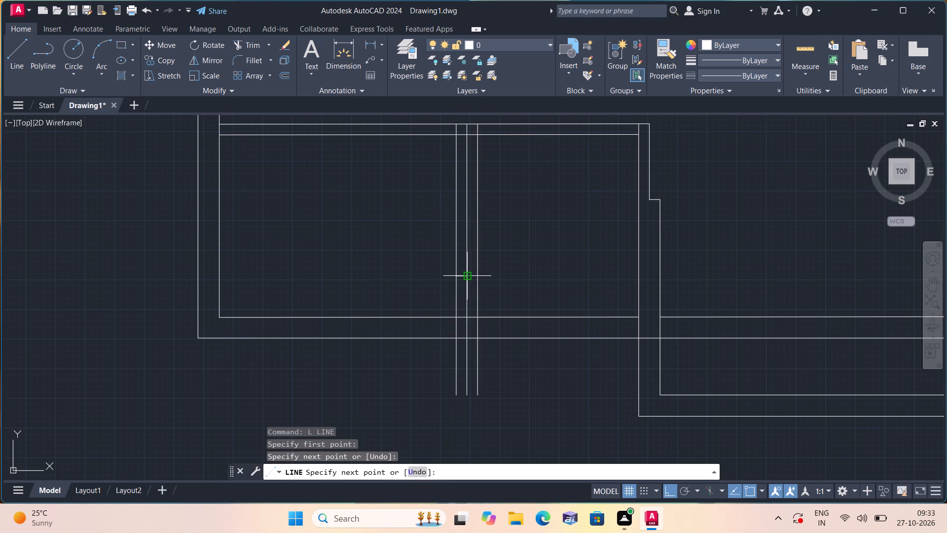
pyautogui.press('space')
# Trim both lines of the lower partition wall between the left outer wall and the new vertical partition.
pyautogui.write('trim')
pyautogui.press('space')
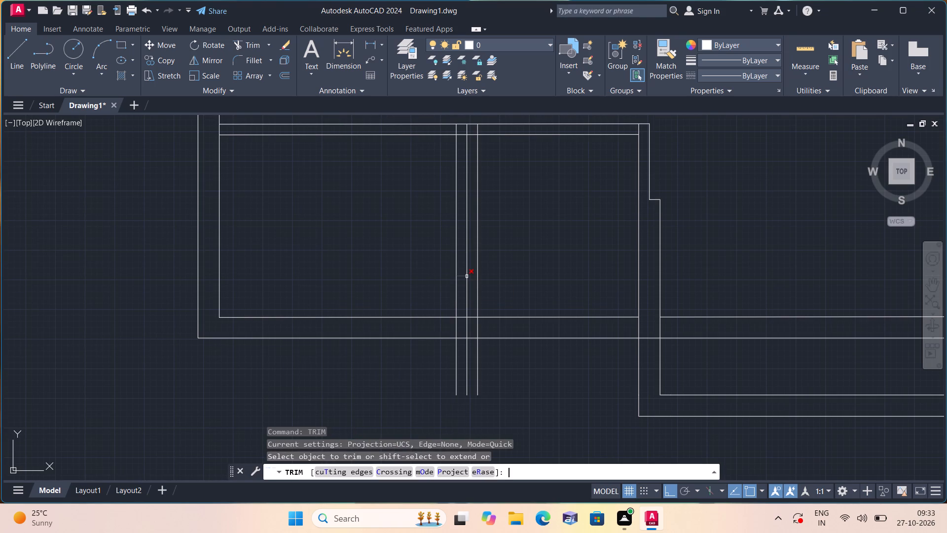
pyautogui.scroll(-1, 467, 276)
pyautogui.moveTo(412, 165); pyautogui.dragTo(413, 170)
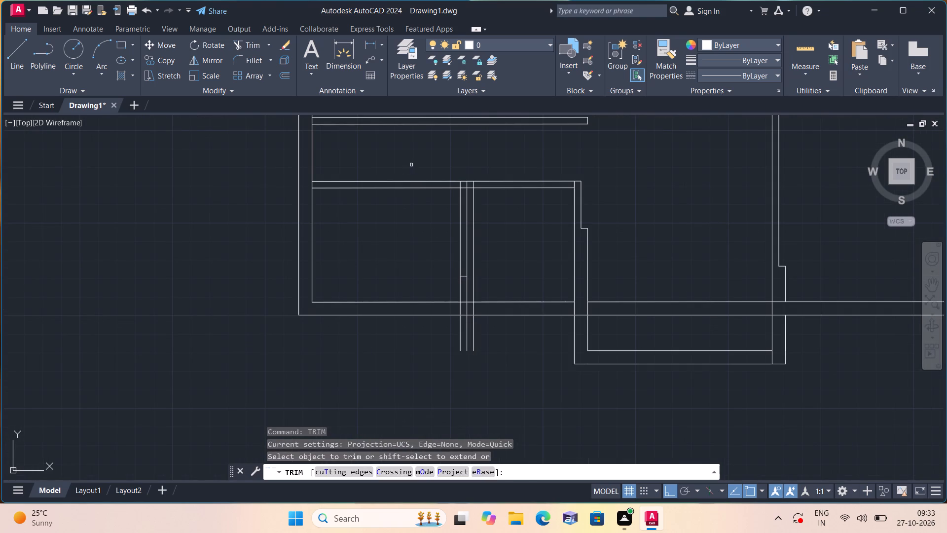
pyautogui.moveTo(413, 170); pyautogui.dragTo(404, 227)
pyautogui.scroll(-1, 404, 228)
pyautogui.scroll(1, 417, 282)
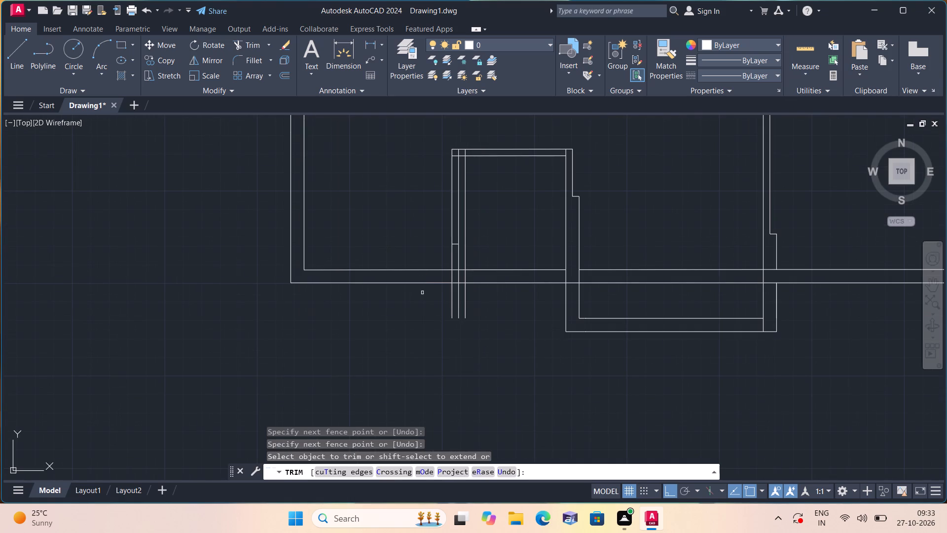
# Trim the new vertical partition's overhang below the bottom wall and the surplus lines at their junction, including the middle line below the short horizontal line.
pyautogui.moveTo(423, 299); pyautogui.dragTo(471, 299)
pyautogui.middleClick(471, 299)
pyautogui.scroll(3, 454, 257)
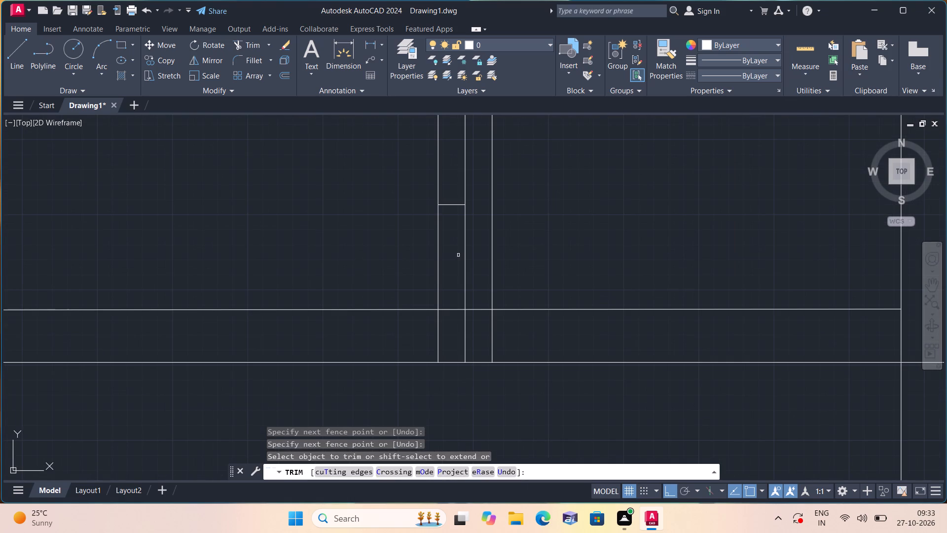
pyautogui.click(460, 256)
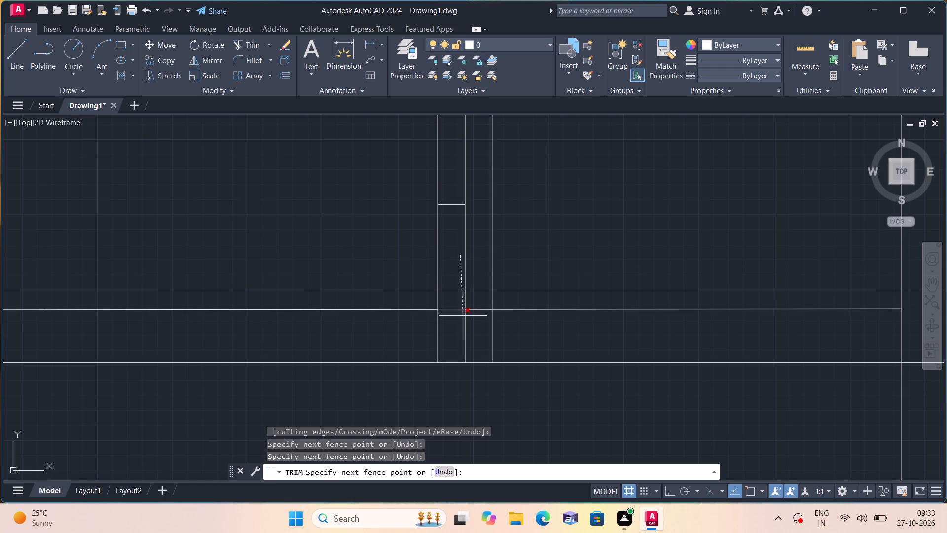
pyautogui.click(471, 305)
pyautogui.moveTo(464, 304); pyautogui.dragTo(461, 319)
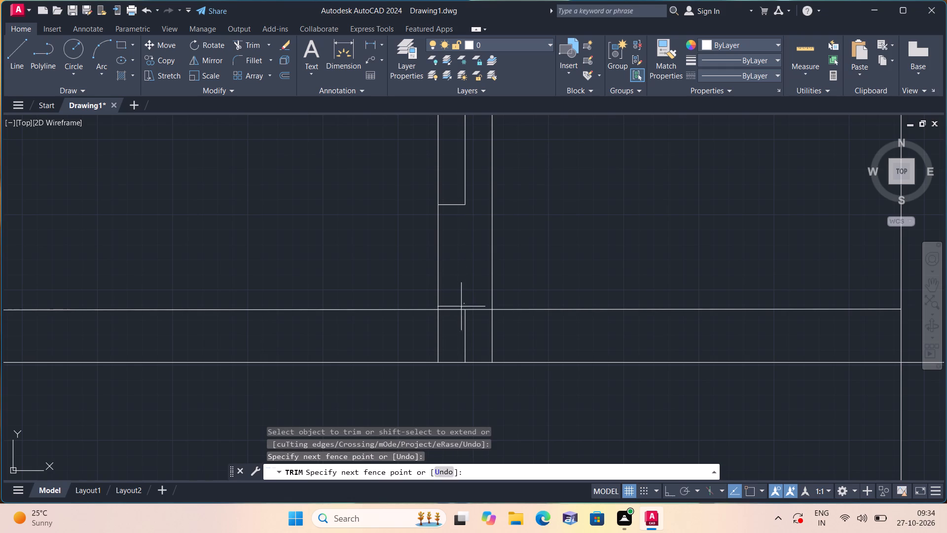
pyautogui.moveTo(461, 319); pyautogui.dragTo(474, 303)
pyautogui.moveTo(473, 301); pyautogui.dragTo(471, 326)
pyautogui.moveTo(471, 326); pyautogui.dragTo(507, 330)
pyautogui.scroll(-1, 509, 321)
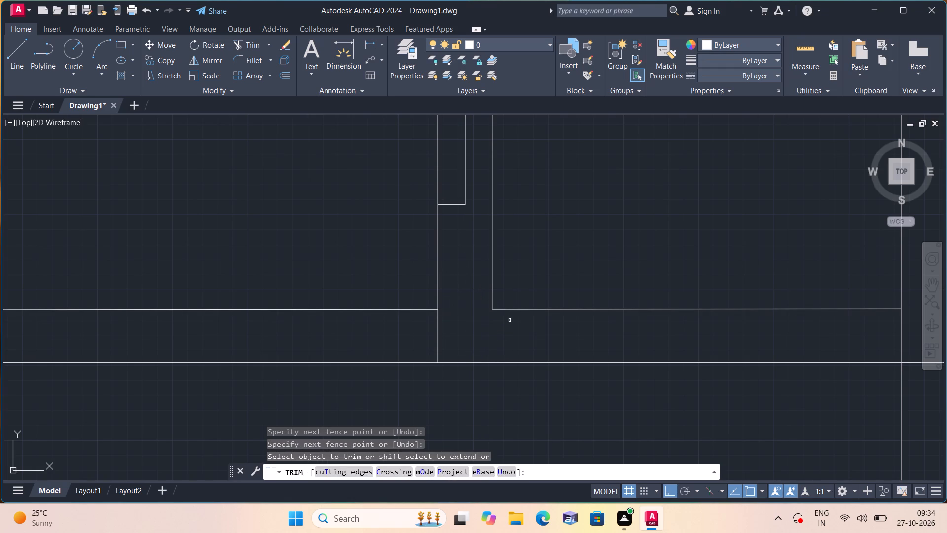
# Trim the partition's left line above the short horizontal line and the overlapping lines at the small room's top-left corner.
pyautogui.scroll(-2, 504, 286)
pyautogui.moveTo(553, 206); pyautogui.dragTo(549, 293, button='middle')
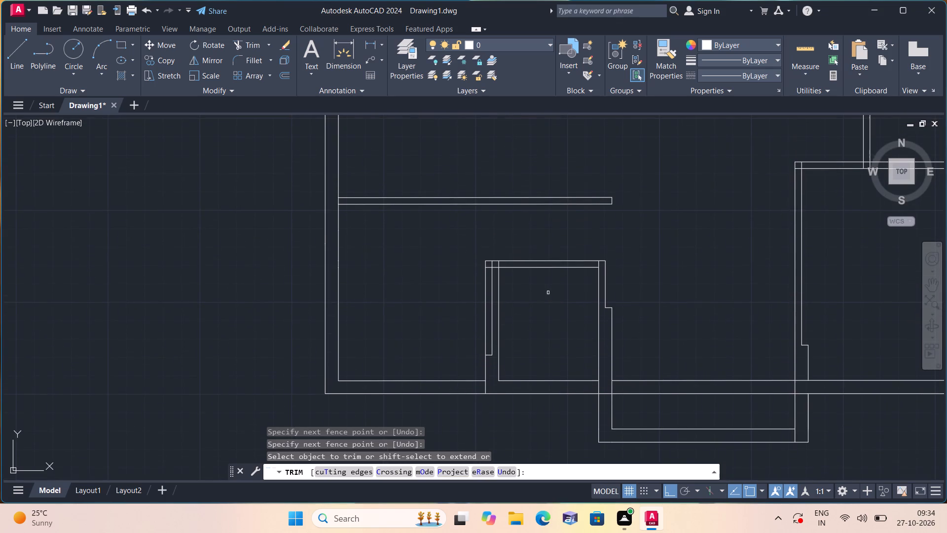
pyautogui.scroll(2, 524, 273)
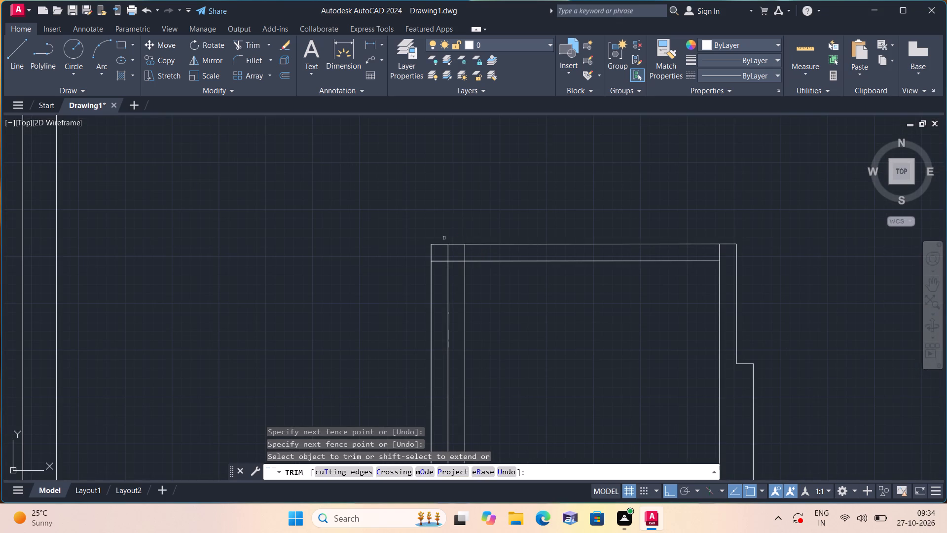
pyautogui.moveTo(443, 237); pyautogui.dragTo(432, 263)
pyautogui.scroll(-1, 432, 263)
pyautogui.moveTo(432, 263); pyautogui.dragTo(427, 224, button='middle')
pyautogui.click(427, 223)
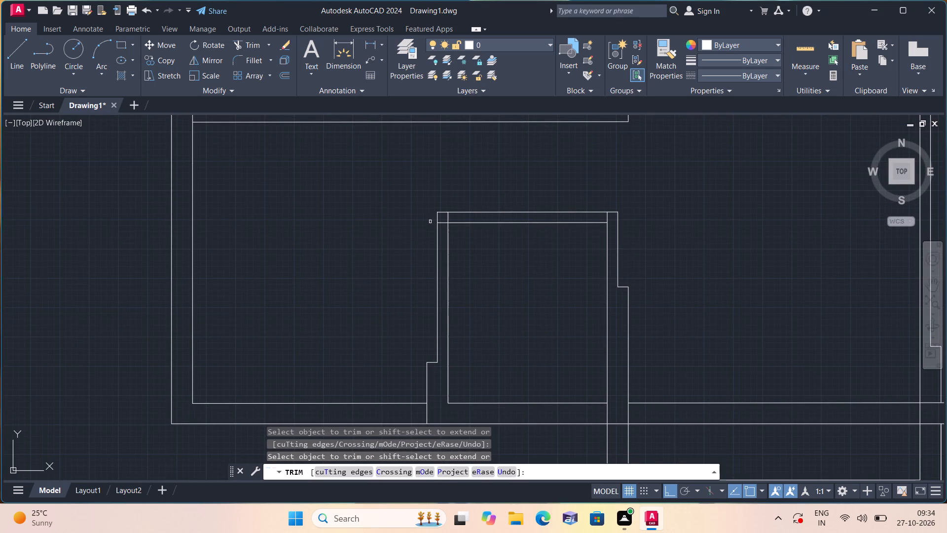
pyautogui.scroll(3, 433, 221)
pyautogui.click(443, 231)
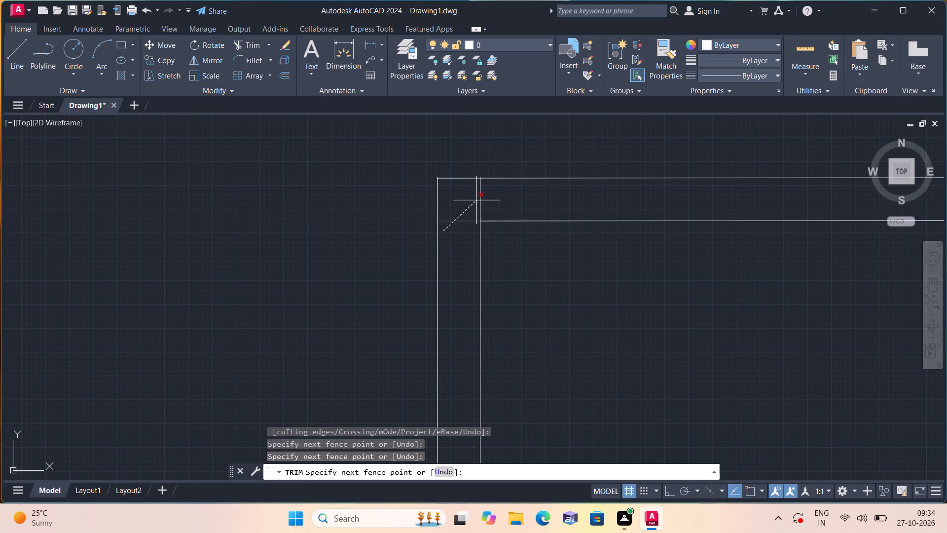
pyautogui.click(501, 197)
pyautogui.scroll(-5, 484, 194)
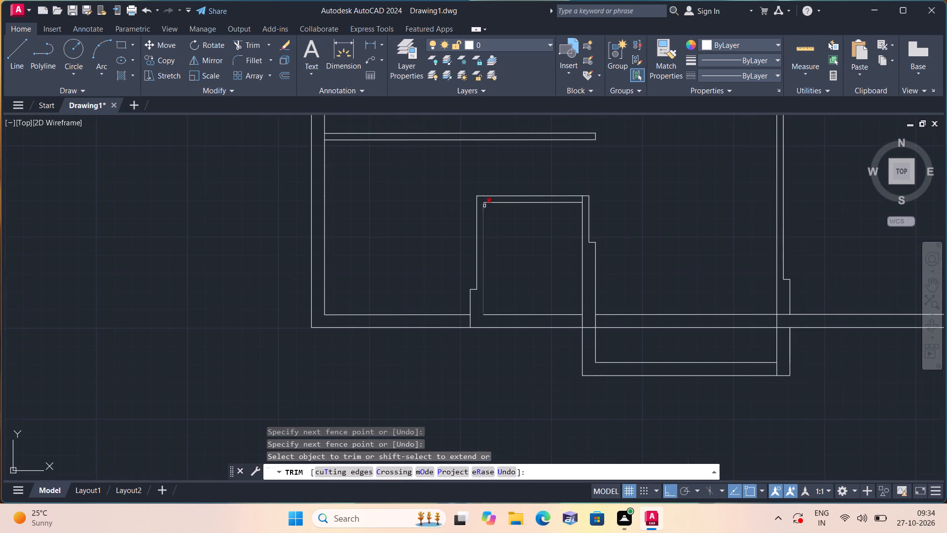
pyautogui.scroll(-1, 515, 249)
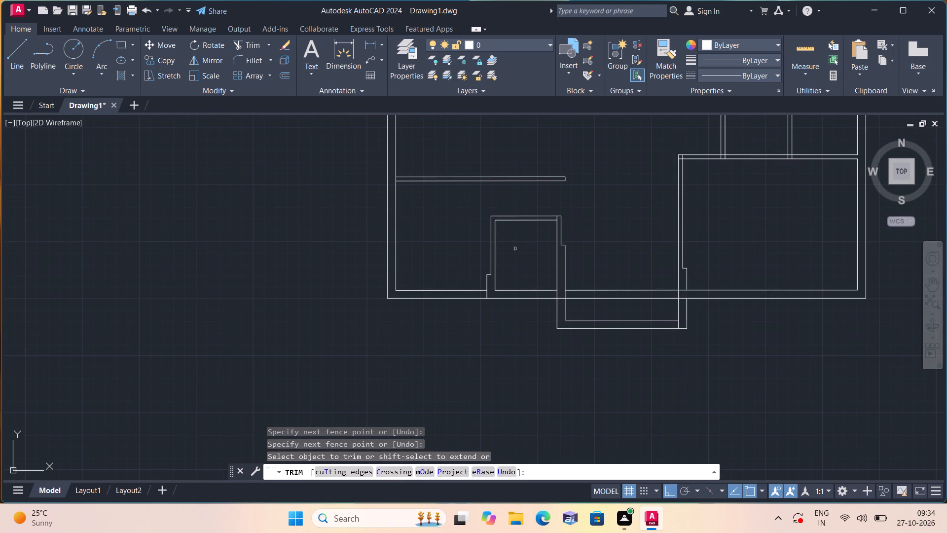
pyautogui.scroll(-1, 515, 249)
pyautogui.press('Escape')
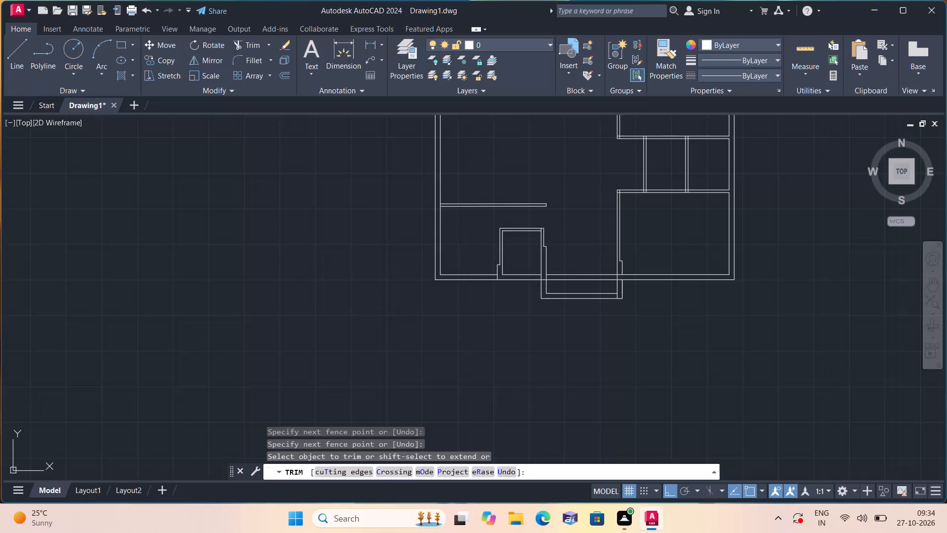
# Examine the wall layout around the lower-left room and the lower projection.
pyautogui.scroll(-1, 512, 249)
pyautogui.scroll(2, 515, 251)
pyautogui.scroll(-2, 515, 251)
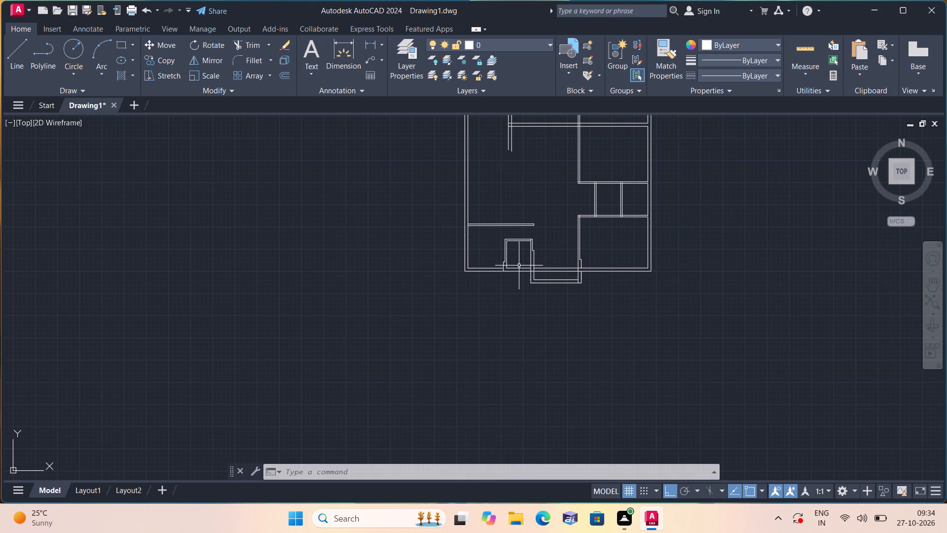
pyautogui.scroll(2, 517, 281)
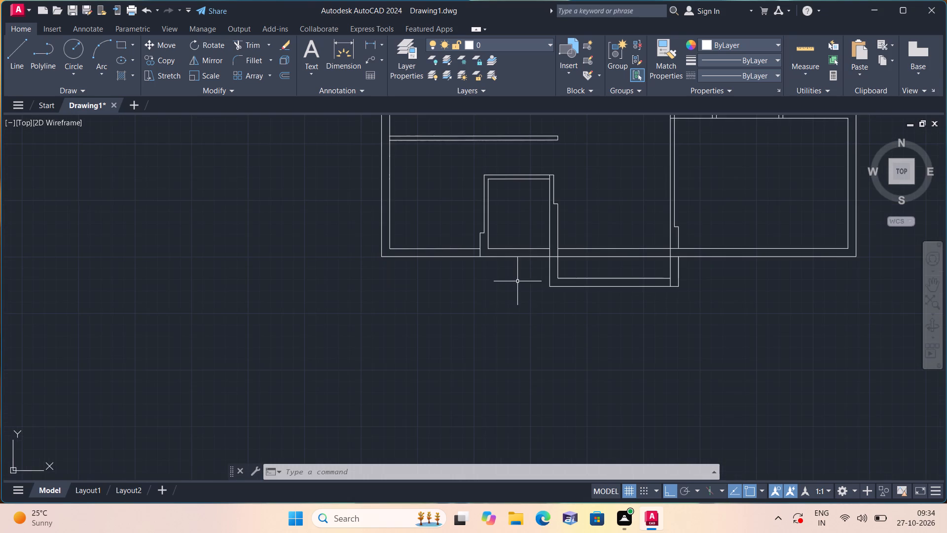
pyautogui.scroll(1, 511, 310)
pyautogui.scroll(-1, 511, 310)
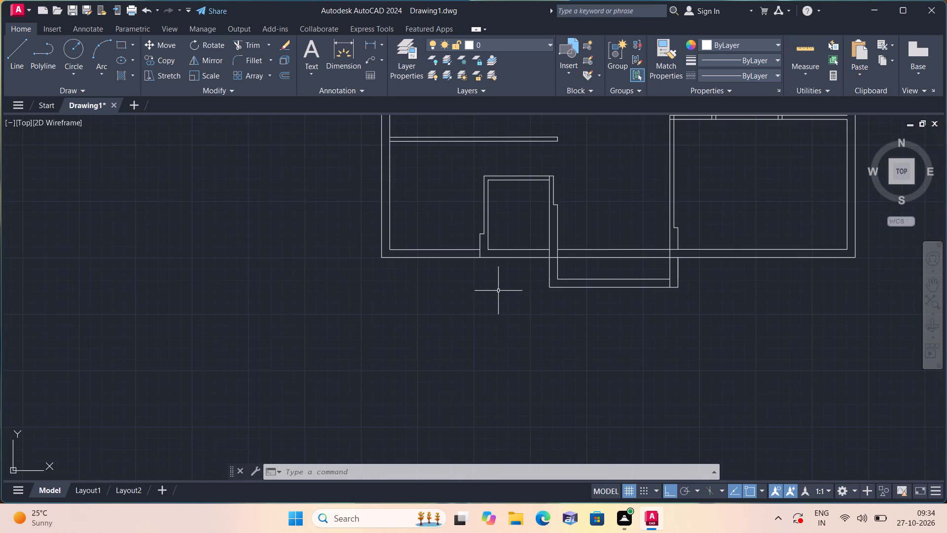
pyautogui.moveTo(404, 255); pyautogui.dragTo(375, 352, button='middle')
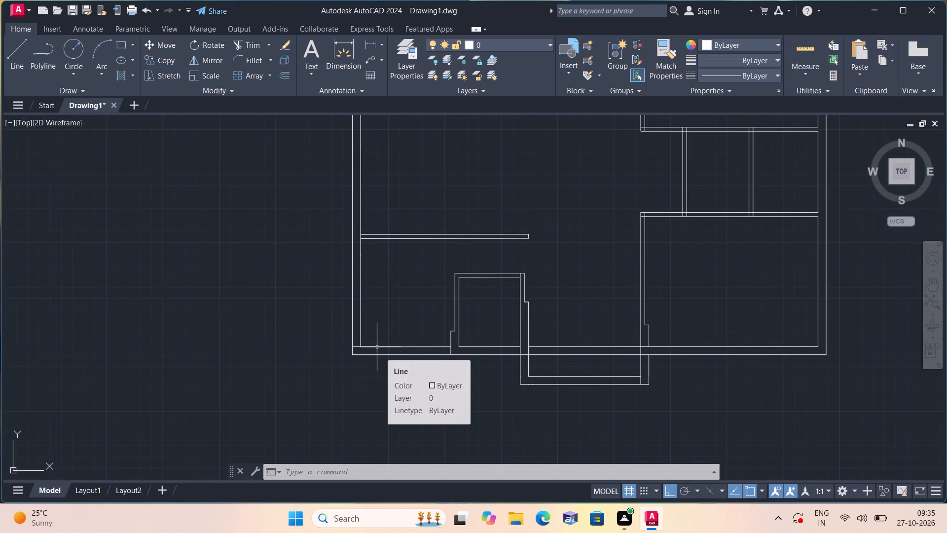
pyautogui.scroll(1, 377, 346)
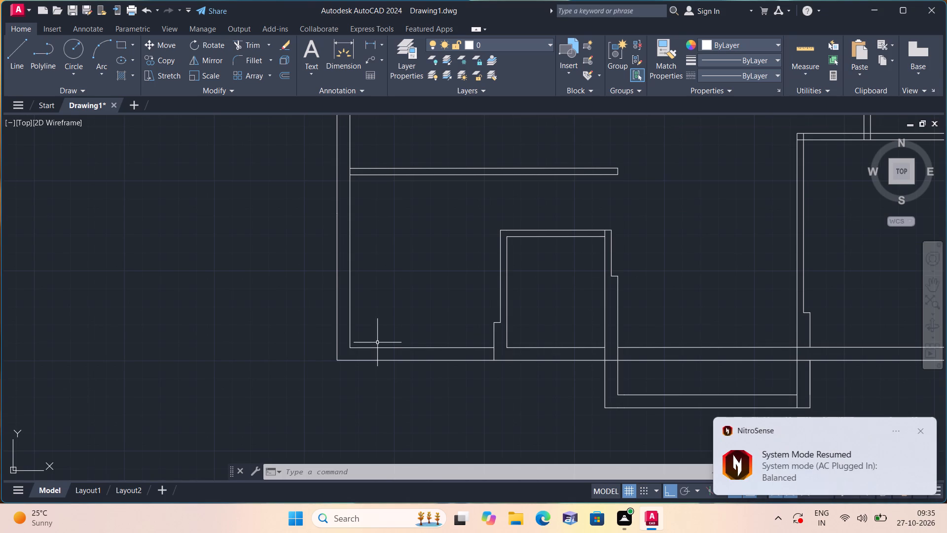
pyautogui.moveTo(401, 273); pyautogui.dragTo(375, 293, button='middle')
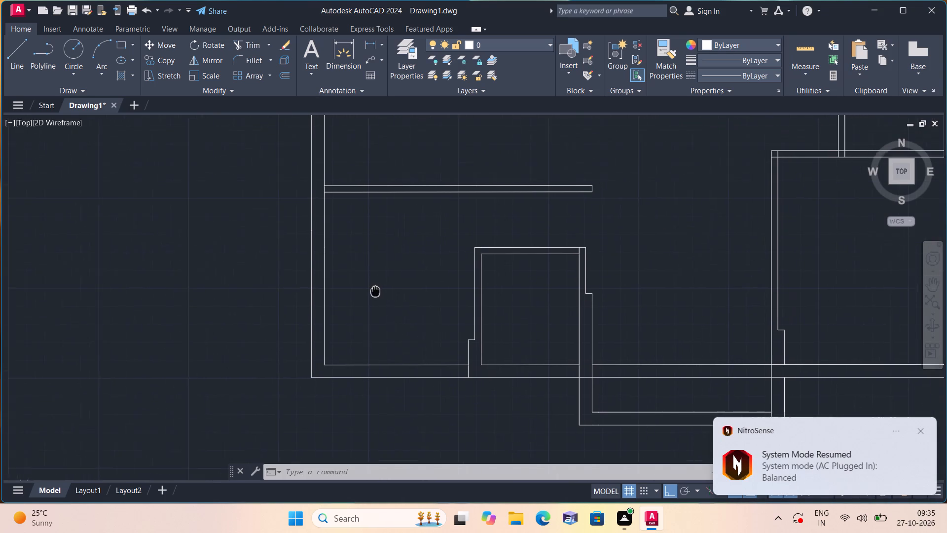
pyautogui.moveTo(375, 293); pyautogui.dragTo(372, 302, button='middle')
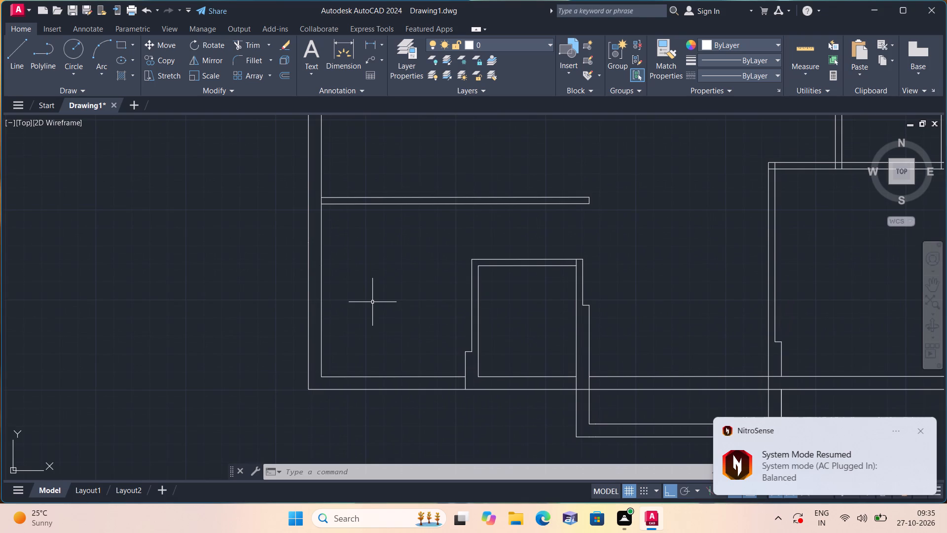
pyautogui.scroll(1, 372, 300)
pyautogui.scroll(-1, 377, 299)
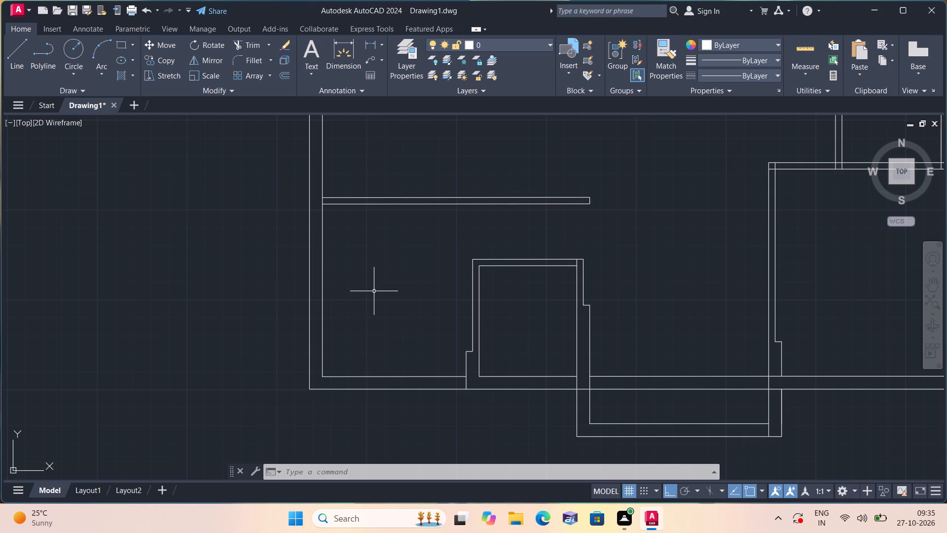
pyautogui.scroll(-2, 377, 286)
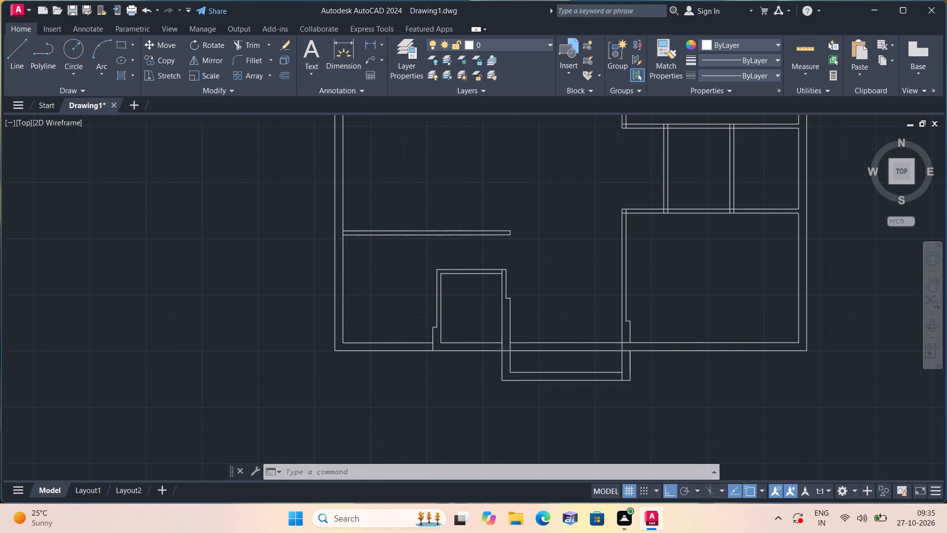
# Offset the top line of the horizontal partition above the small lower-left room 7'6" upward.
pyautogui.scroll(-1, 374, 290)
pyautogui.moveTo(354, 253); pyautogui.dragTo(342, 331, button='middle')
pyautogui.scroll(1, 411, 296)
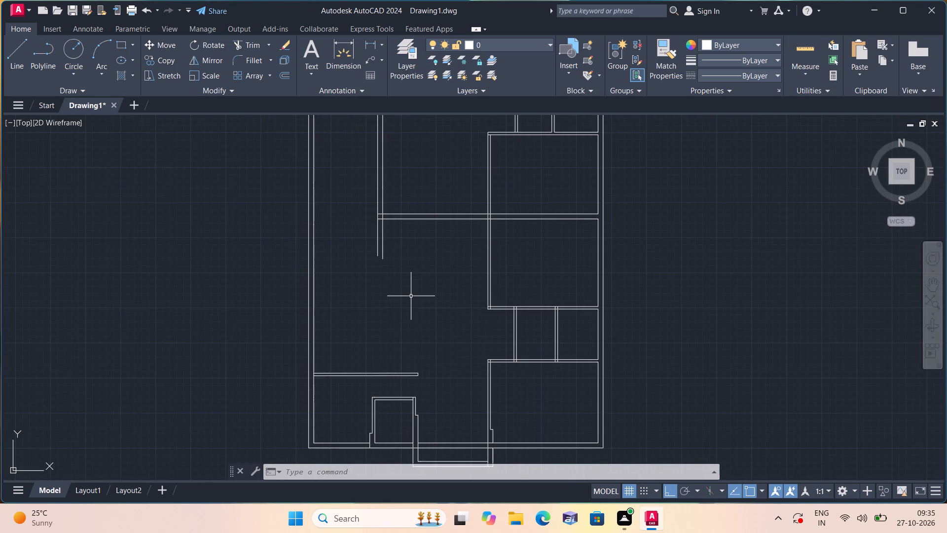
pyautogui.write('off')
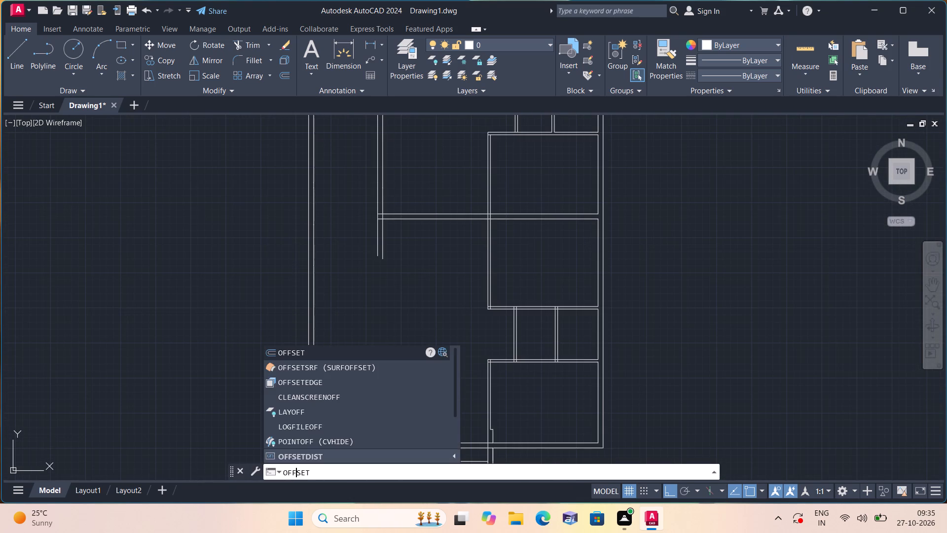
pyautogui.press('space')
pyautogui.write('7\'6"')
pyautogui.press('space')
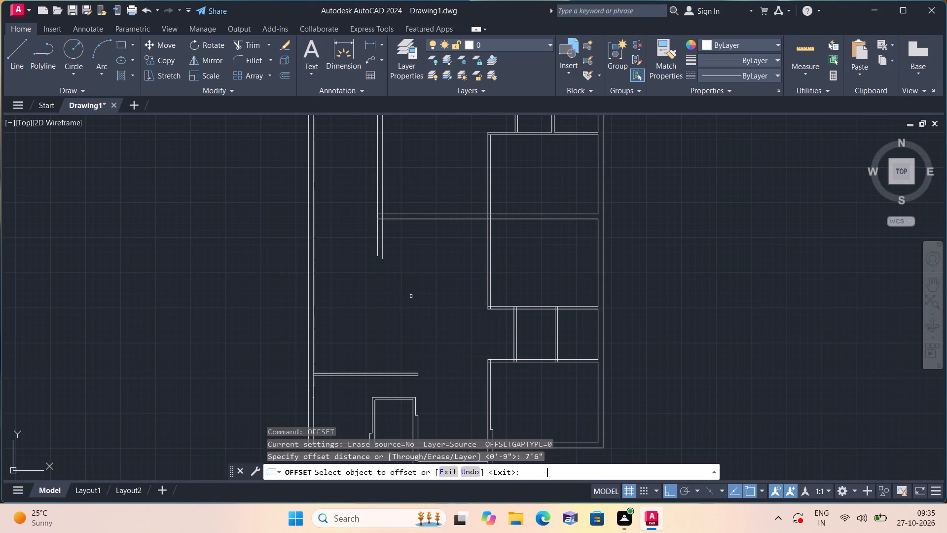
pyautogui.click(391, 371)
pyautogui.click(389, 373)
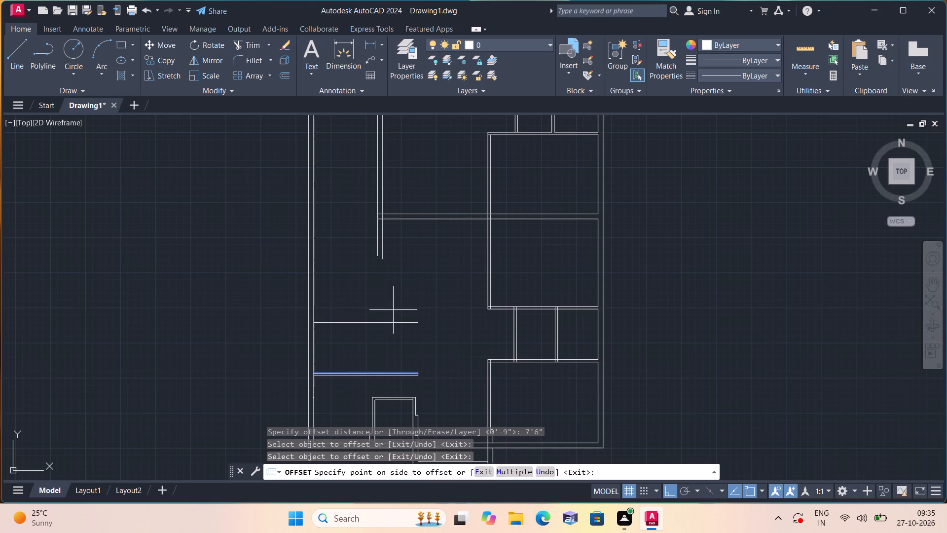
pyautogui.click(394, 307)
pyautogui.press('space')
# Offset the new horizontal line 9" upward to give the wall its thickness.
pyautogui.press('space')
pyautogui.write('9"')
pyautogui.press('space')
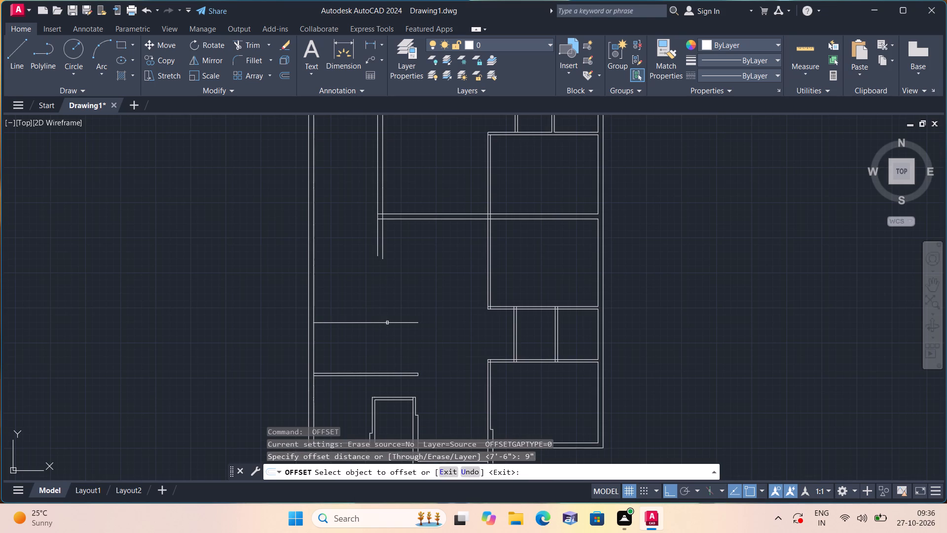
pyautogui.click(388, 323)
pyautogui.click(382, 305)
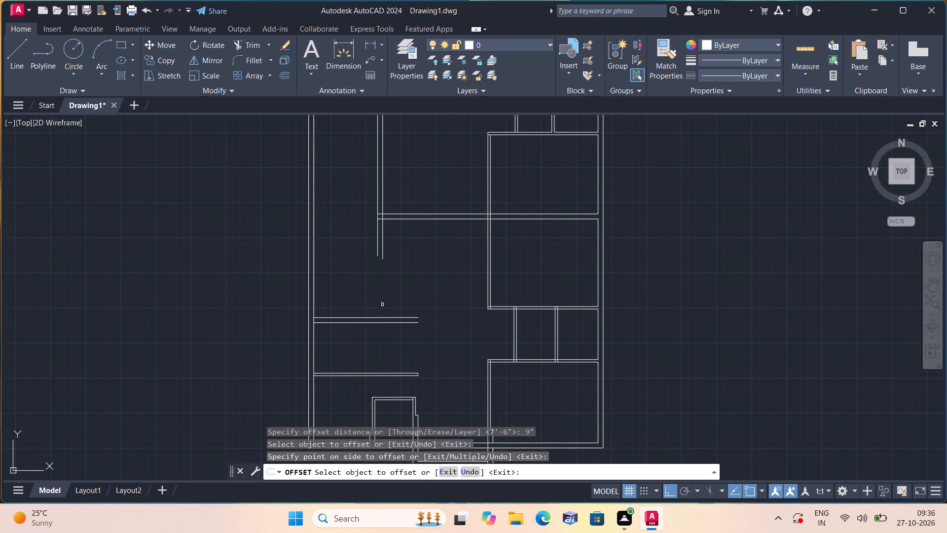
pyautogui.press('space')
# Offset the top line of the new 9" horizontal wall 4'6" upward.
pyautogui.press('space')
pyautogui.write("4'9")
pyautogui.press('BackSpace')
pyautogui.write('6"')
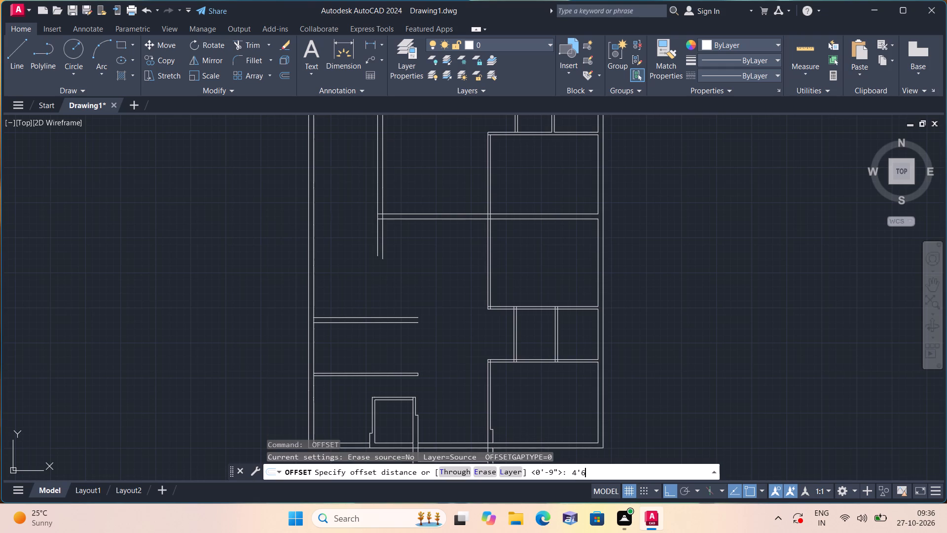
pyautogui.press('space')
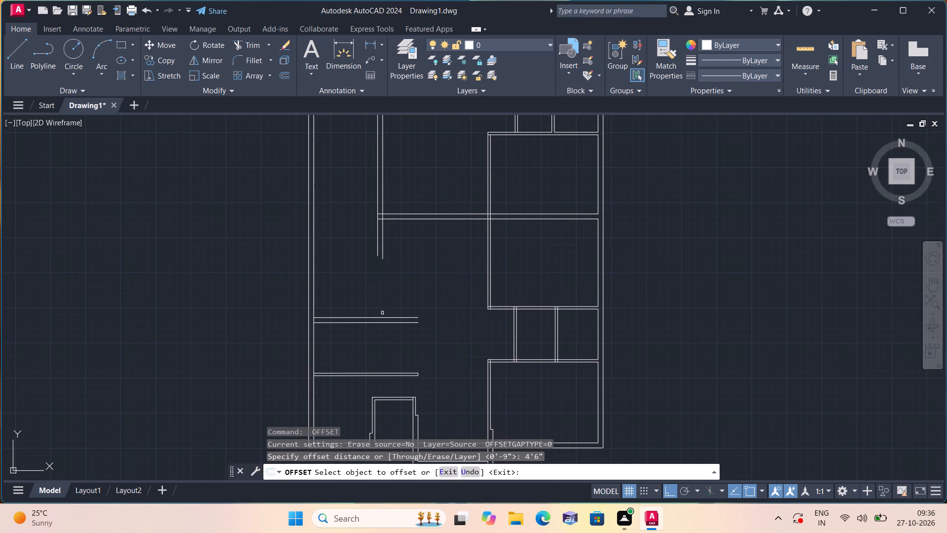
pyautogui.click(386, 318)
pyautogui.click(384, 278)
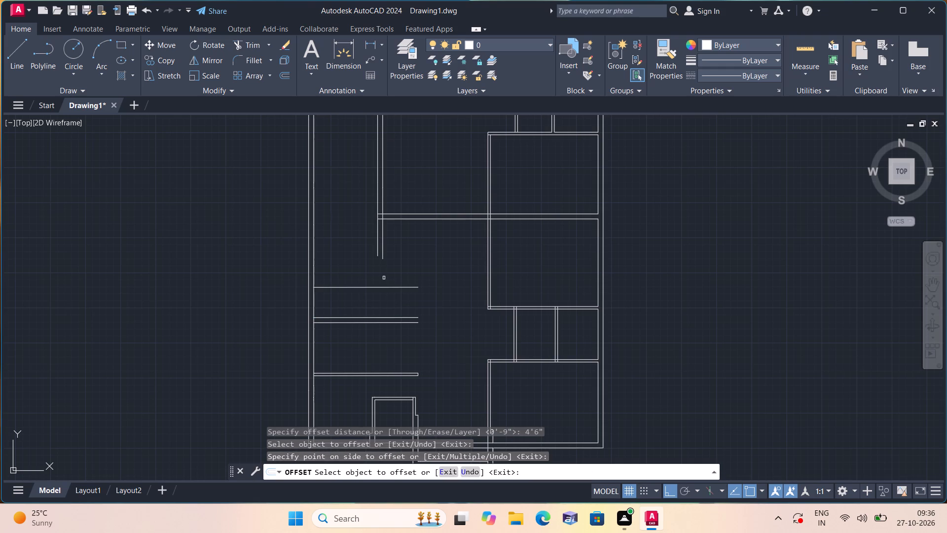
pyautogui.press('space')
# Offset the uppermost horizontal partition line on the left side 9" upward to give the wall its thickness.
pyautogui.press('space')
pyautogui.write('9"')
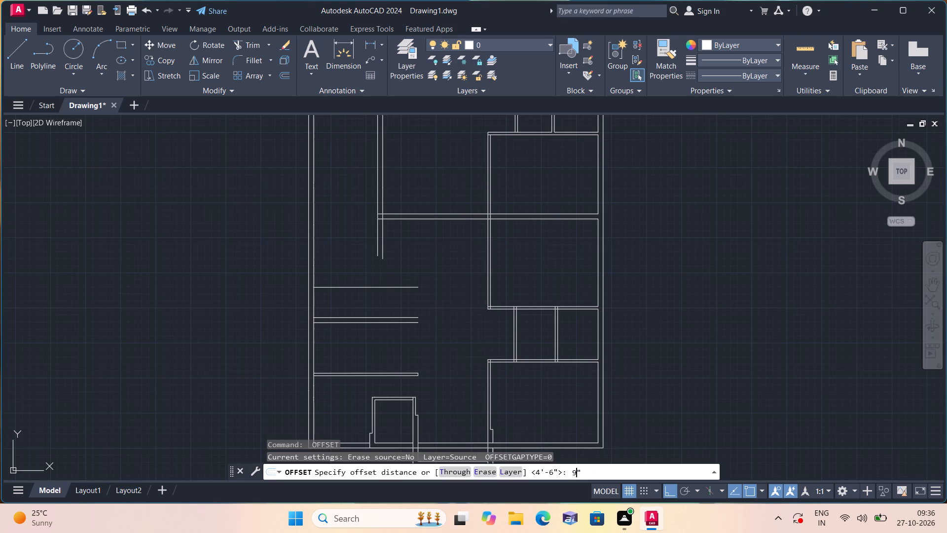
pyautogui.press('space')
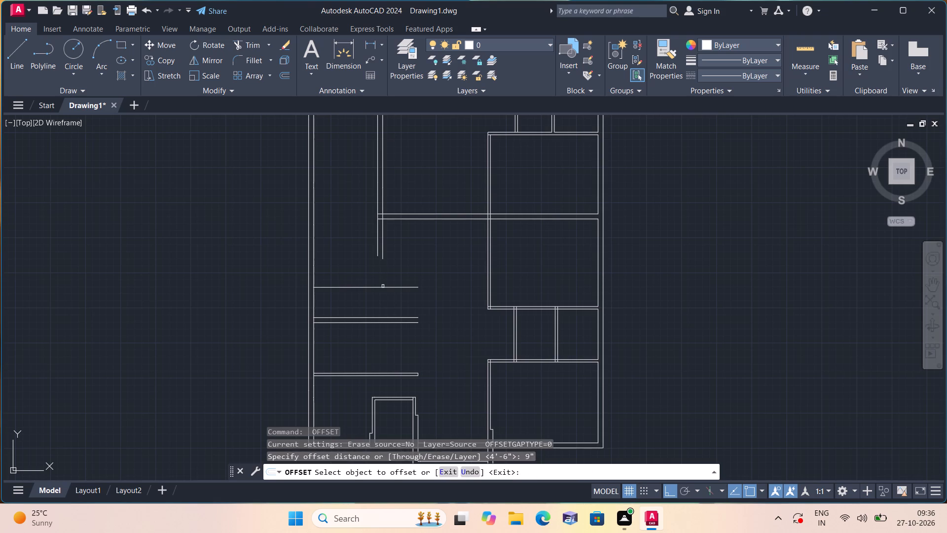
pyautogui.click(383, 286)
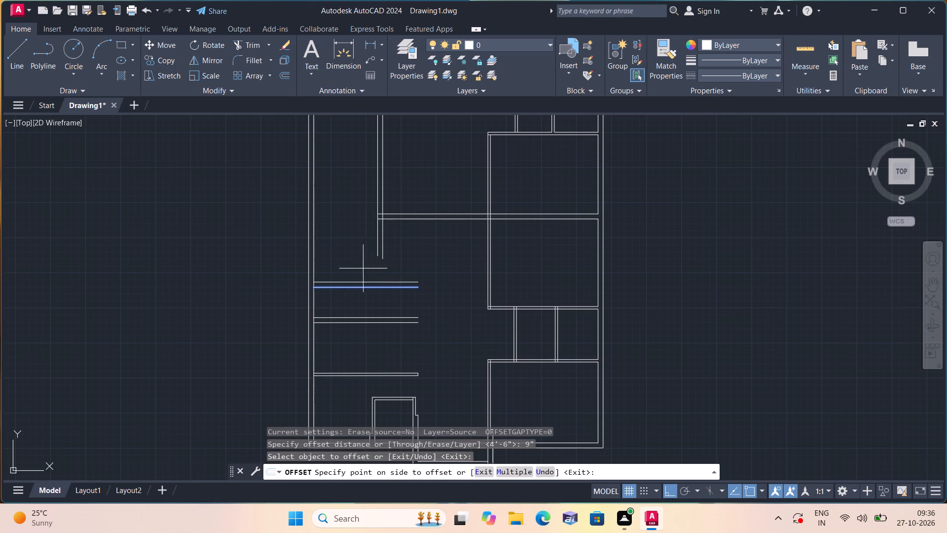
pyautogui.moveTo(351, 261); pyautogui.dragTo(386, 338, button='middle')
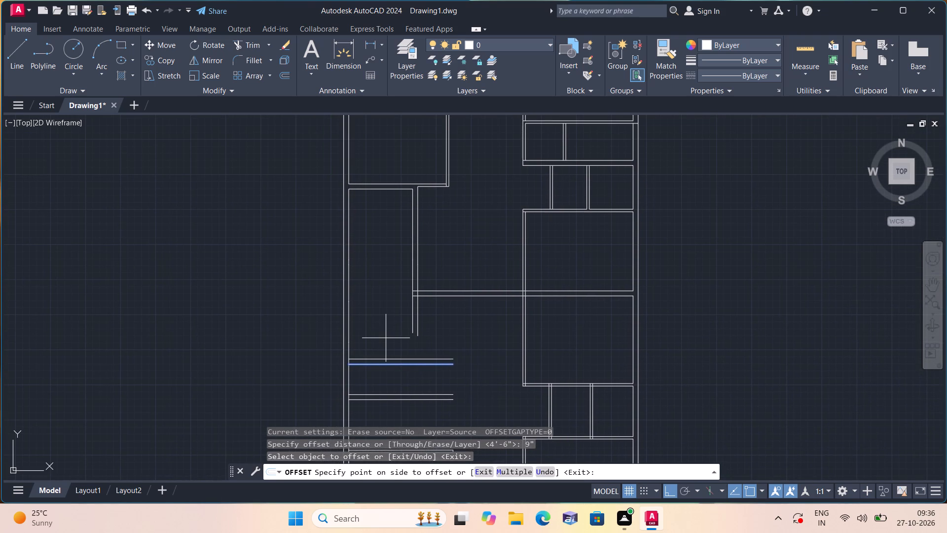
pyautogui.press('space')
pyautogui.press('space')
pyautogui.press('space')
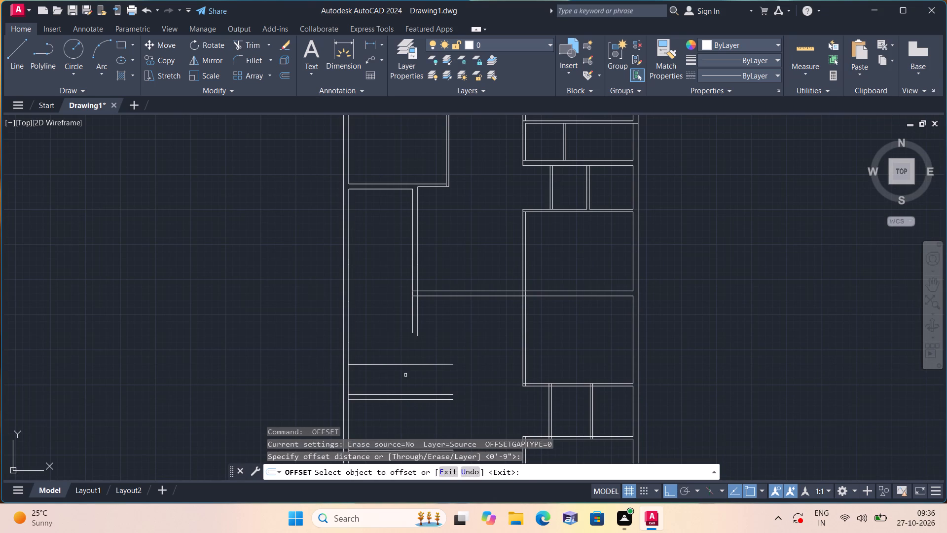
pyautogui.click(406, 364)
pyautogui.click(377, 320)
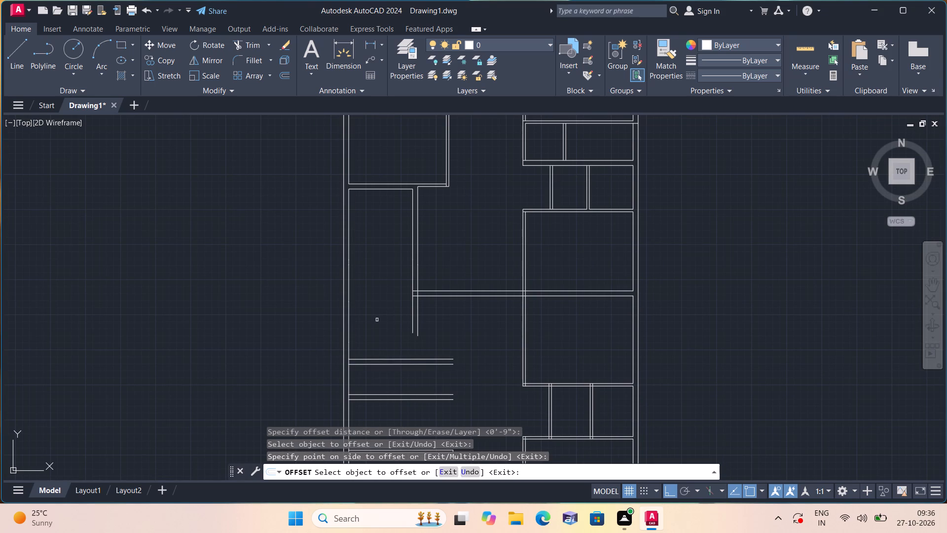
pyautogui.press('space')
# Offset the top line of the uppermost 9" partition 5'6" upward.
pyautogui.press('space')
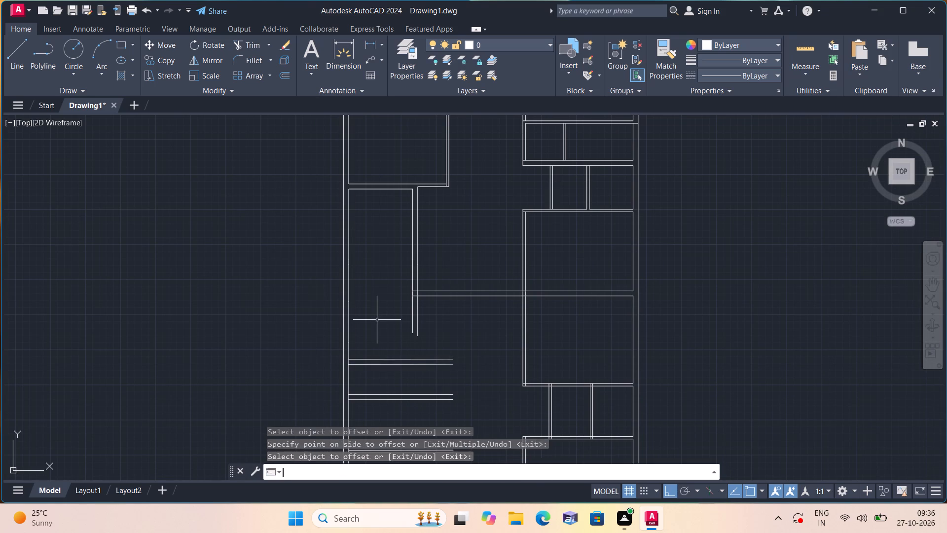
pyautogui.write('5\'6"')
pyautogui.press('space')
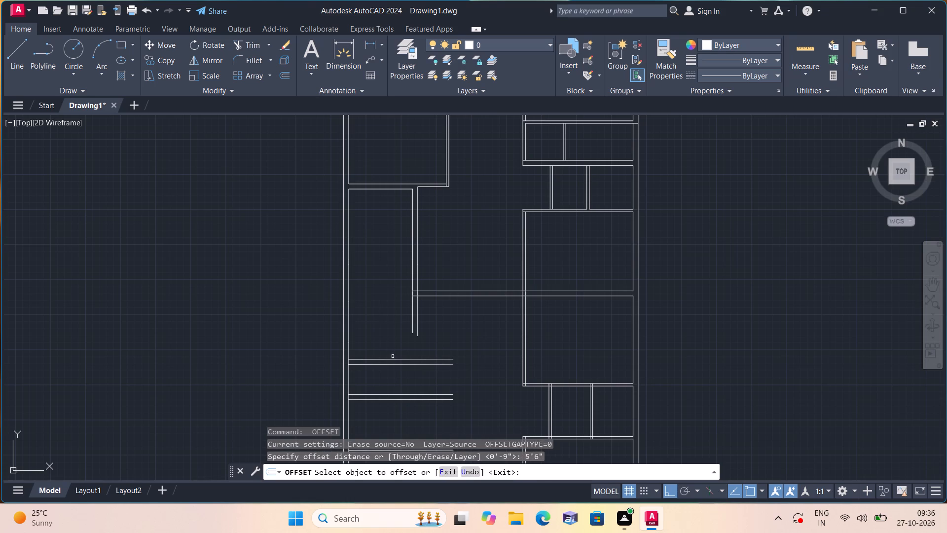
pyautogui.click(394, 357)
pyautogui.click(396, 361)
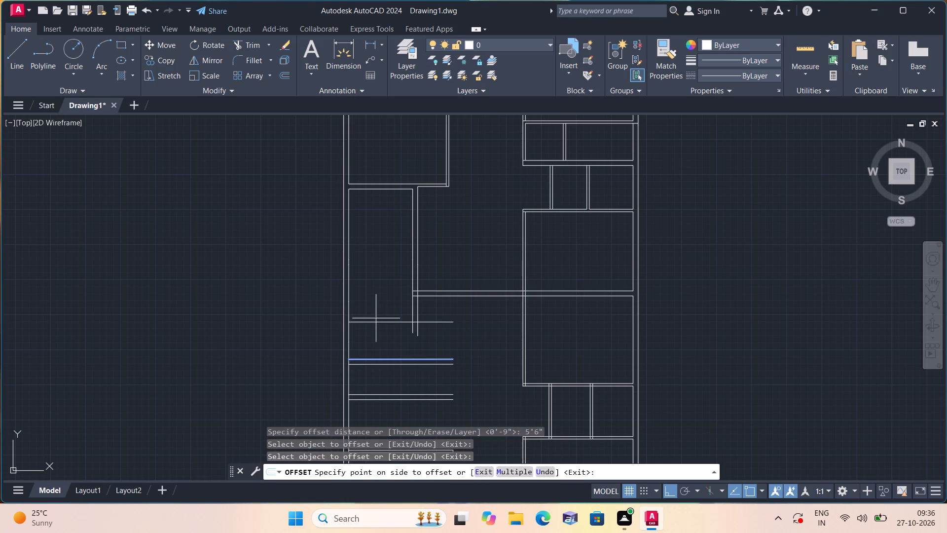
pyautogui.click(375, 306)
pyautogui.press('space')
# Offset the new horizontal line 9" upward to form another double-line partition.
pyautogui.press('space')
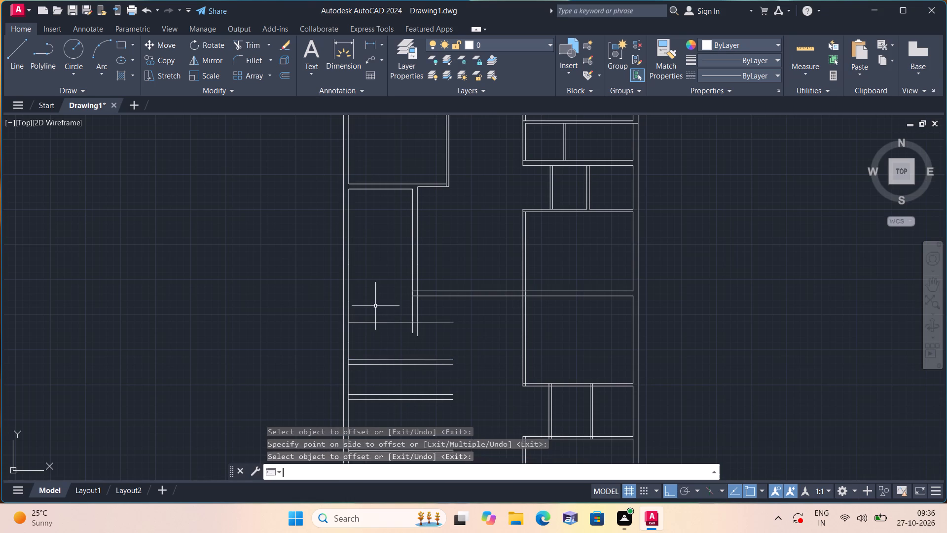
pyautogui.write('9"')
pyautogui.press('space')
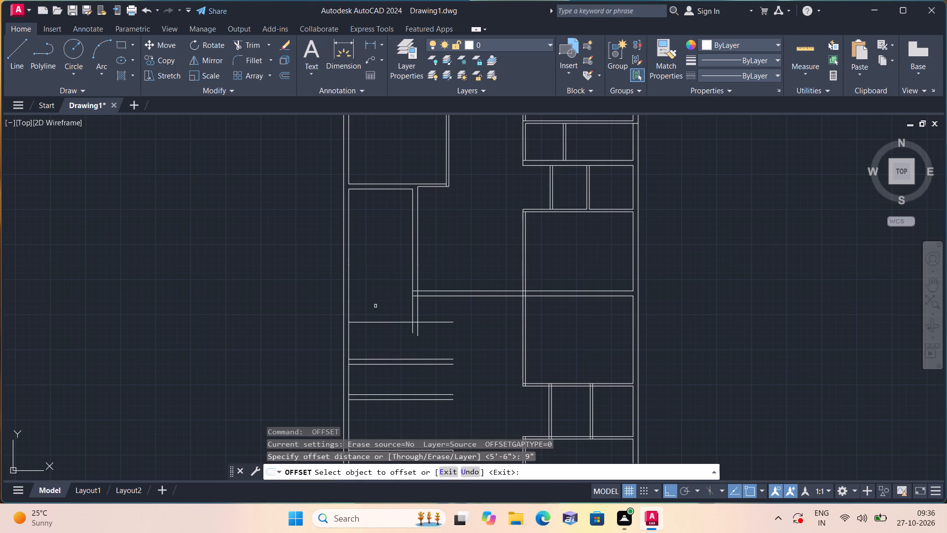
pyautogui.click(384, 324)
pyautogui.click(377, 293)
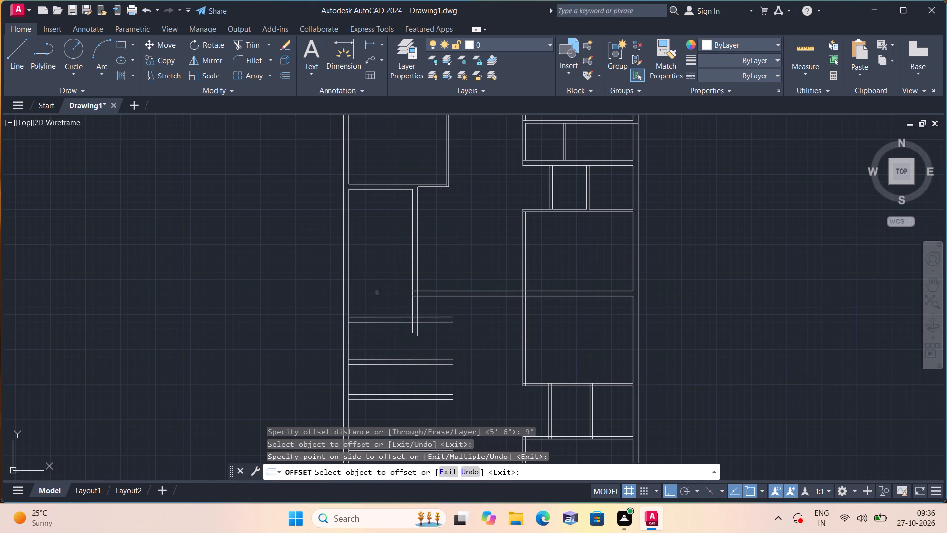
pyautogui.press('space')
# Trim the left outer wall's inner line between the faces of the three upper horizontal partitions to open the wall junctions.
pyautogui.write('tr')
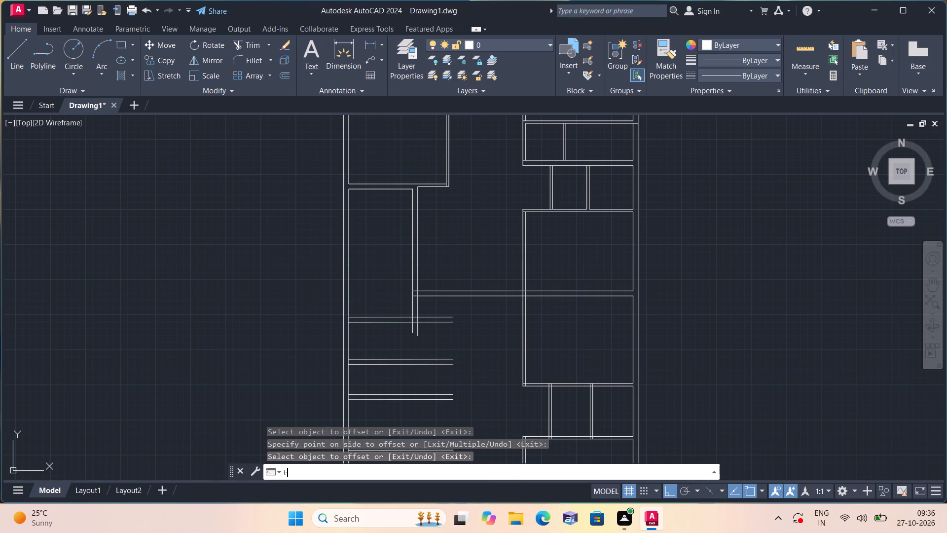
pyautogui.write('im')
pyautogui.press('space')
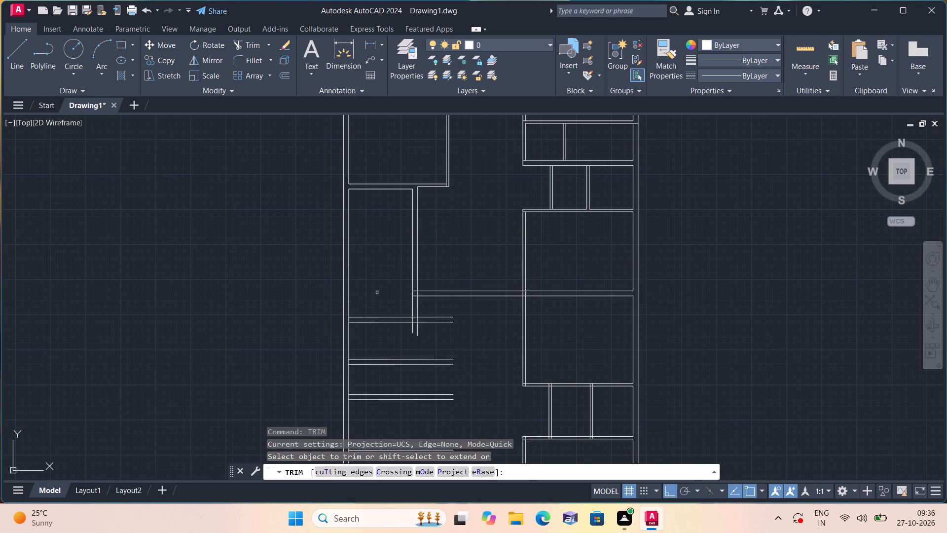
pyautogui.scroll(2, 355, 317)
pyautogui.click(340, 322)
pyautogui.scroll(-1, 342, 324)
pyautogui.moveTo(342, 324); pyautogui.dragTo(336, 310, button='middle')
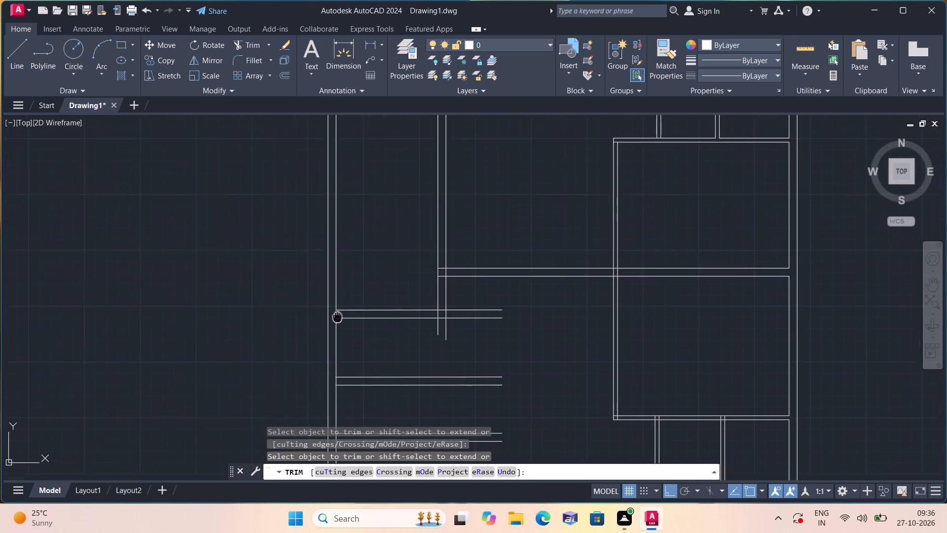
pyautogui.moveTo(336, 310); pyautogui.dragTo(335, 295, button='middle')
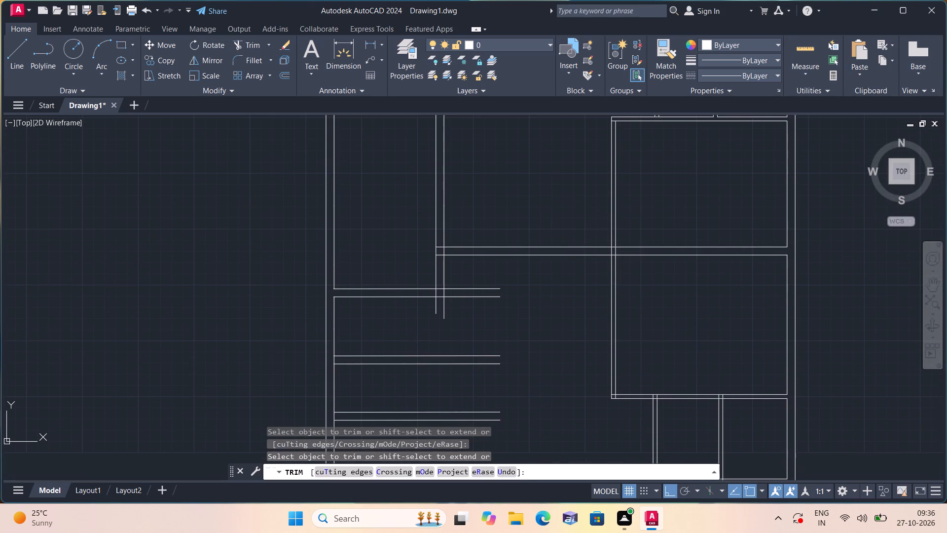
pyautogui.scroll(1, 327, 332)
pyautogui.moveTo(368, 355); pyautogui.dragTo(352, 262, button='middle')
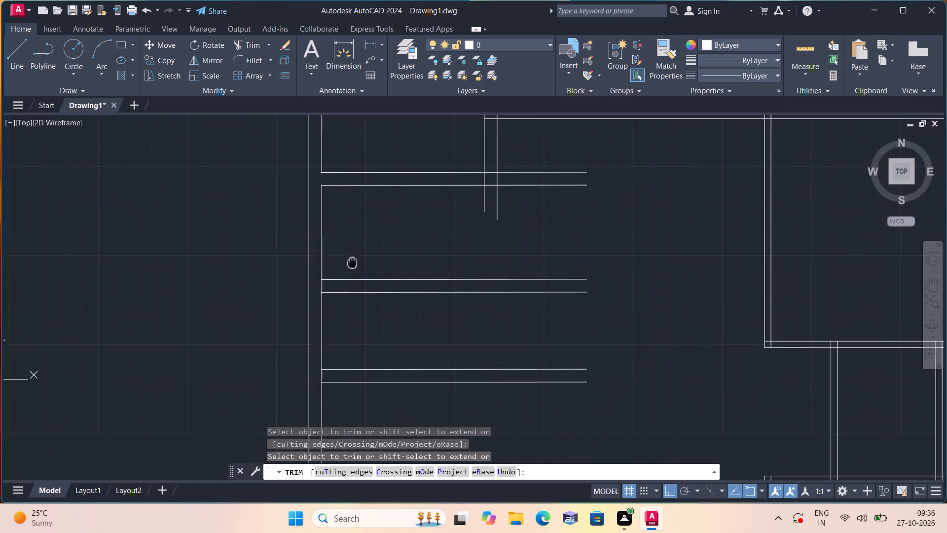
pyautogui.click(321, 286)
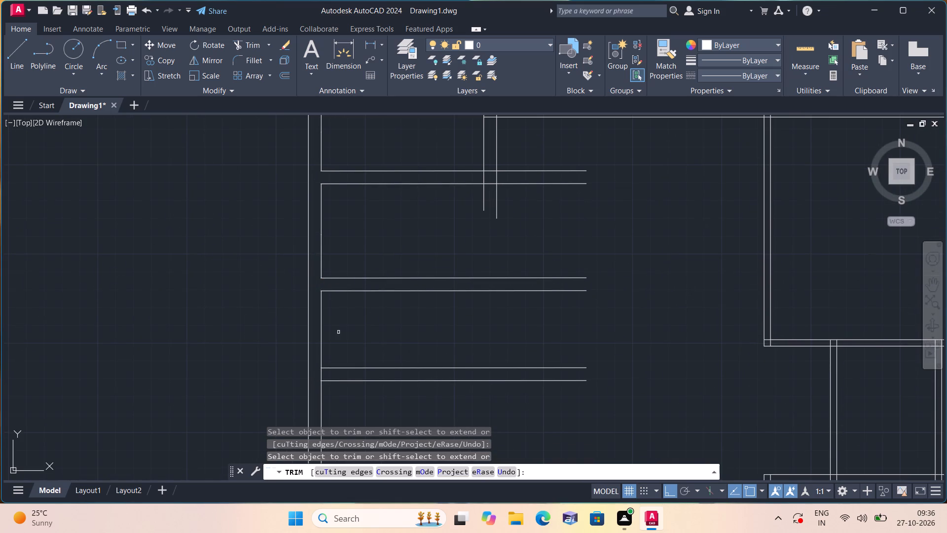
pyautogui.moveTo(341, 334); pyautogui.dragTo(334, 253, button='middle')
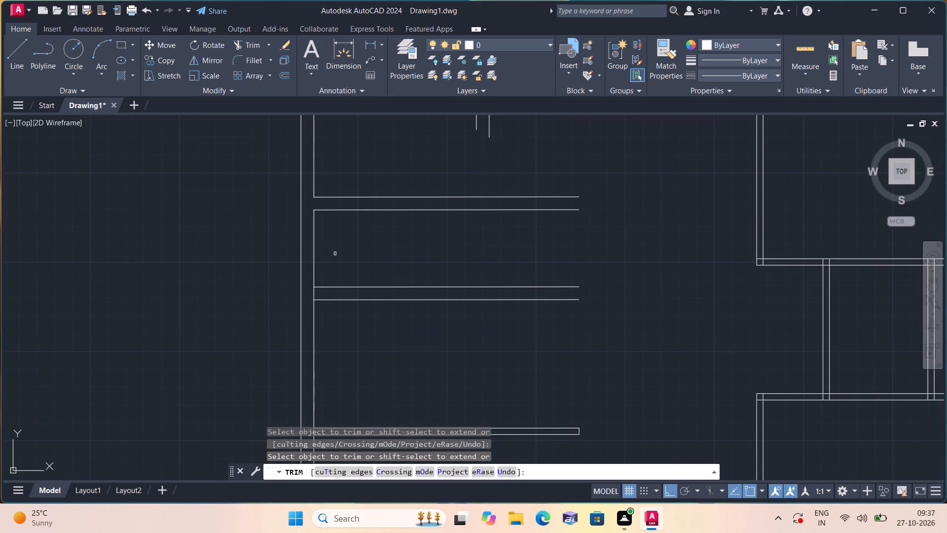
pyautogui.scroll(1, 319, 294)
pyautogui.click(310, 292)
# Trim the overshooting line ends where the lowest of the three opened partitions meets the left outer wall.
pyautogui.moveTo(313, 294); pyautogui.dragTo(313, 294, button='middle')
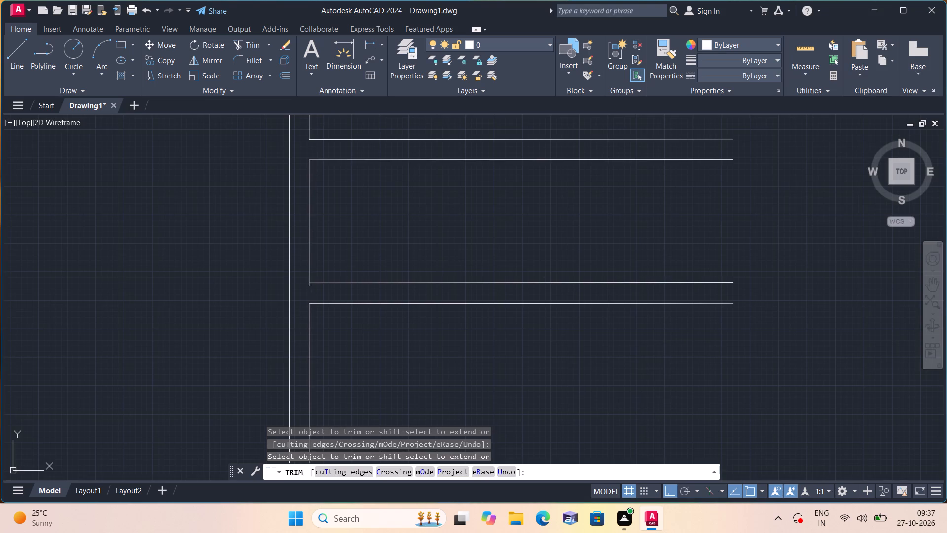
pyautogui.moveTo(313, 294); pyautogui.dragTo(308, 225, button='middle')
pyautogui.scroll(-2, 308, 230)
pyautogui.scroll(3, 307, 227)
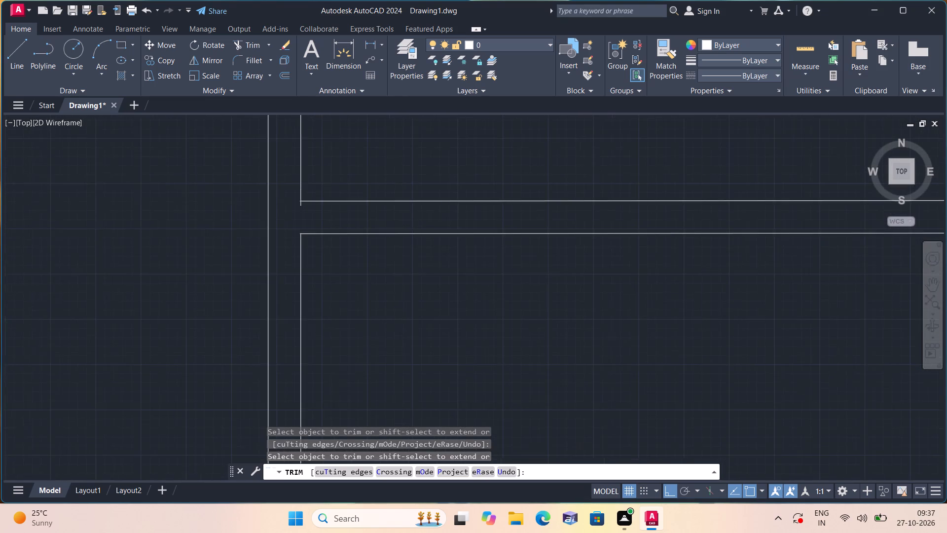
pyautogui.scroll(1, 304, 213)
pyautogui.click(297, 200)
pyautogui.scroll(4, 300, 194)
pyautogui.scroll(1, 257, 190)
pyautogui.click(279, 189)
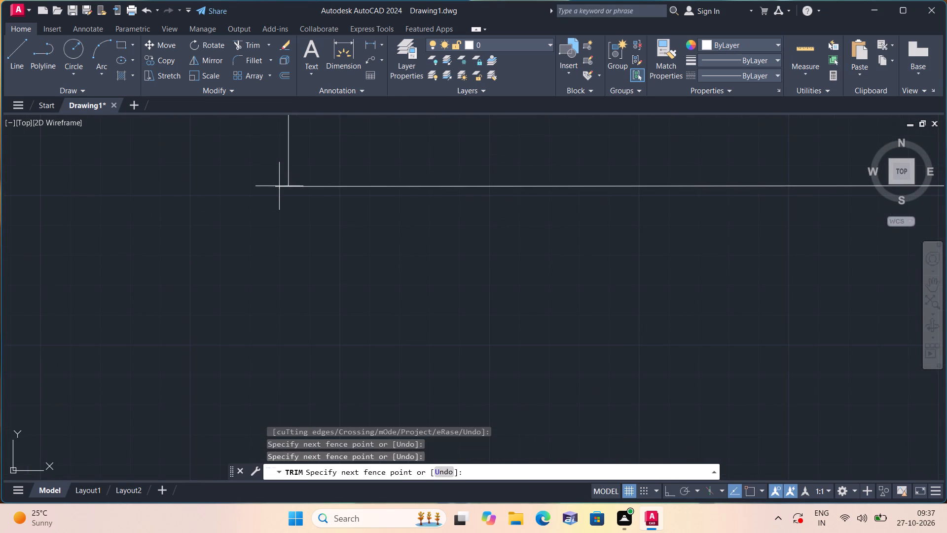
pyautogui.click(278, 179)
pyautogui.scroll(-5, 275, 197)
pyautogui.scroll(3, 274, 256)
pyautogui.click(276, 272)
pyautogui.scroll(-2, 268, 236)
# Trim the overshooting end of the middle partition's top line at the left outer wall's inner face.
pyautogui.moveTo(256, 216); pyautogui.dragTo(259, 319, button='middle')
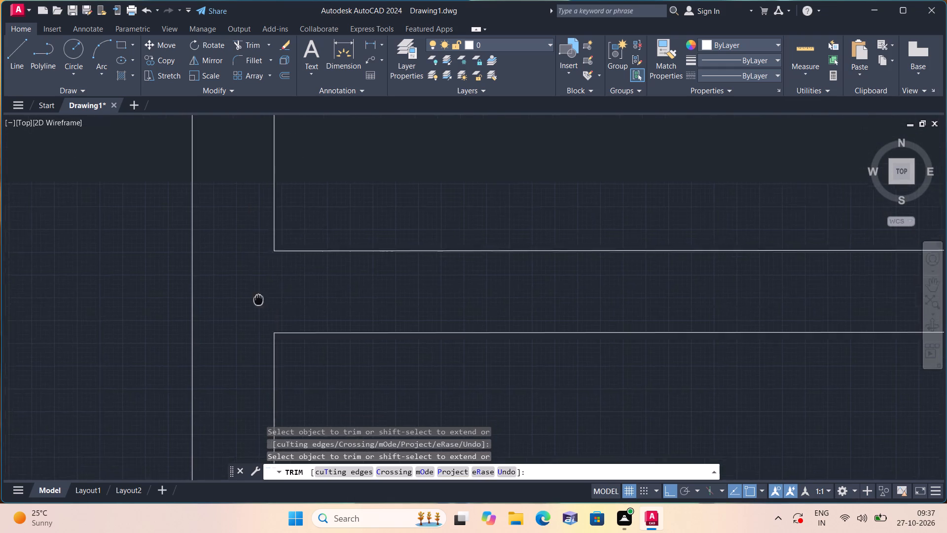
pyautogui.moveTo(259, 319); pyautogui.dragTo(267, 381, button='middle')
pyautogui.scroll(-4, 267, 381)
pyautogui.scroll(4, 269, 289)
pyautogui.scroll(2, 263, 214)
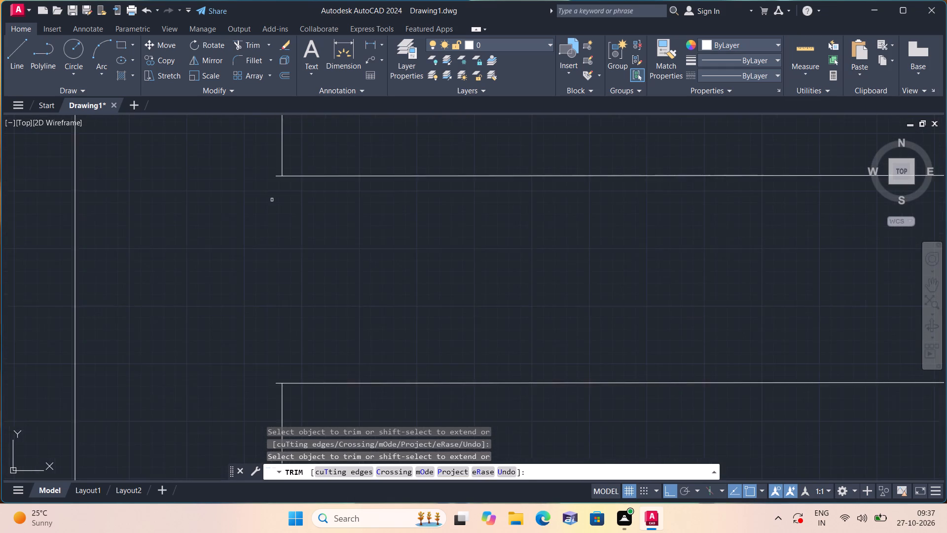
pyautogui.scroll(1, 272, 200)
pyautogui.click(283, 160)
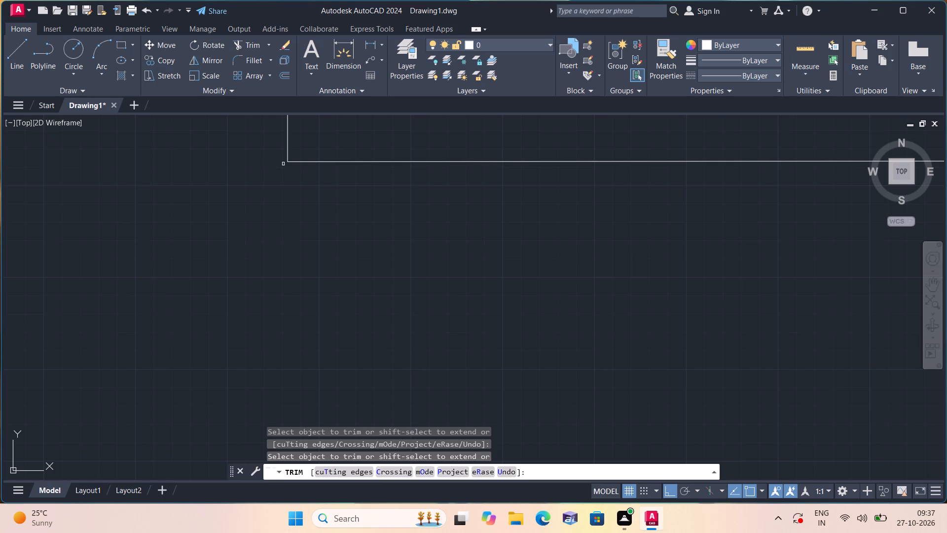
# Trim the overshooting ends of both lines of the uppermost partition at the left outer wall's inner face.
pyautogui.scroll(-4, 291, 181)
pyautogui.moveTo(274, 167); pyautogui.dragTo(291, 265, button='middle')
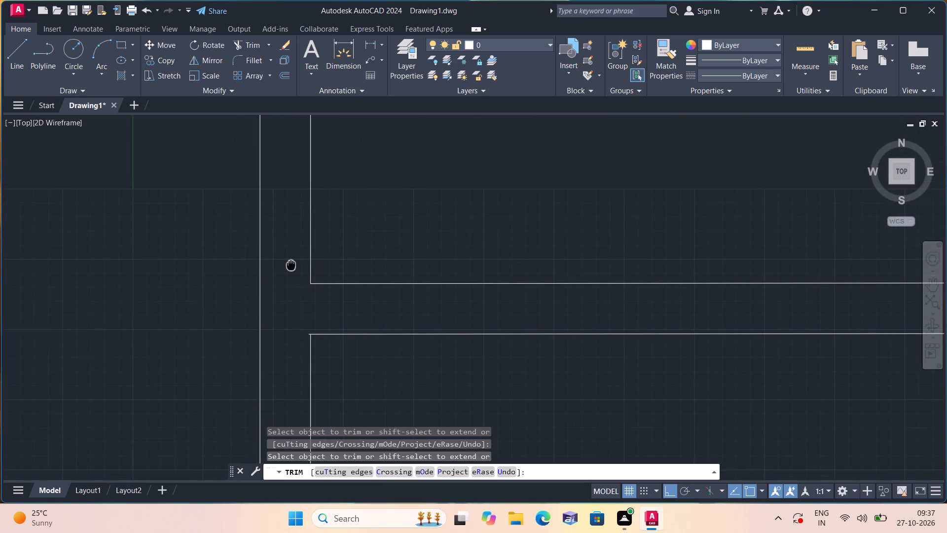
pyautogui.moveTo(291, 265); pyautogui.dragTo(292, 266, button='middle')
pyautogui.moveTo(292, 230); pyautogui.dragTo(289, 282, button='middle')
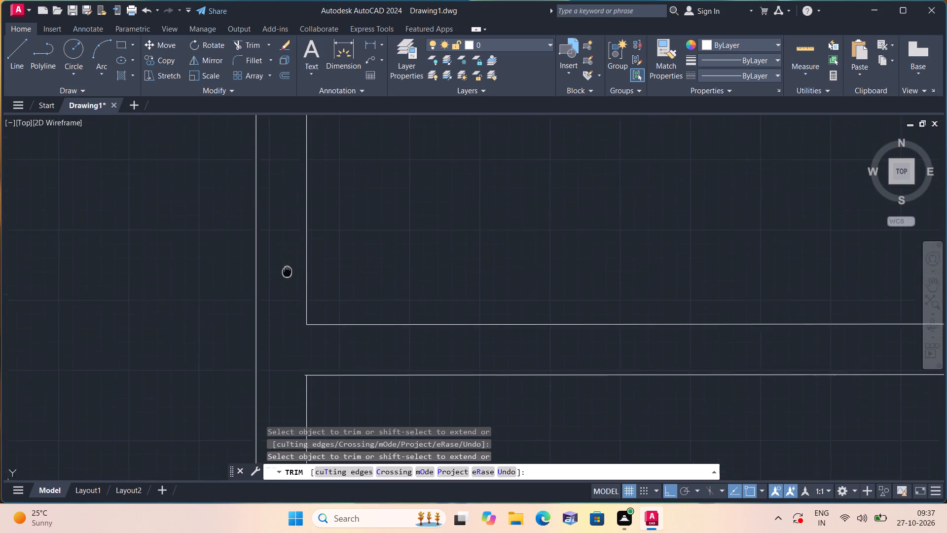
pyautogui.moveTo(289, 282); pyautogui.dragTo(294, 343, button='middle')
pyautogui.middleClick(294, 343)
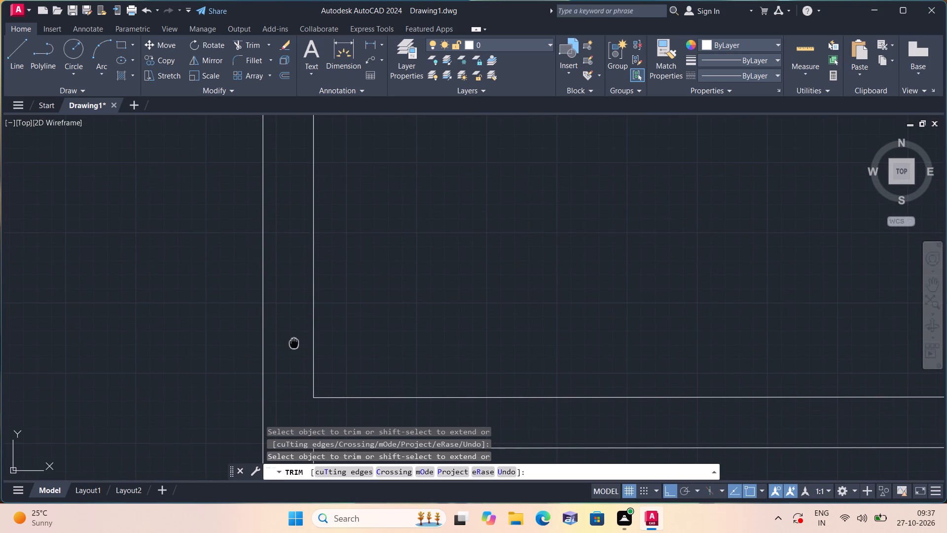
pyautogui.scroll(-2, 304, 303)
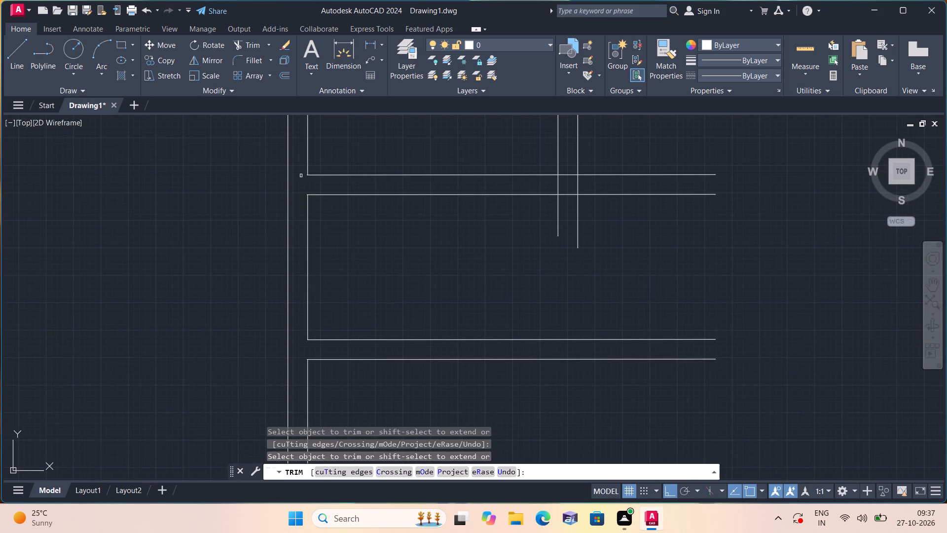
pyautogui.scroll(3, 302, 174)
pyautogui.click(317, 180)
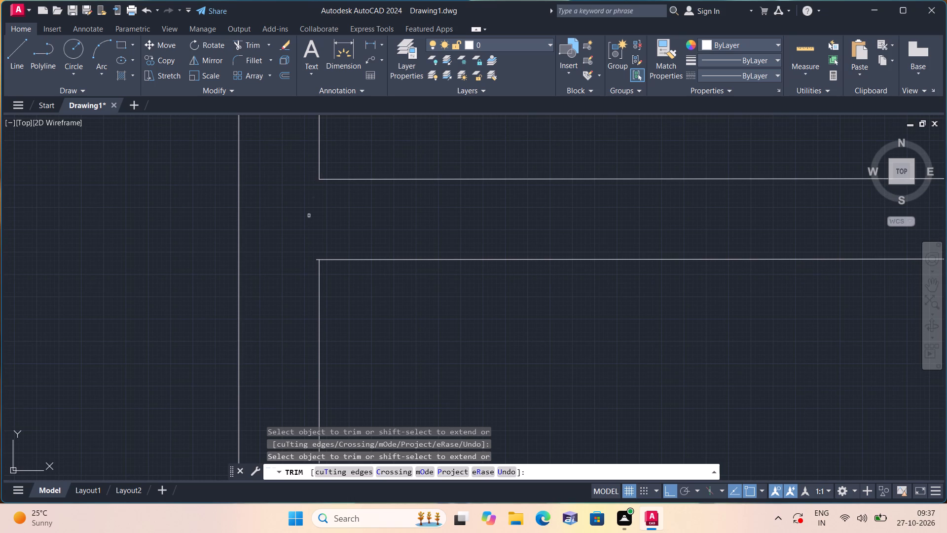
pyautogui.click(316, 260)
# Trim the overshooting end of the middle partition's bottom line at the left outer wall's inner face.
pyautogui.moveTo(287, 217); pyautogui.dragTo(297, 304, button='middle')
pyautogui.scroll(-3, 299, 306)
pyautogui.moveTo(335, 212); pyautogui.dragTo(354, 308, button='middle')
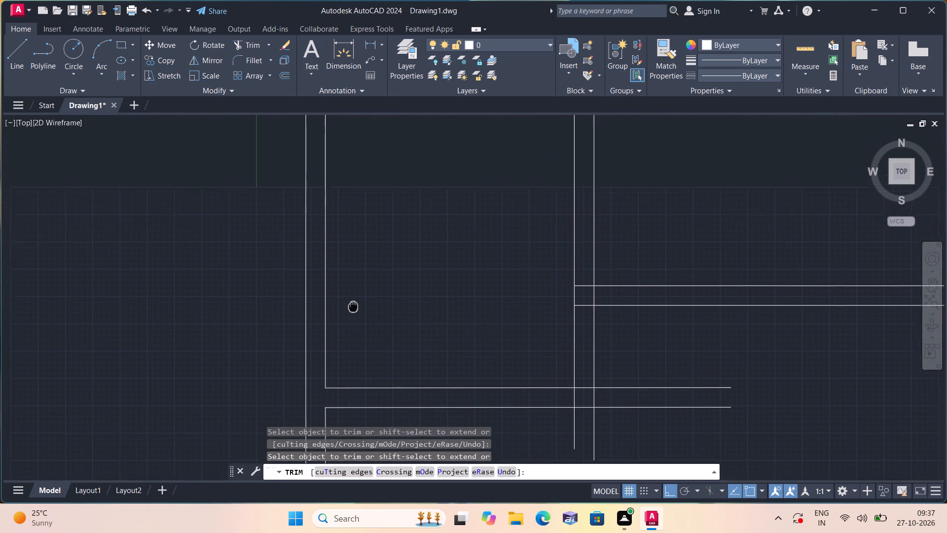
pyautogui.moveTo(354, 308); pyautogui.dragTo(356, 315, button='middle')
pyautogui.scroll(-1, 365, 313)
pyautogui.moveTo(366, 310); pyautogui.dragTo(365, 190, button='middle')
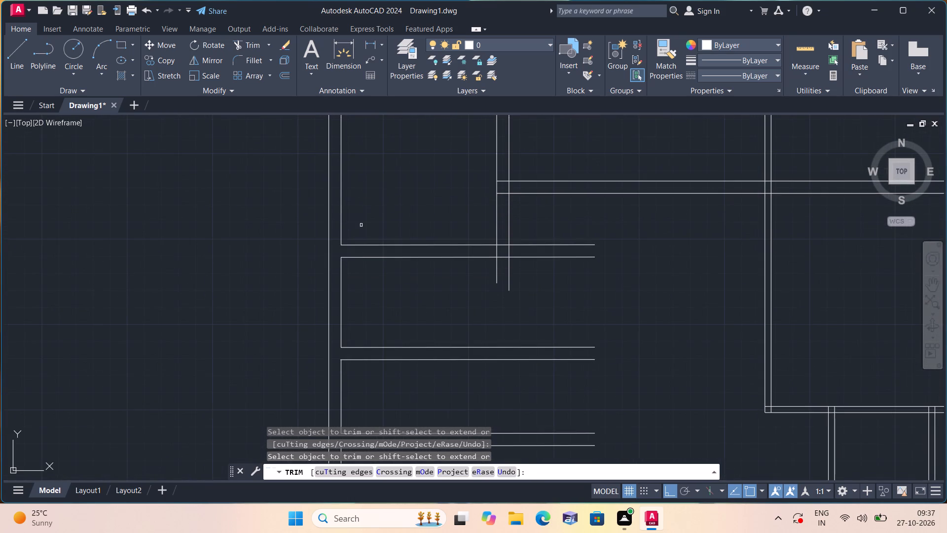
pyautogui.moveTo(366, 303); pyautogui.dragTo(359, 235, button='middle')
pyautogui.scroll(3, 331, 289)
pyautogui.moveTo(344, 282); pyautogui.dragTo(329, 195, button='middle')
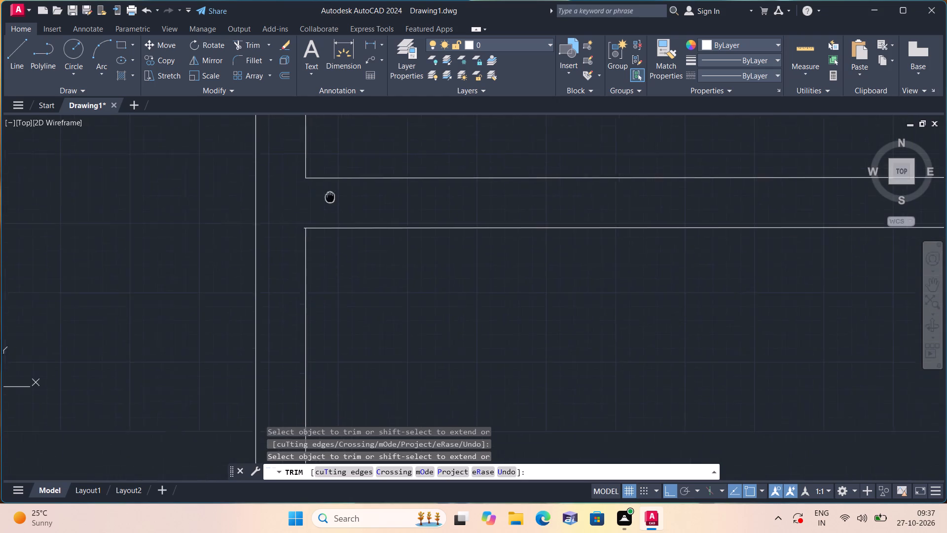
pyautogui.moveTo(329, 195); pyautogui.dragTo(328, 192, button='middle')
pyautogui.scroll(3, 294, 222)
pyautogui.click(305, 224)
pyautogui.scroll(-4, 298, 208)
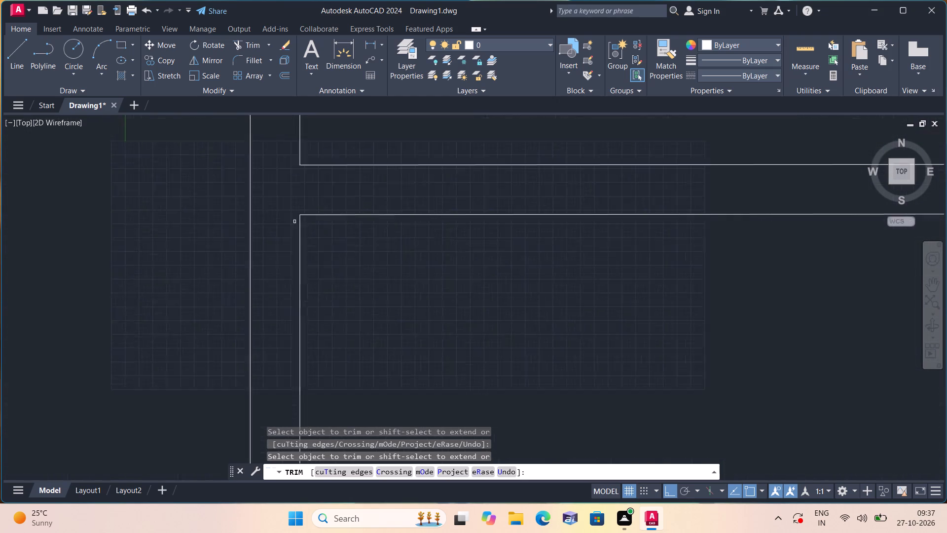
# Trim the left outer wall's inner line between the faces of the thin partition nearest the bottom of the plan.
pyautogui.scroll(-1, 295, 228)
pyautogui.moveTo(363, 295); pyautogui.dragTo(328, 216, button='middle')
pyautogui.scroll(2, 277, 251)
pyautogui.scroll(1, 231, 279)
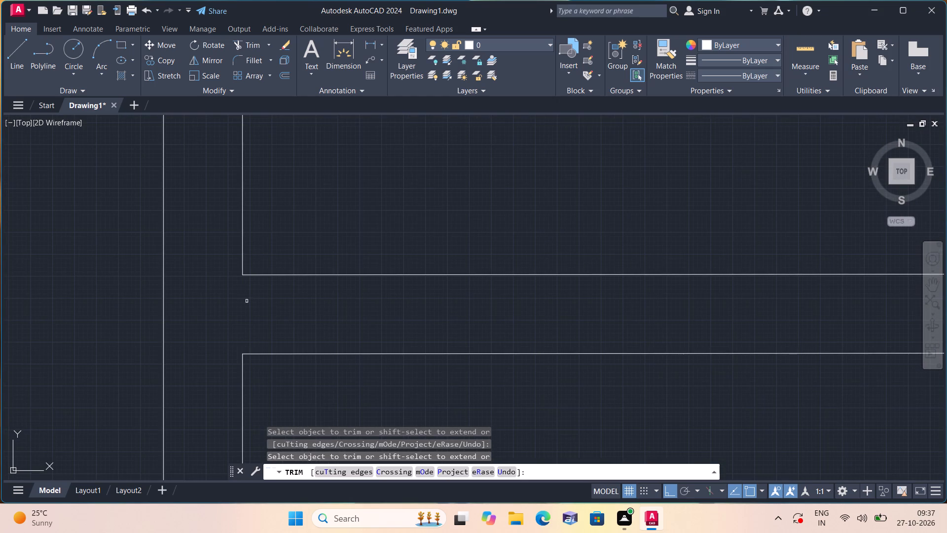
pyautogui.moveTo(244, 292); pyautogui.dragTo(246, 146, button='middle')
pyautogui.scroll(-3, 244, 236)
pyautogui.moveTo(297, 300); pyautogui.dragTo(255, 184, button='middle')
pyautogui.scroll(-2, 255, 184)
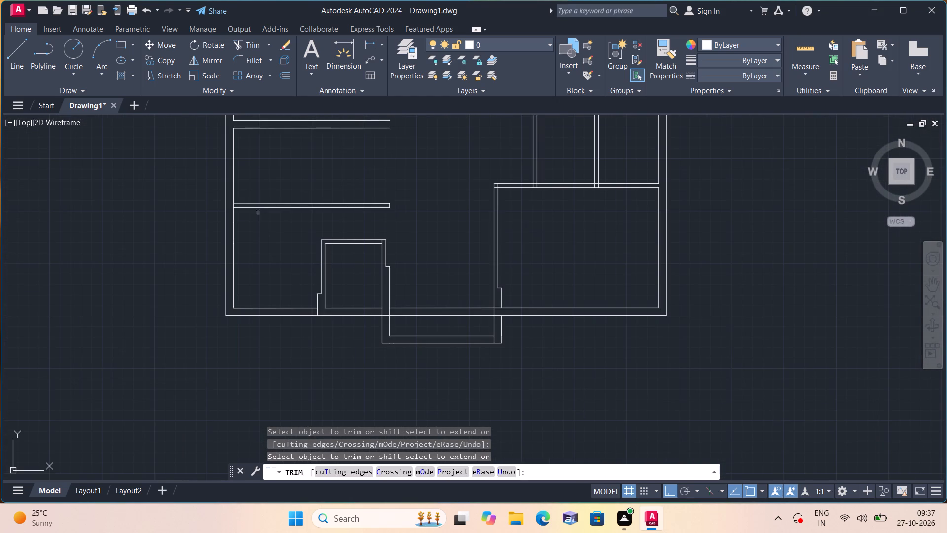
pyautogui.scroll(2, 223, 203)
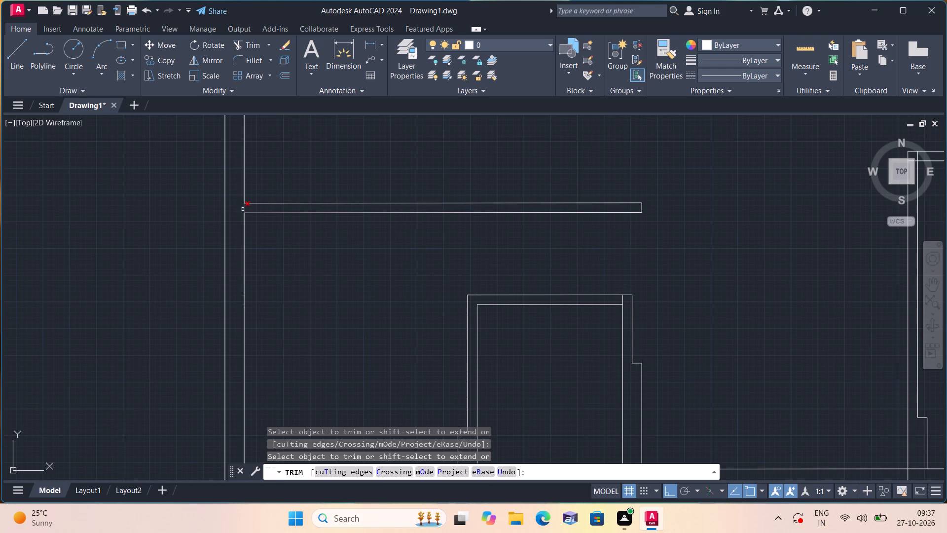
pyautogui.click(243, 209)
pyautogui.scroll(-2, 379, 232)
pyautogui.moveTo(387, 261); pyautogui.dragTo(381, 322, button='middle')
pyautogui.press('Escape')
pyautogui.scroll(-1, 382, 321)
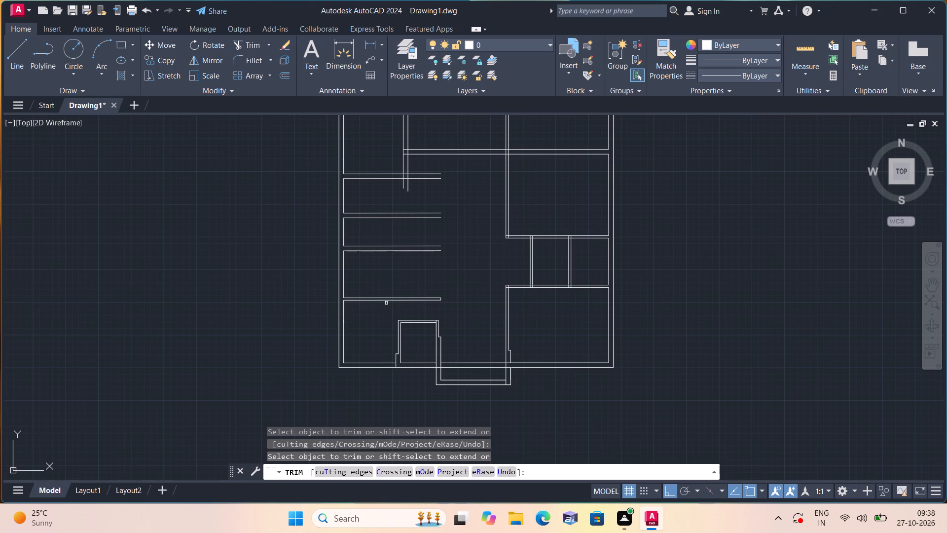
# Offset the left outer wall's inner line 7'10" inward in the bay directly below the middle partition.
pyautogui.write('off')
pyautogui.press('Escape')
pyautogui.write('off')
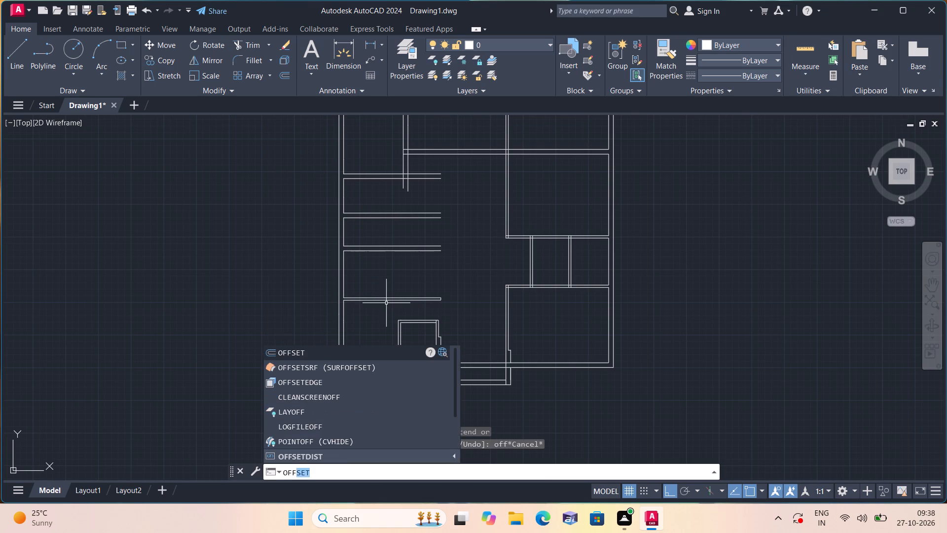
pyautogui.press('space')
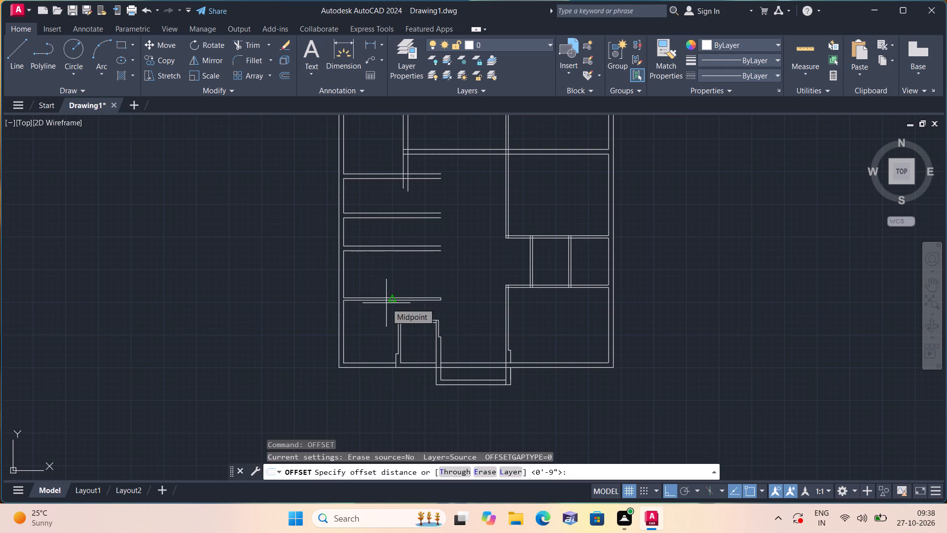
pyautogui.press('7')
pyautogui.write('\'10"')
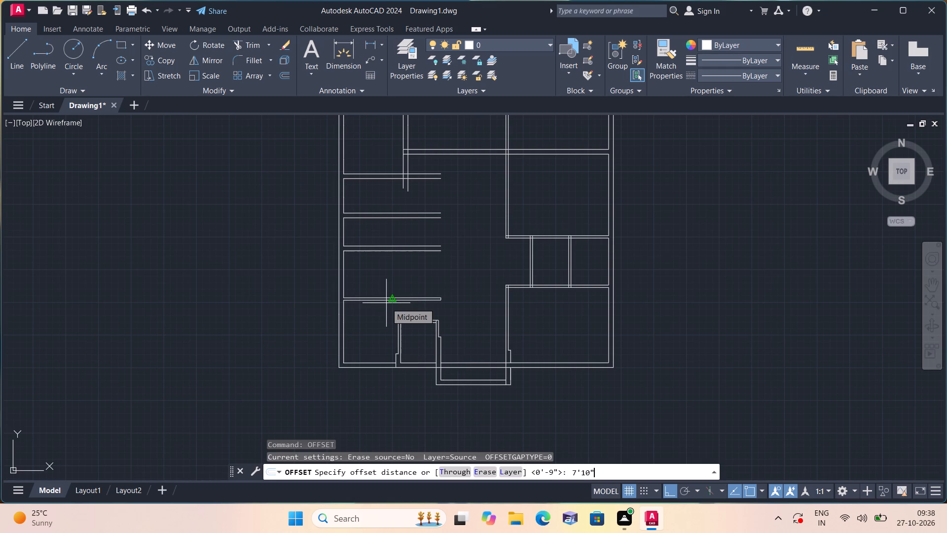
pyautogui.press('space')
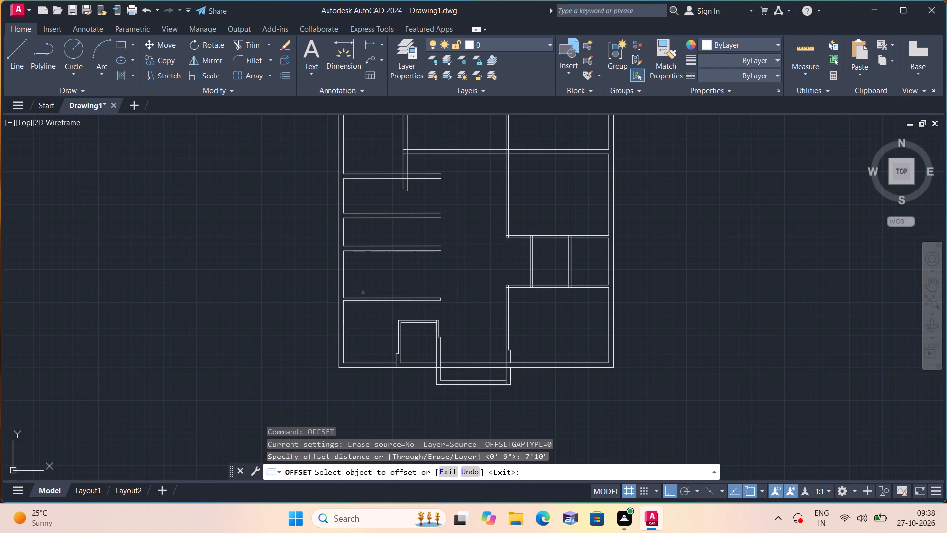
pyautogui.click(345, 230)
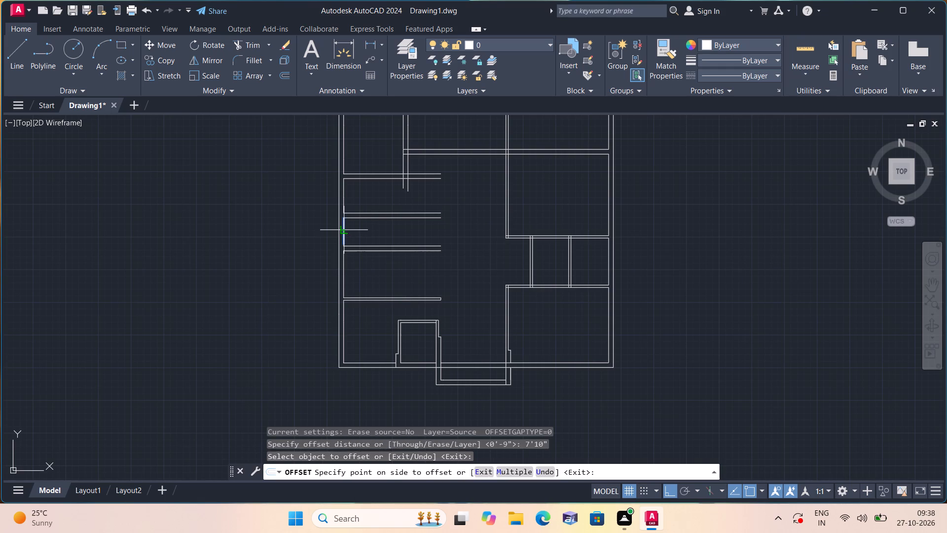
pyautogui.click(364, 229)
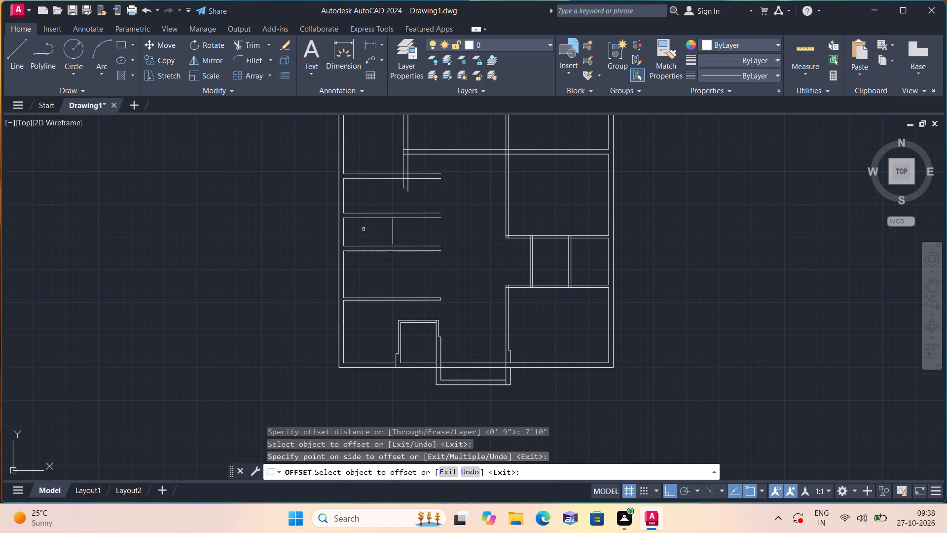
pyautogui.press('space')
# Offset the new vertical line 9" to the right to form the wall's second face.
pyautogui.press('space')
pyautogui.write('9"')
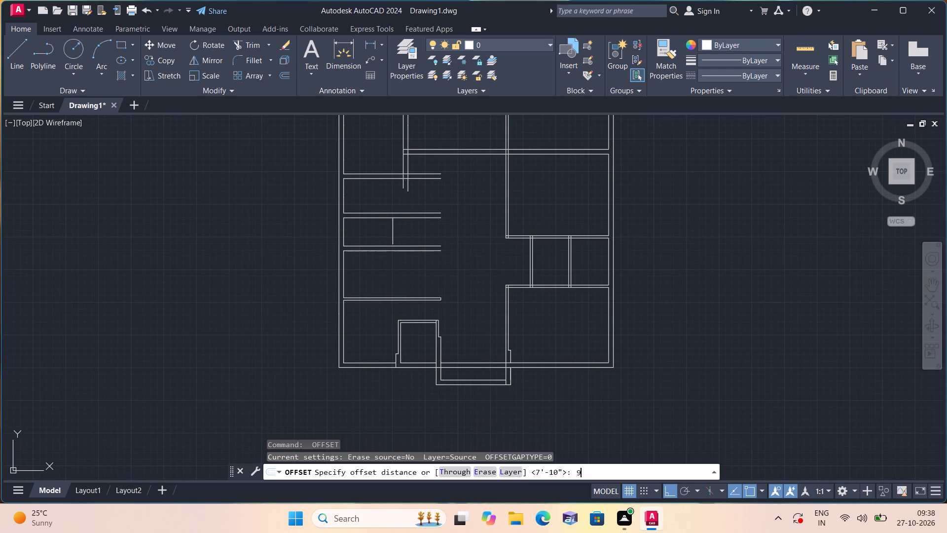
pyautogui.press('space')
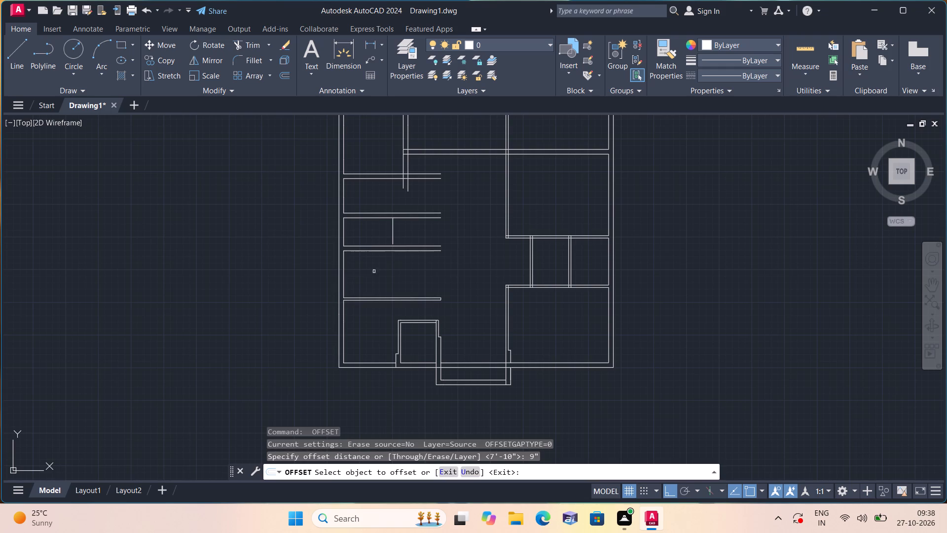
pyautogui.click(394, 233)
pyautogui.click(406, 233)
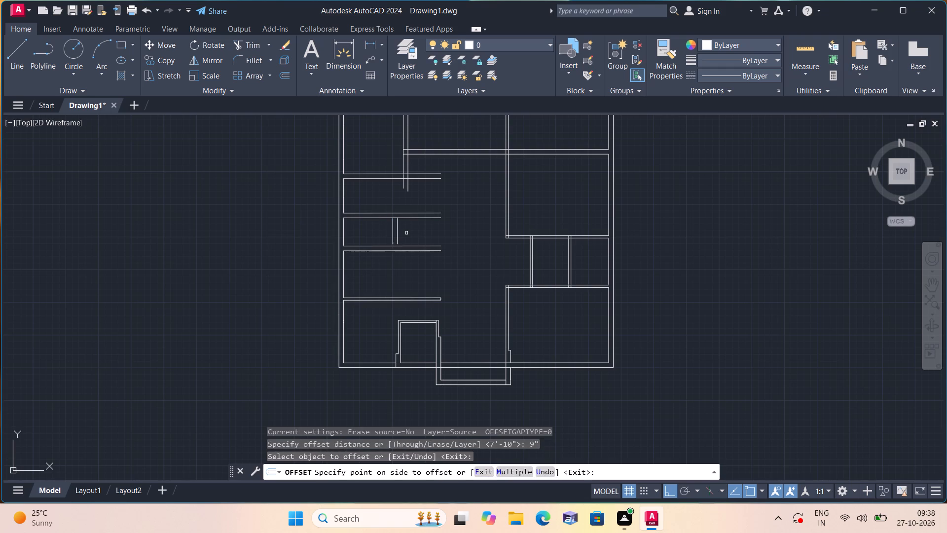
pyautogui.press('space')
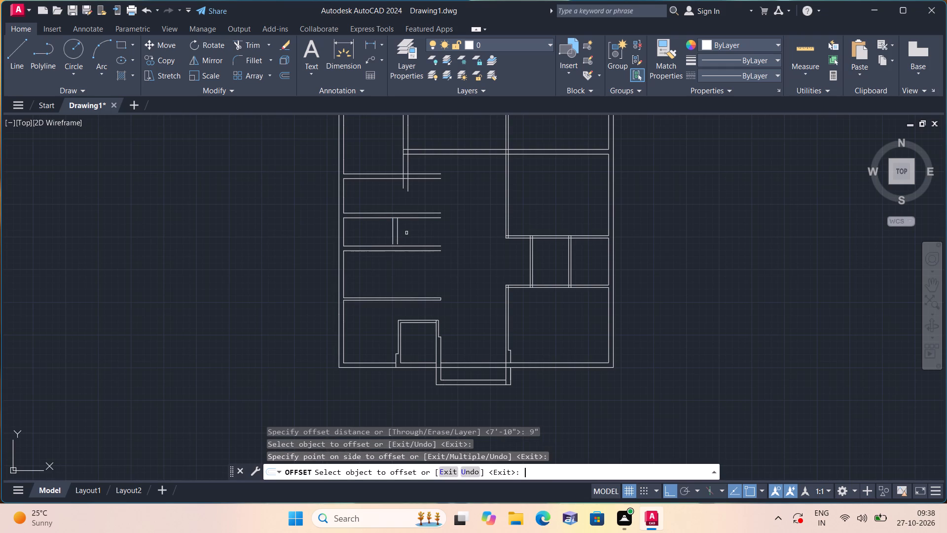
# Offset both segments of the left outer wall's inner line 6' inward in the bay above the middle partition.
pyautogui.press('space')
pyautogui.write("6'")
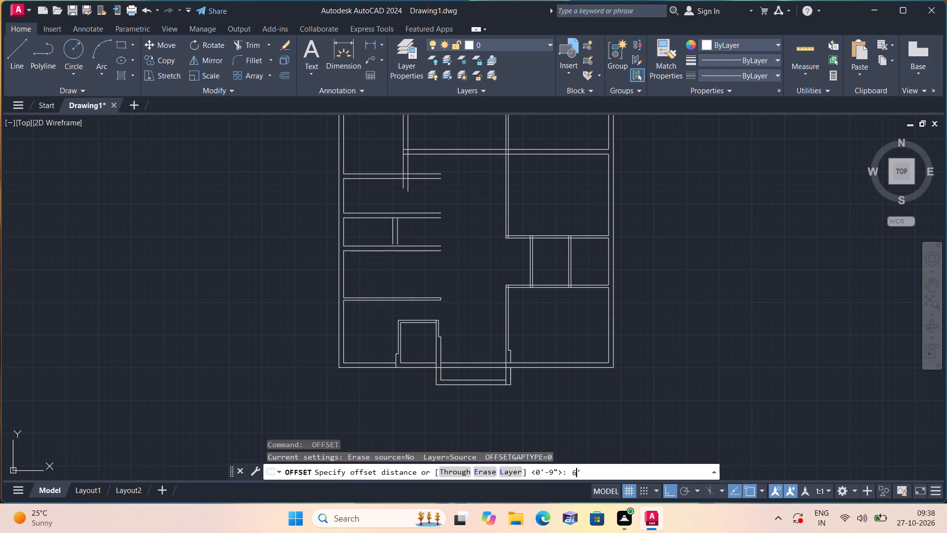
pyautogui.press('space')
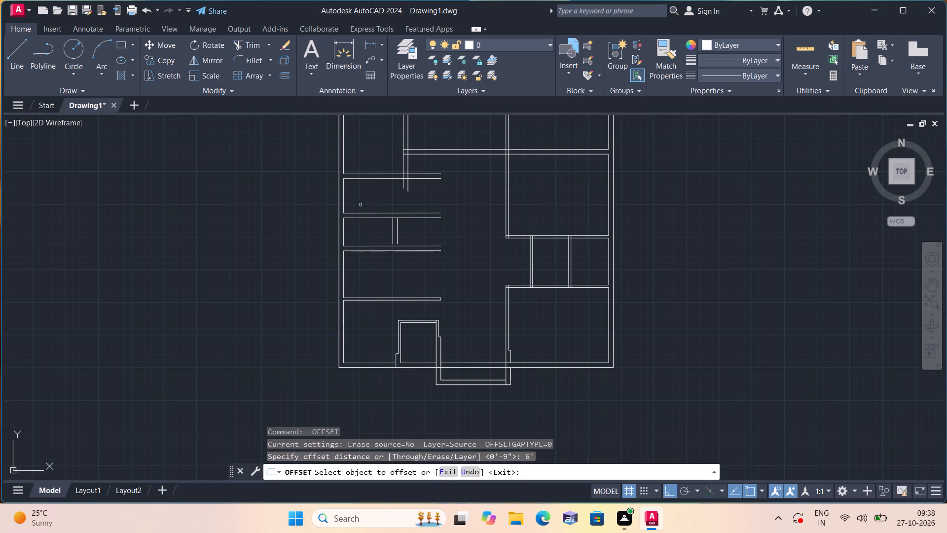
pyautogui.click(345, 191)
pyautogui.click(386, 195)
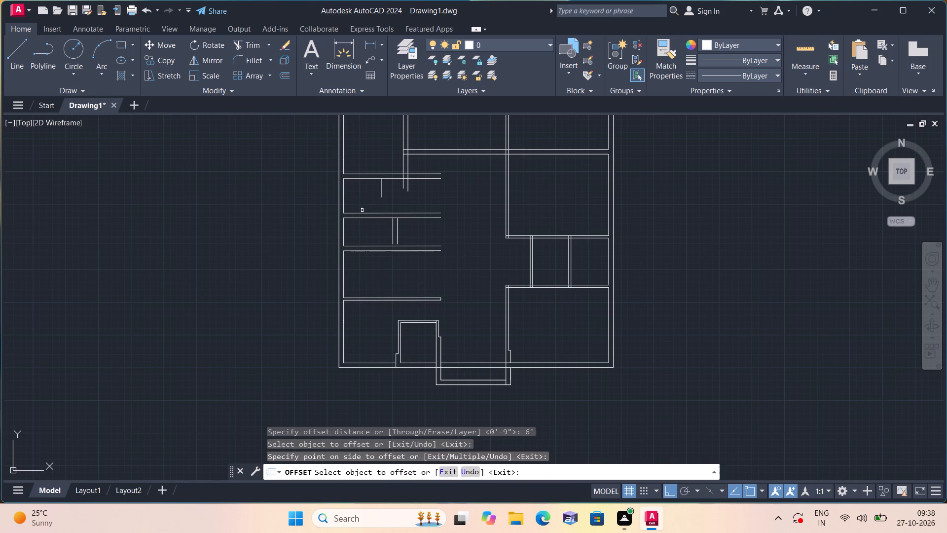
pyautogui.click(343, 204)
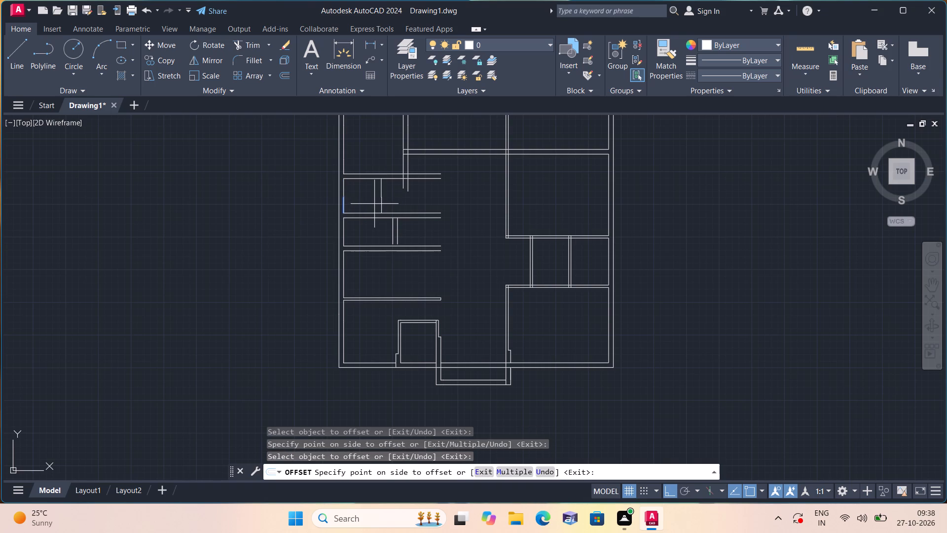
pyautogui.click(374, 204)
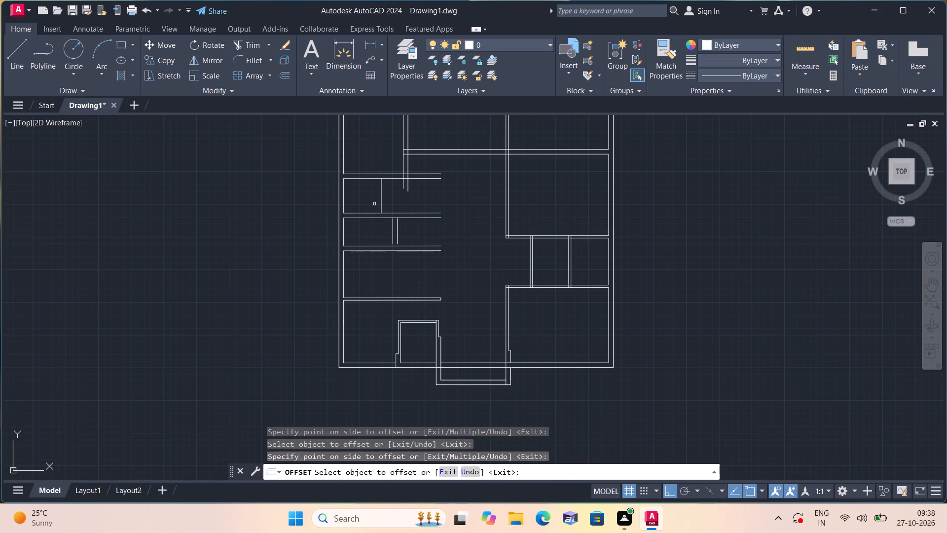
pyautogui.press('space')
# Offset both segments of the new vertical line in the bay above the middle partition 9" to the right.
pyautogui.press('space')
pyautogui.write('9"')
pyautogui.press('space')
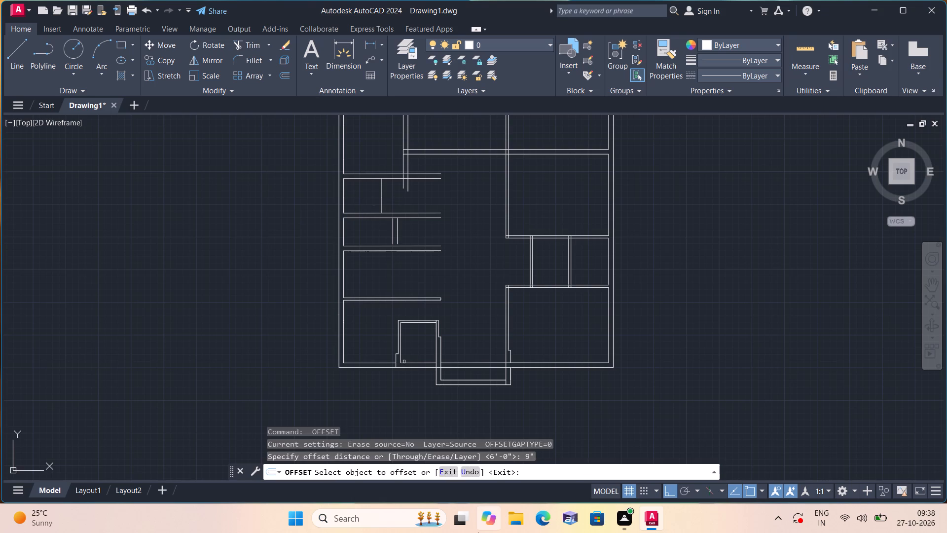
pyautogui.scroll(1, 411, 262)
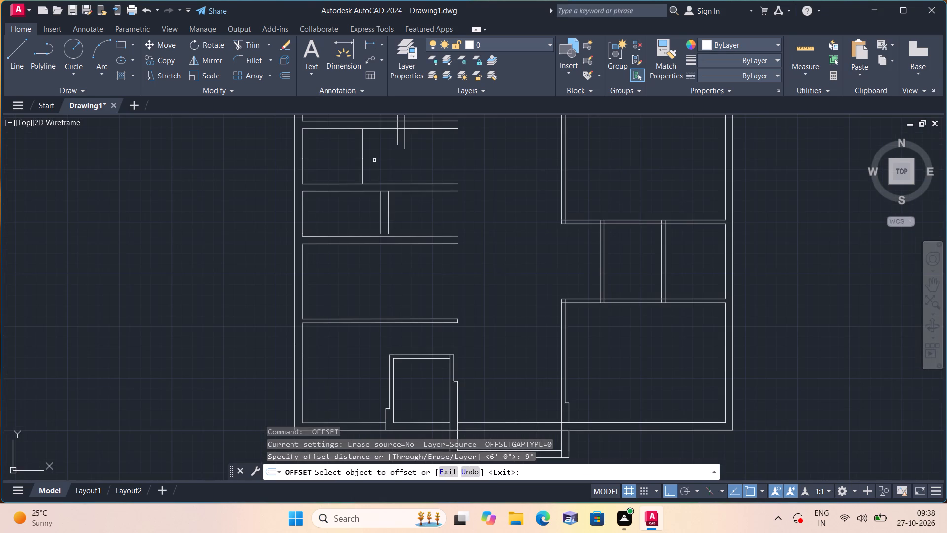
pyautogui.moveTo(374, 160); pyautogui.dragTo(405, 239, button='middle')
pyautogui.click(394, 222)
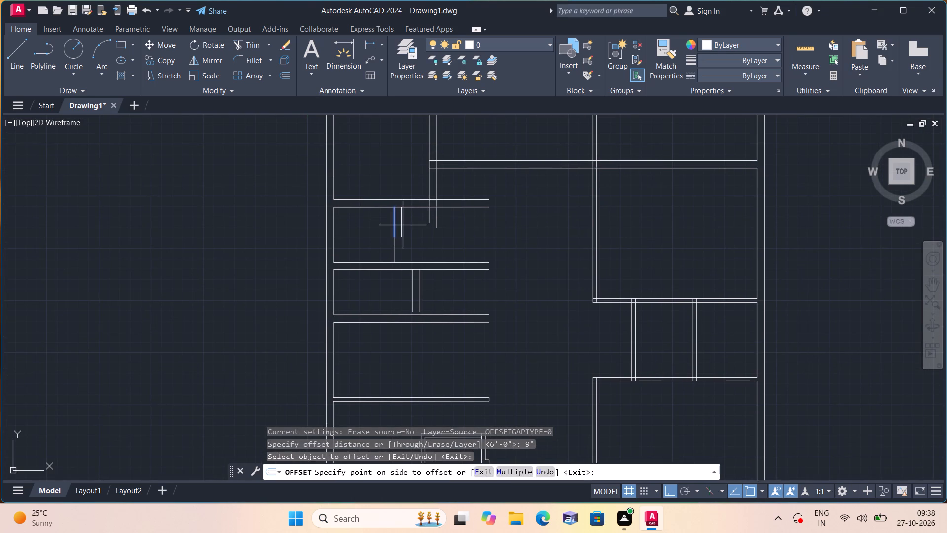
pyautogui.click(403, 225)
pyautogui.click(396, 238)
pyautogui.click(413, 244)
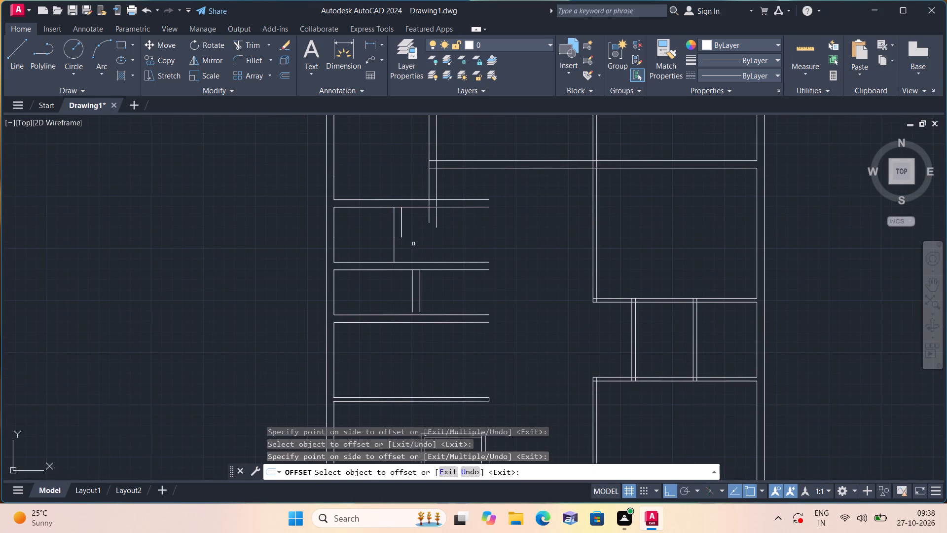
pyautogui.click(394, 246)
pyautogui.click(416, 249)
pyautogui.scroll(2, 404, 228)
pyautogui.press('Escape')
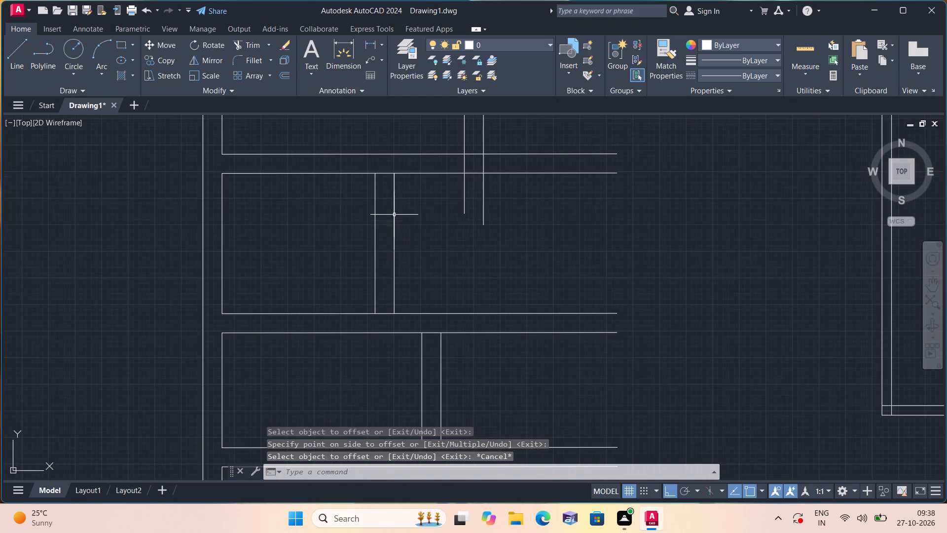
# Erase the duplicate upper segment on the right face of the new 9" wall above the middle partition.
pyautogui.click(393, 211)
pyautogui.press('Delete')
# Extend the lower bay's vertical wall faces through both bounding partitions, and the upper bay's right wall face through the partition above.
pyautogui.scroll(-1, 431, 232)
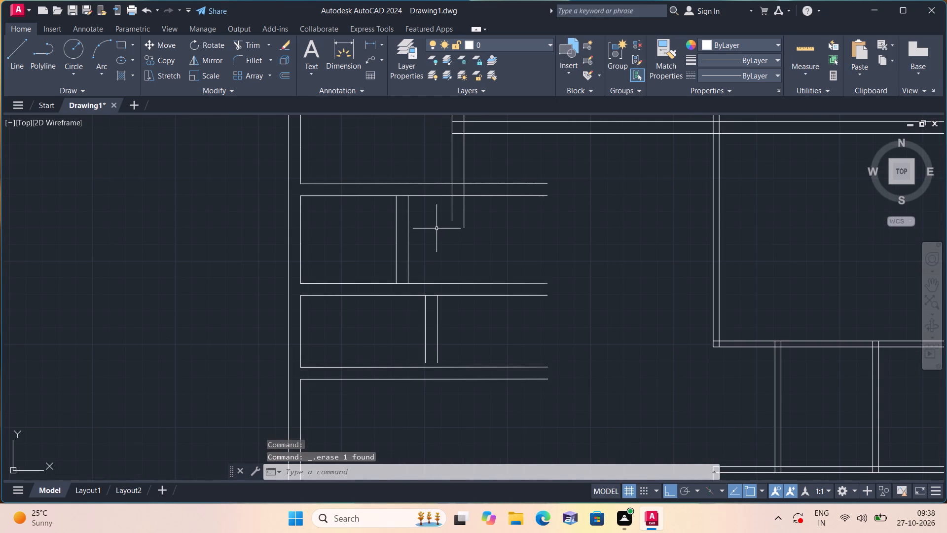
pyautogui.scroll(-1, 436, 228)
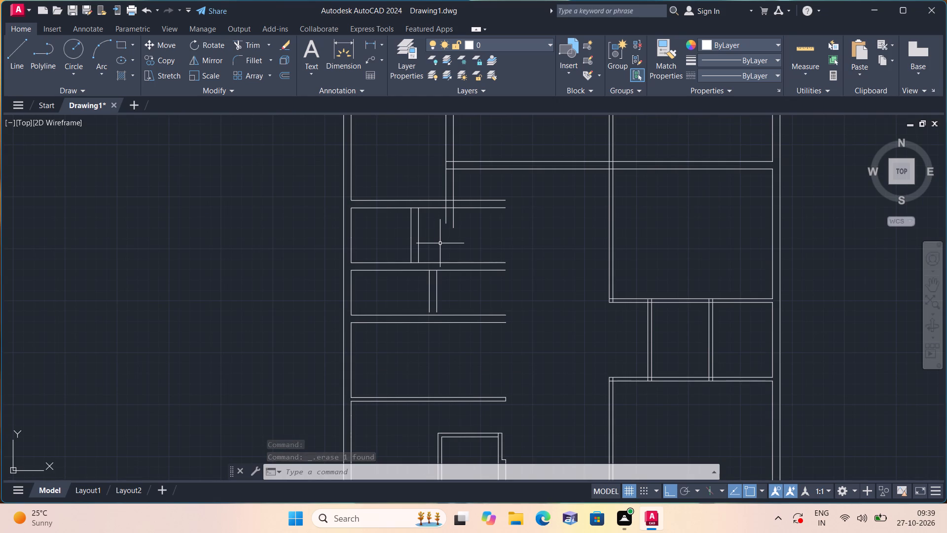
pyautogui.write('exte')
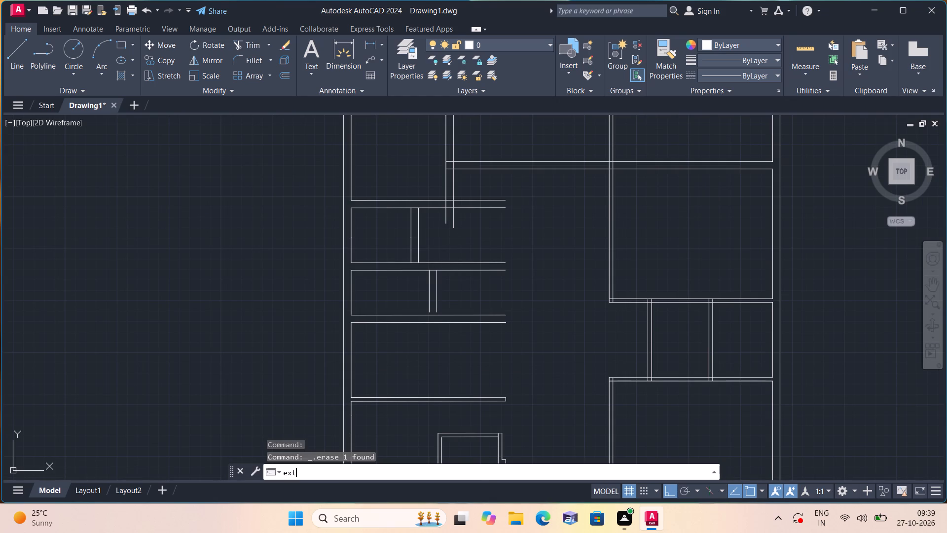
pyautogui.press('space')
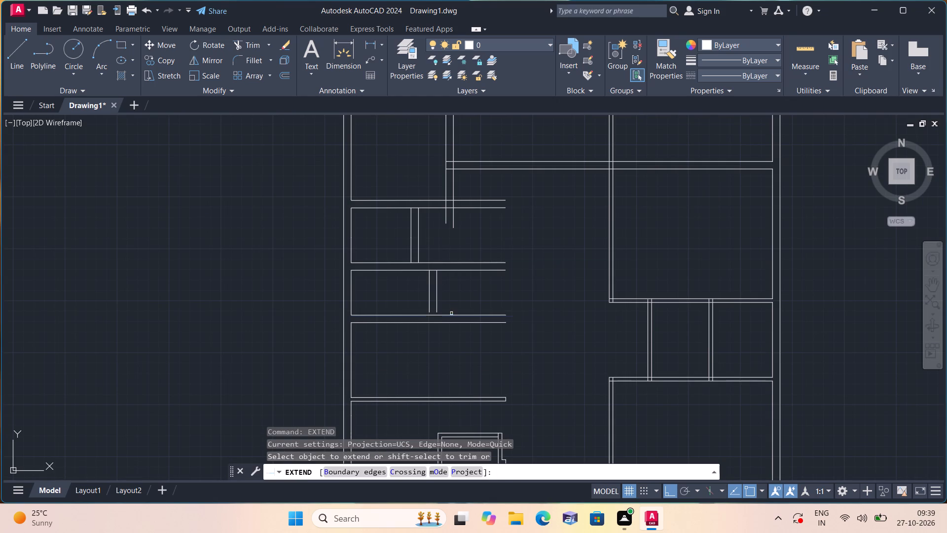
pyautogui.moveTo(455, 296); pyautogui.dragTo(431, 284)
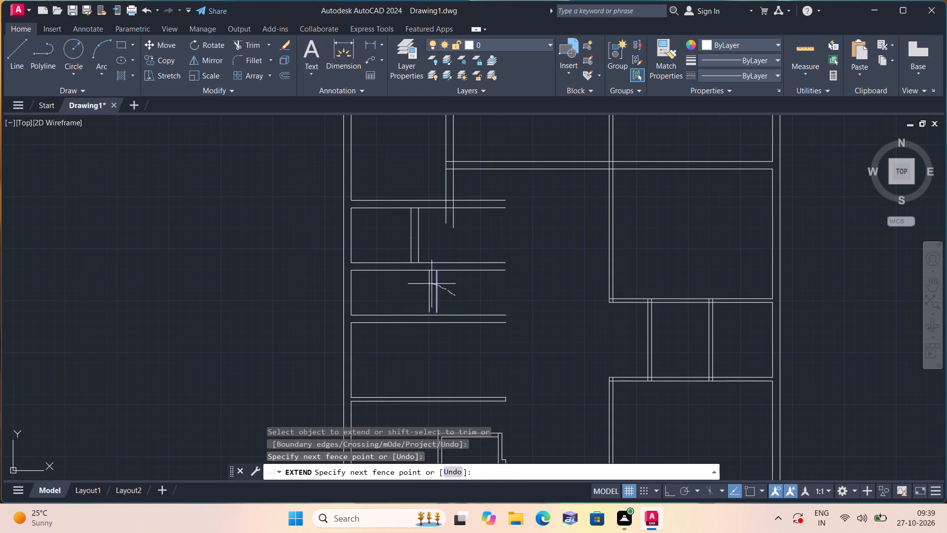
pyautogui.moveTo(431, 284); pyautogui.dragTo(425, 280)
pyautogui.moveTo(425, 280); pyautogui.dragTo(444, 281)
pyautogui.moveTo(448, 291); pyautogui.dragTo(423, 302)
pyautogui.moveTo(423, 302); pyautogui.dragTo(437, 304)
pyautogui.moveTo(437, 304); pyautogui.dragTo(443, 304)
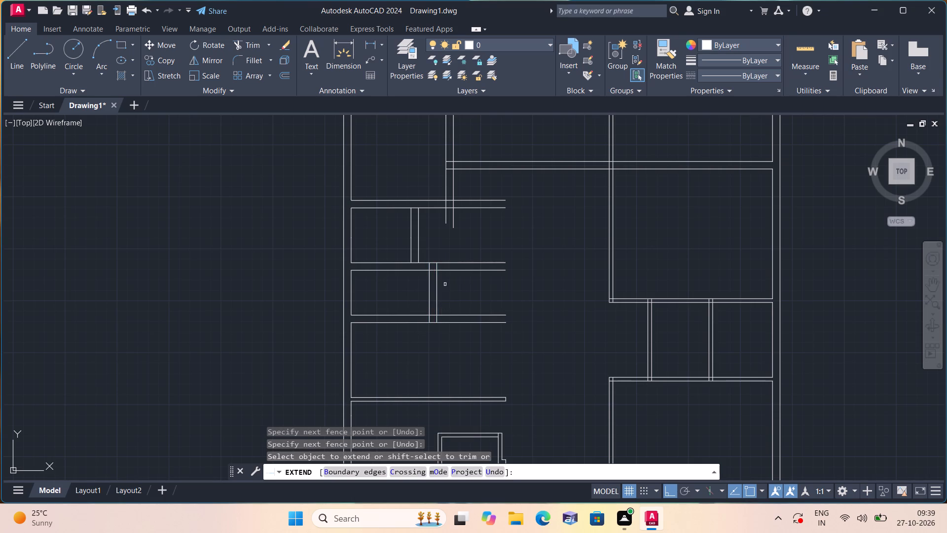
pyautogui.moveTo(428, 219); pyautogui.dragTo(406, 219)
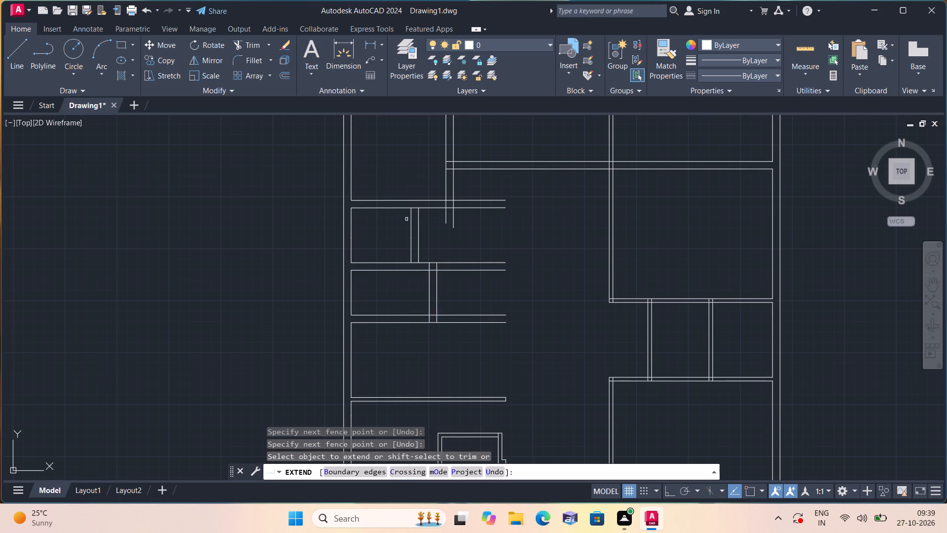
pyautogui.click(420, 213)
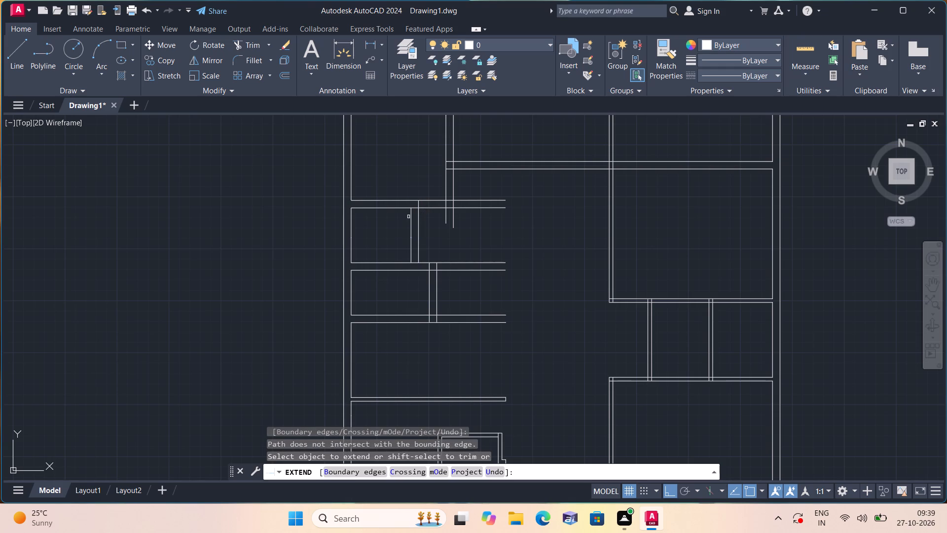
pyautogui.moveTo(402, 220); pyautogui.dragTo(397, 233, button='middle')
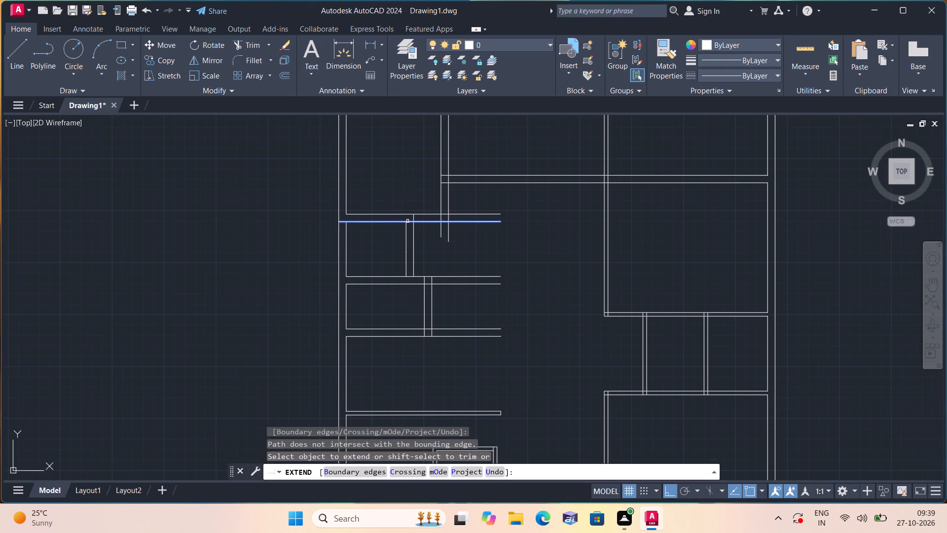
pyautogui.press('space')
# Trim the three left-side horizontal partitions' overhangs beyond the vertical walls, and the vertical wall tails below the top partition.
pyautogui.write('trim')
pyautogui.press('space')
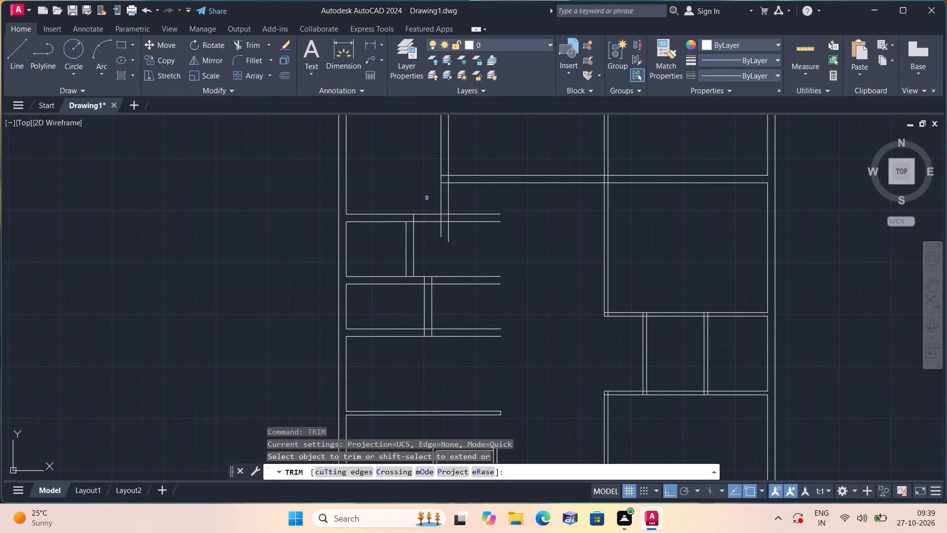
pyautogui.moveTo(479, 200); pyautogui.dragTo(466, 242)
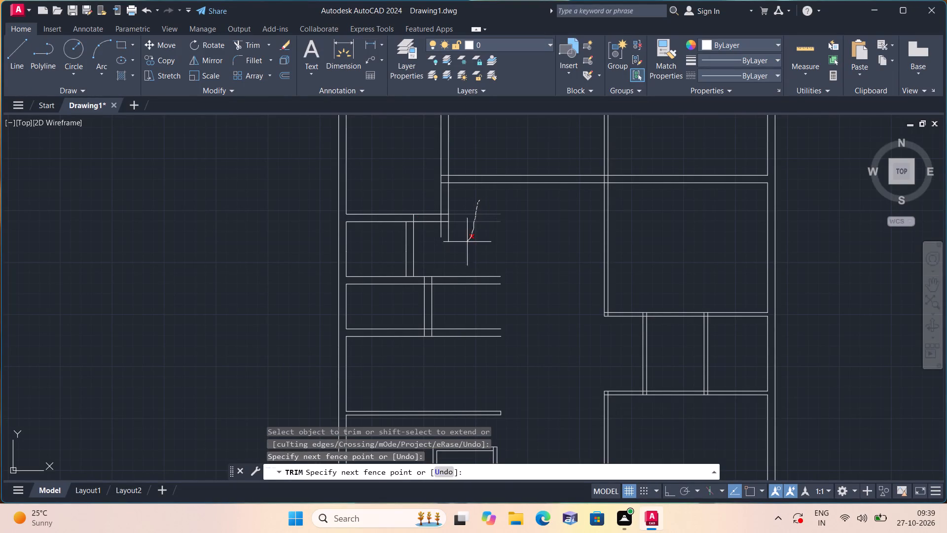
pyautogui.moveTo(466, 242); pyautogui.dragTo(434, 231)
pyautogui.moveTo(437, 236); pyautogui.dragTo(450, 250)
pyautogui.moveTo(450, 250); pyautogui.dragTo(466, 343)
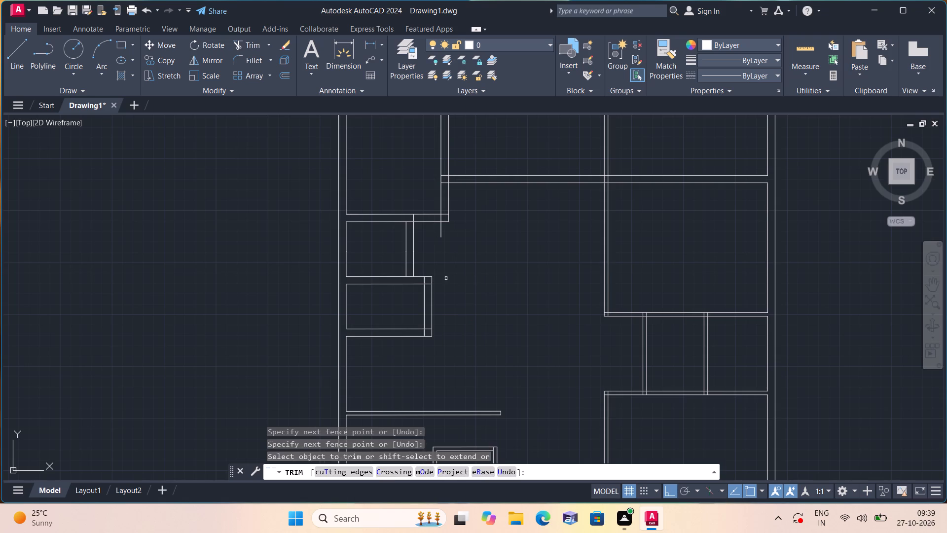
pyautogui.moveTo(439, 231); pyautogui.dragTo(453, 231)
pyautogui.moveTo(468, 231); pyautogui.dragTo(479, 293, button='middle')
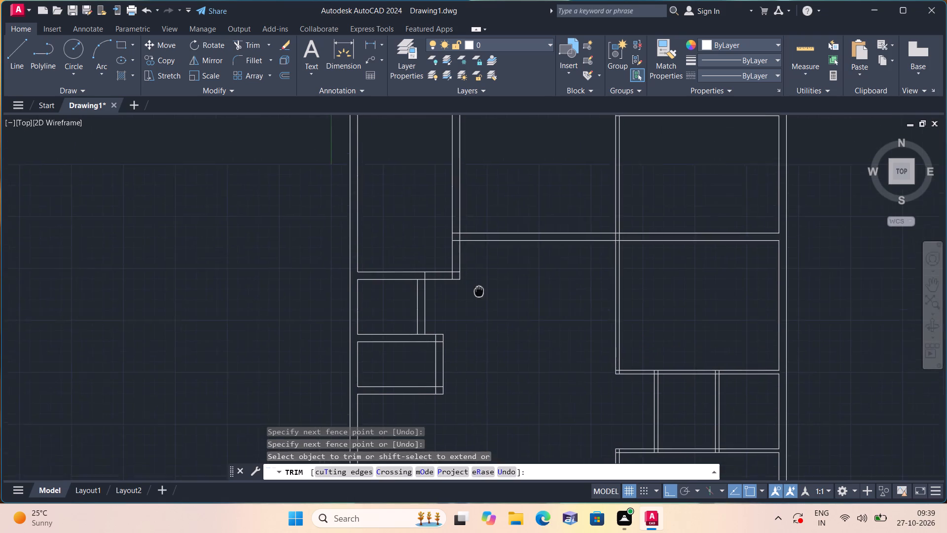
pyautogui.moveTo(479, 293); pyautogui.dragTo(482, 305, button='middle')
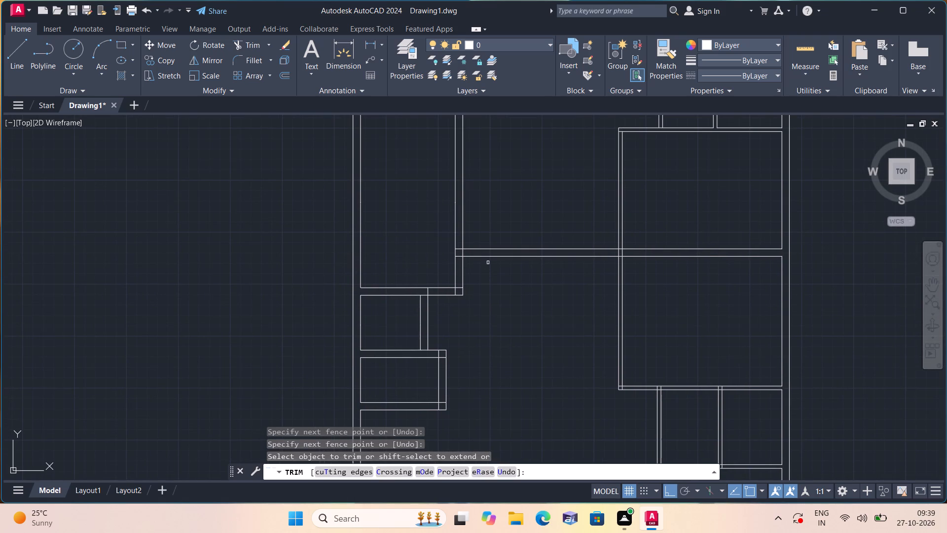
# Trim the vertical wall's face at the long horizontal wall's T-junction and the crossing inner lines at the corner just below.
pyautogui.scroll(1, 461, 254)
pyautogui.click(464, 252)
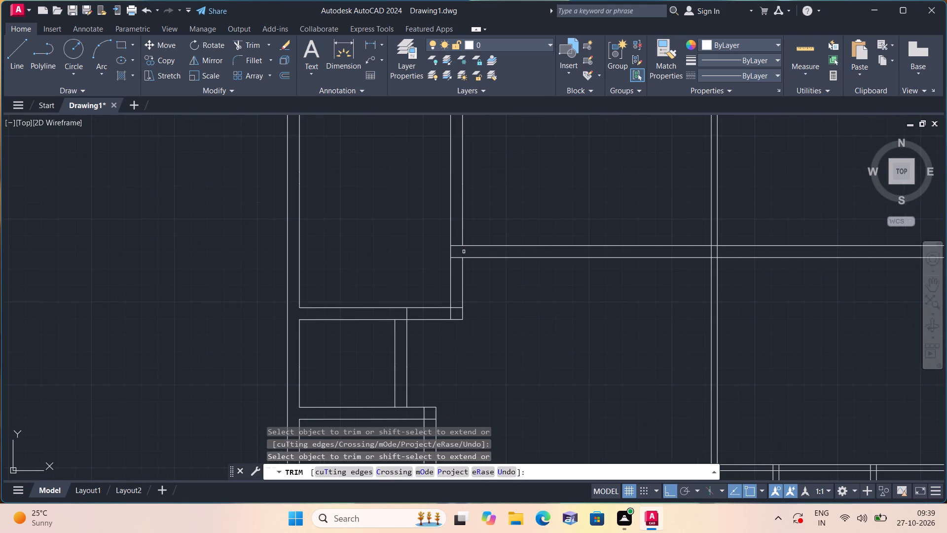
pyautogui.scroll(-1, 464, 252)
pyautogui.scroll(1, 458, 307)
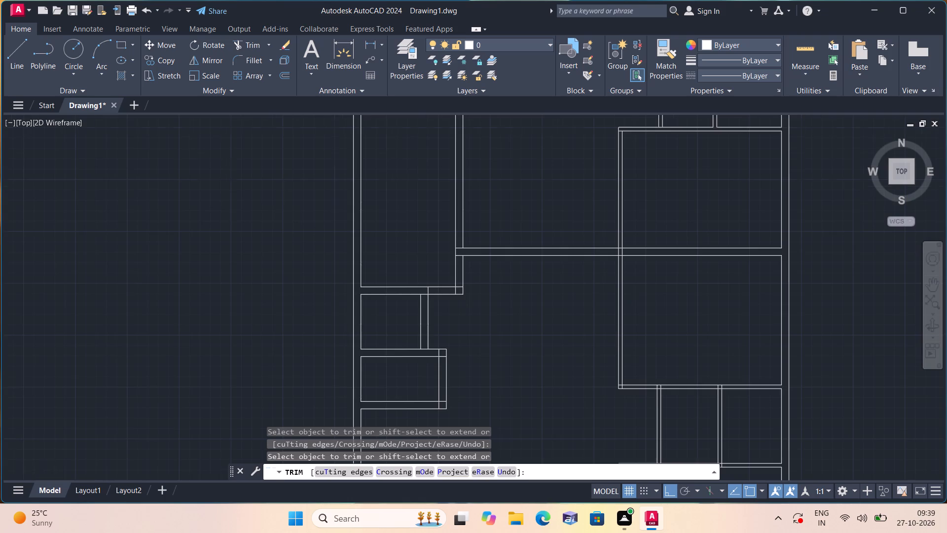
pyautogui.scroll(1, 452, 291)
pyautogui.moveTo(444, 275); pyautogui.dragTo(461, 267)
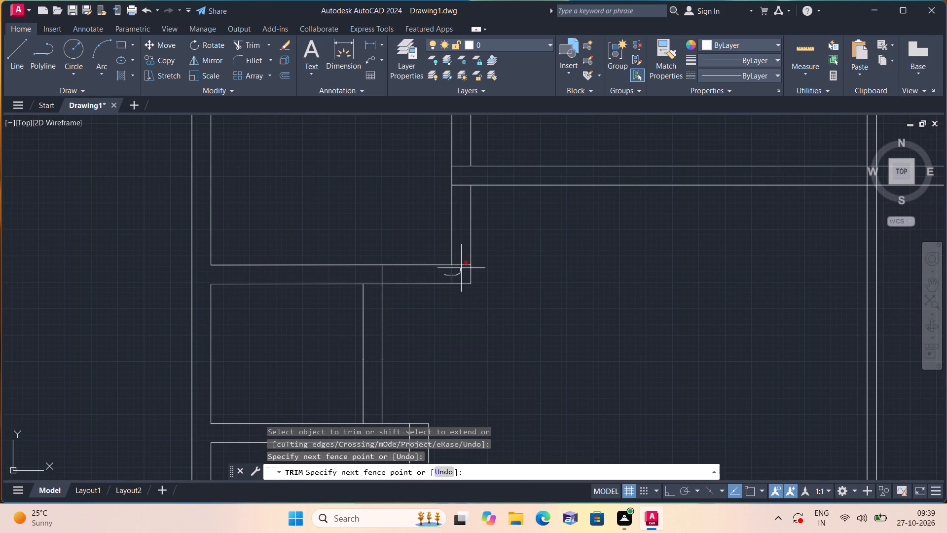
pyautogui.moveTo(461, 267); pyautogui.dragTo(460, 259)
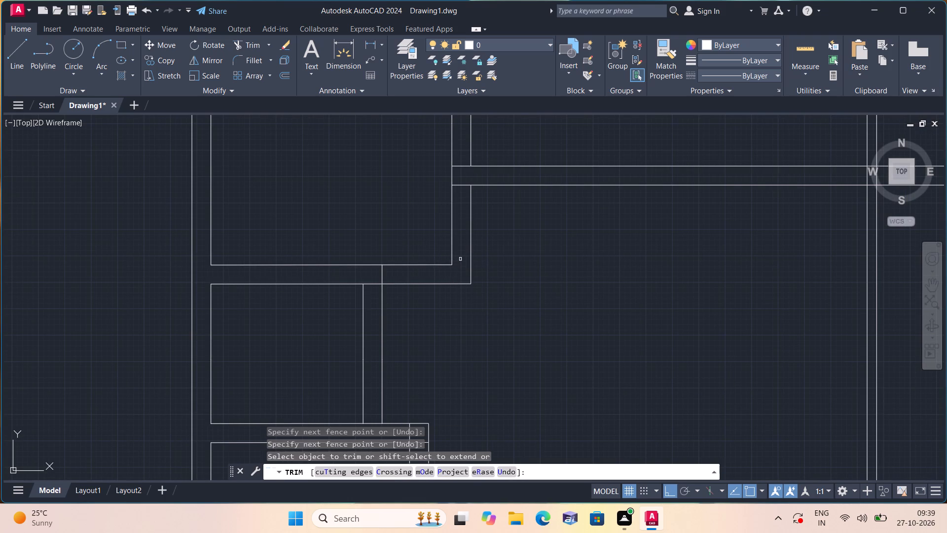
pyautogui.scroll(-2, 460, 259)
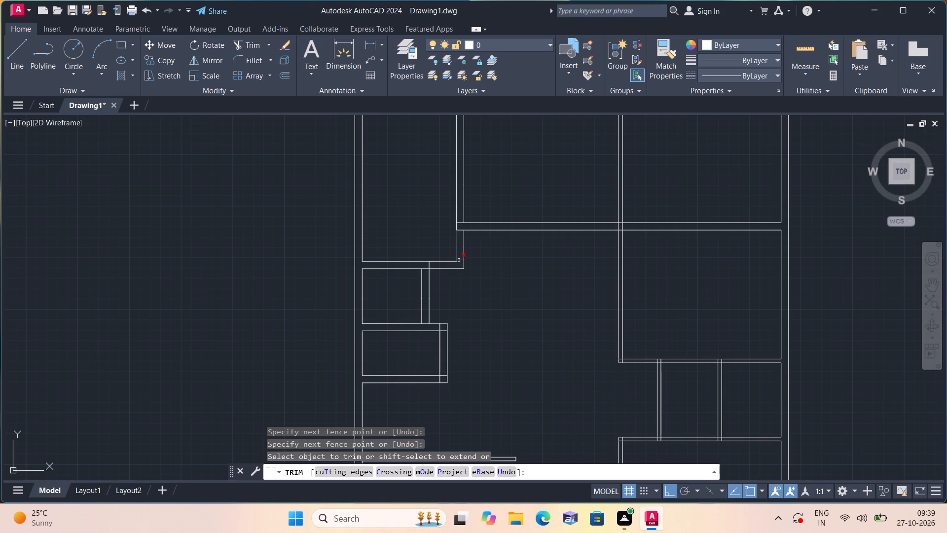
pyautogui.moveTo(489, 297); pyautogui.dragTo(459, 255, button='middle')
pyautogui.scroll(-1, 467, 266)
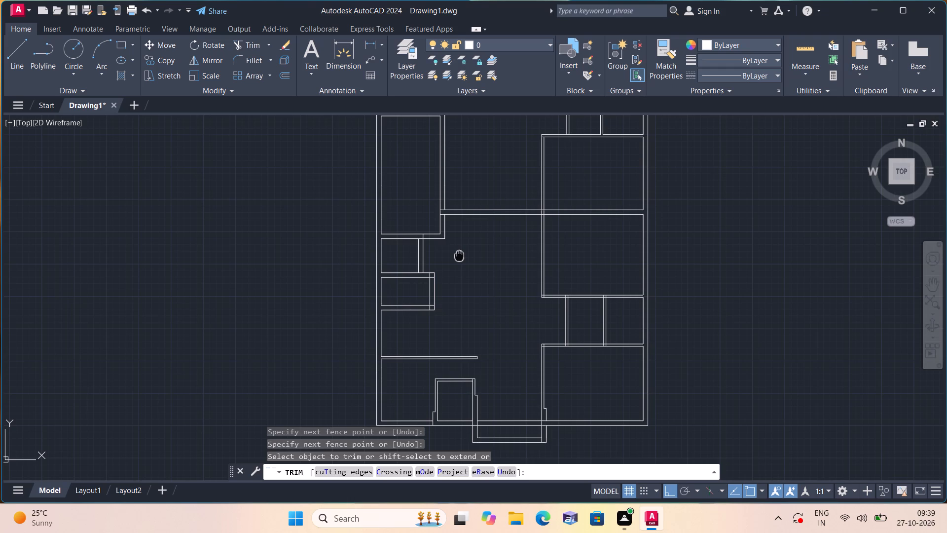
pyautogui.press('space')
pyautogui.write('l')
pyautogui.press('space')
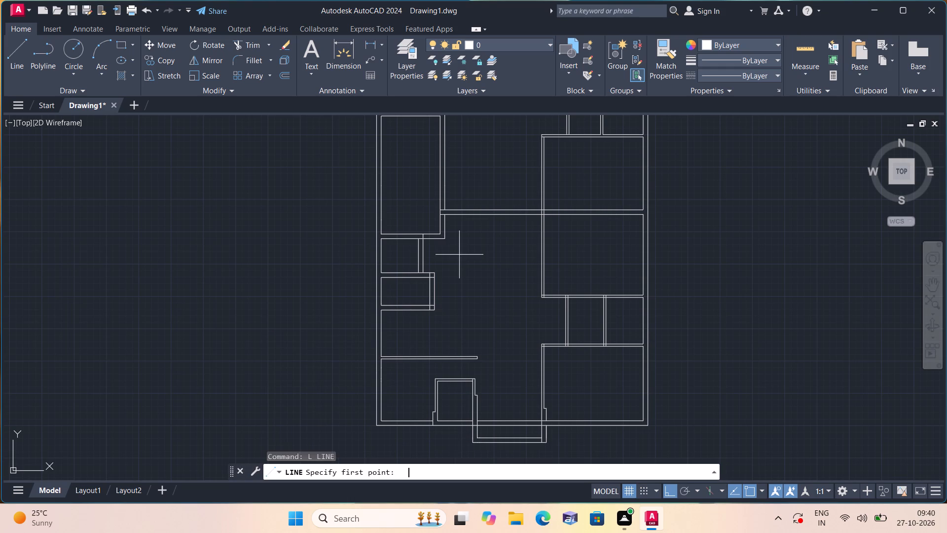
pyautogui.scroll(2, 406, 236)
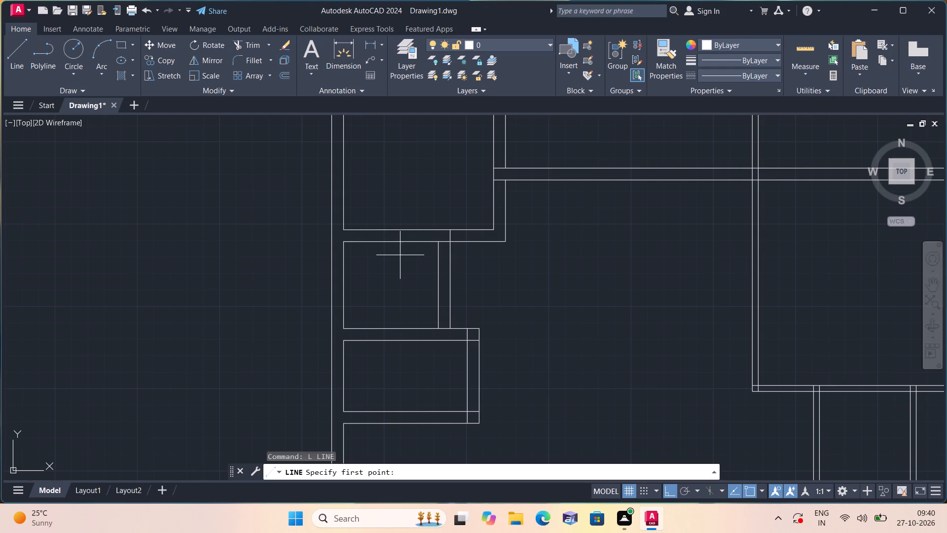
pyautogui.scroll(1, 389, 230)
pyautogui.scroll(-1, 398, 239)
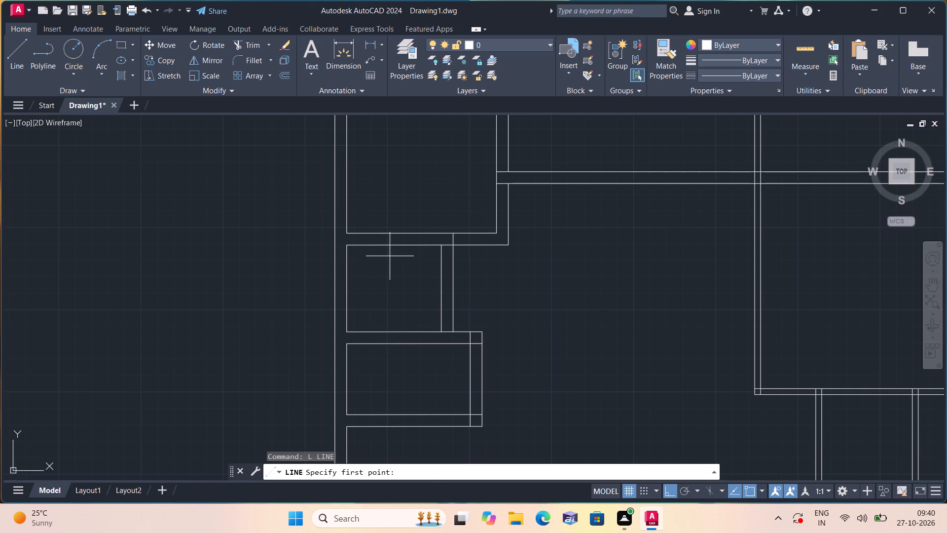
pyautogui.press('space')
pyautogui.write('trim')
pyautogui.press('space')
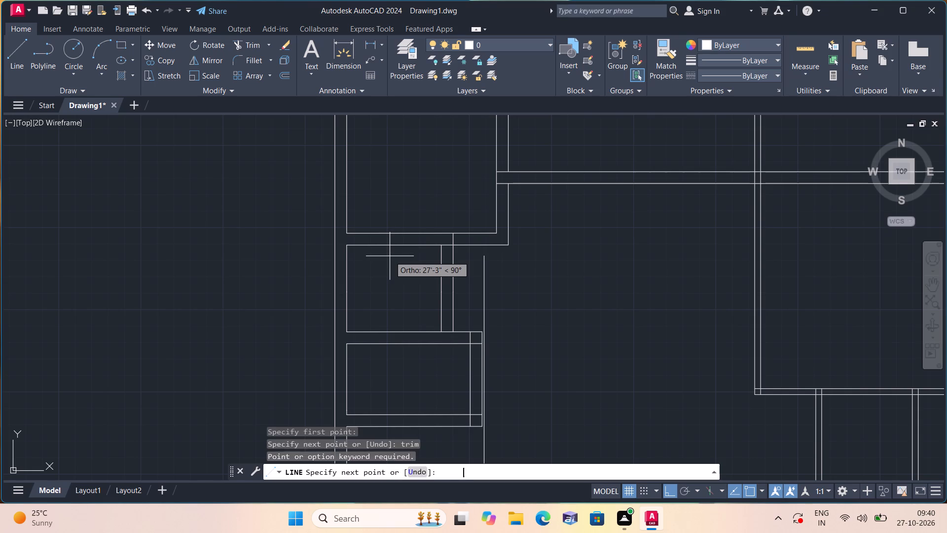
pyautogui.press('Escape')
# Trim the partition's lower line between the two faces of the upper bay's 9" vertical wall.
pyautogui.write('trim')
pyautogui.press('space')
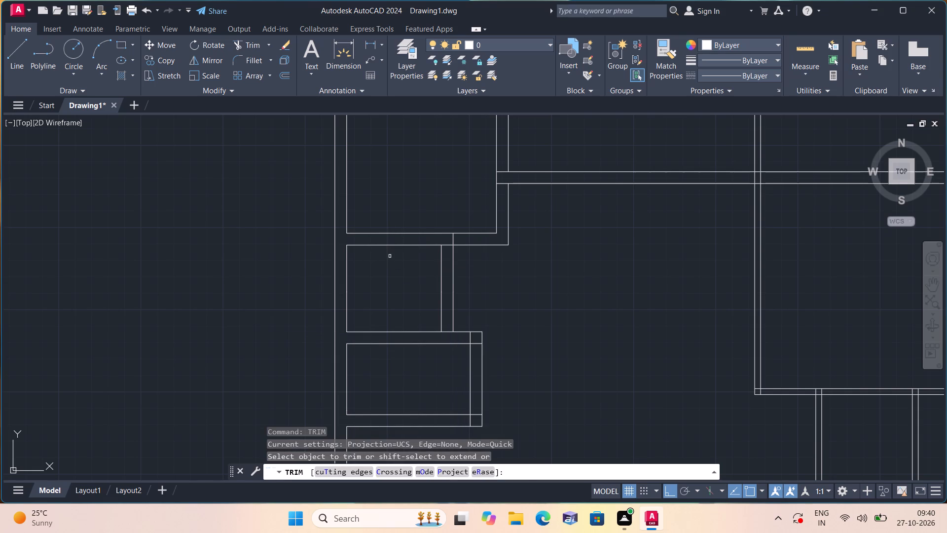
pyautogui.click(447, 246)
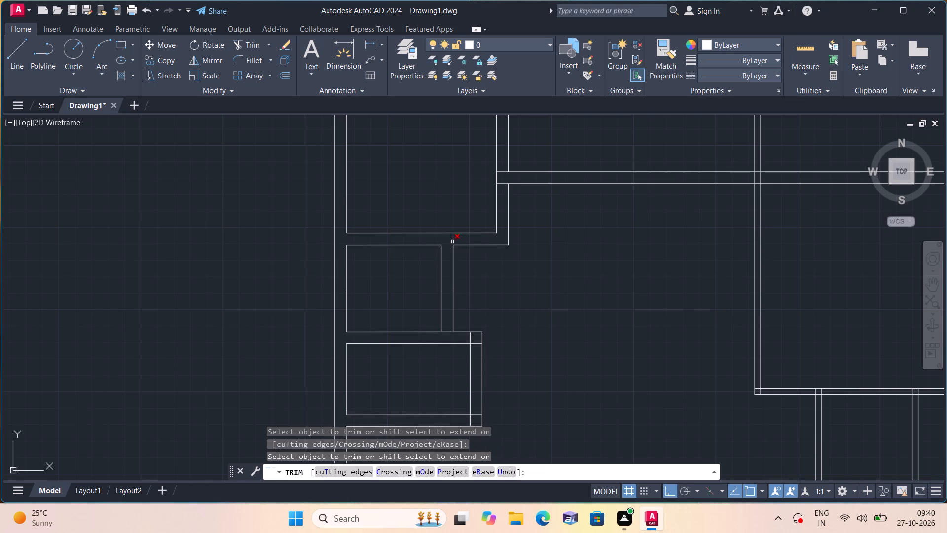
pyautogui.click(446, 241)
pyautogui.press('space')
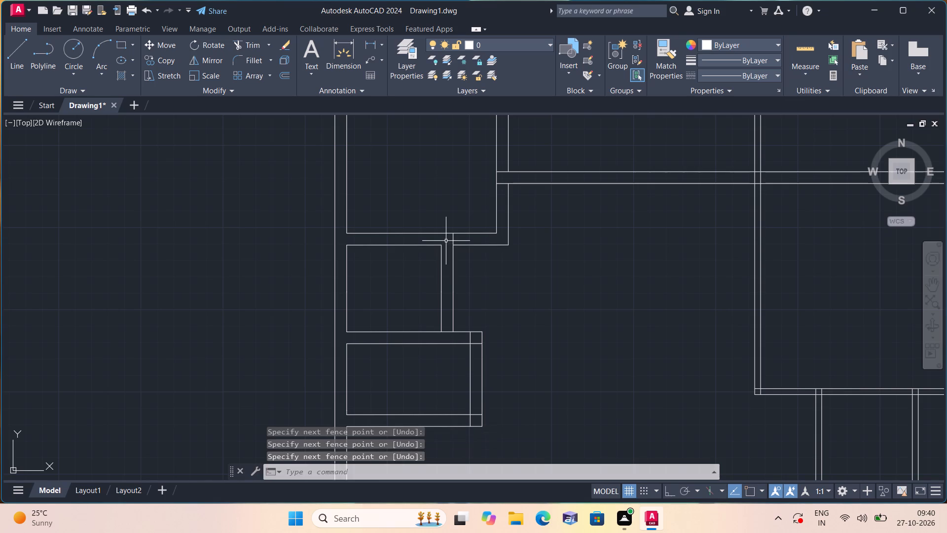
# Draw an opening outline in the upper bay's top wall: from the lower line's midpoint across, two 1' segments rightward, and back across.
pyautogui.write('l')
pyautogui.press('space')
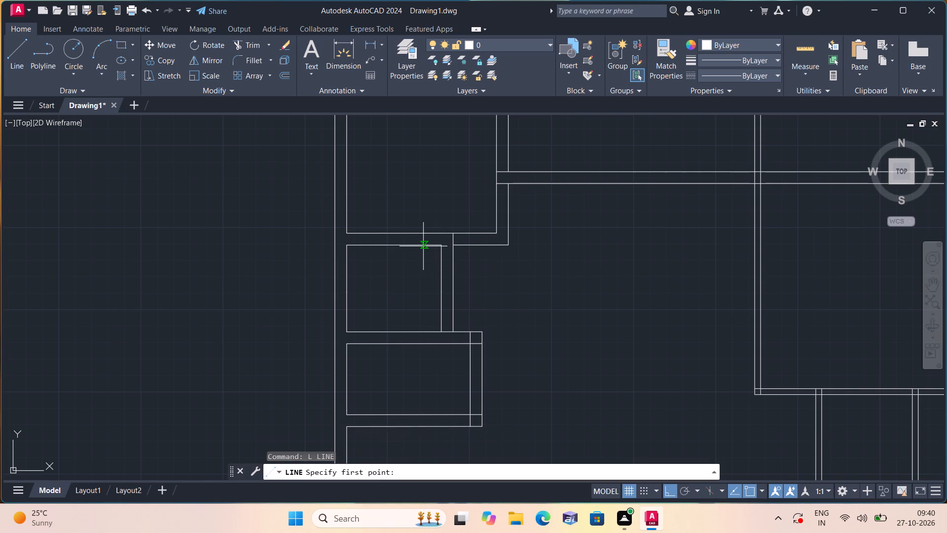
pyautogui.click(396, 245)
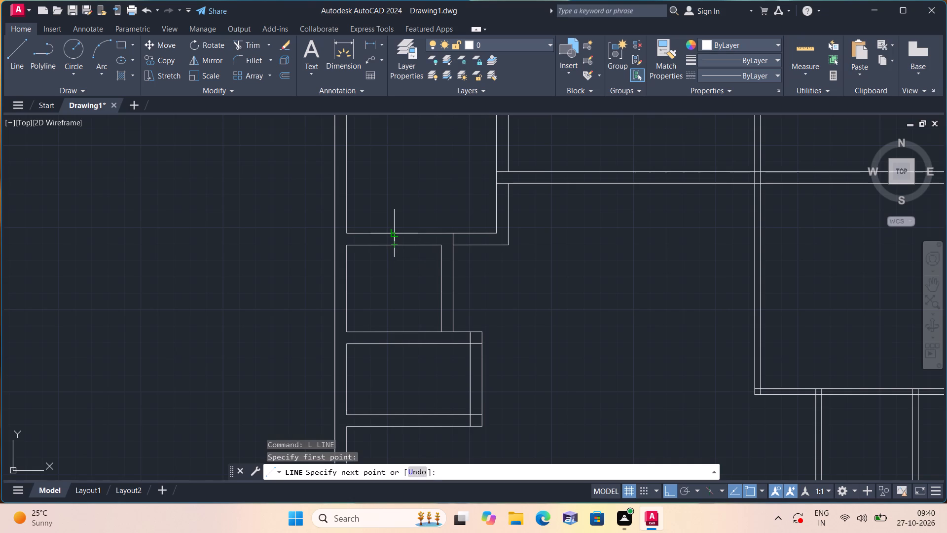
pyautogui.click(394, 232)
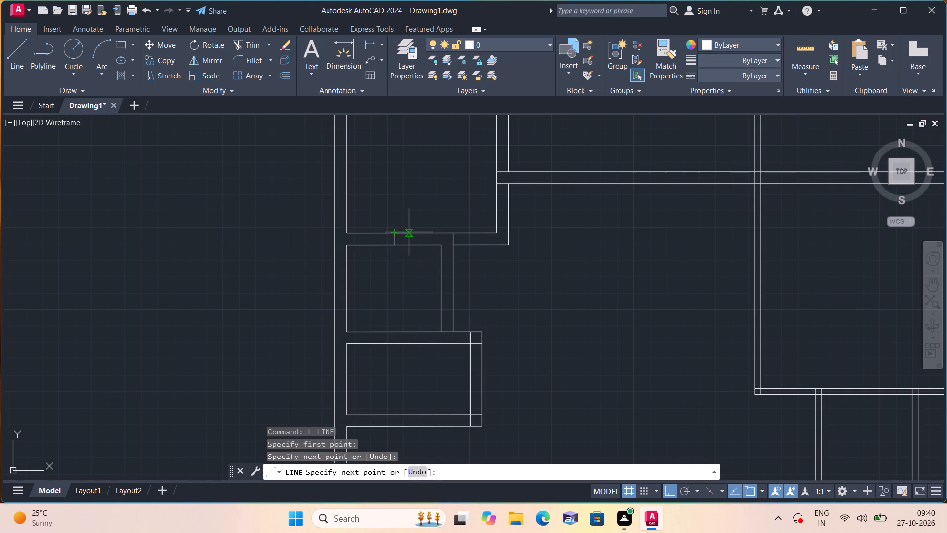
pyautogui.write("1'")
pyautogui.press('space')
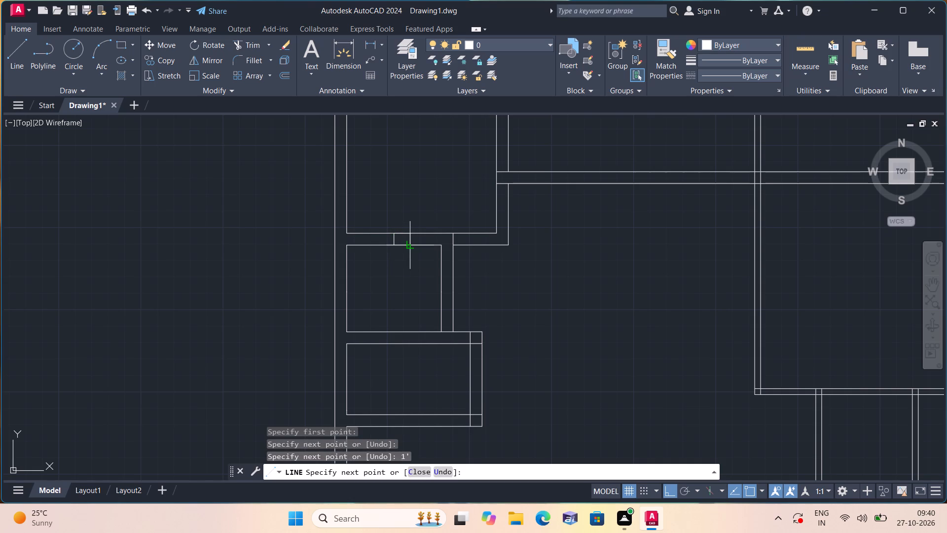
pyautogui.write("1'")
pyautogui.press('space')
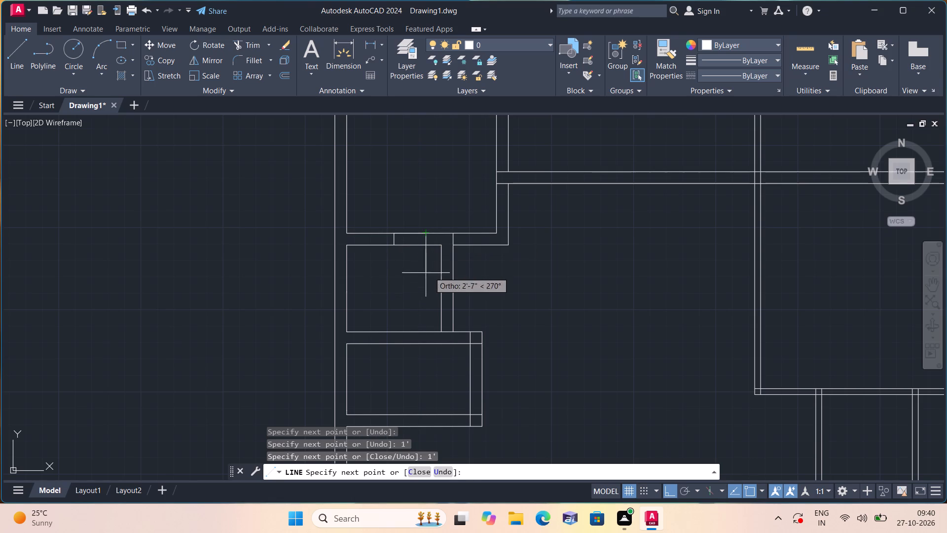
pyautogui.click(427, 245)
pyautogui.press('space')
pyautogui.press('space')
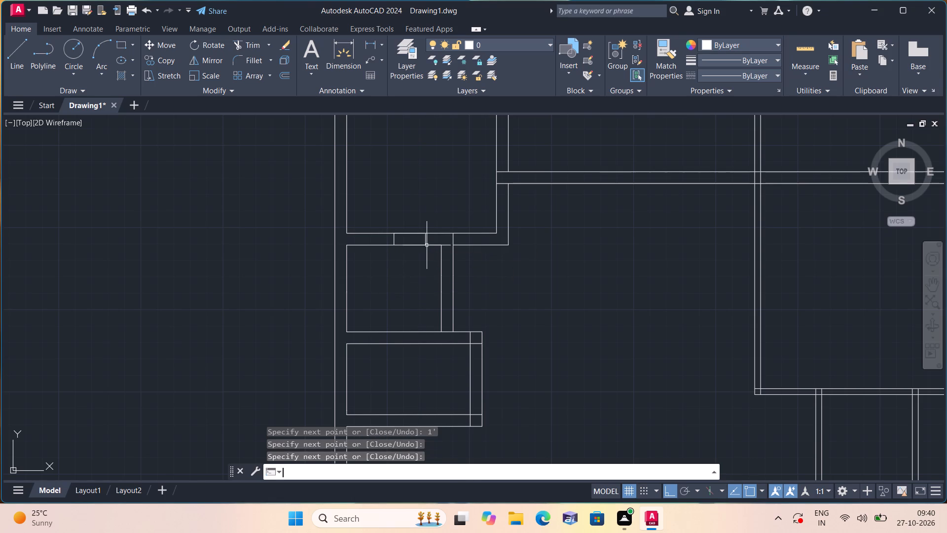
# Draw a line from the opening outline's upper starting corner 2' leftward along the wall, and back down across the wall.
pyautogui.scroll(1, 422, 257)
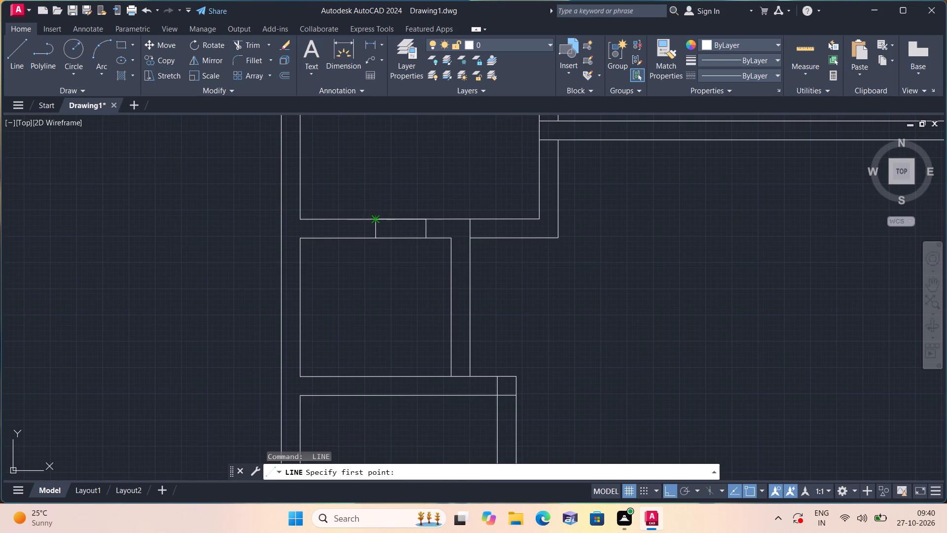
pyautogui.click(375, 217)
pyautogui.write("2'")
pyautogui.press('space')
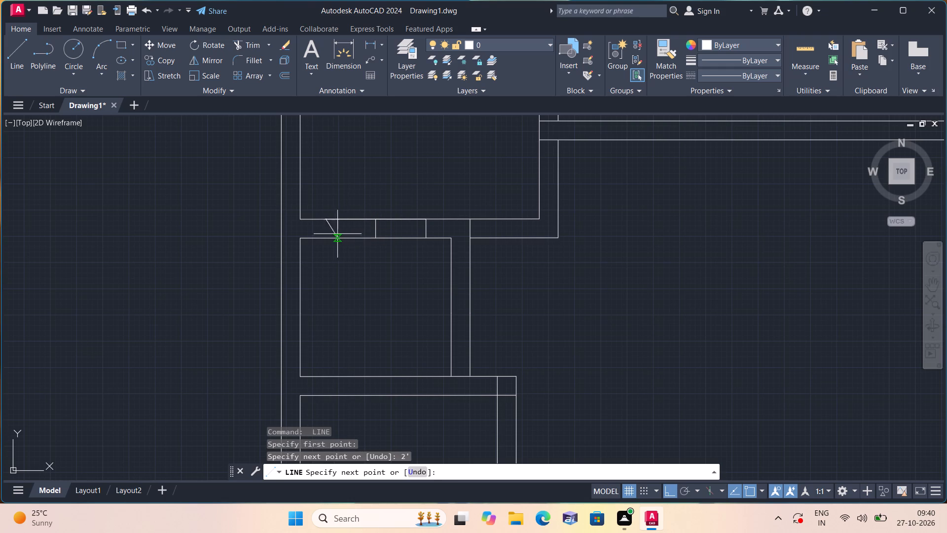
pyautogui.click(328, 239)
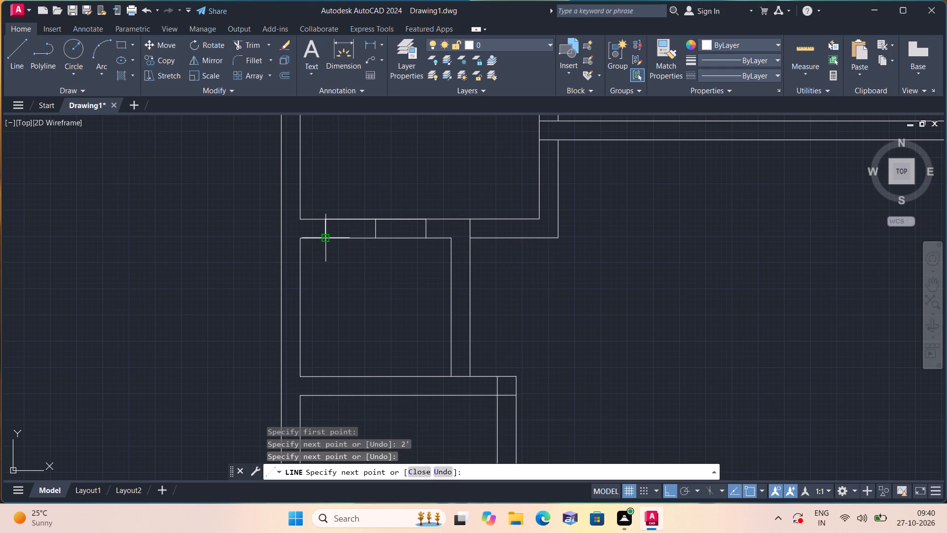
pyautogui.press('space')
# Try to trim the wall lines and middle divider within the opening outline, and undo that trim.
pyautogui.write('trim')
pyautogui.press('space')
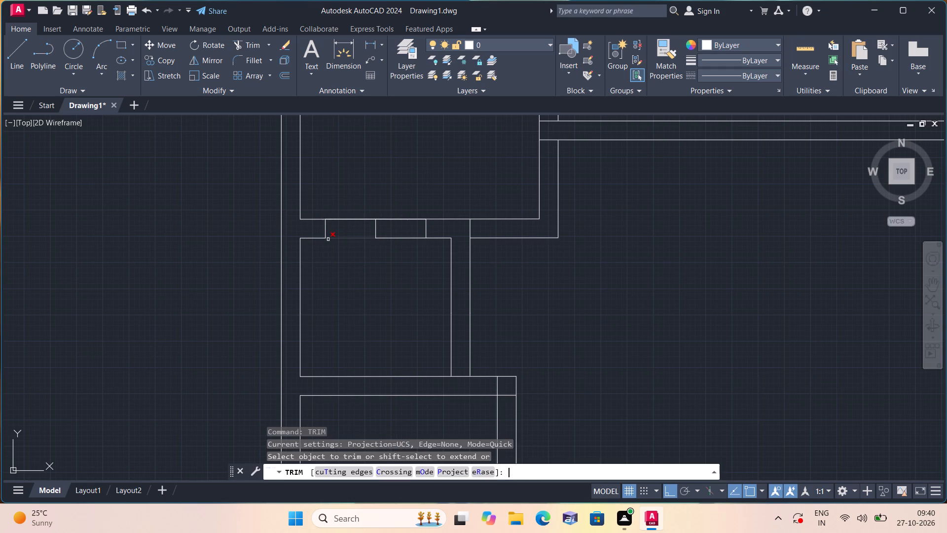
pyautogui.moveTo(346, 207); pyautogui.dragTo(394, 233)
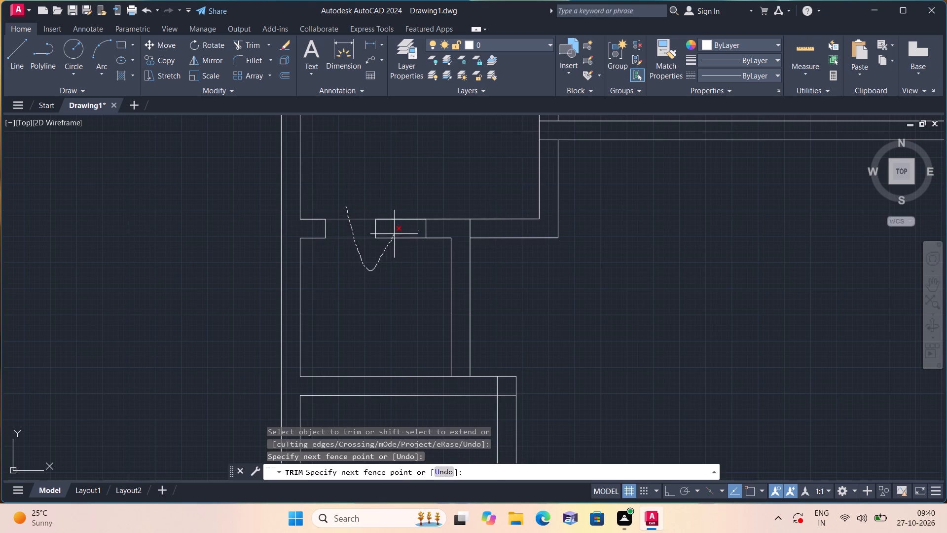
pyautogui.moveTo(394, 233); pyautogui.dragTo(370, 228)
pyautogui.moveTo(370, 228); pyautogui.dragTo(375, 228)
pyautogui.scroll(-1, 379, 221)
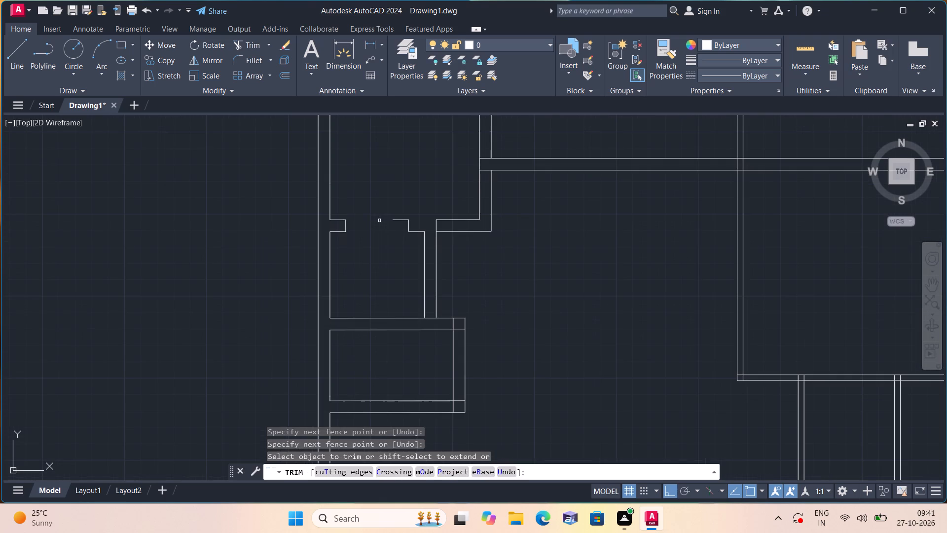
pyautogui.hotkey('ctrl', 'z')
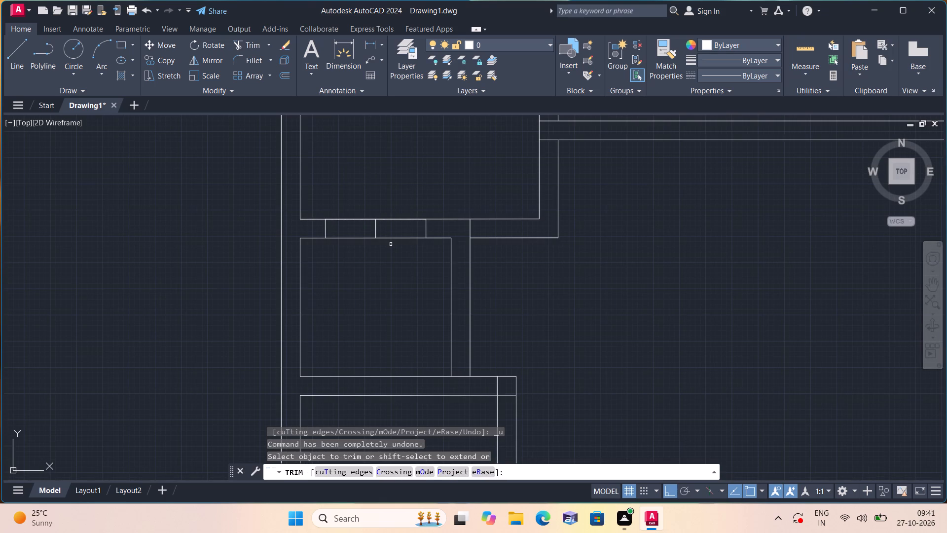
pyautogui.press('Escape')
# Select the 2' segment and the two 1' segments drawn over the wall's upper line along the opening outline.
pyautogui.scroll(1, 359, 220)
pyautogui.click(359, 220)
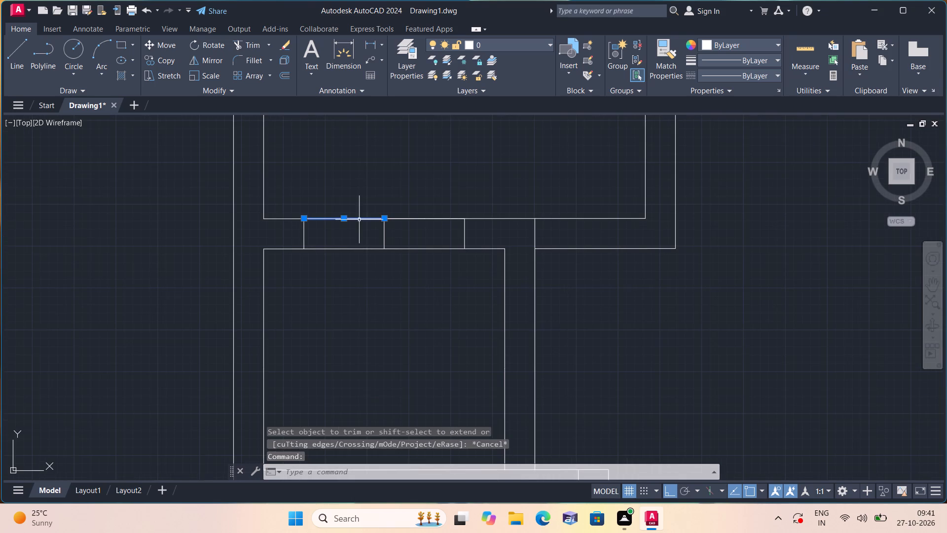
pyautogui.click(399, 221)
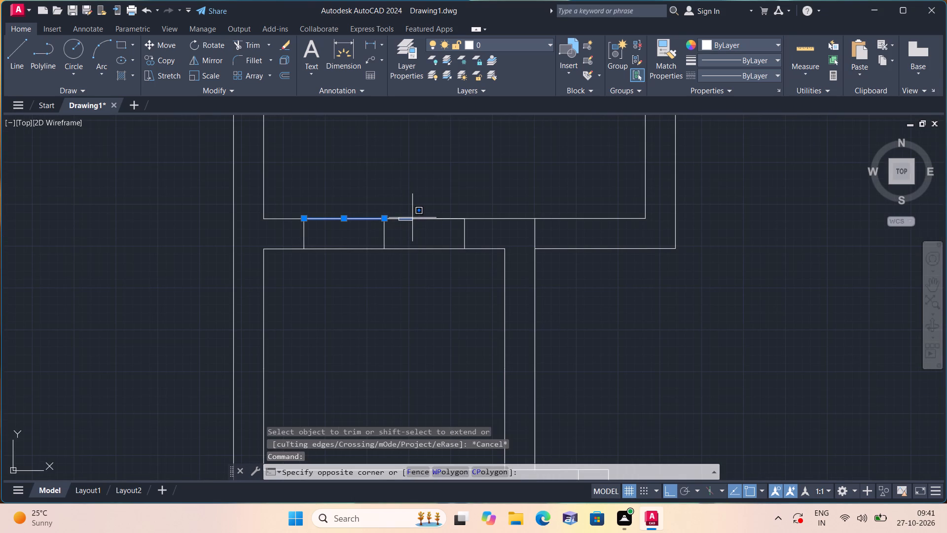
pyautogui.click(412, 218)
pyautogui.click(412, 218)
pyautogui.click(414, 219)
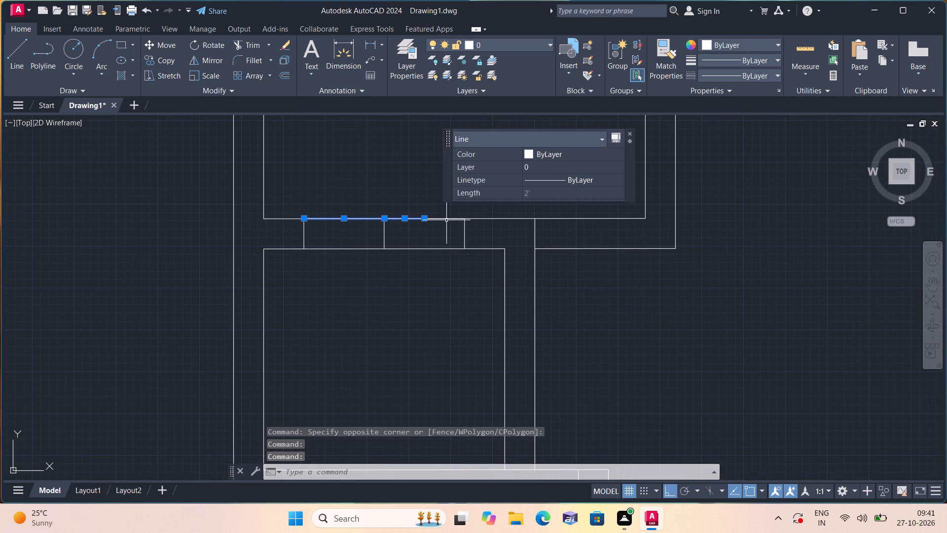
pyautogui.click(446, 219)
pyautogui.click(629, 131)
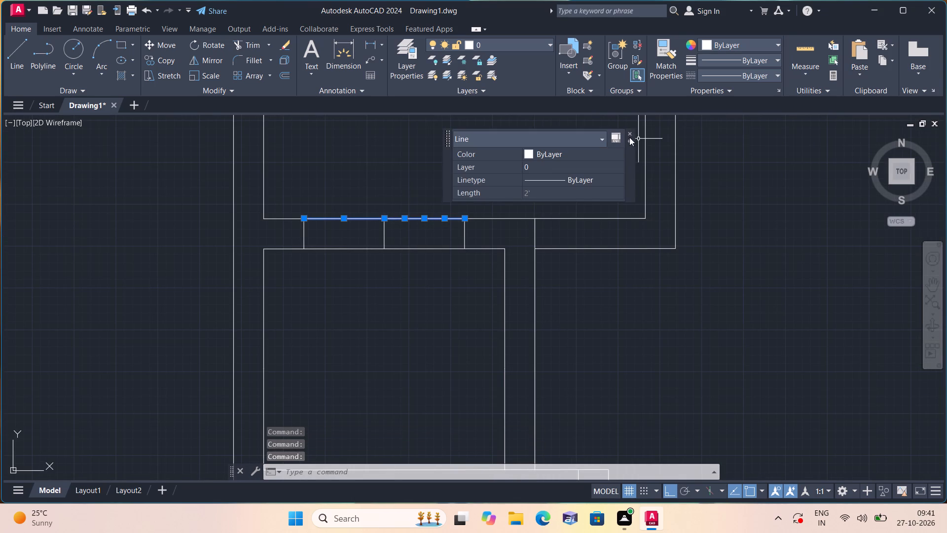
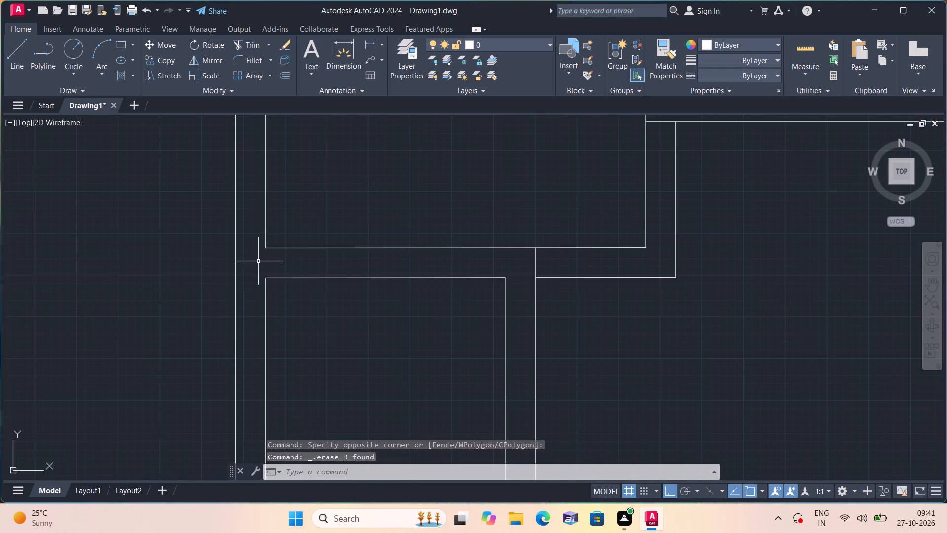
# Draw a line across the wall from the midpoint of the small upper-left room's top edge to the opposite wall face.
pyautogui.scroll(-1, 270, 260)
pyautogui.press('l')
pyautogui.press('space')
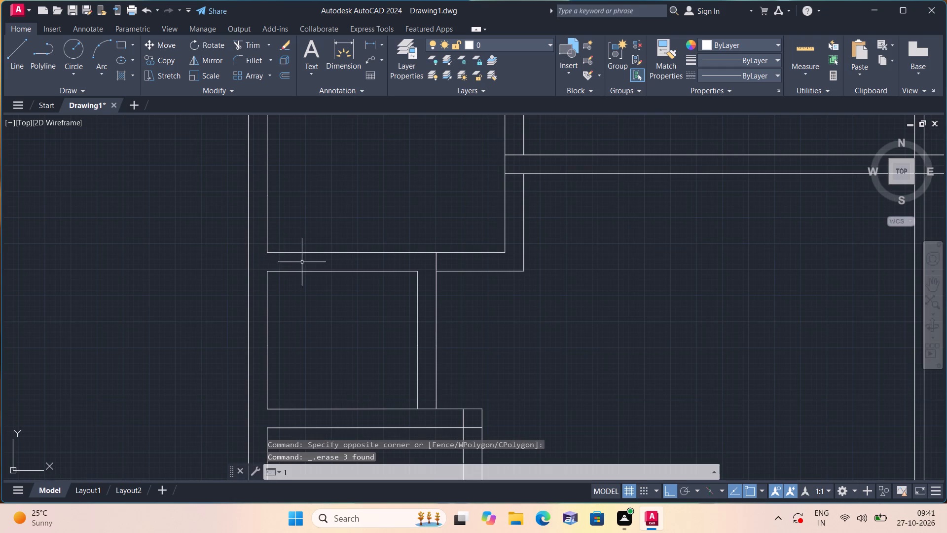
pyautogui.click(344, 273)
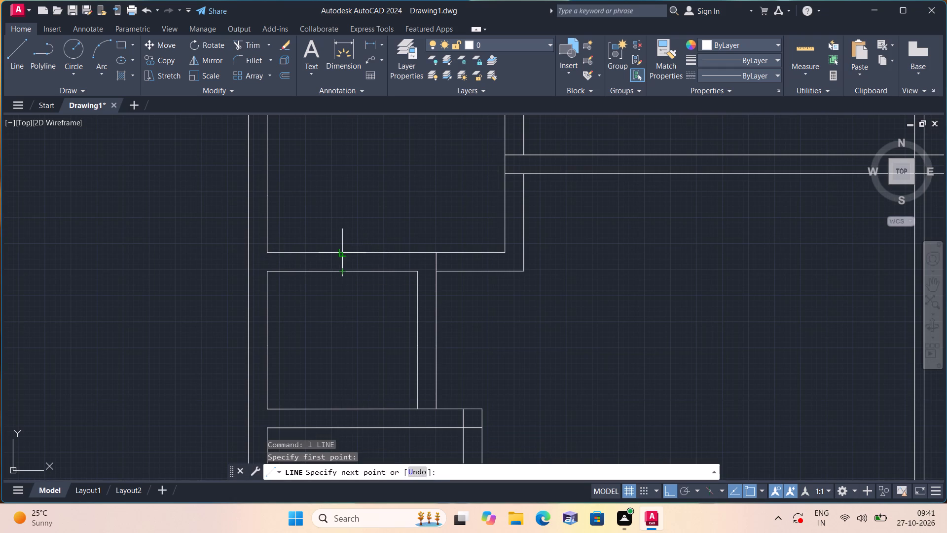
pyautogui.click(343, 253)
pyautogui.press('space')
# Draw two jamb lines across the wall, offset 1'6" to either side of the centre line.
pyautogui.press('space')
pyautogui.click(343, 270)
pyautogui.write('1\'6"')
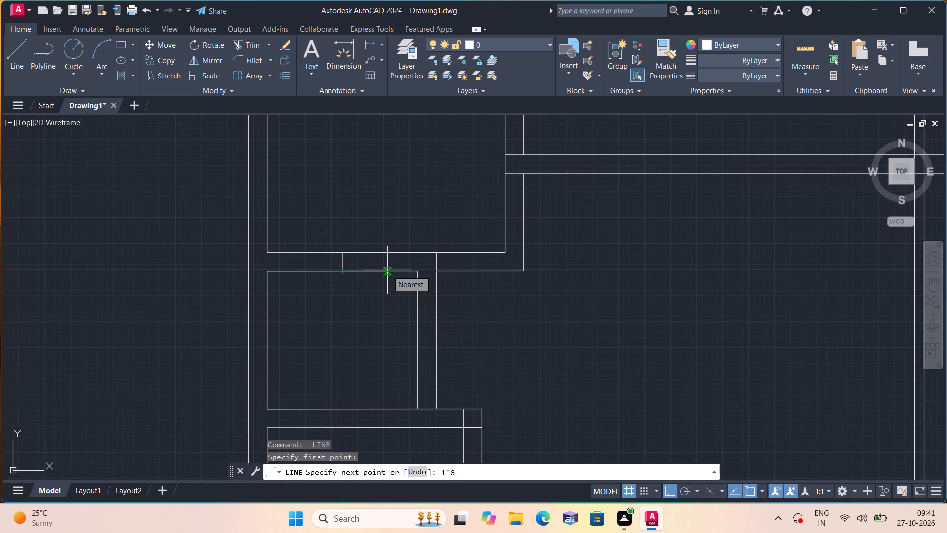
pyautogui.press('space')
pyautogui.click(379, 250)
pyautogui.press('space')
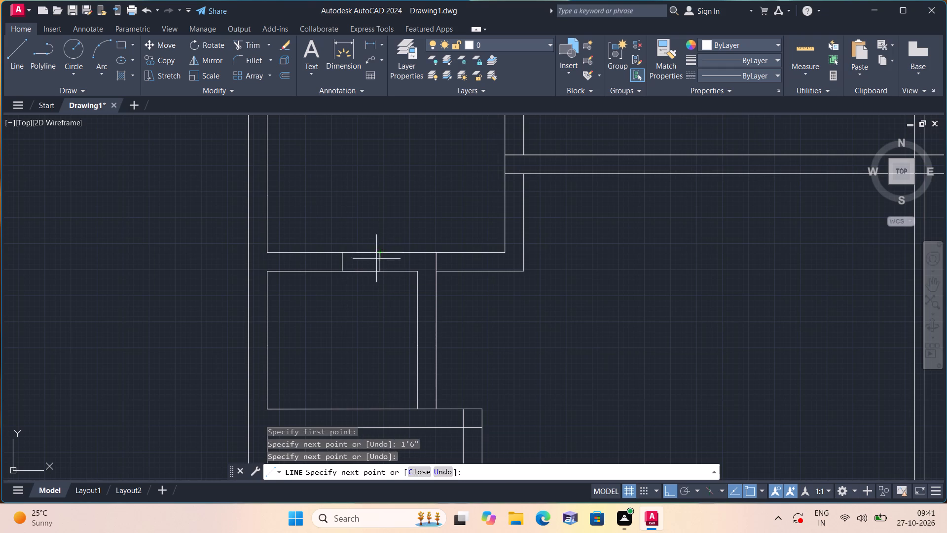
pyautogui.press('space')
pyautogui.click(343, 273)
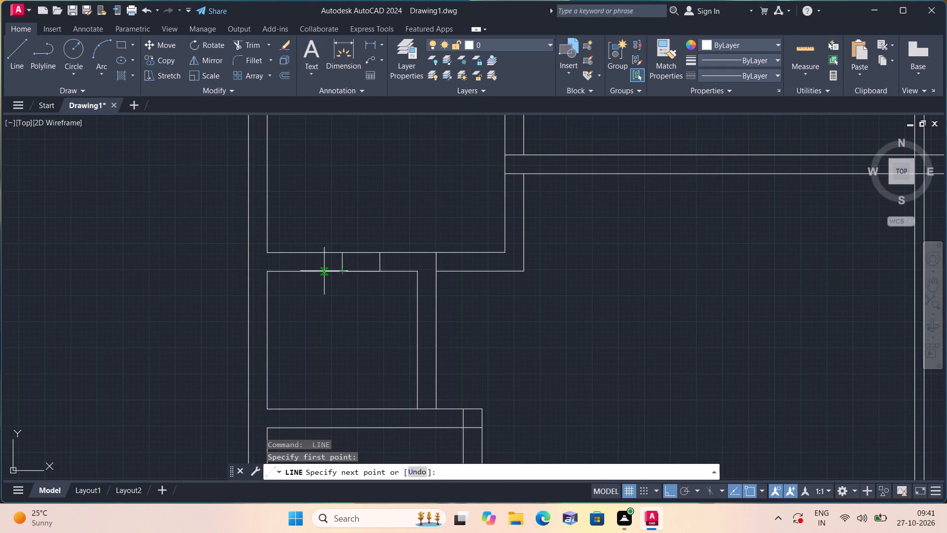
pyautogui.write("1'")
pyautogui.write('6"')
pyautogui.press('space')
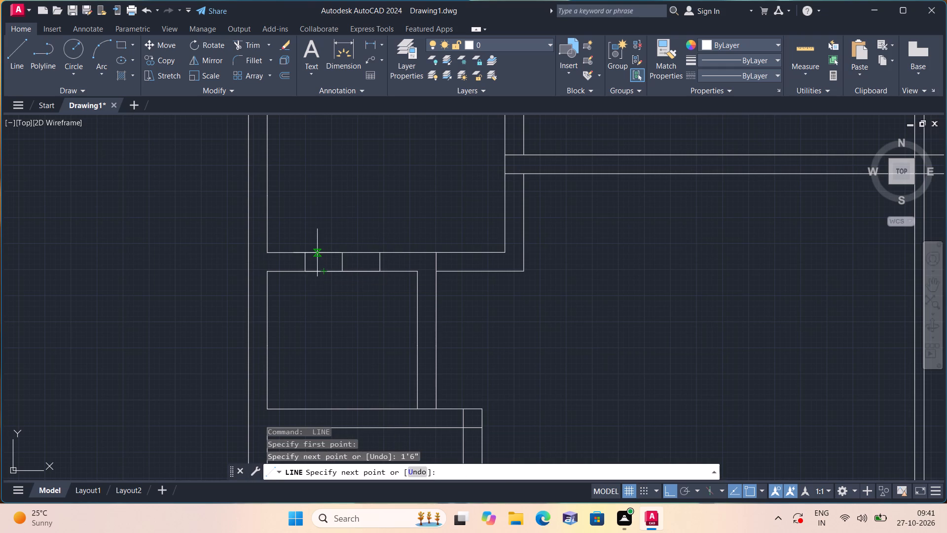
pyautogui.click(310, 251)
pyautogui.press('space')
# Trim the centre line and both wall faces between the jambs to open the doorway.
pyautogui.write('tri')
pyautogui.write('m')
pyautogui.press('space')
pyautogui.moveTo(329, 229); pyautogui.dragTo(325, 256)
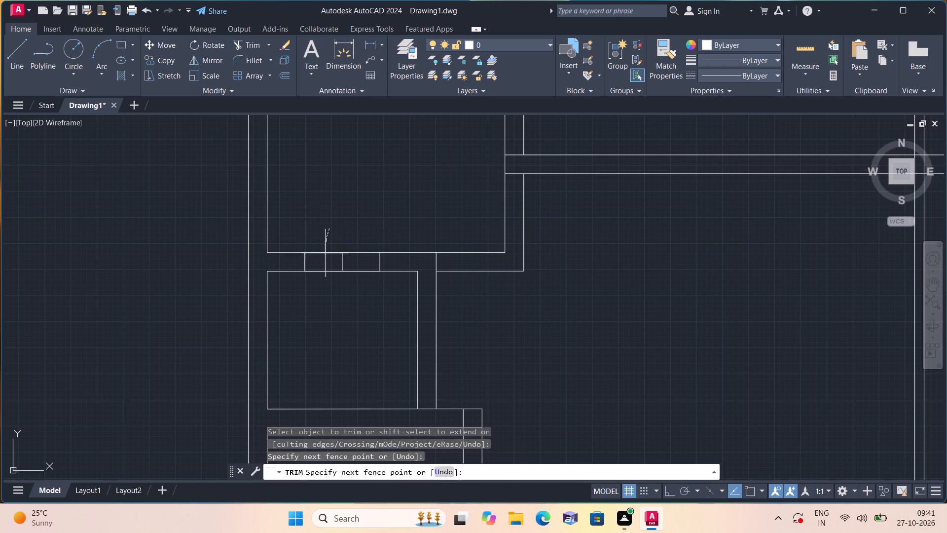
pyautogui.moveTo(325, 256); pyautogui.dragTo(351, 248)
pyautogui.moveTo(351, 248); pyautogui.dragTo(350, 257)
pyautogui.press('Escape')
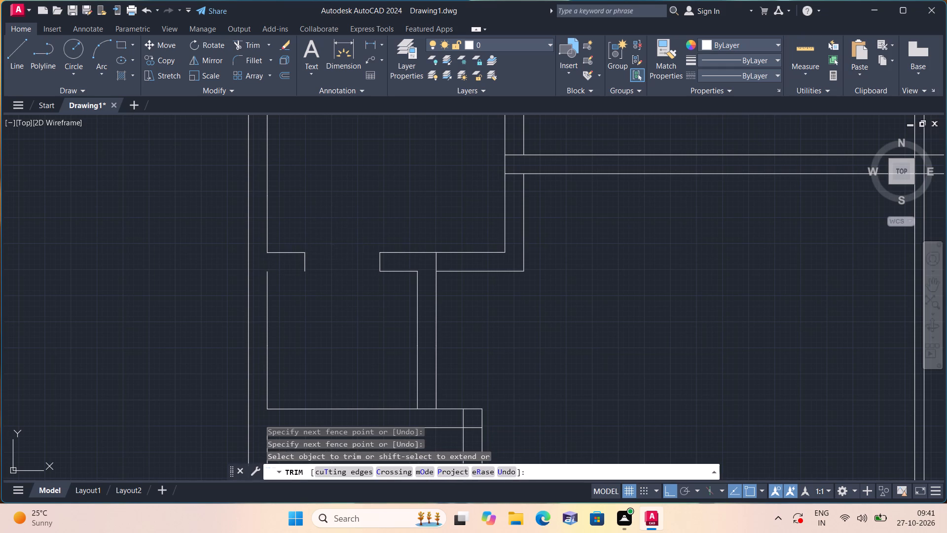
# Redraw the lower wall face from the small room's upper-left corner to the left jamb.
pyautogui.press('l')
pyautogui.press('space')
pyautogui.click(268, 268)
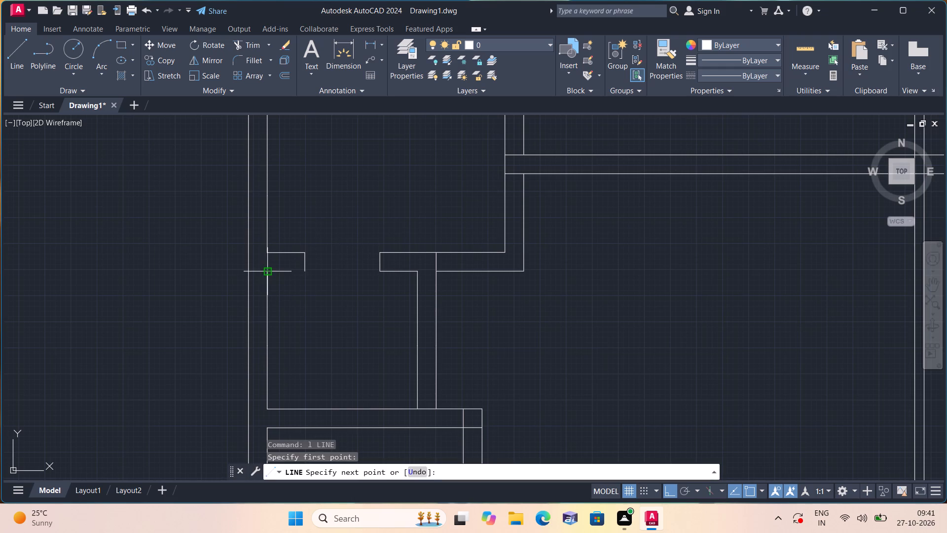
pyautogui.click(308, 271)
pyautogui.press('space')
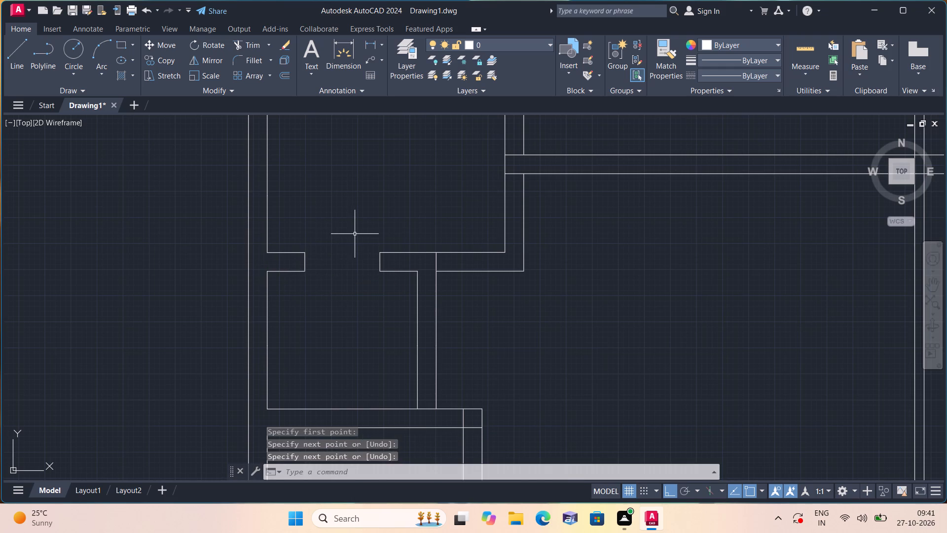
# Draw two crossing diagonal lines between opposite corners of the small room below the new opening.
pyautogui.scroll(-1, 357, 239)
pyautogui.moveTo(358, 277); pyautogui.dragTo(354, 260, button='middle')
pyautogui.write('l')
pyautogui.press('space')
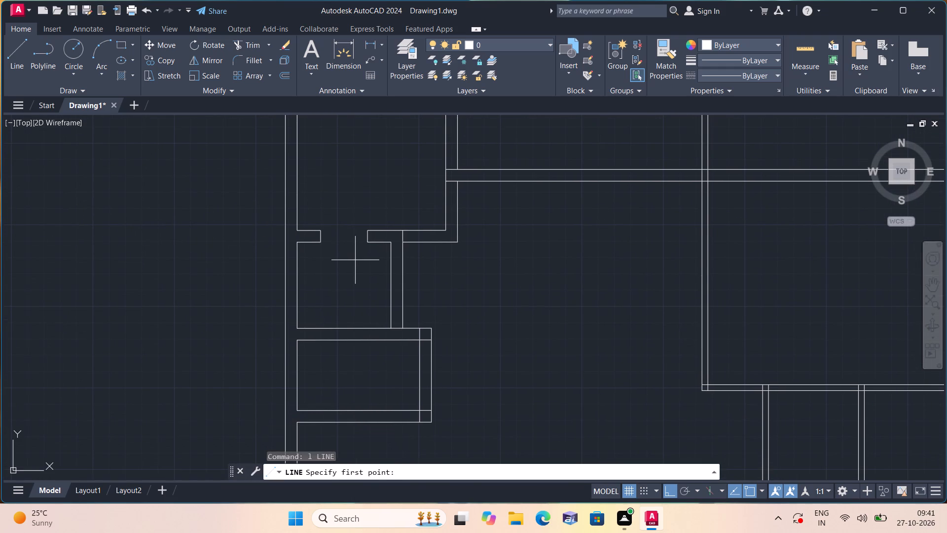
pyautogui.scroll(1, 326, 262)
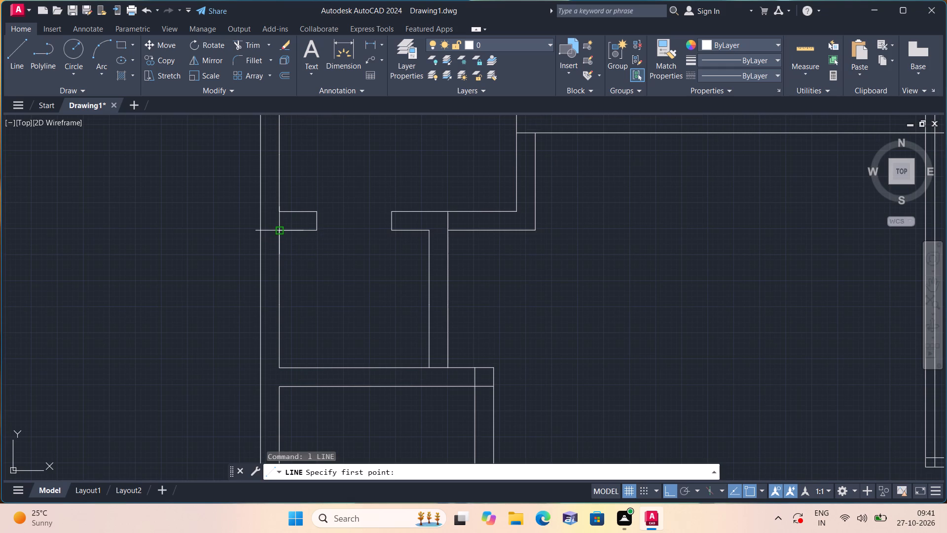
pyautogui.click(281, 233)
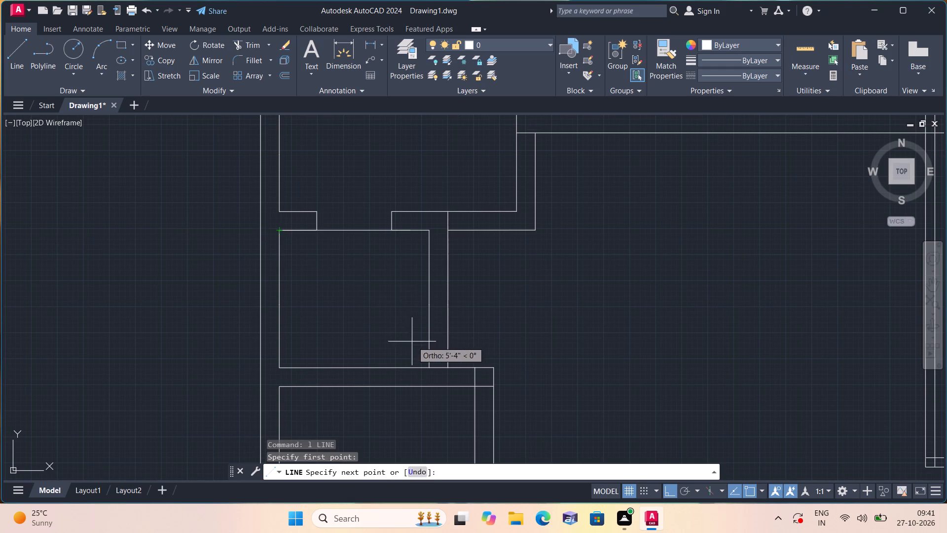
pyautogui.click(430, 366)
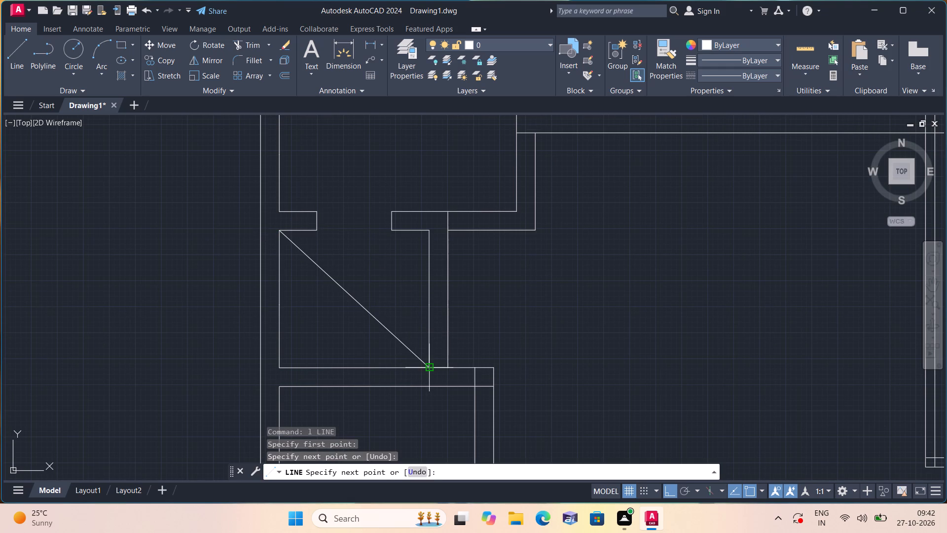
pyautogui.press('space')
pyautogui.press('space')
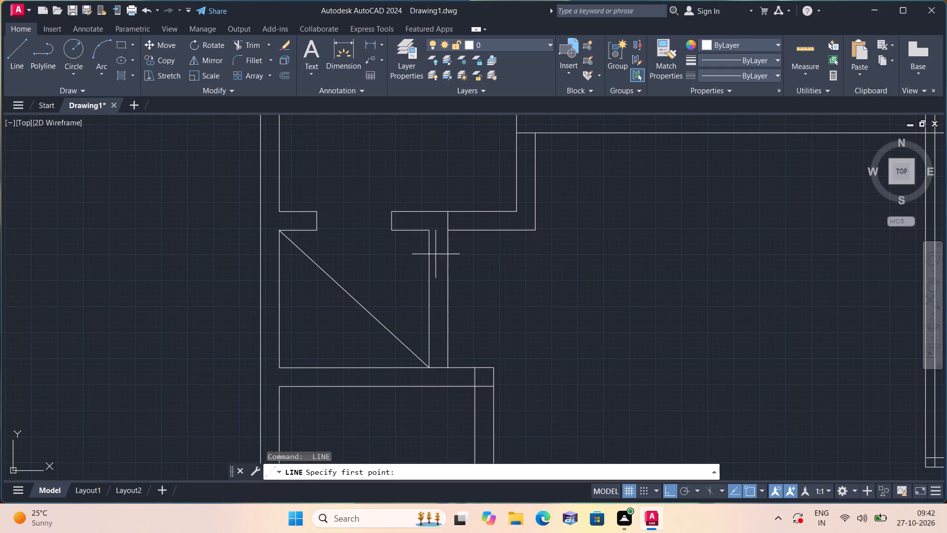
pyautogui.click(426, 233)
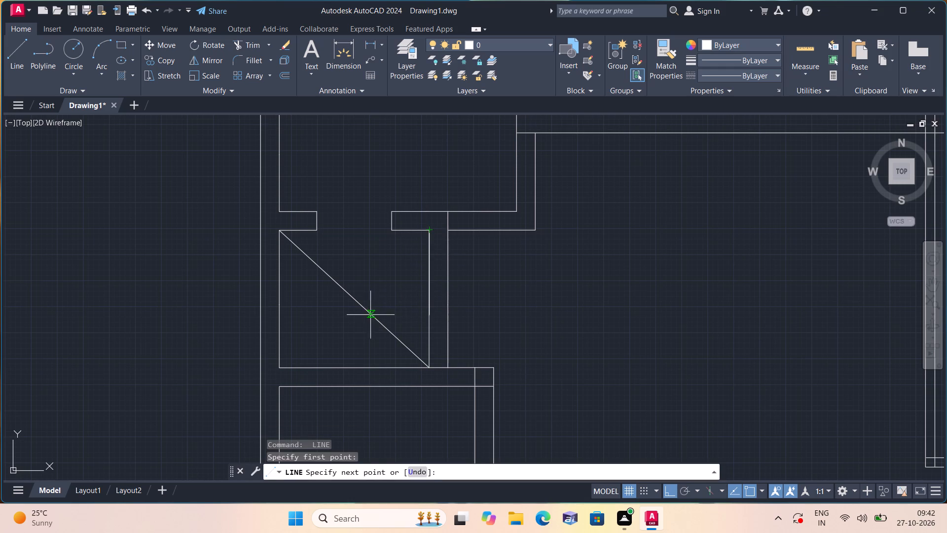
pyautogui.click(284, 366)
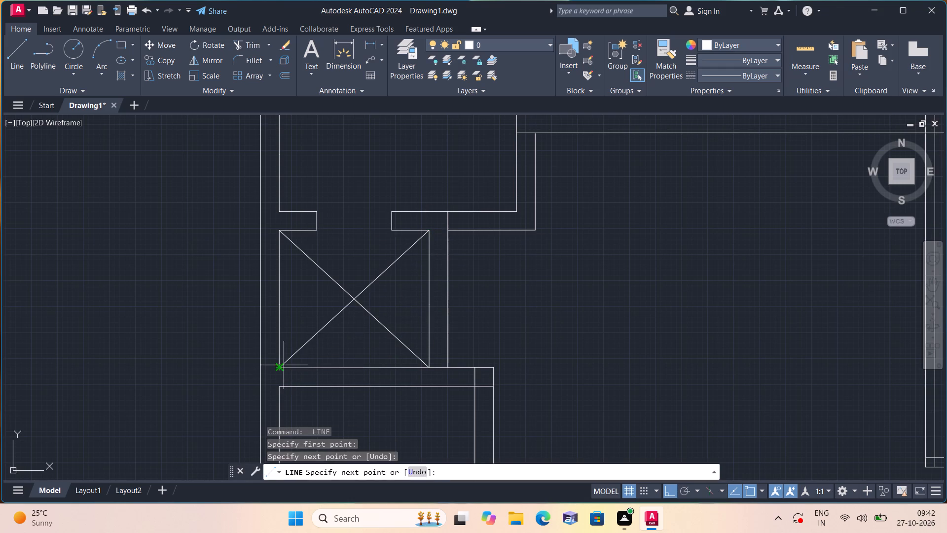
pyautogui.press('space')
# Trim the overlapping wall lines at the junctions between the crossed room and the rectangular room below it.
pyautogui.scroll(-1, 340, 336)
pyautogui.moveTo(344, 335); pyautogui.dragTo(334, 255, button='middle')
pyautogui.scroll(-1, 343, 323)
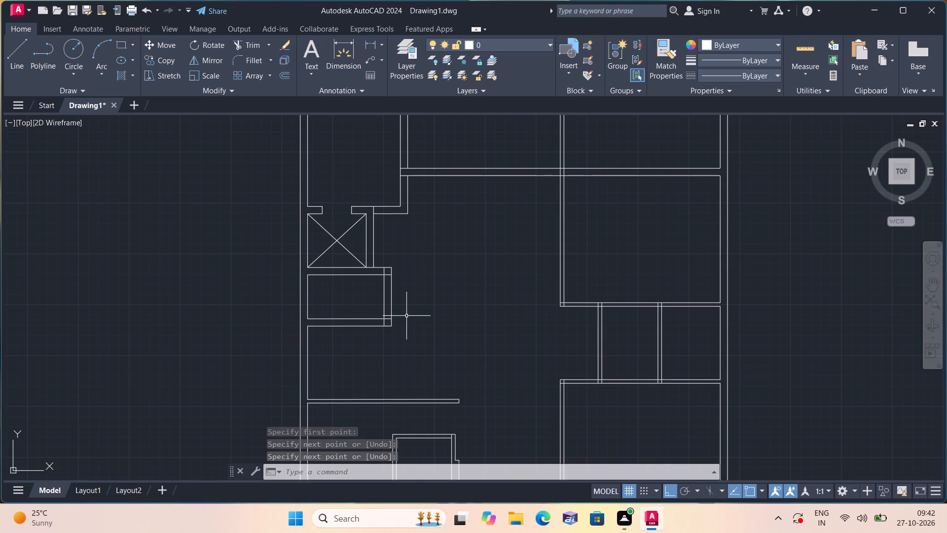
pyautogui.write('trim')
pyautogui.press('space')
pyautogui.scroll(2, 389, 272)
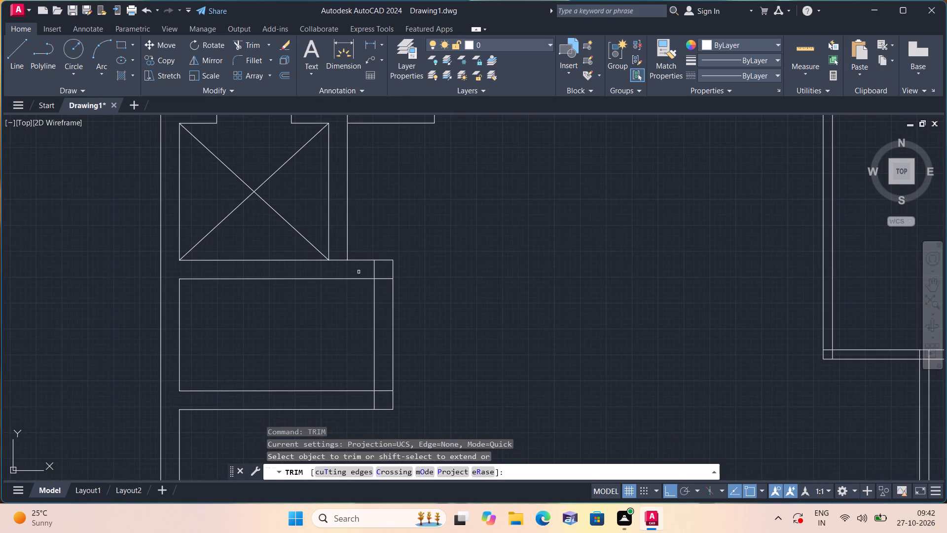
pyautogui.click(338, 262)
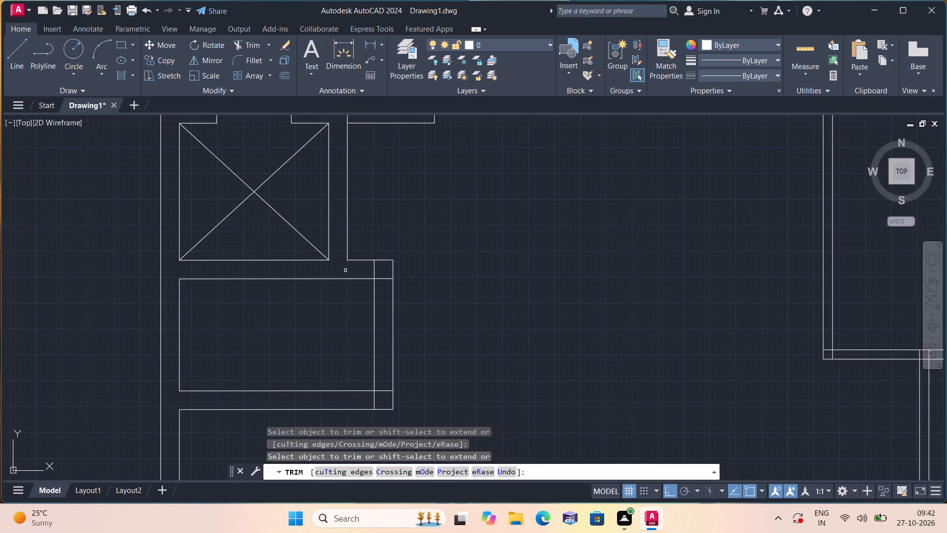
pyautogui.moveTo(360, 268); pyautogui.dragTo(383, 281)
pyautogui.scroll(-2, 384, 281)
pyautogui.scroll(1, 386, 331)
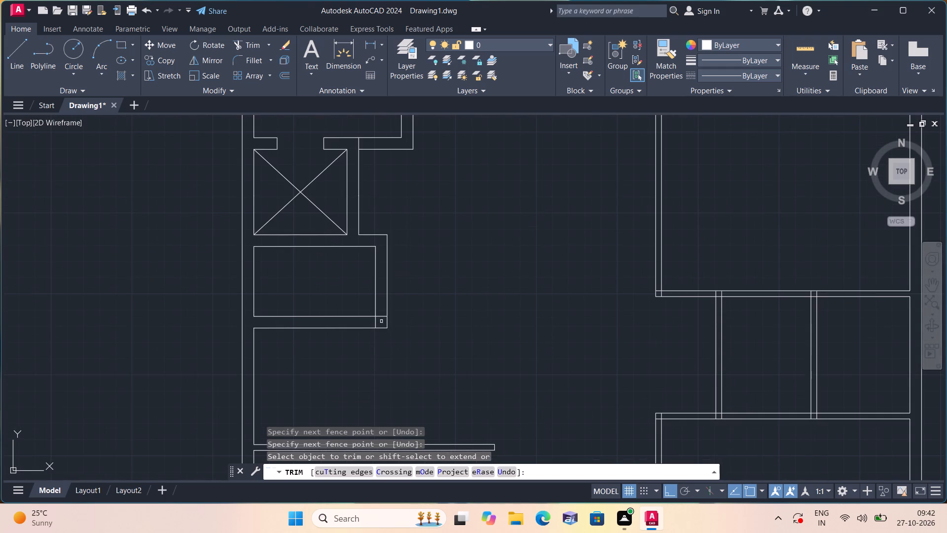
pyautogui.click(381, 318)
pyautogui.click(380, 310)
pyautogui.scroll(-1, 380, 310)
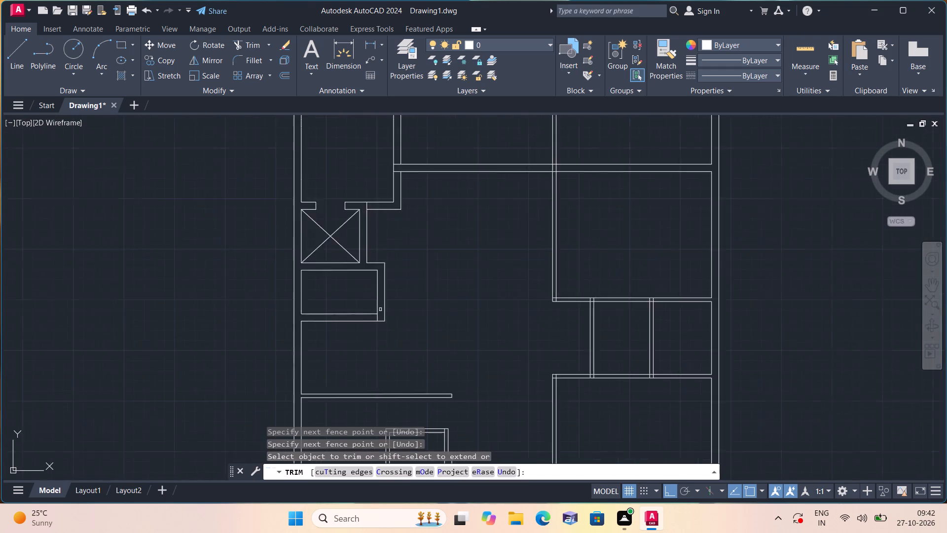
# Trim the overlapping line on the bottom projection's right wall and both exterior wall lines crossing the projection.
pyautogui.scroll(-1, 381, 309)
pyautogui.moveTo(416, 299); pyautogui.dragTo(410, 279, button='middle')
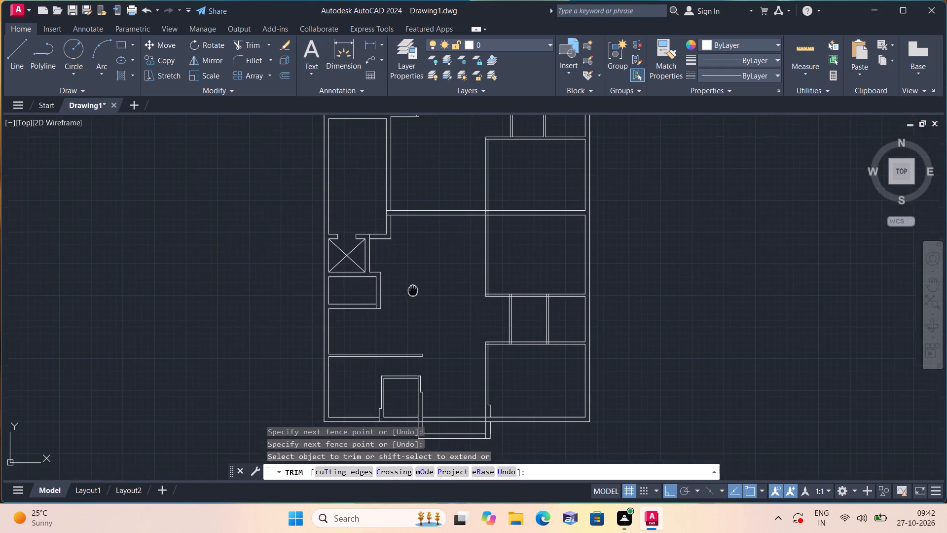
pyautogui.moveTo(410, 279); pyautogui.dragTo(391, 218, button='middle')
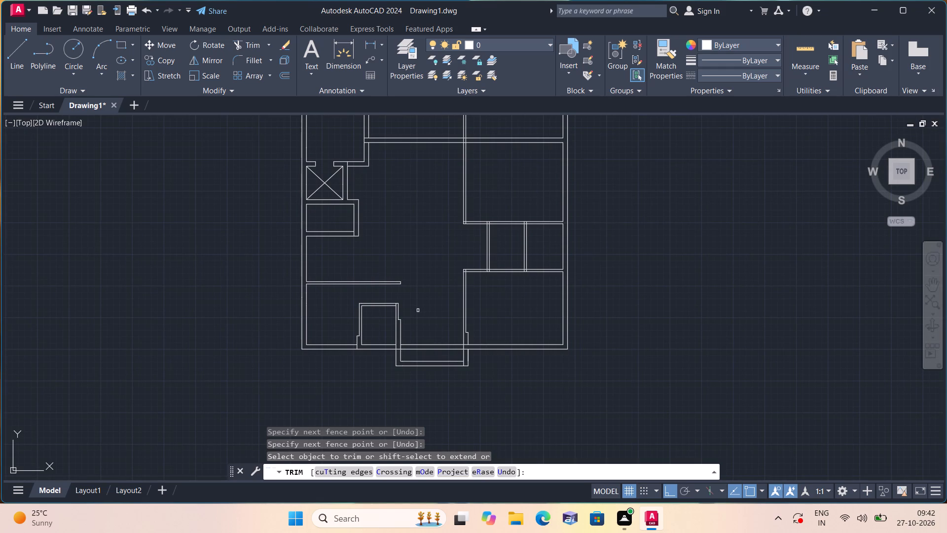
pyautogui.scroll(1, 418, 310)
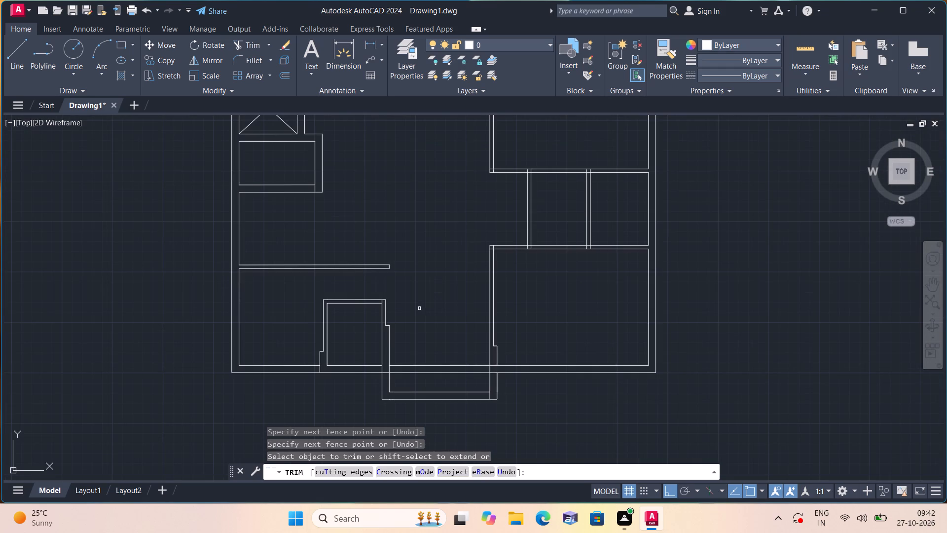
pyautogui.moveTo(402, 308); pyautogui.dragTo(333, 267, button='middle')
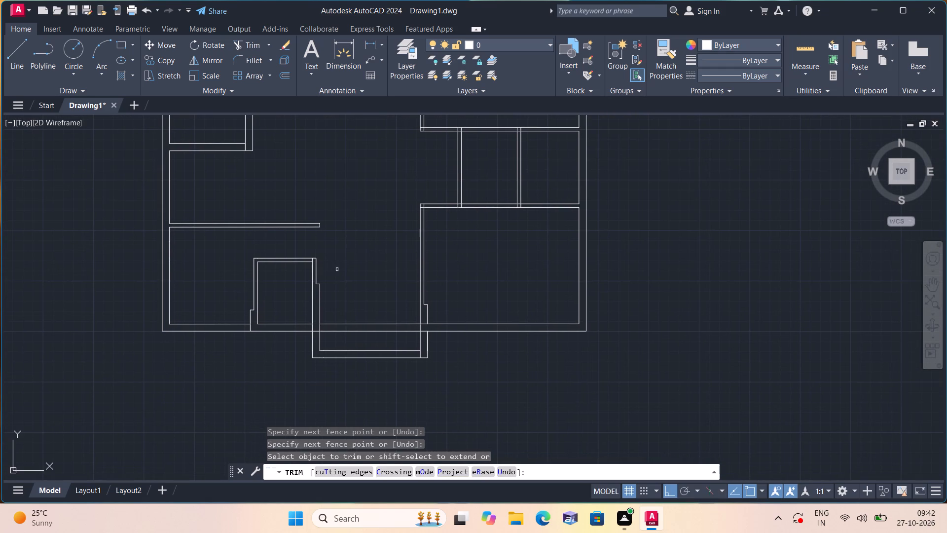
pyautogui.scroll(-1, 337, 269)
pyautogui.scroll(3, 380, 319)
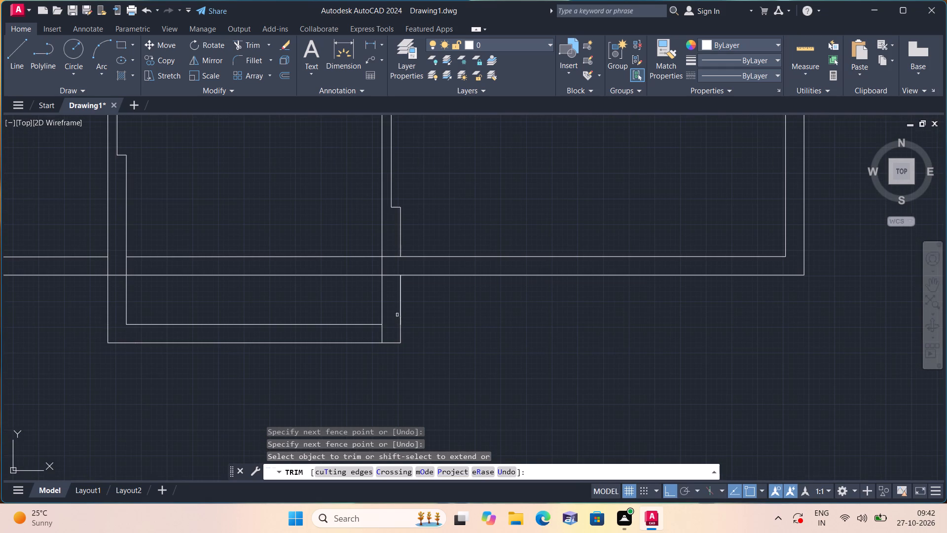
pyautogui.click(400, 306)
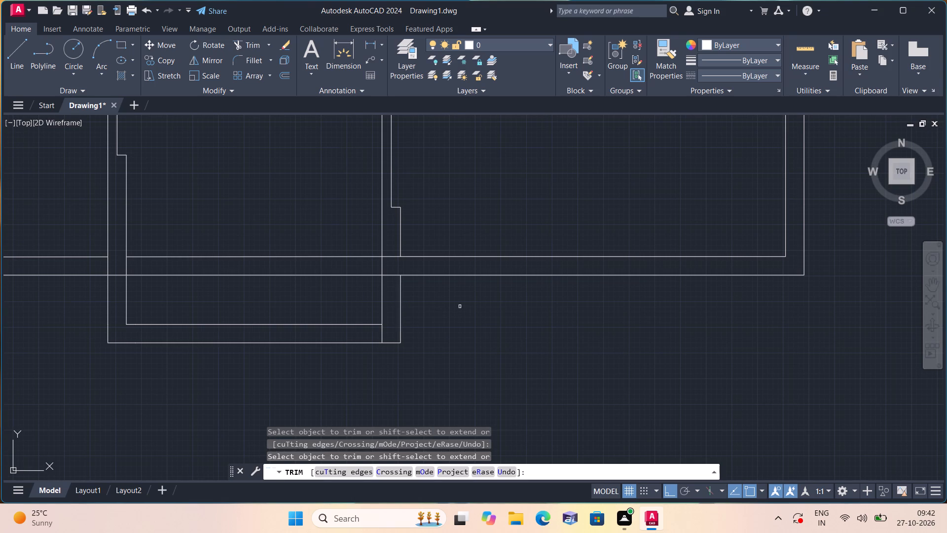
pyautogui.scroll(-1, 370, 271)
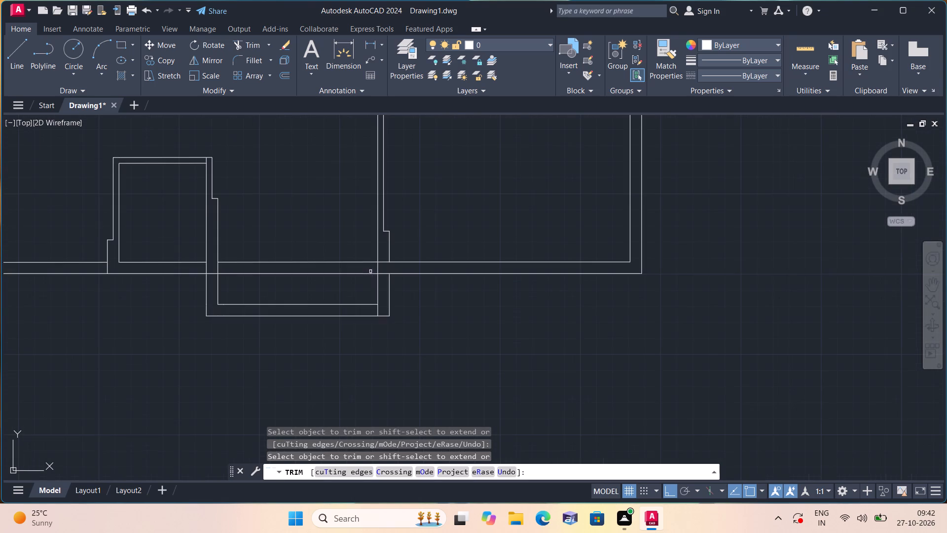
pyautogui.moveTo(333, 289); pyautogui.dragTo(320, 212)
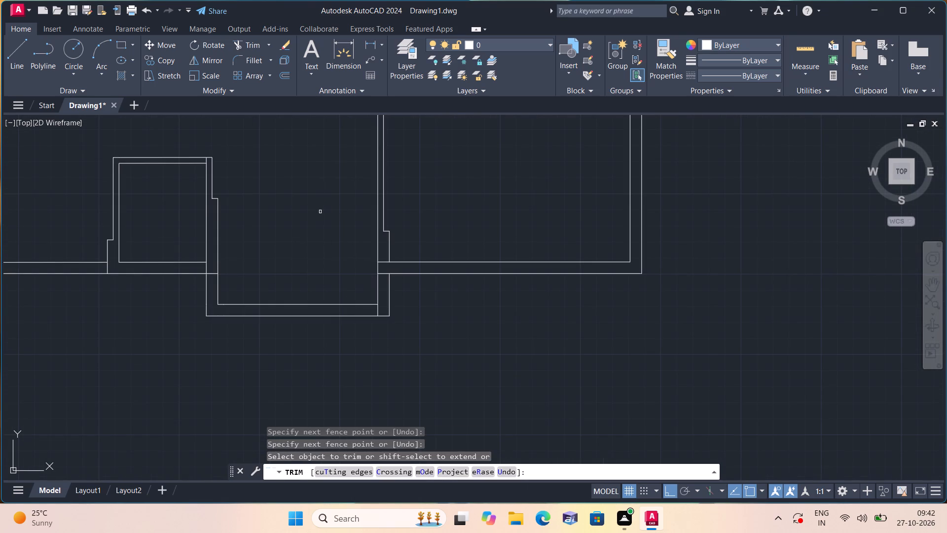
# Trim the leftover wall segments where the bottom projection's left and right sides meet the lower exterior wall.
pyautogui.moveTo(320, 212); pyautogui.dragTo(332, 240, button='middle')
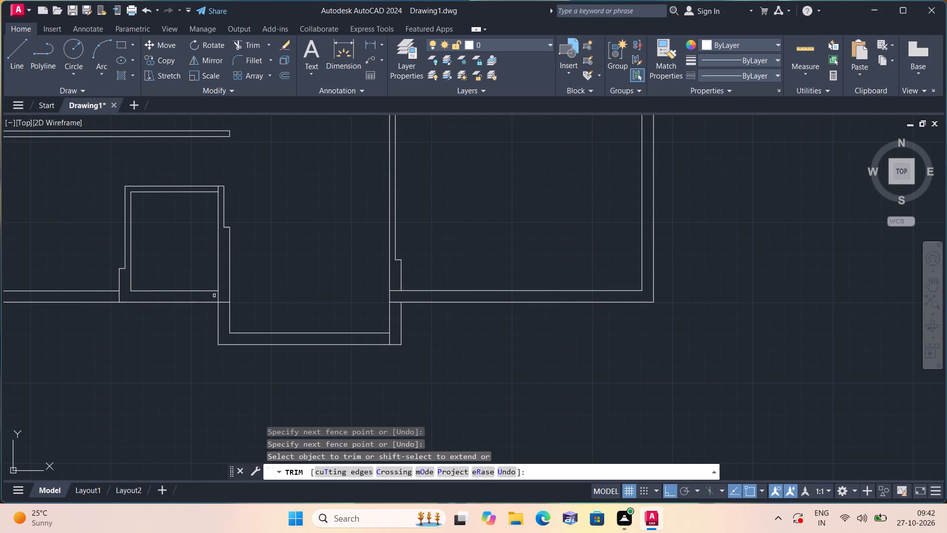
pyautogui.click(217, 296)
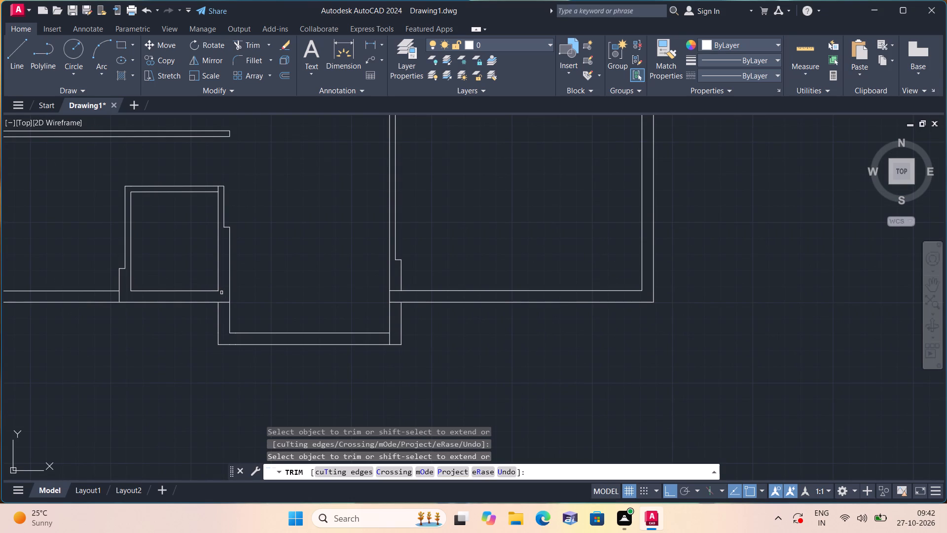
pyautogui.scroll(1, 385, 295)
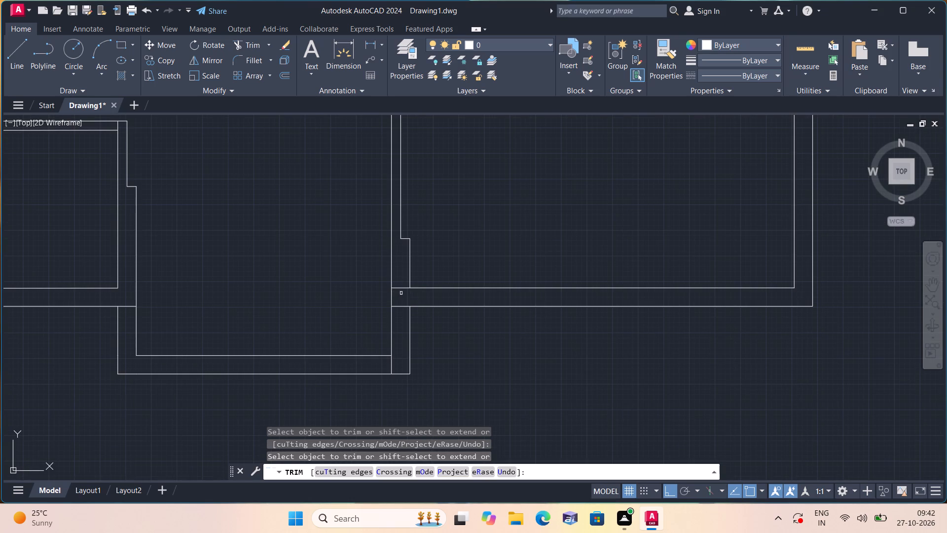
pyautogui.click(401, 287)
pyautogui.moveTo(401, 287); pyautogui.dragTo(401, 290)
pyautogui.moveTo(401, 290); pyautogui.dragTo(400, 310)
pyautogui.click(401, 306)
pyautogui.scroll(-2, 401, 299)
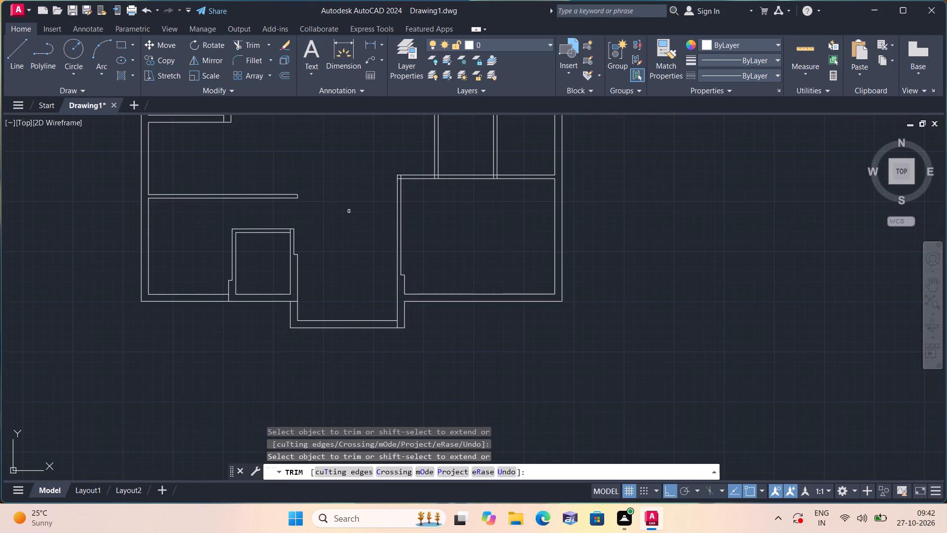
# Examine the floor plan's walls from the bottom projection up to the top exterior wall, ending the trimming.
pyautogui.moveTo(341, 212); pyautogui.dragTo(376, 307, button='middle')
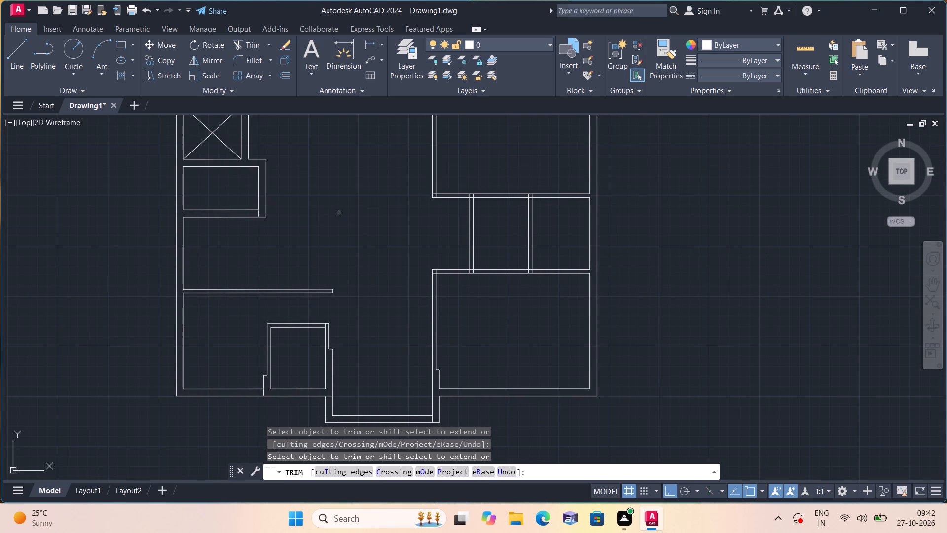
pyautogui.scroll(-1, 339, 213)
pyautogui.moveTo(339, 213); pyautogui.dragTo(376, 253, button='middle')
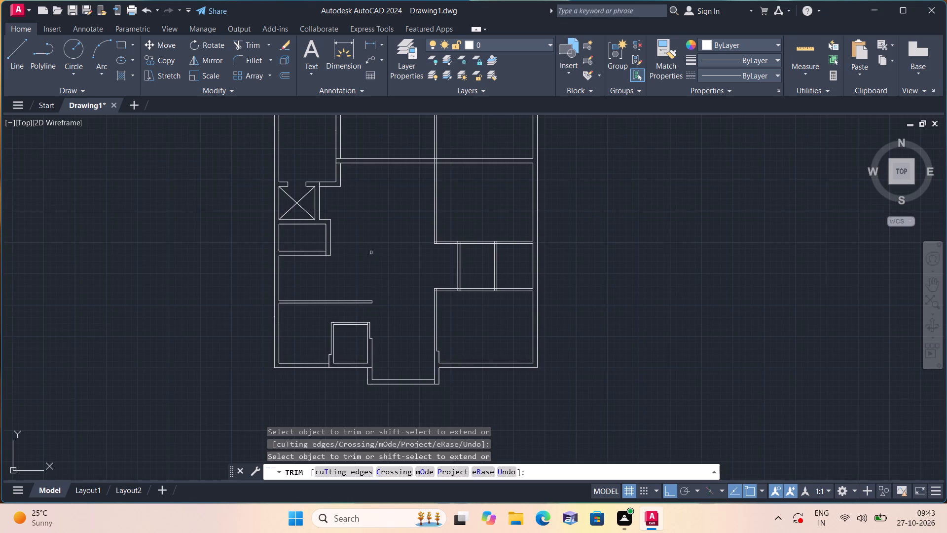
pyautogui.moveTo(370, 196); pyautogui.dragTo(375, 242, button='middle')
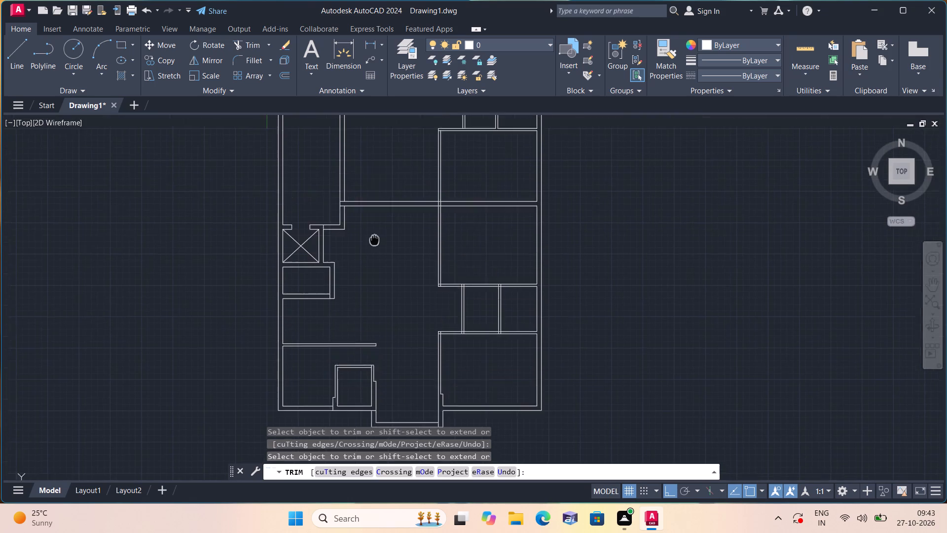
pyautogui.moveTo(375, 242); pyautogui.dragTo(393, 339, button='middle')
pyautogui.press('Escape')
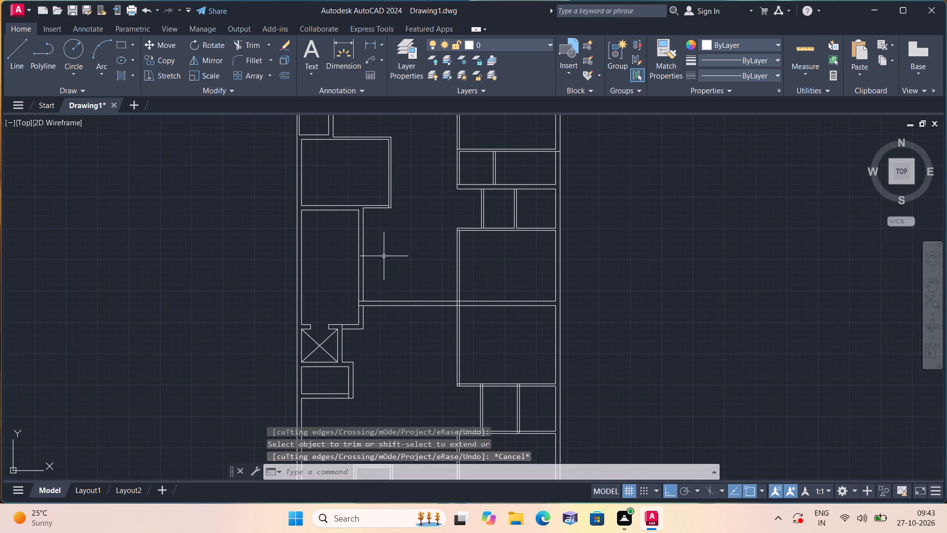
pyautogui.moveTo(385, 266); pyautogui.dragTo(412, 366, button='middle')
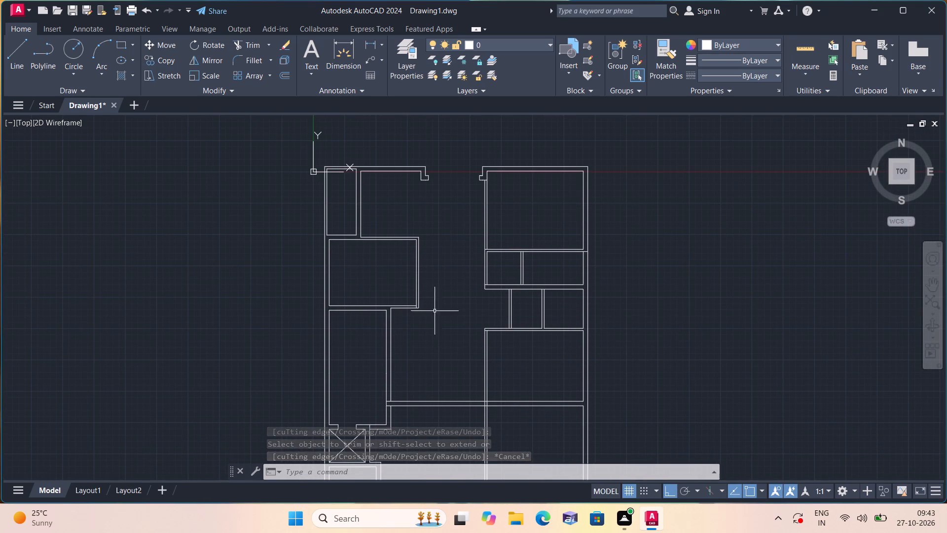
pyautogui.moveTo(403, 201); pyautogui.dragTo(375, 222, button='middle')
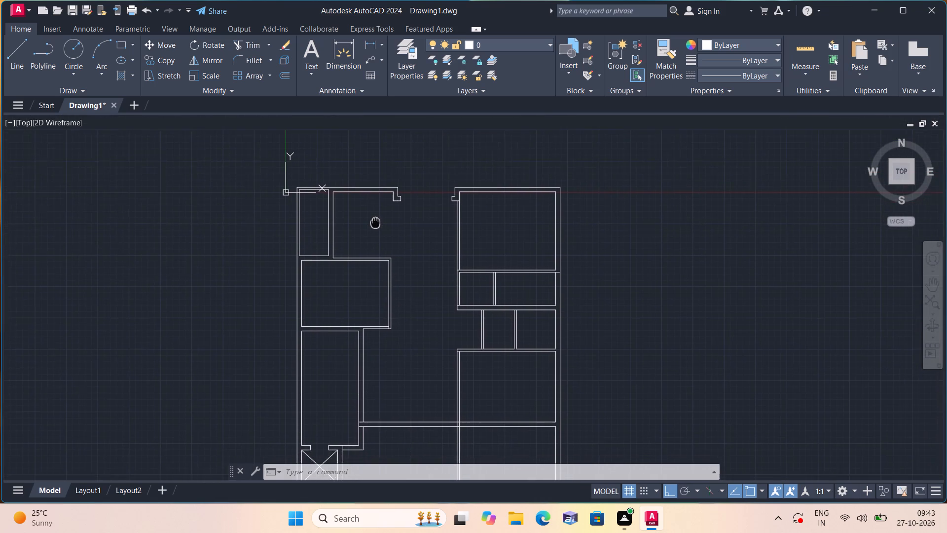
pyautogui.moveTo(375, 222); pyautogui.dragTo(389, 332, button='middle')
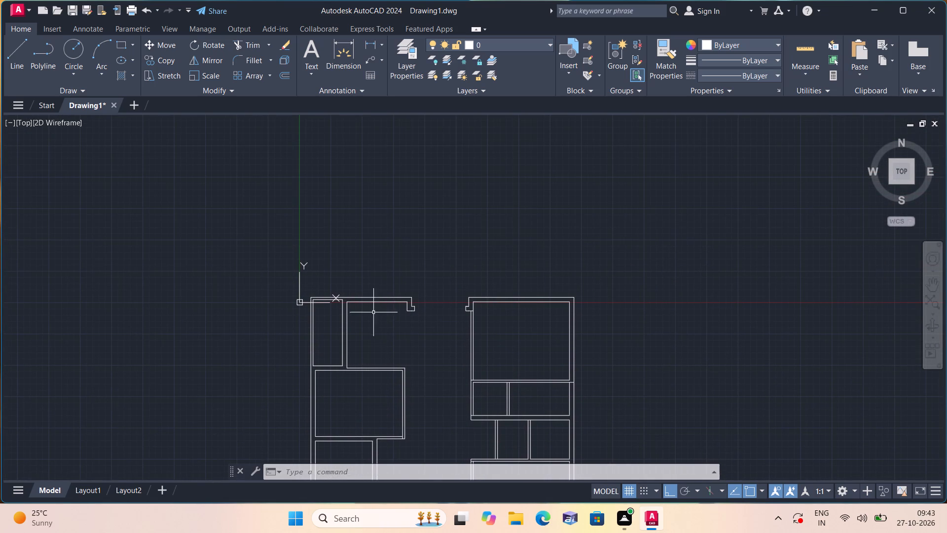
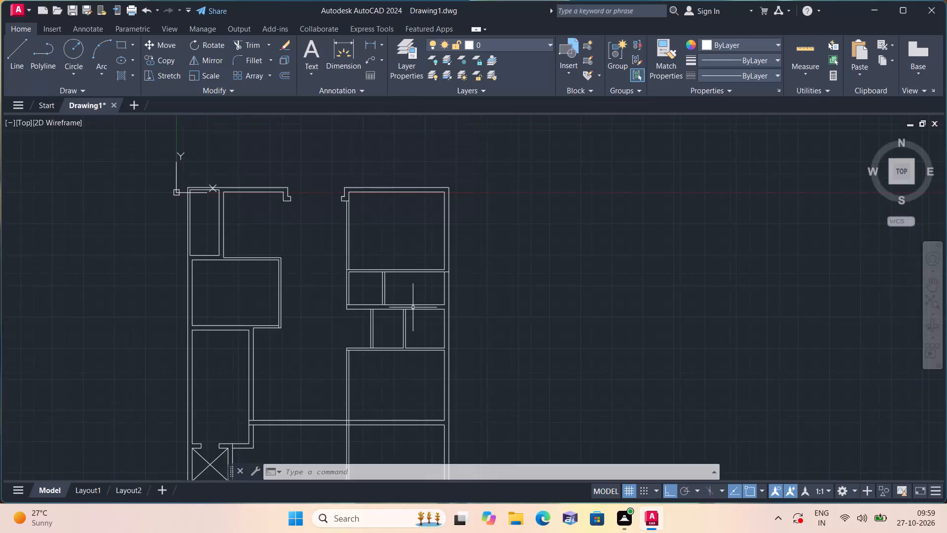
# Draw a line from the upper-right room's top-left inner corner to the outer wall line, continuing 4' straight up.
pyautogui.moveTo(418, 298); pyautogui.dragTo(436, 268, button='middle')
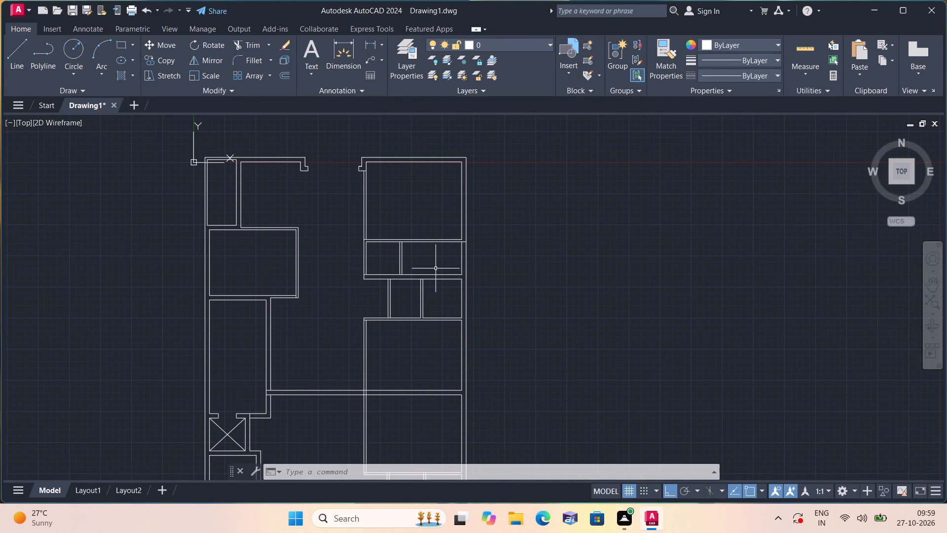
pyautogui.scroll(1, 436, 268)
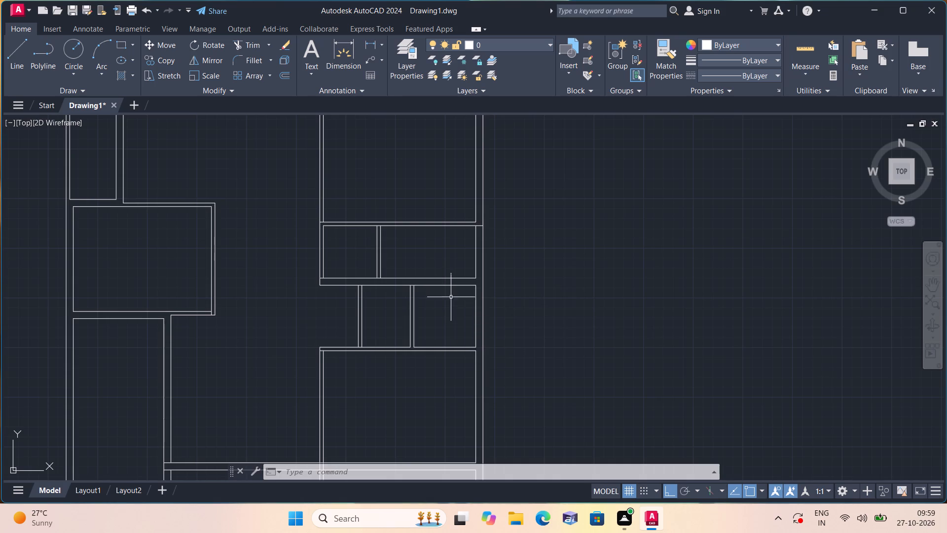
pyautogui.moveTo(446, 279); pyautogui.dragTo(454, 422, button='middle')
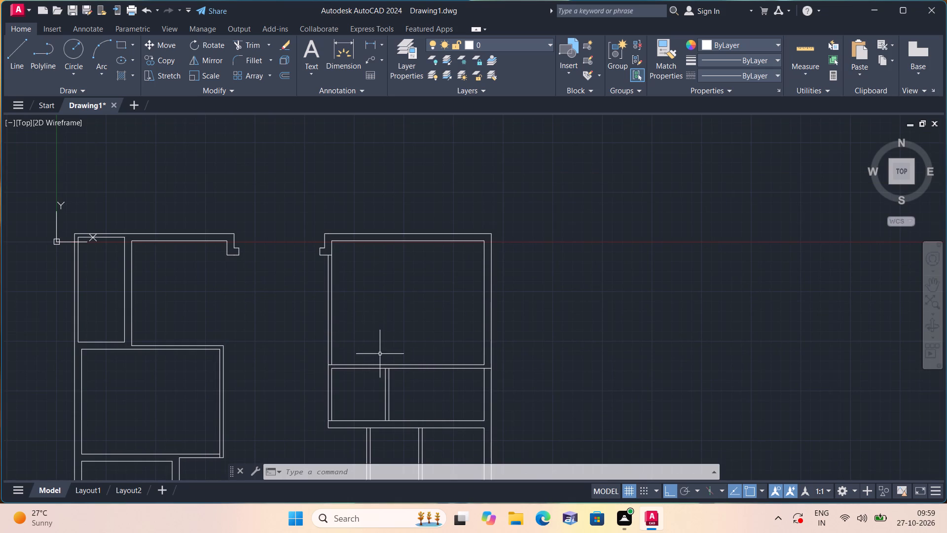
pyautogui.moveTo(380, 354); pyautogui.dragTo(401, 348, button='middle')
pyautogui.scroll(-1, 188, 291)
pyautogui.moveTo(188, 289); pyautogui.dragTo(315, 321, button='middle')
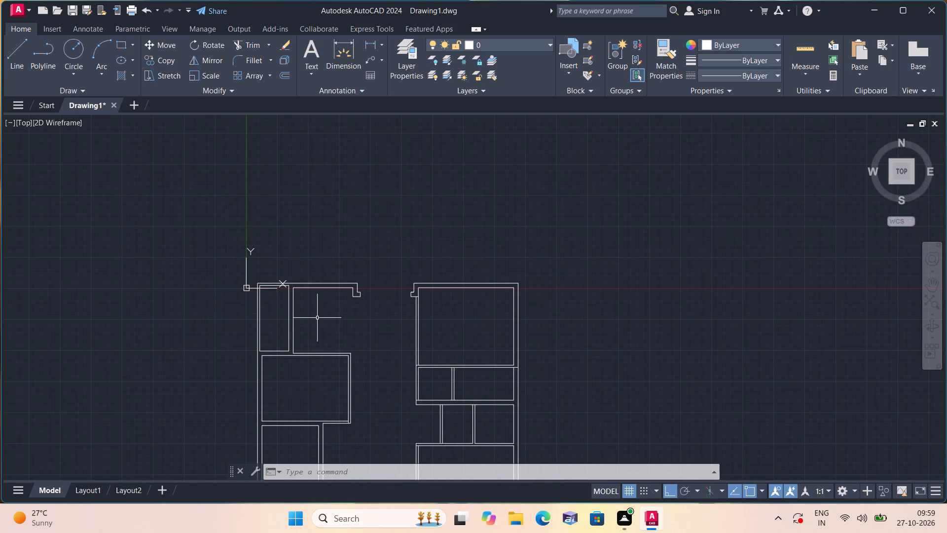
pyautogui.moveTo(263, 296); pyautogui.dragTo(320, 340, button='middle')
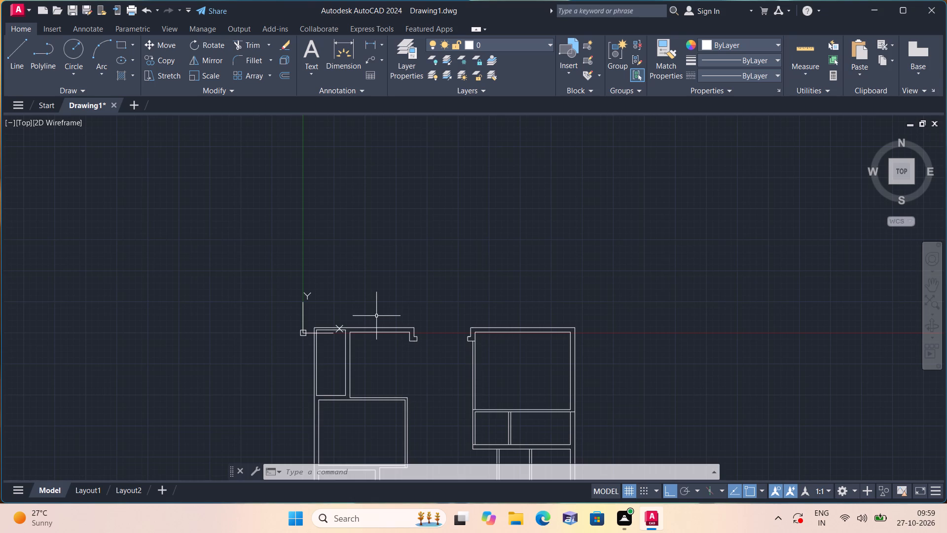
pyautogui.press('l')
pyautogui.press('space')
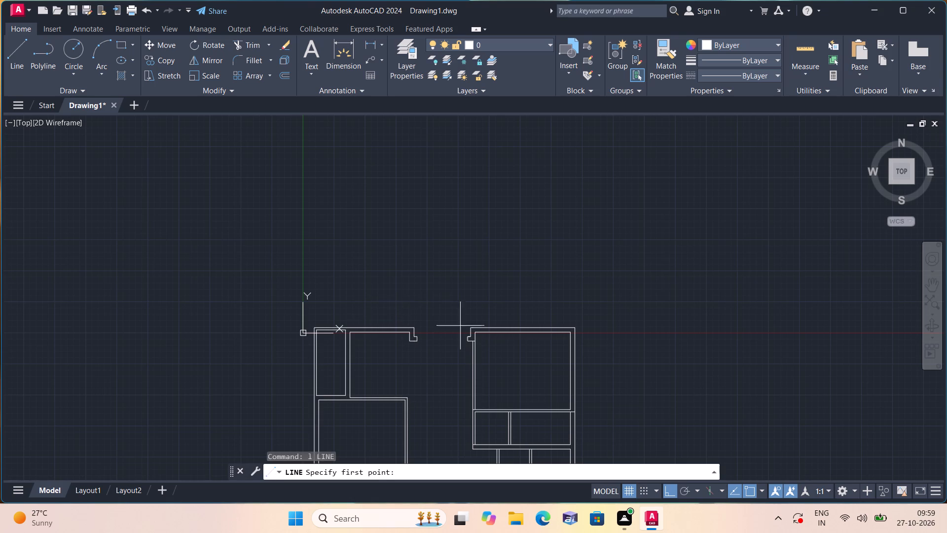
pyautogui.scroll(2, 505, 341)
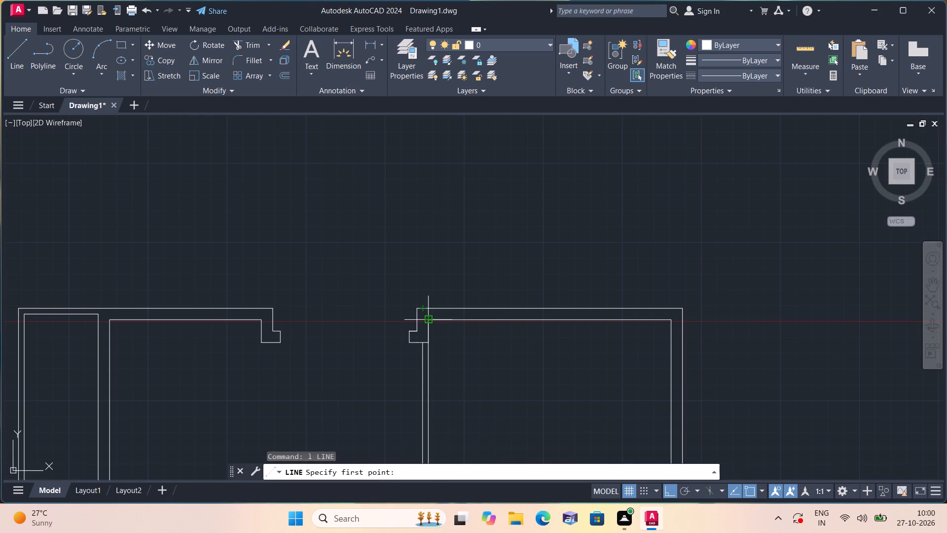
pyautogui.click(430, 322)
pyautogui.click(429, 310)
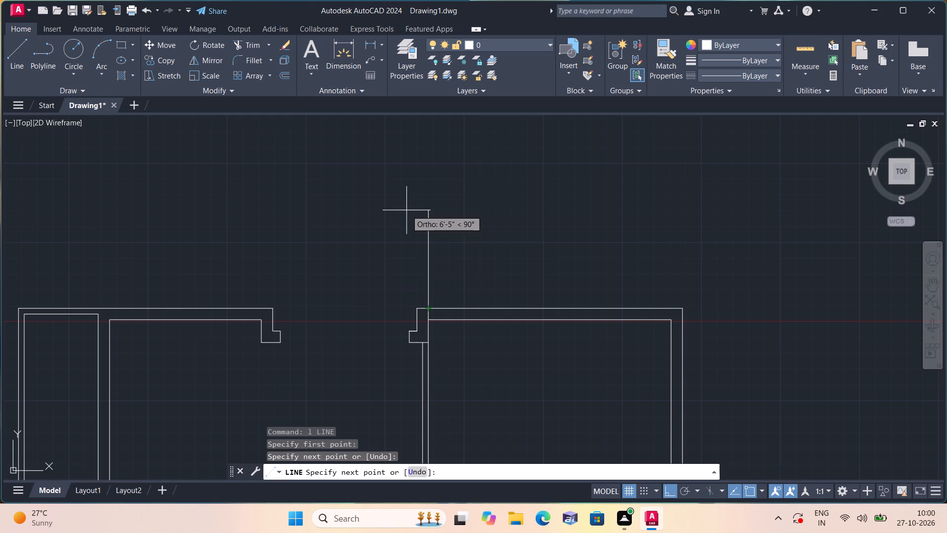
pyautogui.write("4'")
pyautogui.press('space')
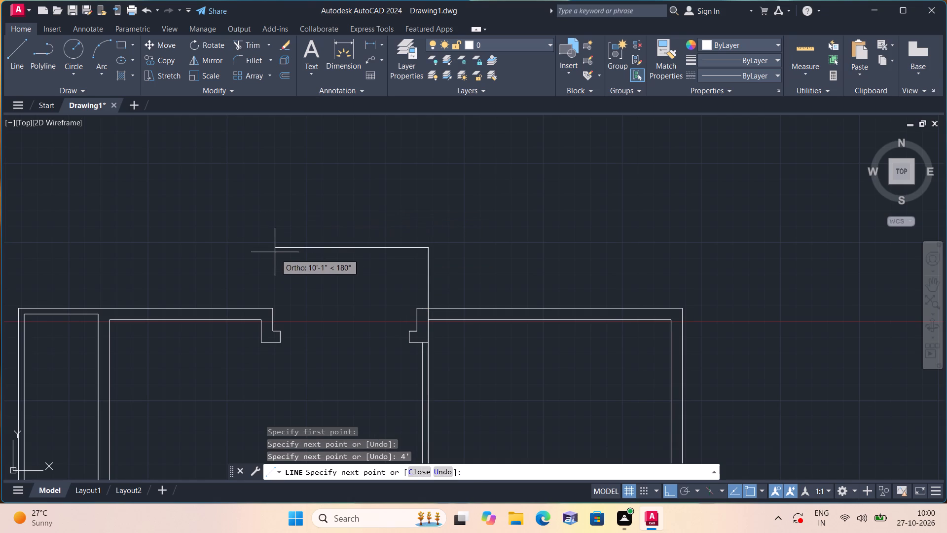
pyautogui.press('Escape')
# Draw a line 4' up from the outer corner on the top opening's right side, continuing 11' to the left.
pyautogui.press('space')
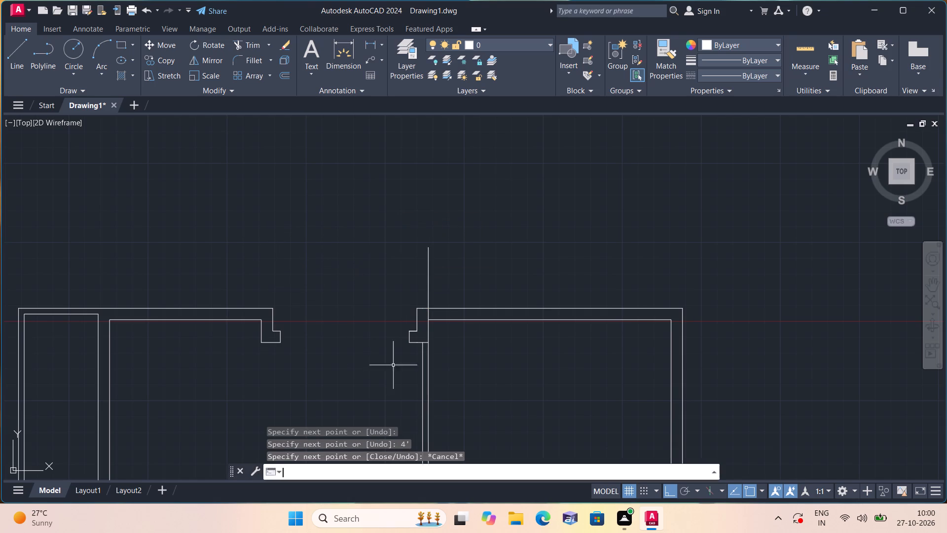
pyautogui.click(418, 312)
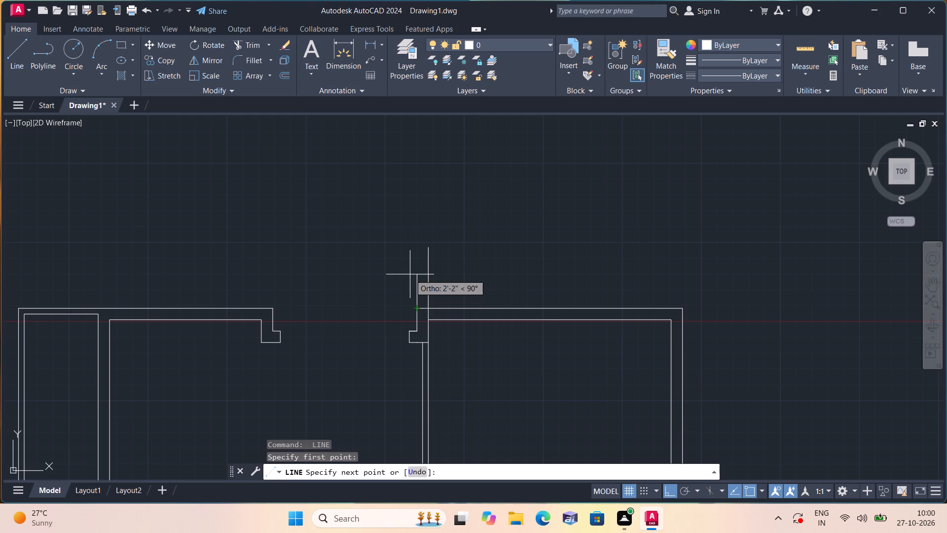
pyautogui.write("4'")
pyautogui.press('space')
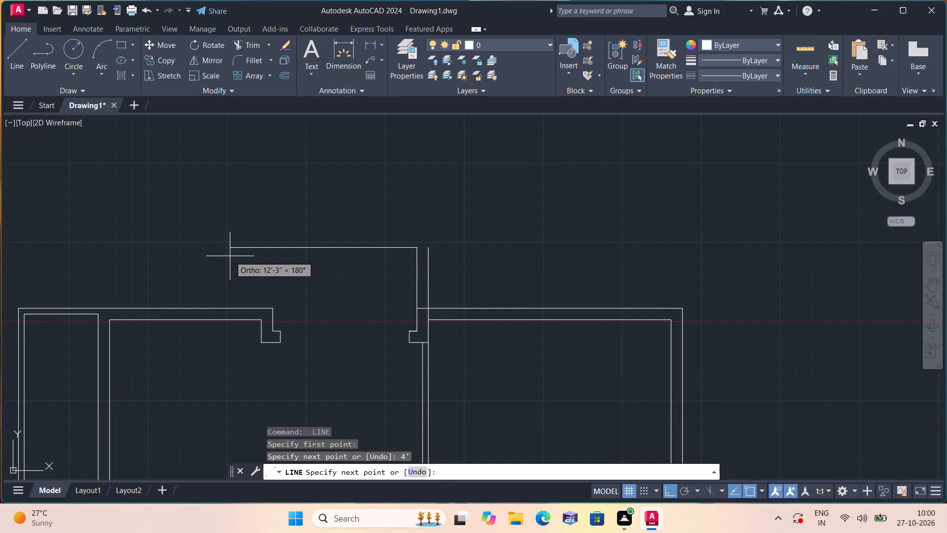
pyautogui.press('4')
pyautogui.press('BackSpace')
pyautogui.write("11'")
pyautogui.press('space')
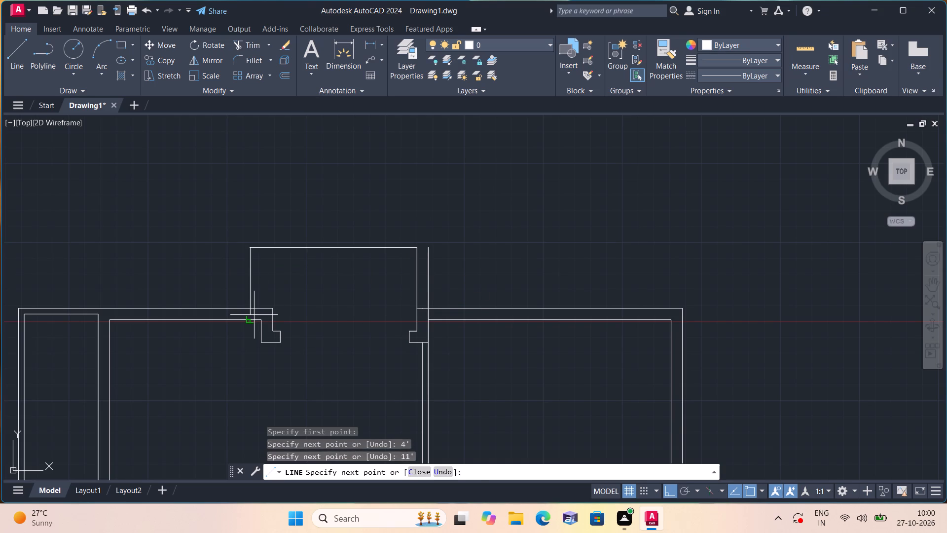
pyautogui.press('Escape')
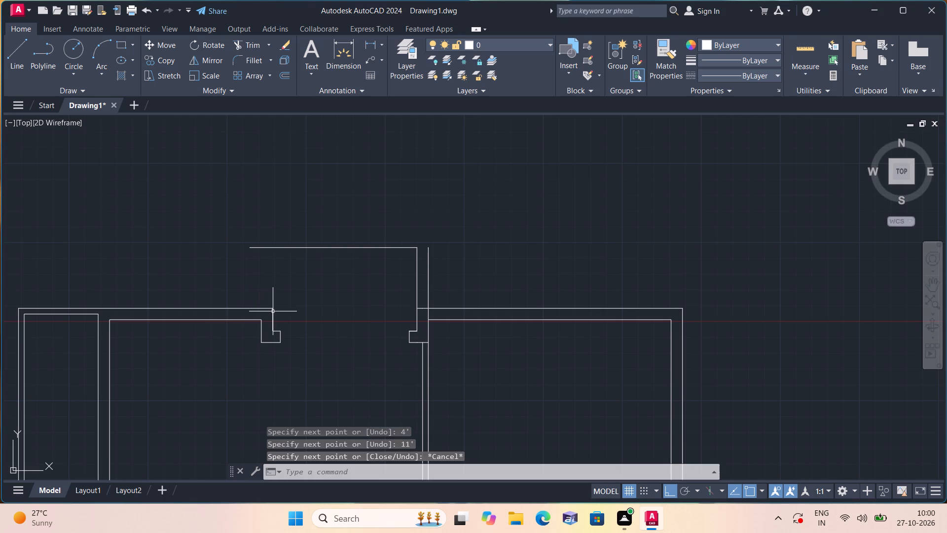
# Draw two vertical lines up from the outer and inner corners on the top opening's left side, the second extending past the 11' line.
pyautogui.press('l')
pyautogui.press('space')
pyautogui.click(275, 313)
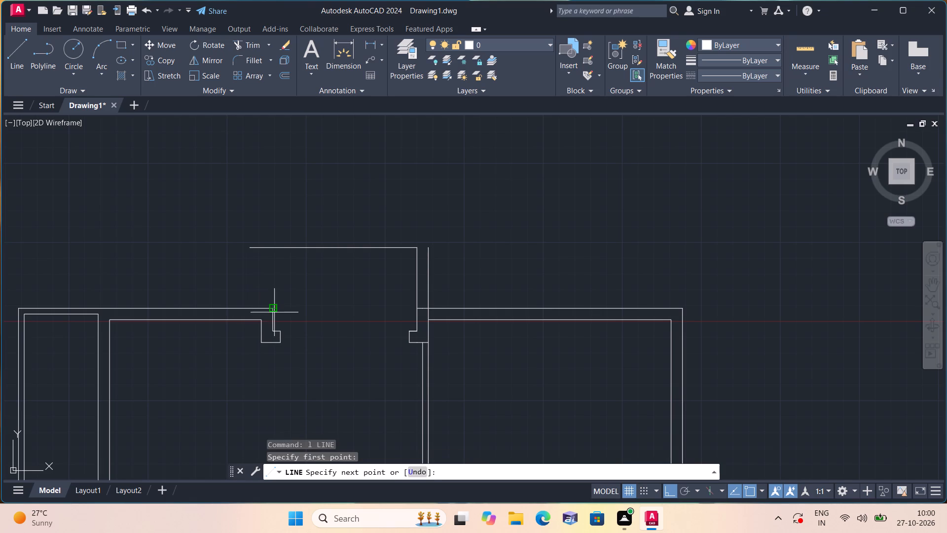
pyautogui.click(275, 248)
pyautogui.press('space')
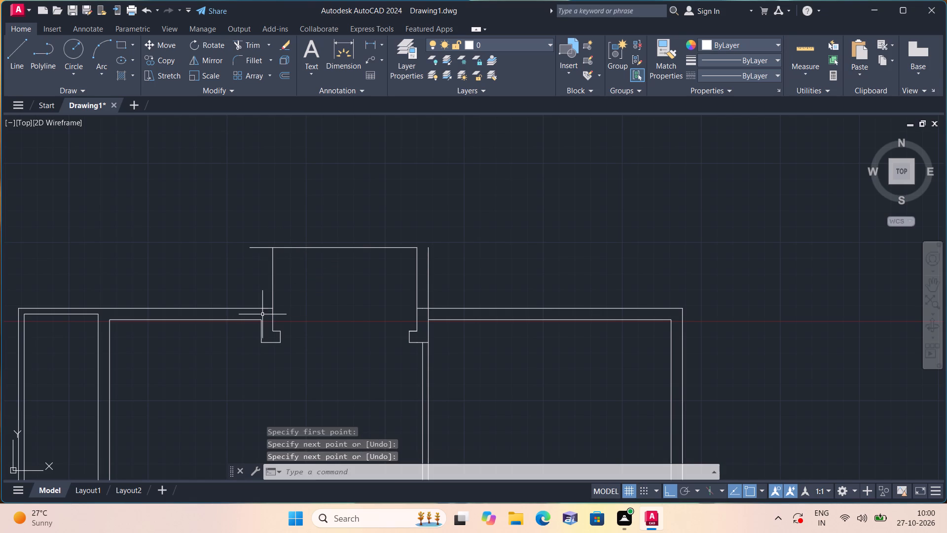
pyautogui.press('space')
pyautogui.click(260, 321)
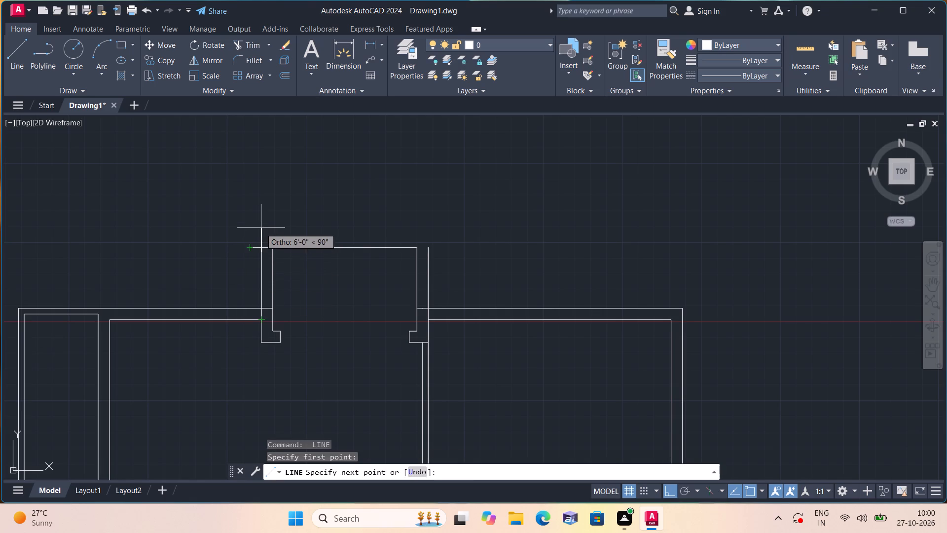
pyautogui.click(263, 185)
pyautogui.press('space')
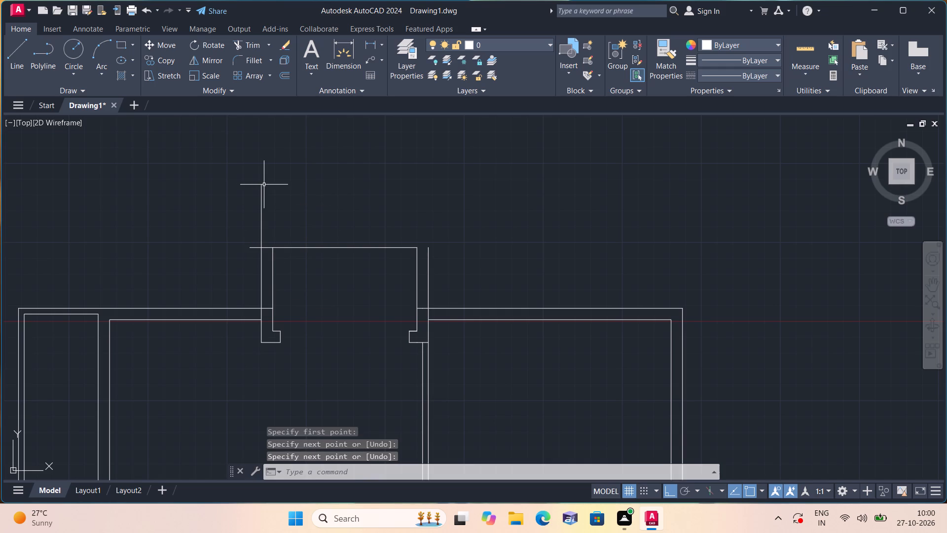
# Offset the projection's 11' horizontal line upward by 9".
pyautogui.write('off 9"')
pyautogui.press('space')
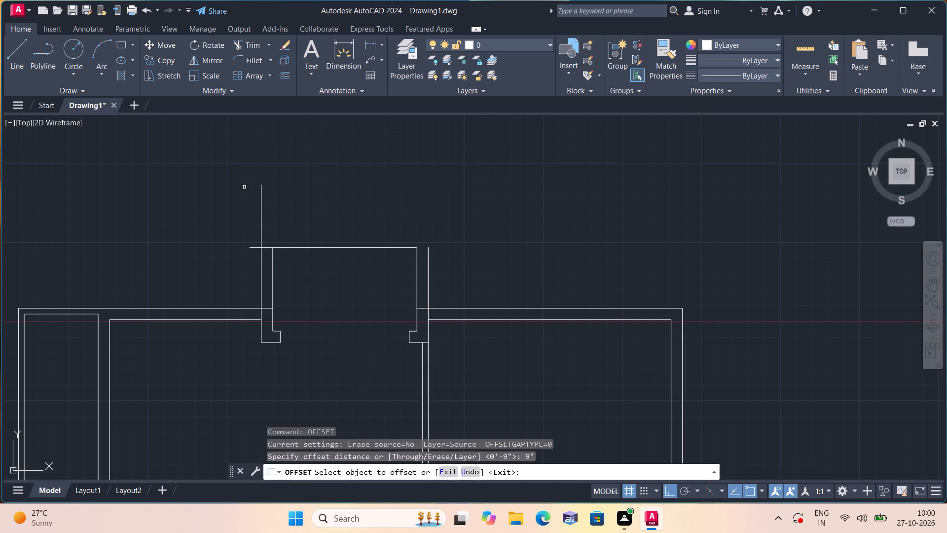
pyautogui.click(308, 248)
pyautogui.click(301, 199)
pyautogui.press('space')
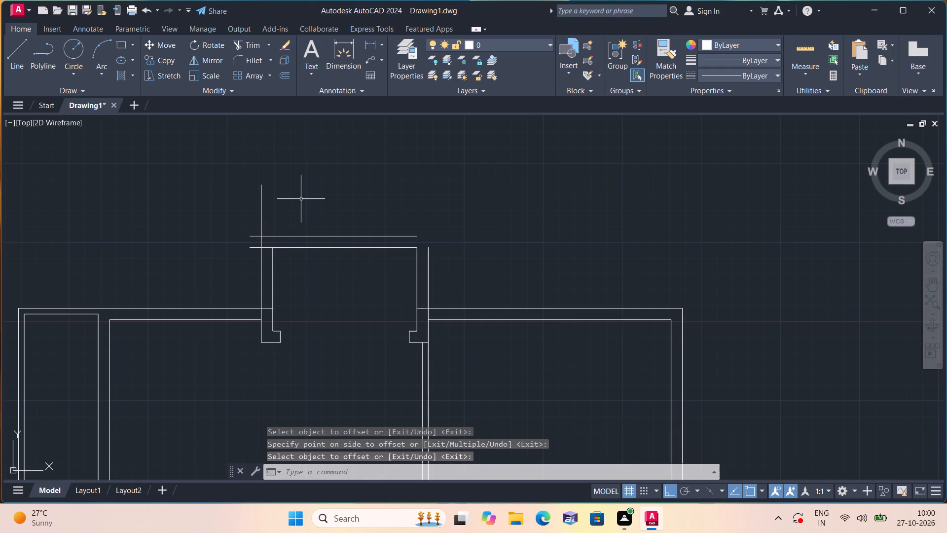
# Draw lines closing the projection's upper-right outer corner, from the offset line's end across and down to the outer vertical line.
pyautogui.press('l')
pyautogui.press('space')
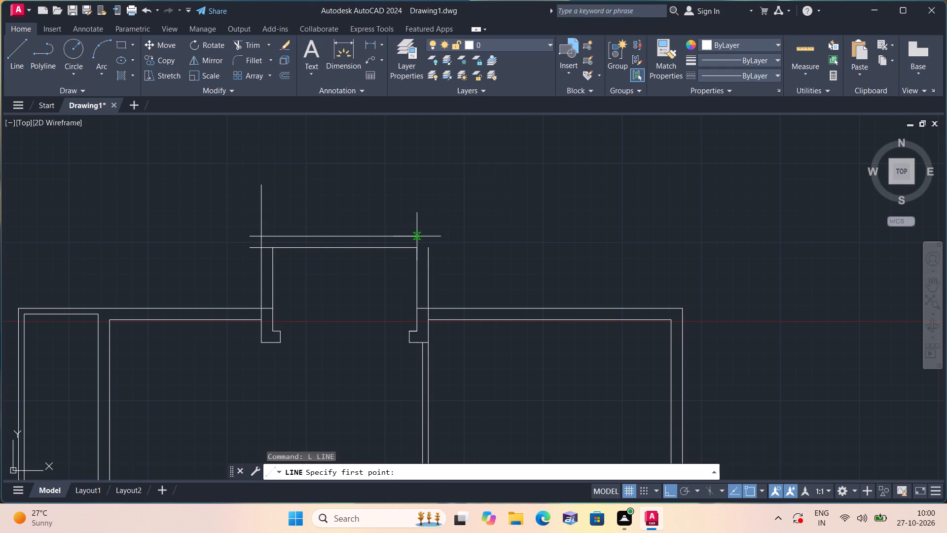
pyautogui.click(419, 235)
pyautogui.click(428, 234)
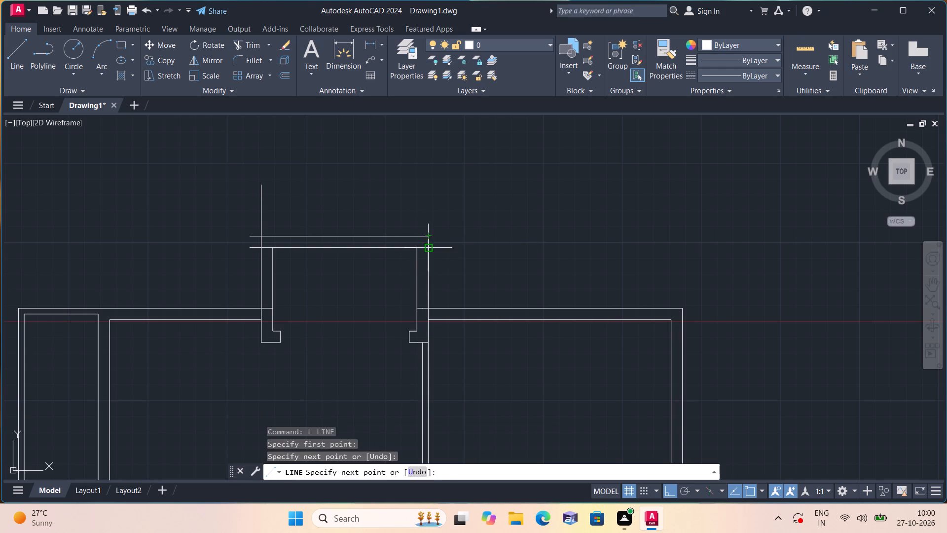
pyautogui.click(427, 251)
pyautogui.press('space')
# Trim the overshooting vertical and horizontal lines at the top projection's upper-left corner, including the inner line's leftover end.
pyautogui.write('trim')
pyautogui.press('space')
pyautogui.moveTo(394, 181); pyautogui.dragTo(243, 228)
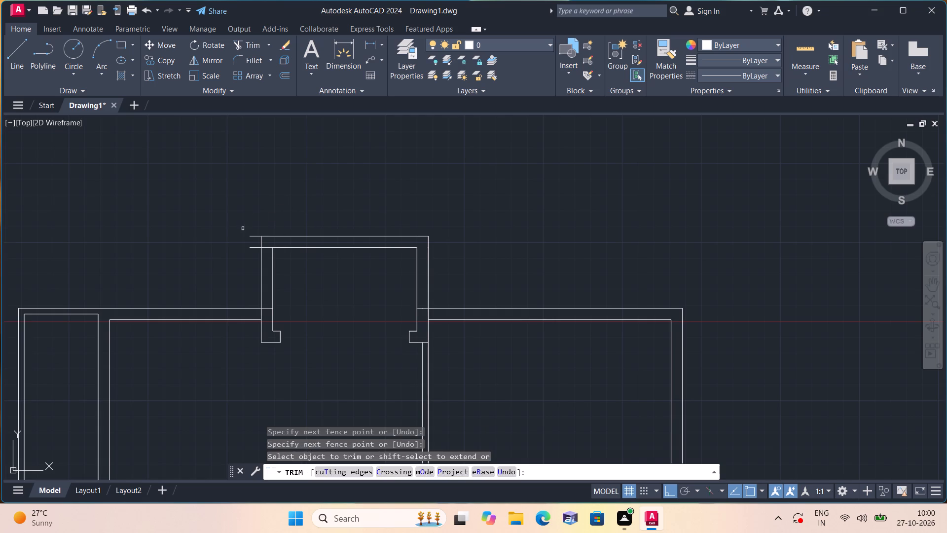
pyautogui.moveTo(257, 229); pyautogui.dragTo(253, 250)
pyautogui.scroll(1, 261, 310)
pyautogui.moveTo(269, 209); pyautogui.dragTo(269, 213)
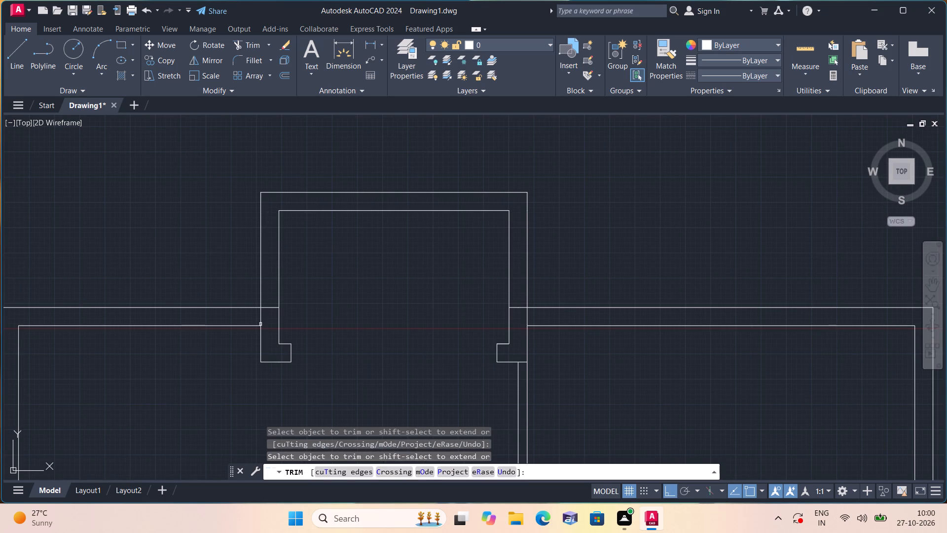
# Trim the leftover wall segments where the top projection's left and right sides meet the upper exterior wall.
pyautogui.click(262, 318)
pyautogui.click(270, 307)
pyautogui.click(518, 307)
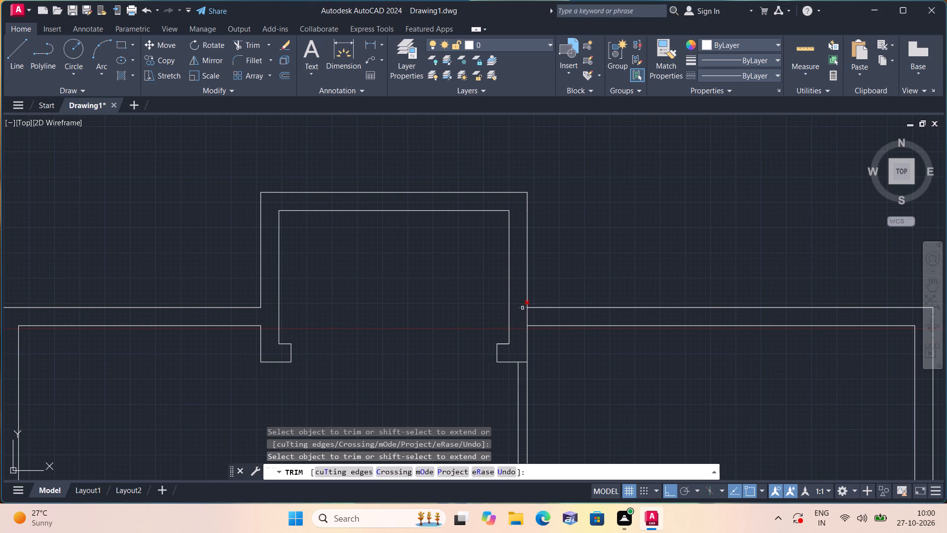
pyautogui.click(522, 308)
pyautogui.press('space')
pyautogui.scroll(-1, 558, 264)
pyautogui.scroll(1, 543, 308)
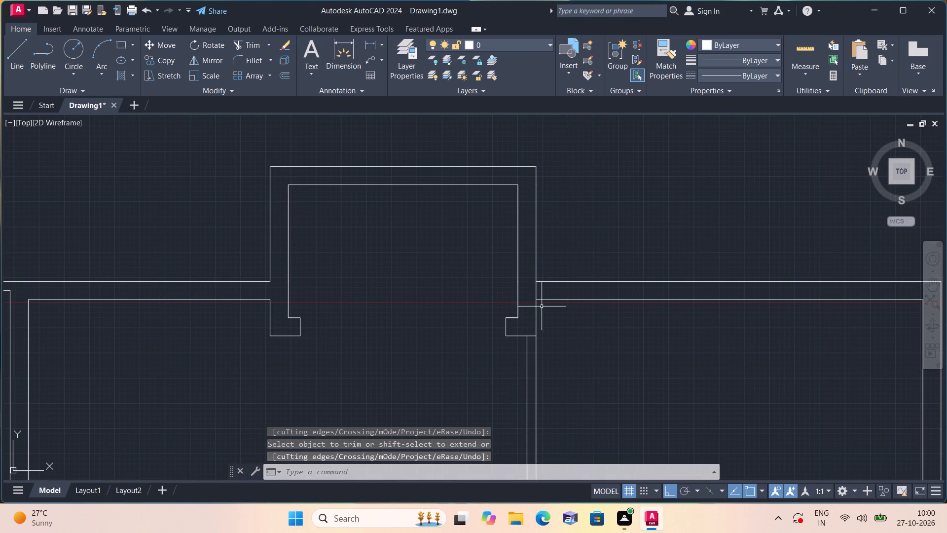
pyautogui.press('space')
pyautogui.click(536, 291)
pyautogui.click(545, 291)
pyautogui.press('space')
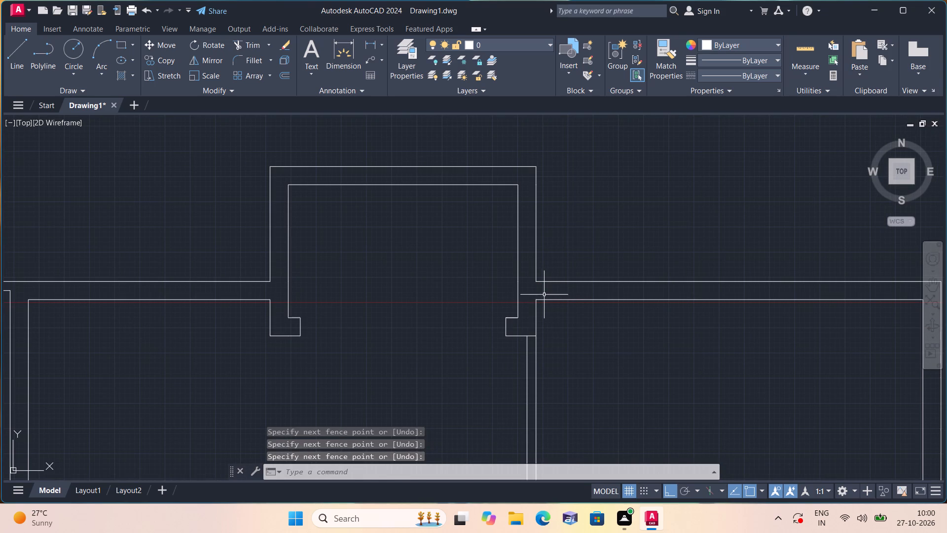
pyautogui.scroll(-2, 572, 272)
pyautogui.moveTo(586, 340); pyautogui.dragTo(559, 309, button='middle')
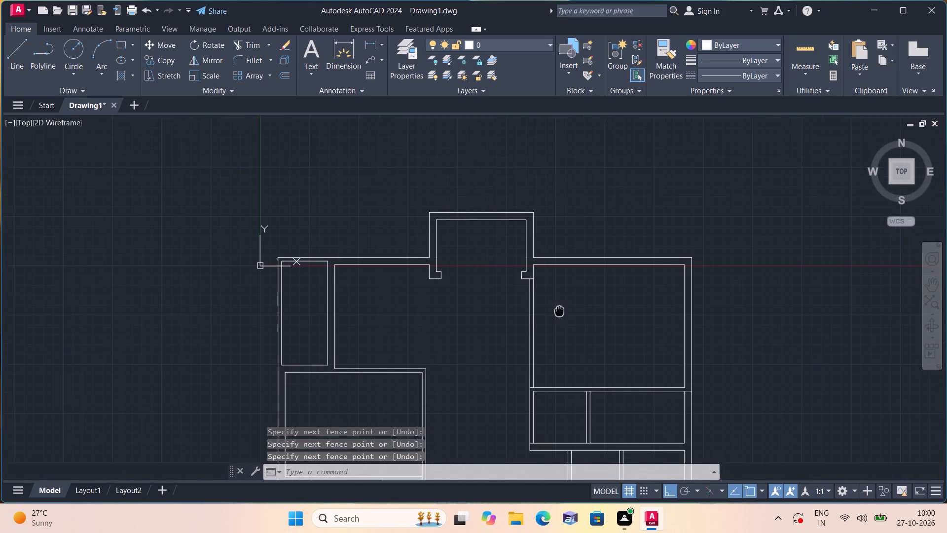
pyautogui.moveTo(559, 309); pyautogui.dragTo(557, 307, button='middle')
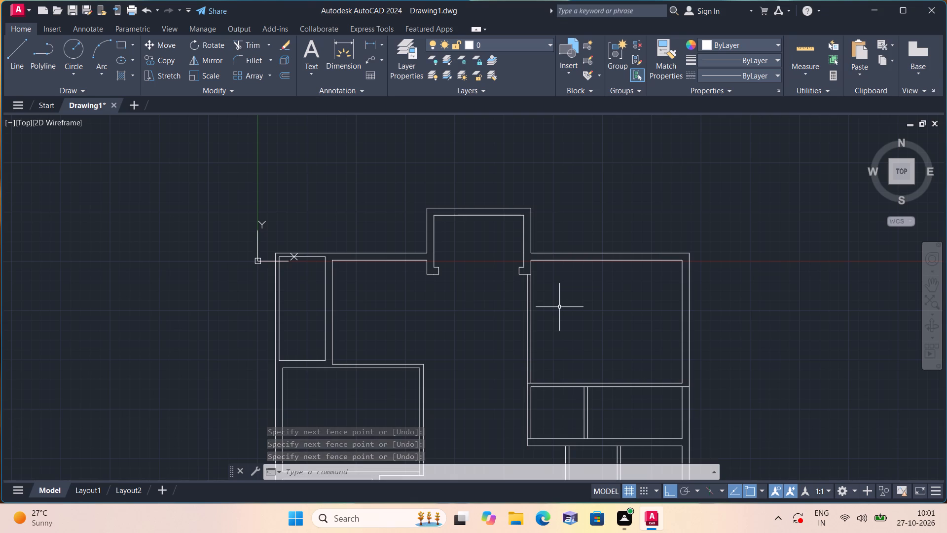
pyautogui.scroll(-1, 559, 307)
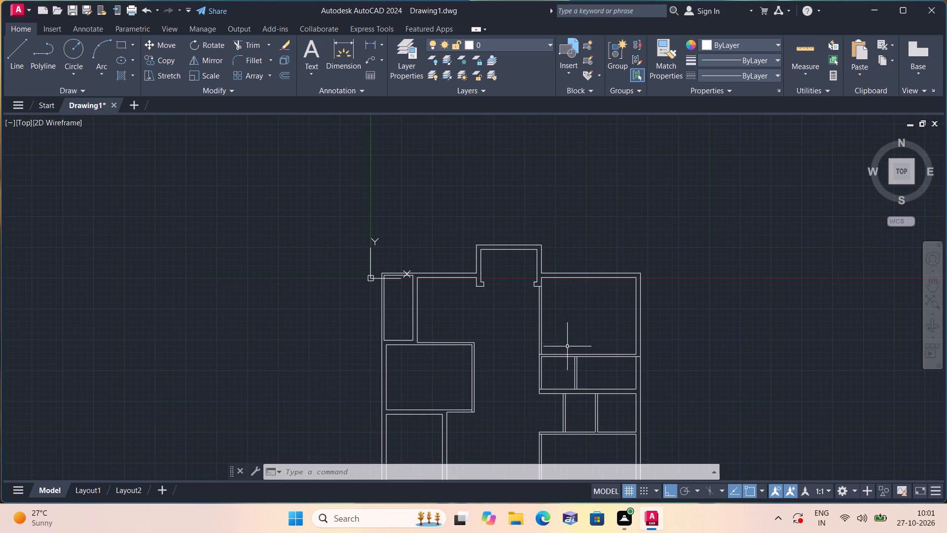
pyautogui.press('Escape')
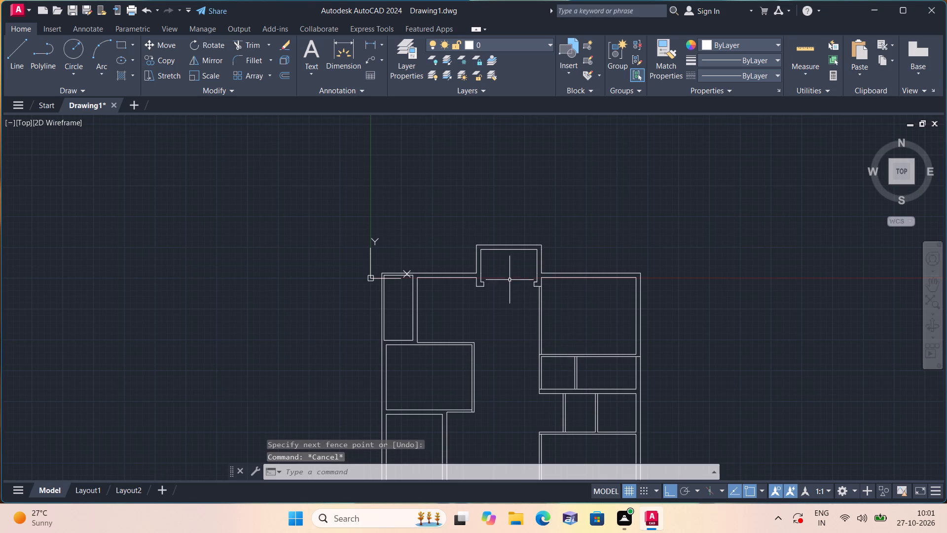
# Draw short horizontal lines across the top projection's two side walls, continuing the upper exterior wall's outer line.
pyautogui.scroll(2, 510, 281)
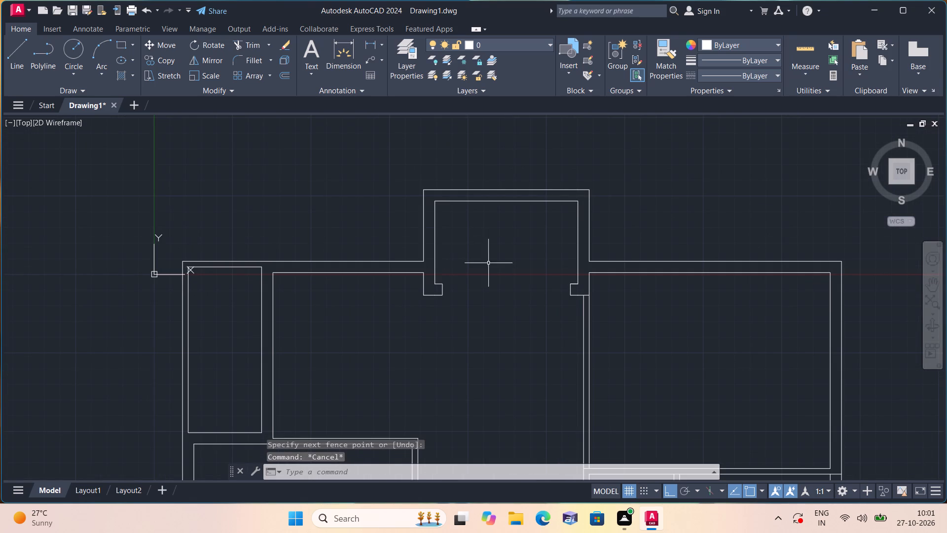
pyautogui.moveTo(523, 263); pyautogui.dragTo(446, 266, button='middle')
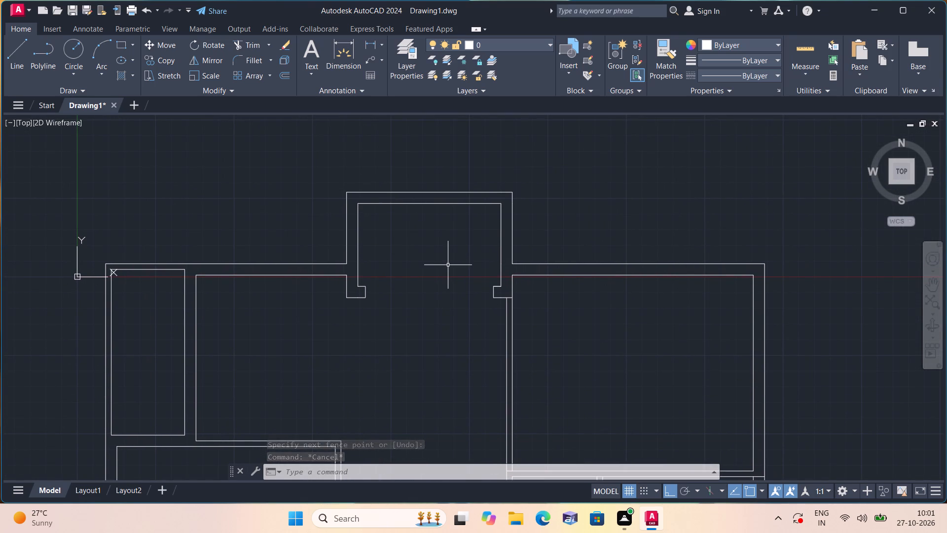
pyautogui.press('l')
pyautogui.press('space')
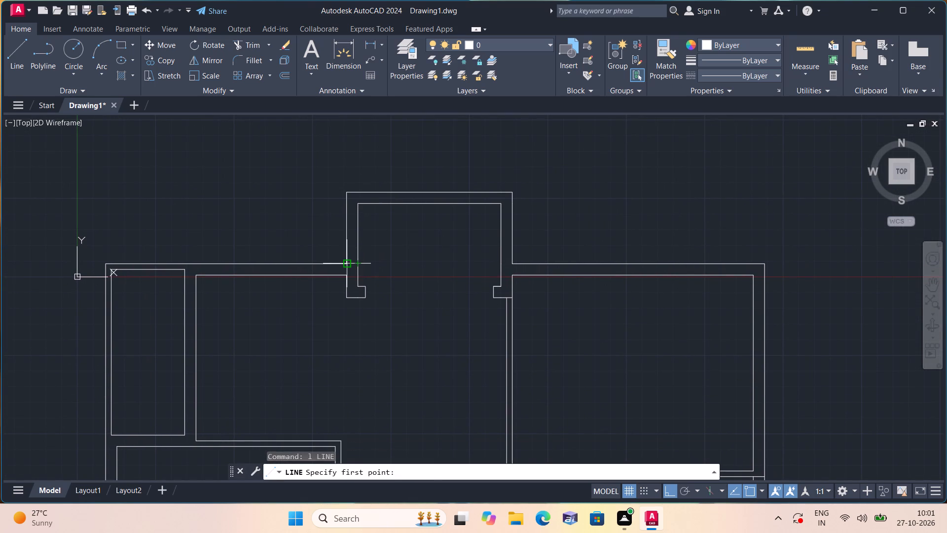
pyautogui.click(347, 266)
pyautogui.click(356, 264)
pyautogui.press('space')
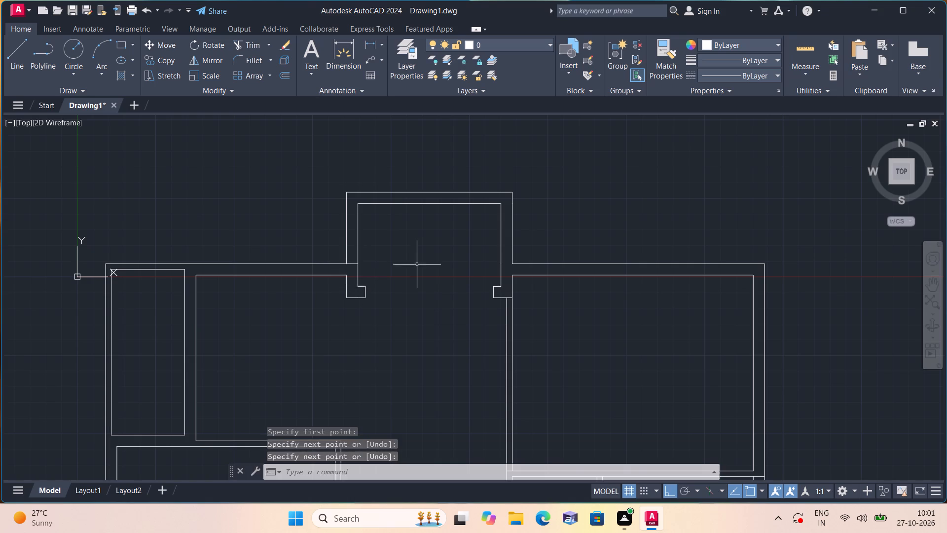
pyautogui.press('space')
pyautogui.click(516, 265)
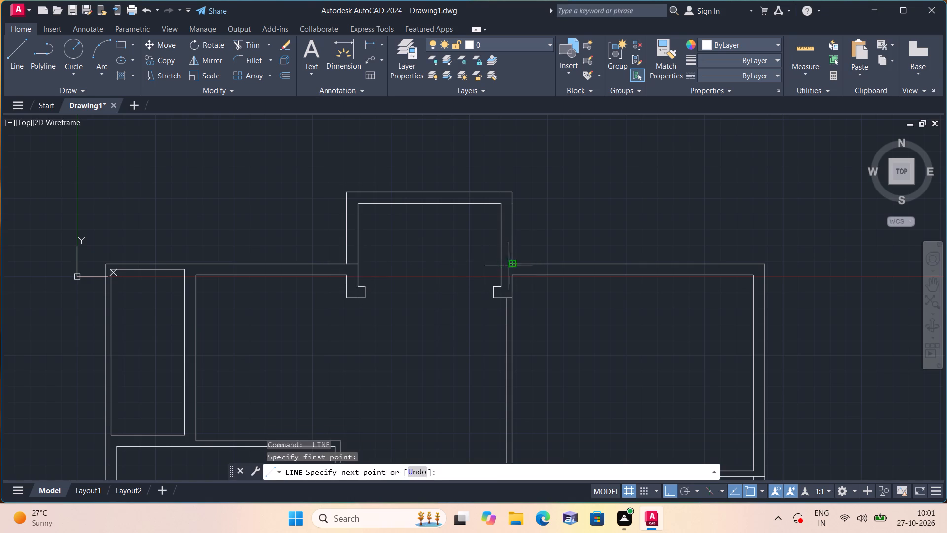
pyautogui.click(502, 266)
pyautogui.press('space')
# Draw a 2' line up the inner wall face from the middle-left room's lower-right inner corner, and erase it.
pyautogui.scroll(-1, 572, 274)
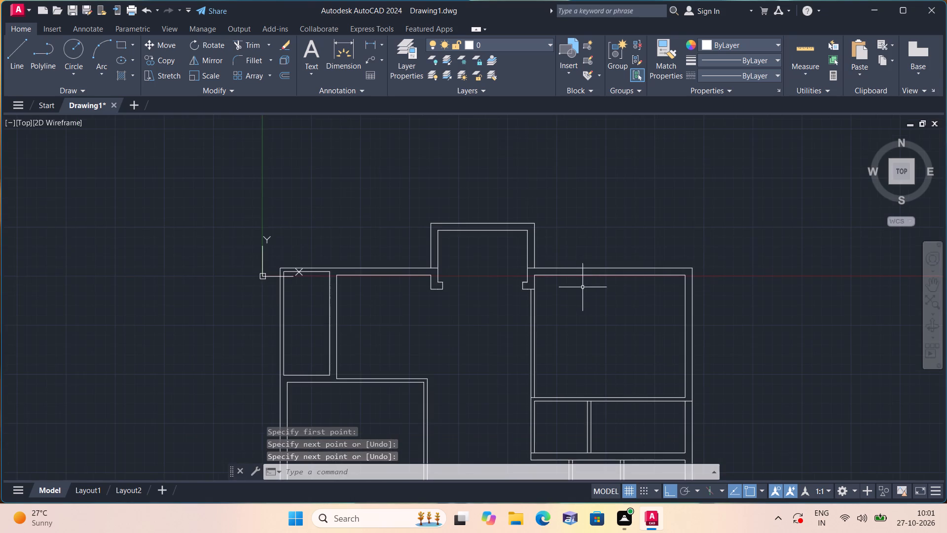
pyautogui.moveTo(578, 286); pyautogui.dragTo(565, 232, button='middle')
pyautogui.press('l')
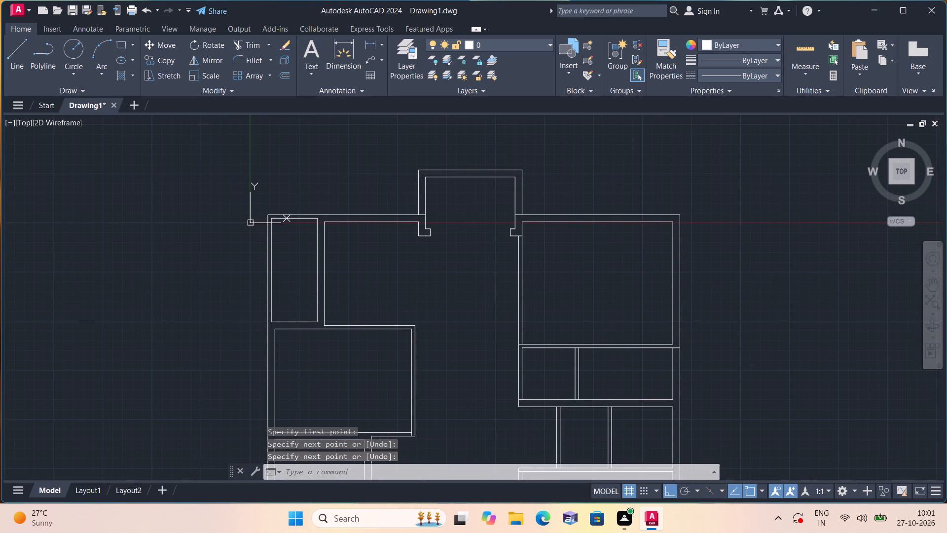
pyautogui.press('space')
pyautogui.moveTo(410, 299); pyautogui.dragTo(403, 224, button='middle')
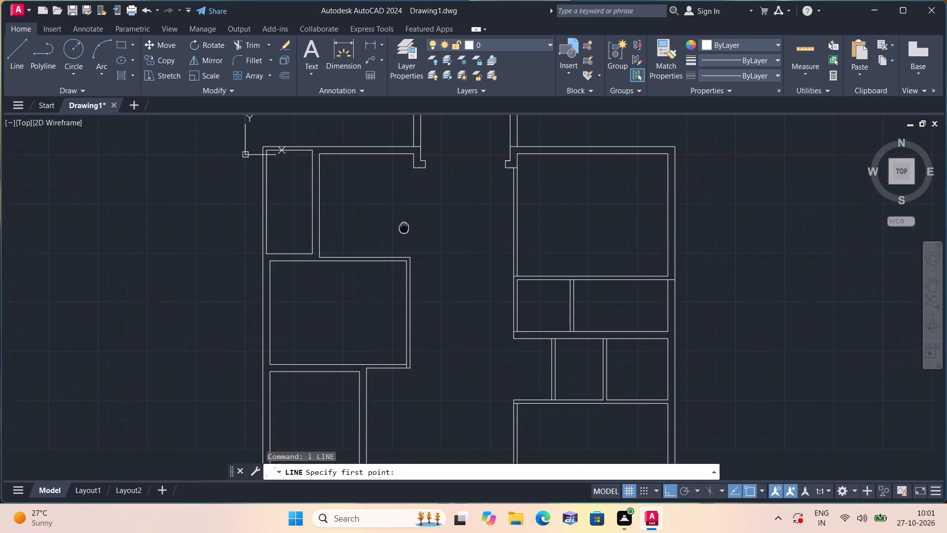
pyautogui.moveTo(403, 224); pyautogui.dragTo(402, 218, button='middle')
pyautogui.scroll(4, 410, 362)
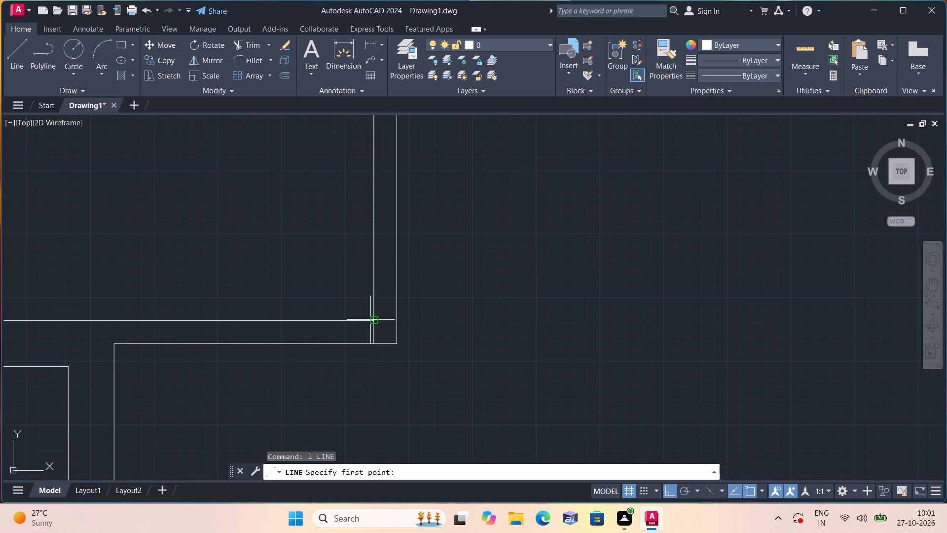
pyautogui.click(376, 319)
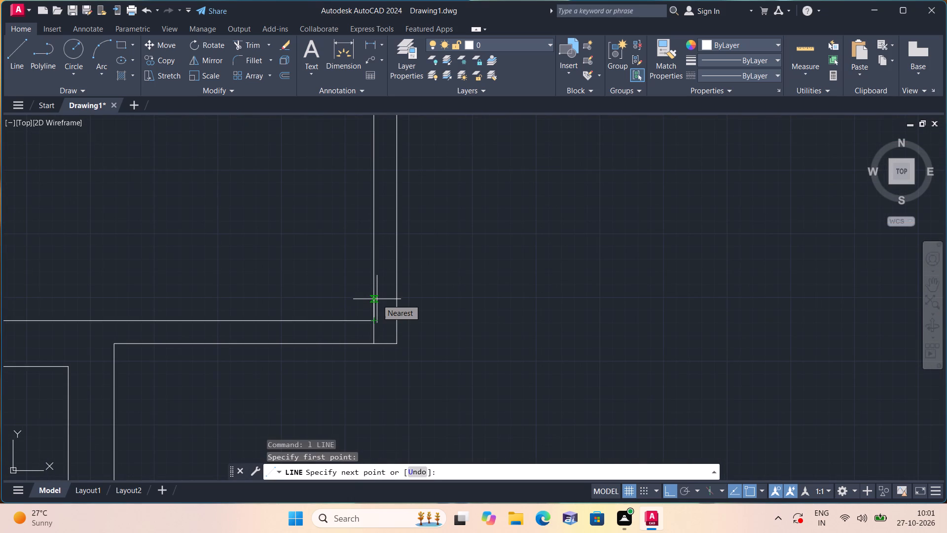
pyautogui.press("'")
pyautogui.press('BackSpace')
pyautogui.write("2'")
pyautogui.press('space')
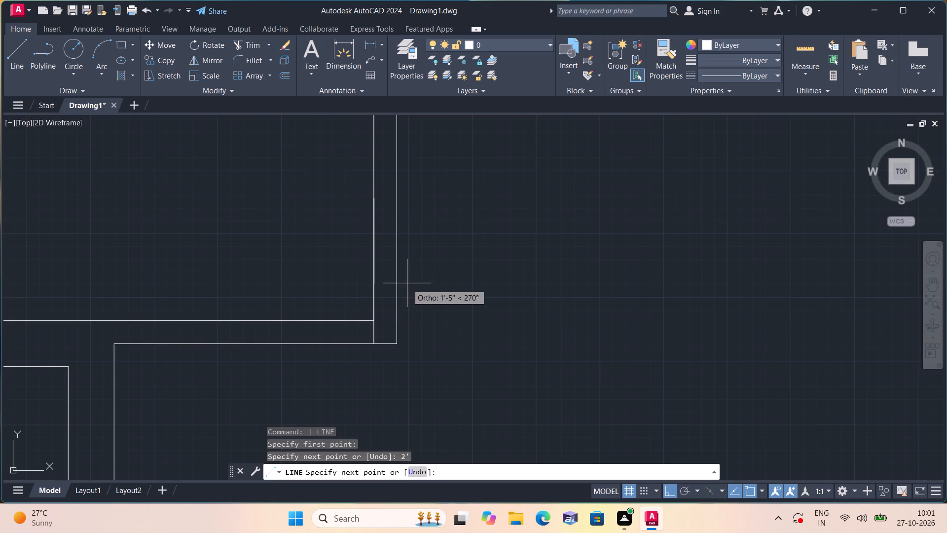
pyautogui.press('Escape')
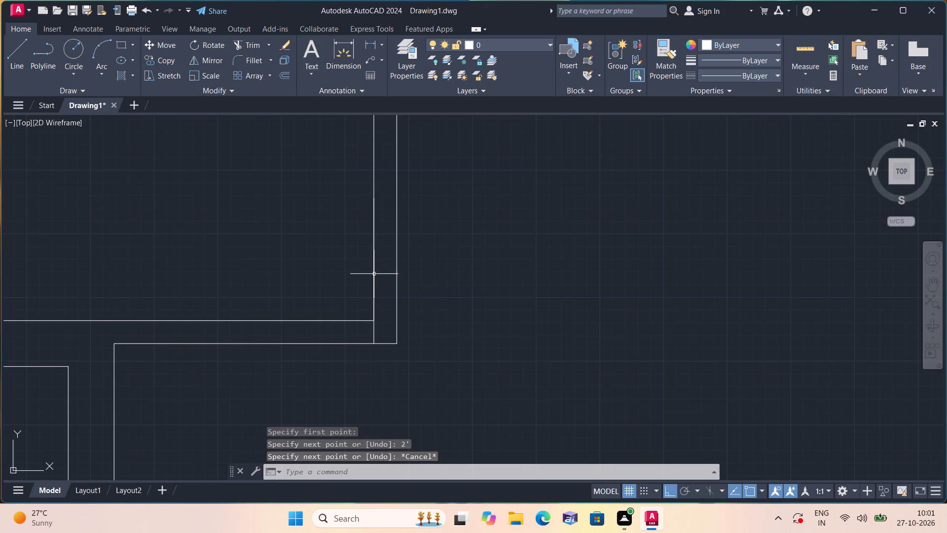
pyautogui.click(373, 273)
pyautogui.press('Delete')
# Draw a lower jamb line across the right wall, 2" above the middle-left room's lower-right inner corner, and erase the 2" guide line.
pyautogui.press('l')
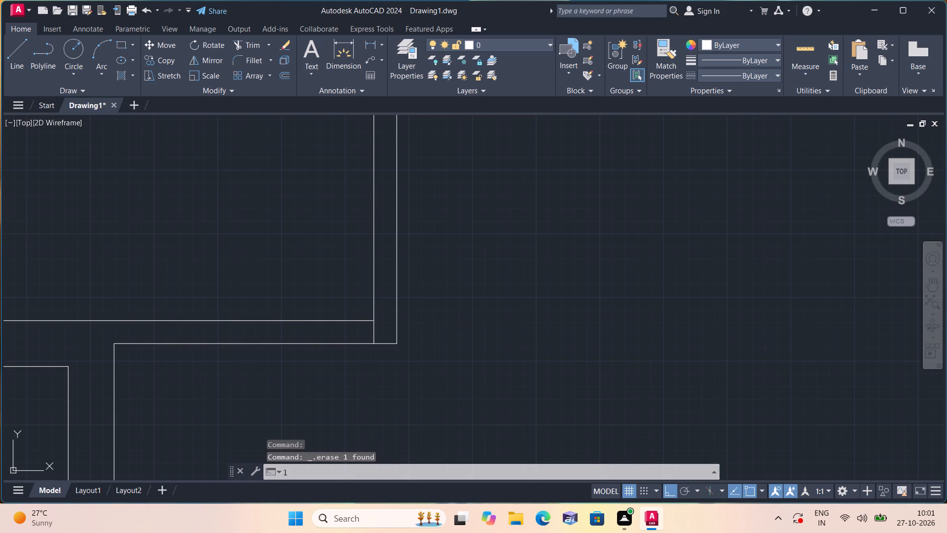
pyautogui.press('space')
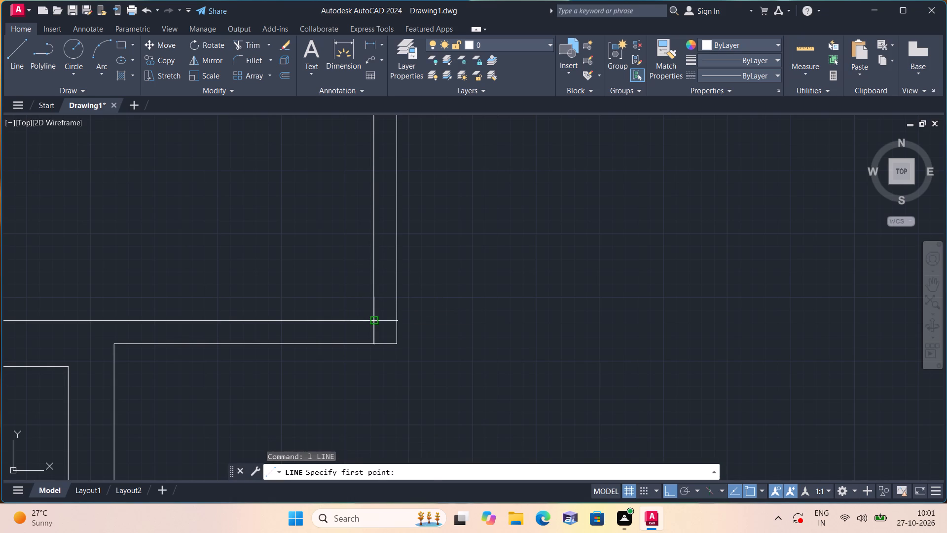
pyautogui.click(374, 320)
pyautogui.press('2')
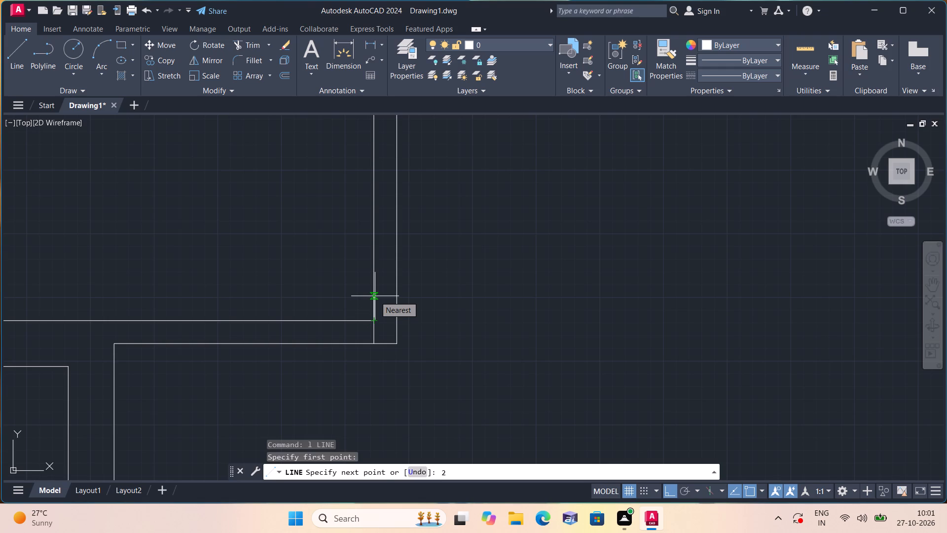
pyautogui.write('"')
pyautogui.press('space')
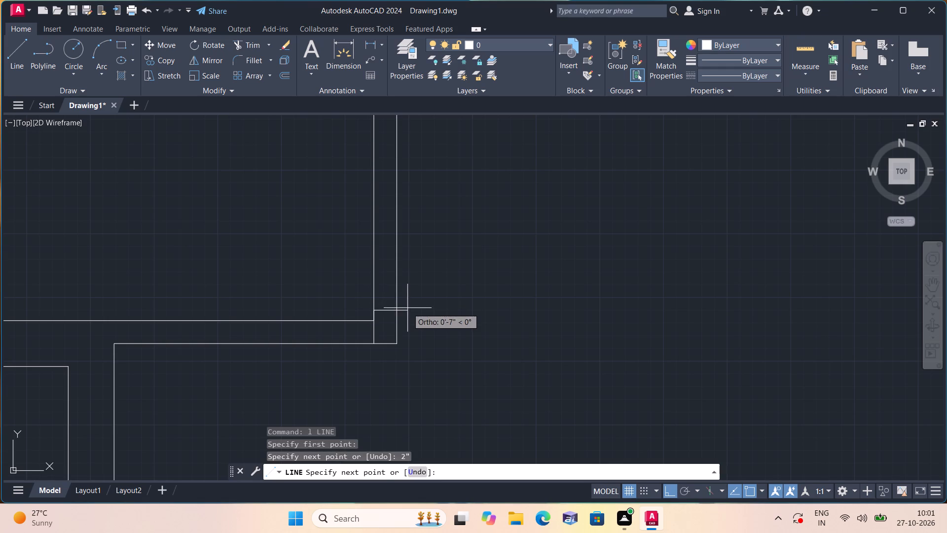
pyautogui.click(398, 312)
pyautogui.press('space')
pyautogui.scroll(2, 364, 339)
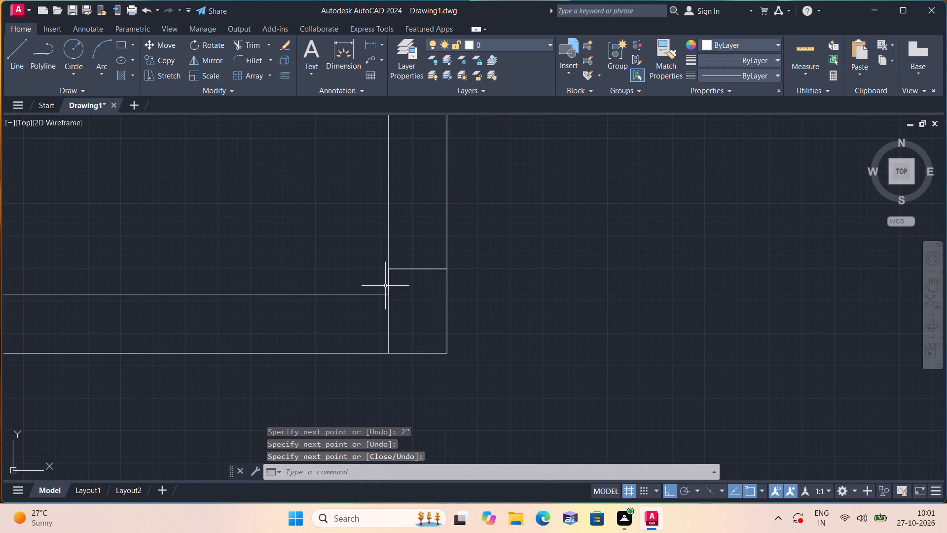
pyautogui.click(388, 286)
pyautogui.press('Delete')
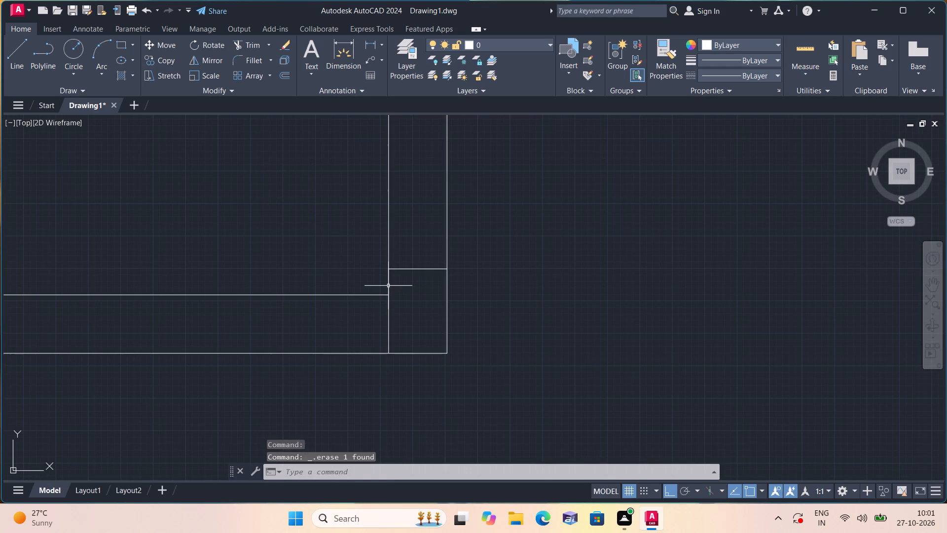
# Draw a 2' horizontal door leaf line into the room from the inner end of the lower jamb line.
pyautogui.press('l')
pyautogui.press('space')
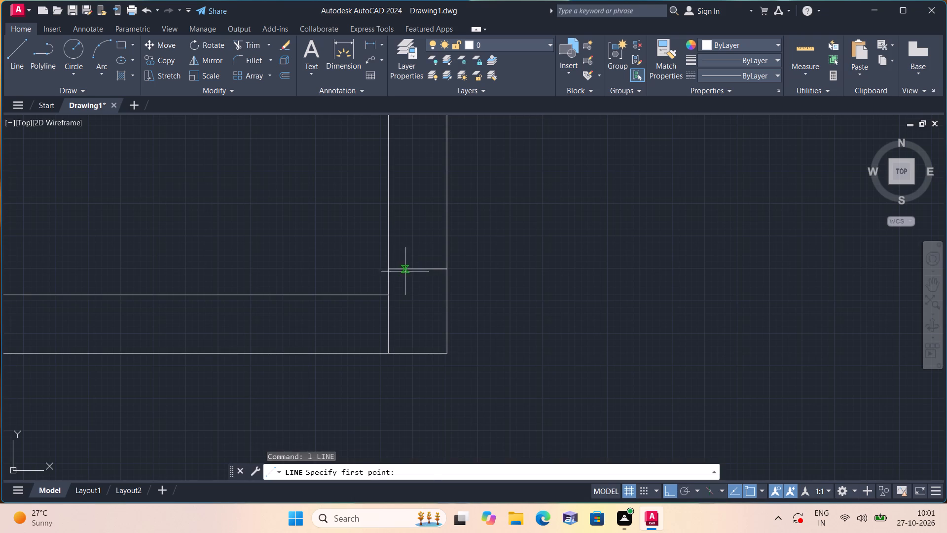
pyautogui.click(390, 267)
pyautogui.write('2;')
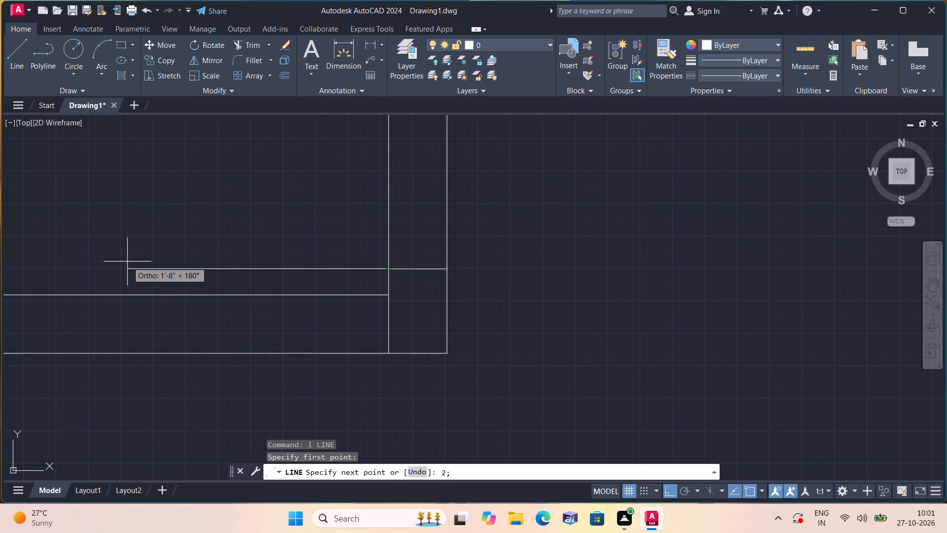
pyautogui.press('BackSpace')
pyautogui.write("'")
pyautogui.press('space')
pyautogui.press('Escape')
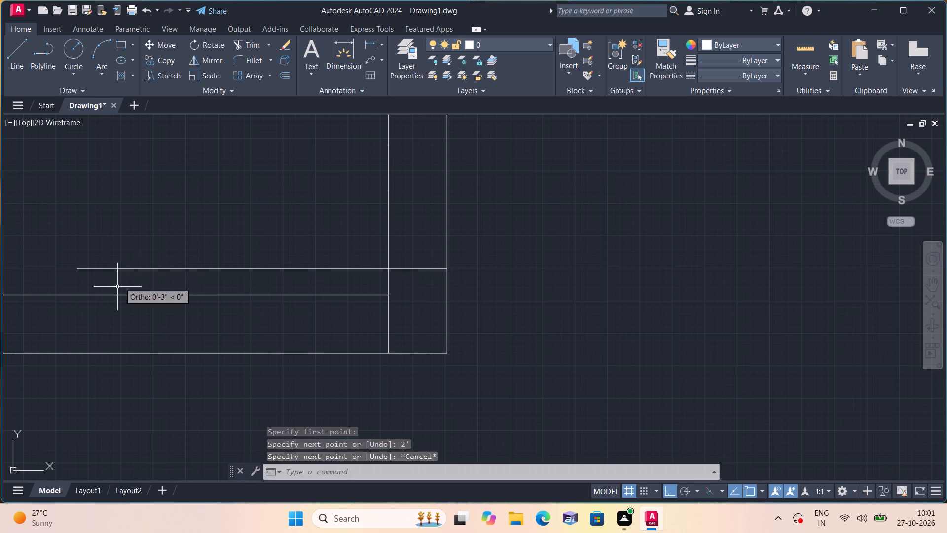
# Draw the upper jamb line across the right wall, reached by a 2' vertical line up from the lower jamb's inner end.
pyautogui.scroll(-1, 195, 257)
pyautogui.moveTo(203, 274); pyautogui.dragTo(252, 363, button='middle')
pyautogui.press('l')
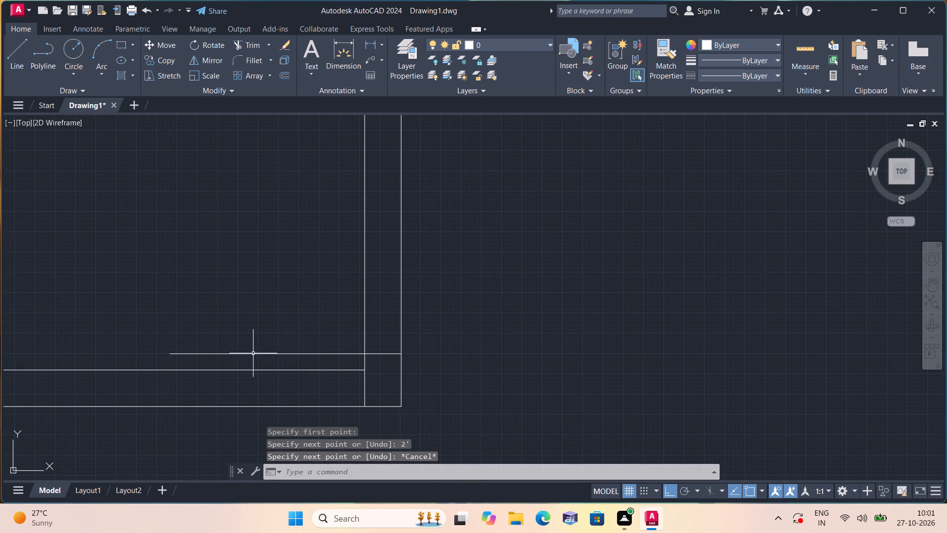
pyautogui.press('space')
pyautogui.click(364, 356)
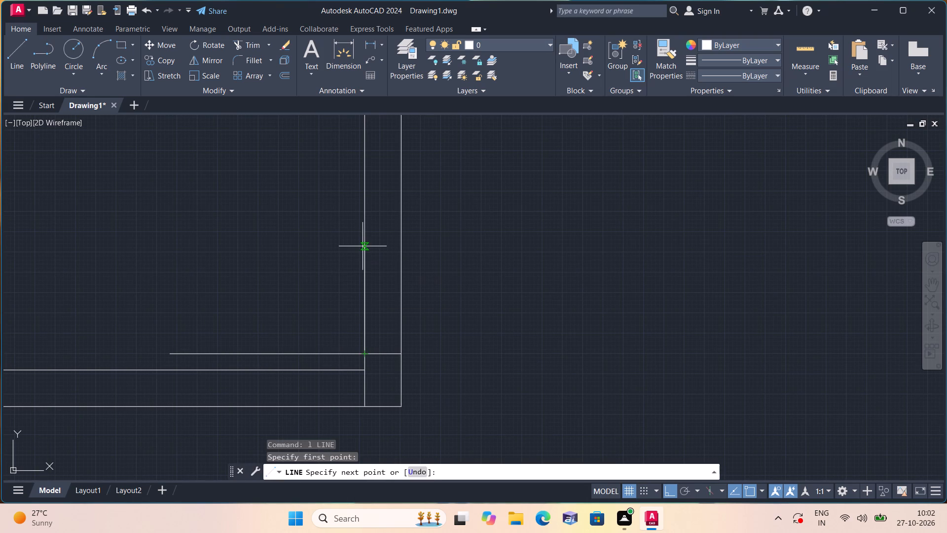
pyautogui.write("2'")
pyautogui.press('space')
pyautogui.middleClick(399, 186)
pyautogui.scroll(-1, 399, 186)
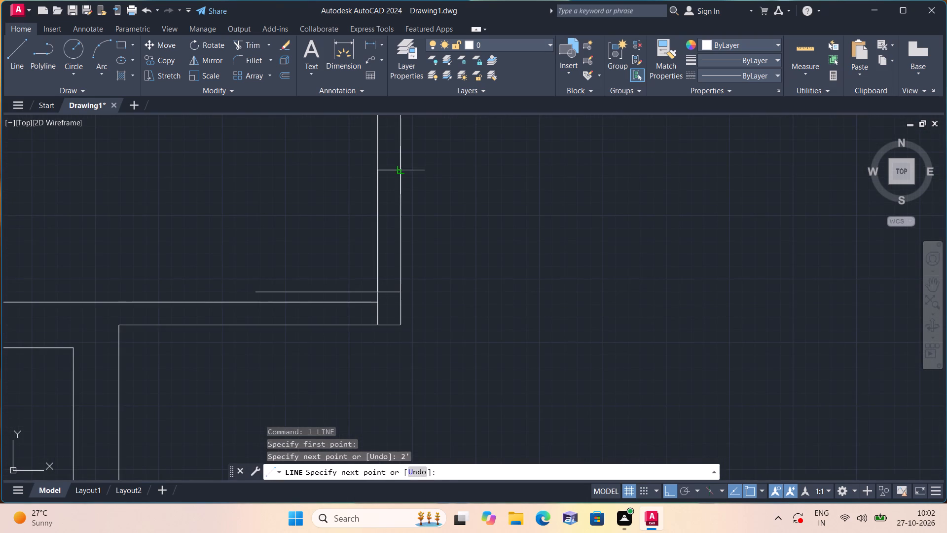
pyautogui.click(399, 172)
pyautogui.press('space')
# Trim both wall lines between the jambs to open the doorway, and trim the leftover inner line at the wall corner below.
pyautogui.write('trim')
pyautogui.press('space')
pyautogui.moveTo(475, 205); pyautogui.dragTo(439, 216)
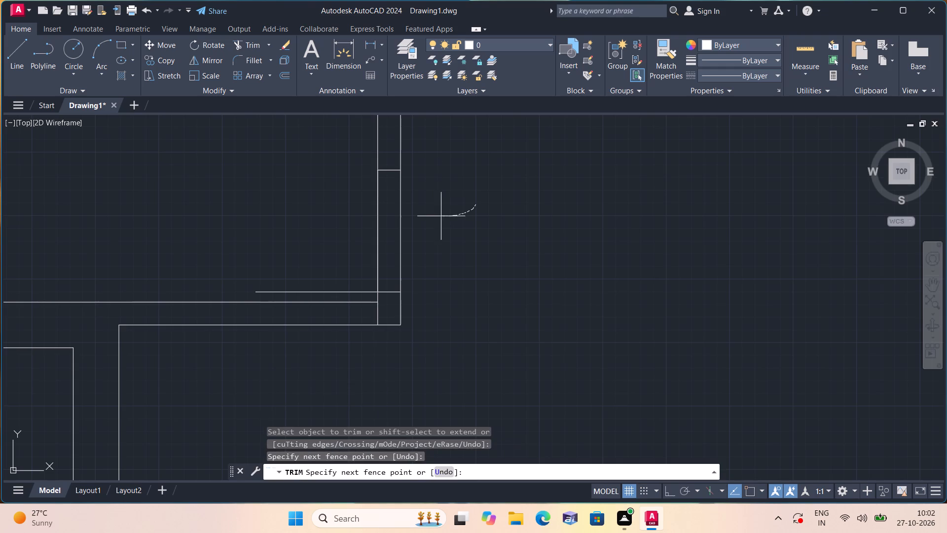
pyautogui.moveTo(439, 216); pyautogui.dragTo(377, 230)
pyautogui.scroll(1, 378, 294)
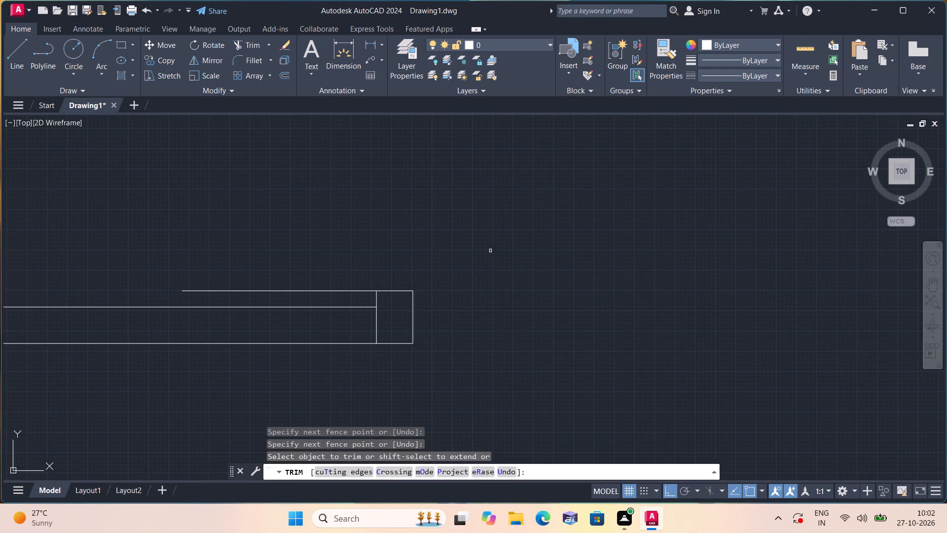
pyautogui.scroll(-1, 491, 251)
pyautogui.moveTo(491, 251); pyautogui.dragTo(489, 217, button='middle')
pyautogui.click(416, 266)
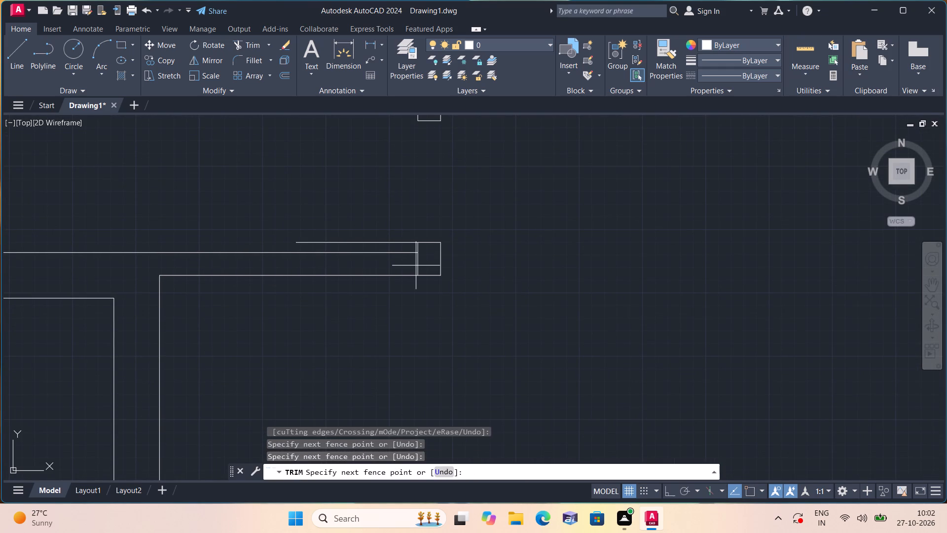
pyautogui.click(416, 266)
pyautogui.click(421, 265)
pyautogui.press('space')
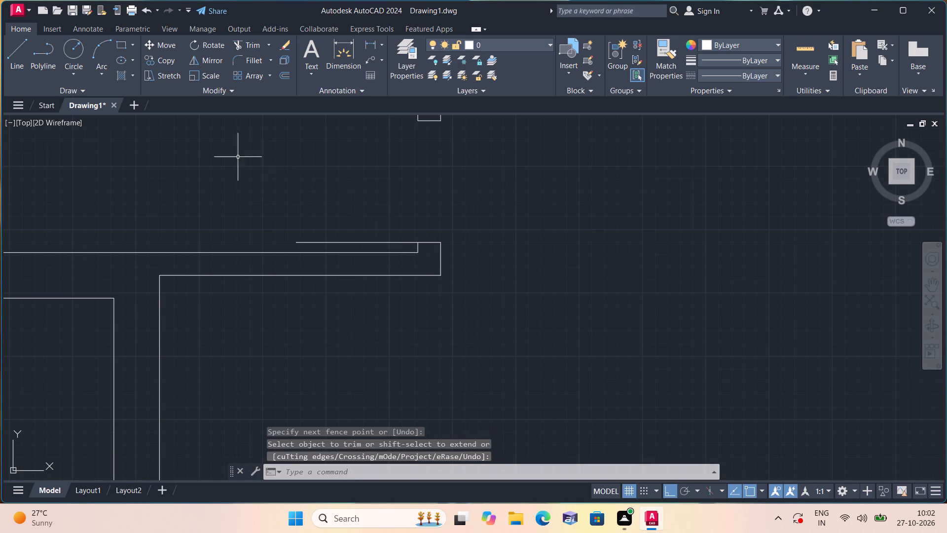
# Draw the door swing as a Start, End, Direction arc from the leaf's free end to the upper jamb's inner corner, tangent vertically upward.
pyautogui.click(106, 69)
pyautogui.click(149, 222)
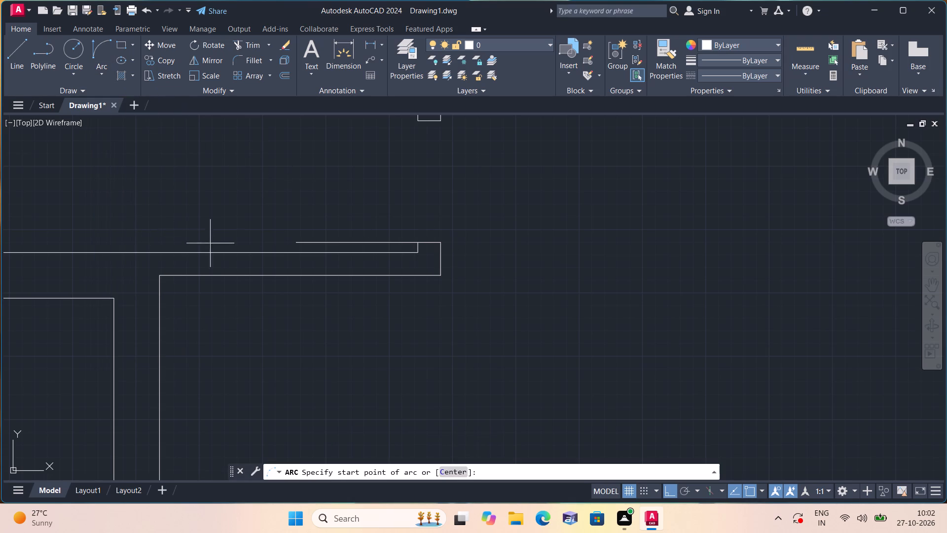
pyautogui.click(299, 241)
pyautogui.moveTo(333, 193); pyautogui.dragTo(342, 221, button='middle')
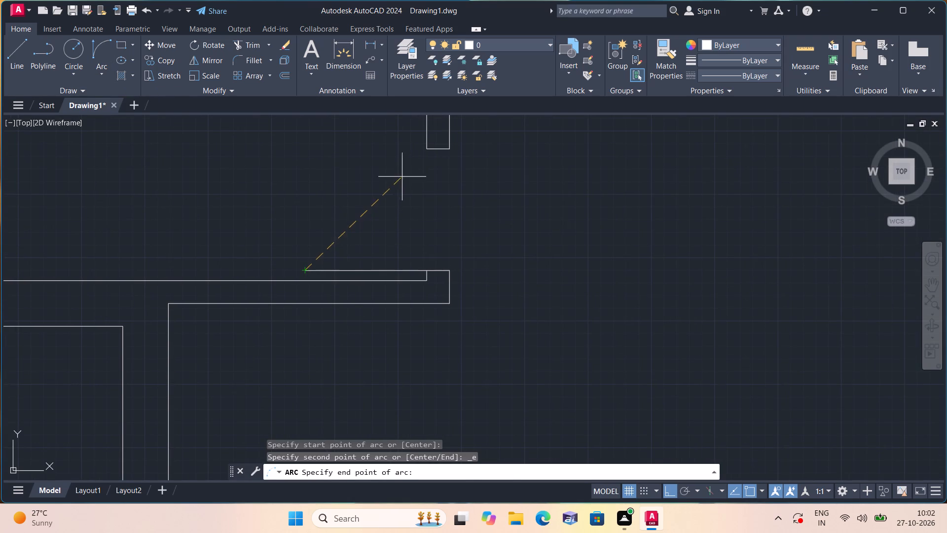
pyautogui.click(423, 150)
pyautogui.click(321, 173)
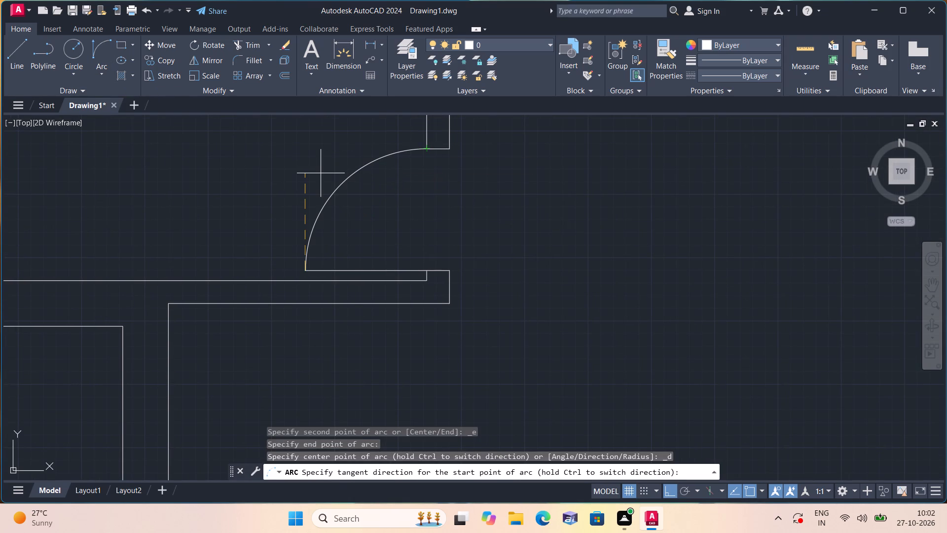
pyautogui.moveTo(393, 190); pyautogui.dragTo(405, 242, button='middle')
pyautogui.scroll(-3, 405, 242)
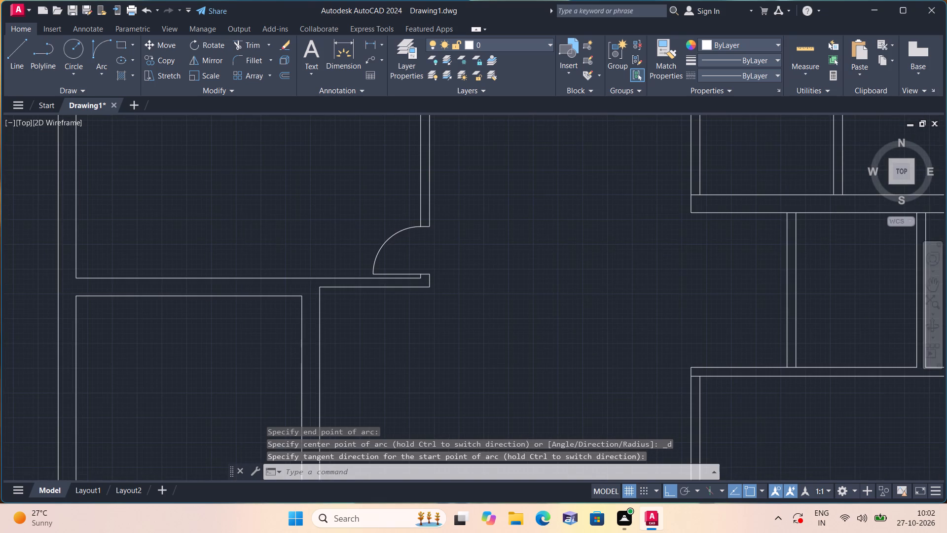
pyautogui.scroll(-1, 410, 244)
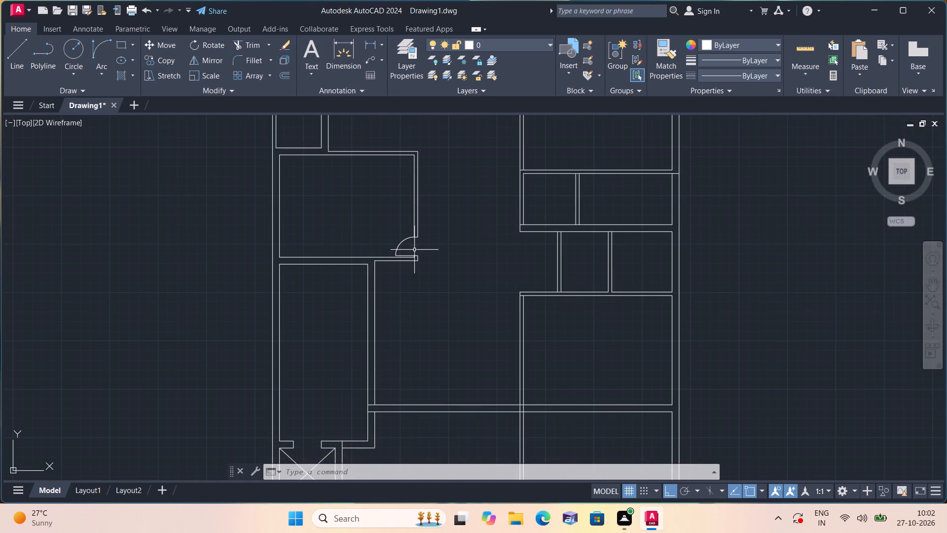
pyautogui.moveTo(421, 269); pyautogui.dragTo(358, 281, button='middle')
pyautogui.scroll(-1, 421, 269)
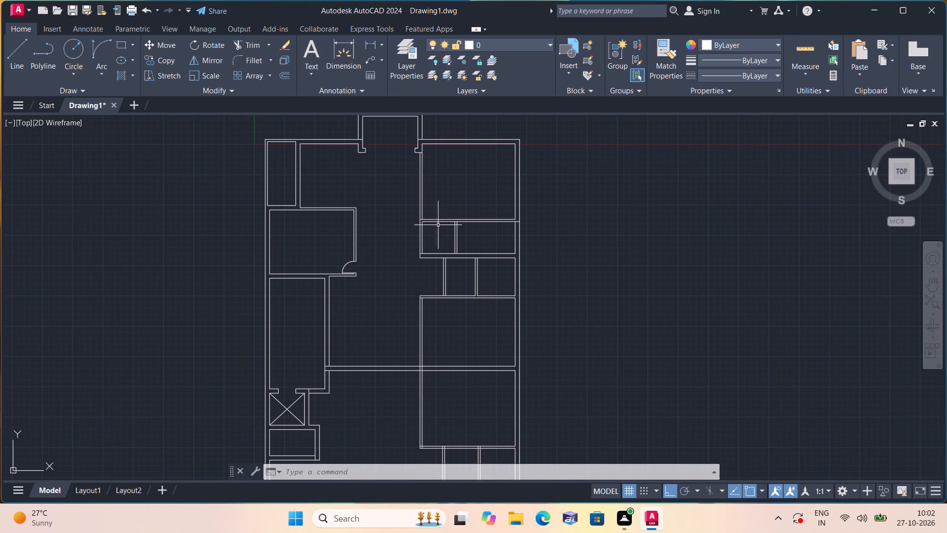
# Draw a line from the large upper-right room's lower-left outer wall corner: 2" up, across the left wall, then a 2' leaf into the room.
pyautogui.scroll(1, 439, 205)
pyautogui.middleClick(439, 204)
pyautogui.press('l')
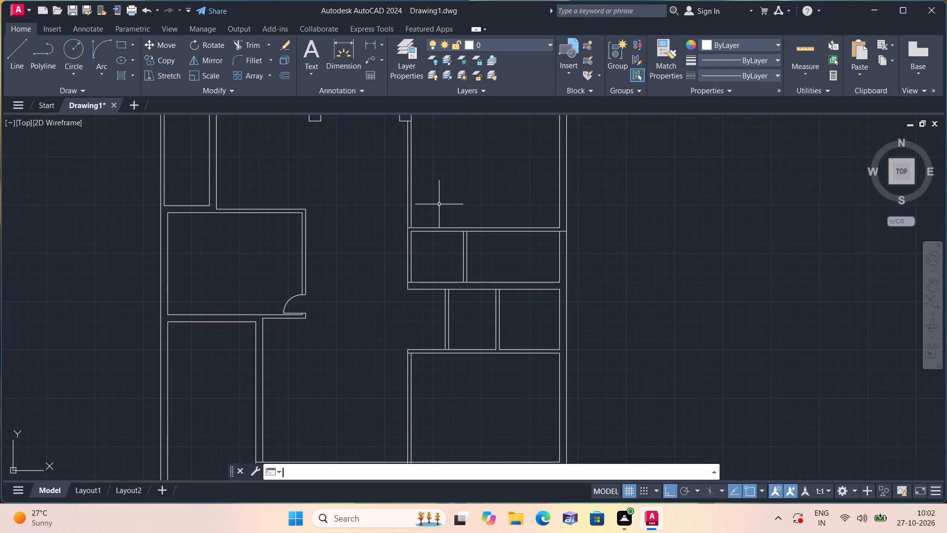
pyautogui.press('space')
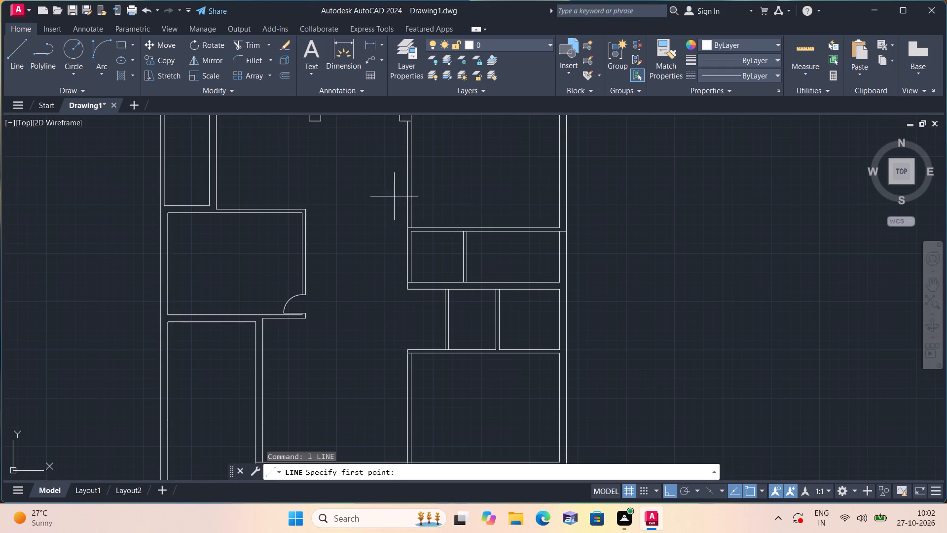
pyautogui.moveTo(441, 169); pyautogui.dragTo(423, 223, button='middle')
pyautogui.scroll(3, 393, 284)
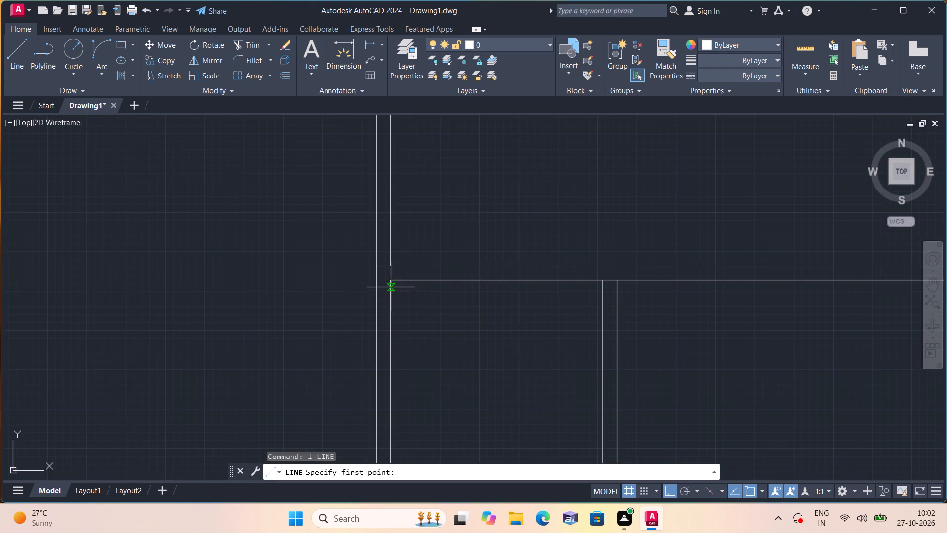
pyautogui.click(377, 267)
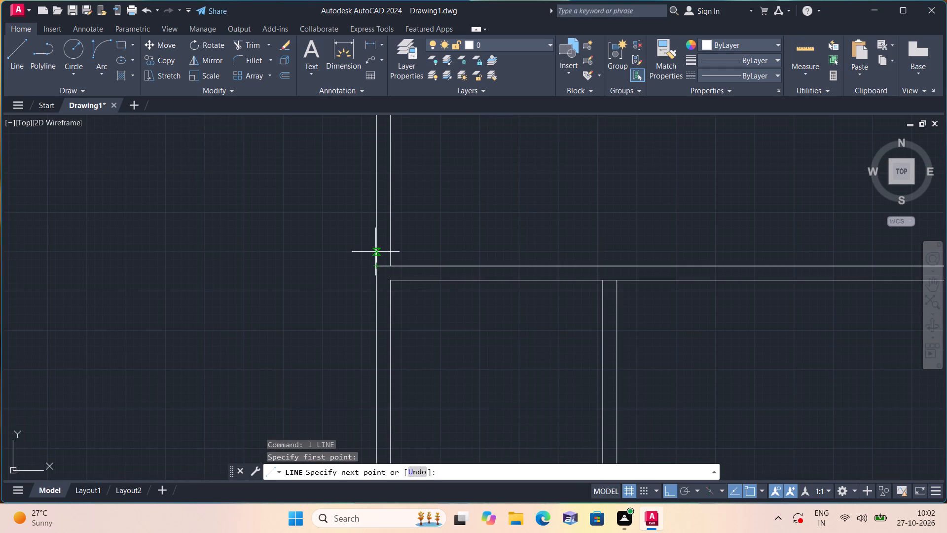
pyautogui.press('2')
pyautogui.hotkey('shift', '"')
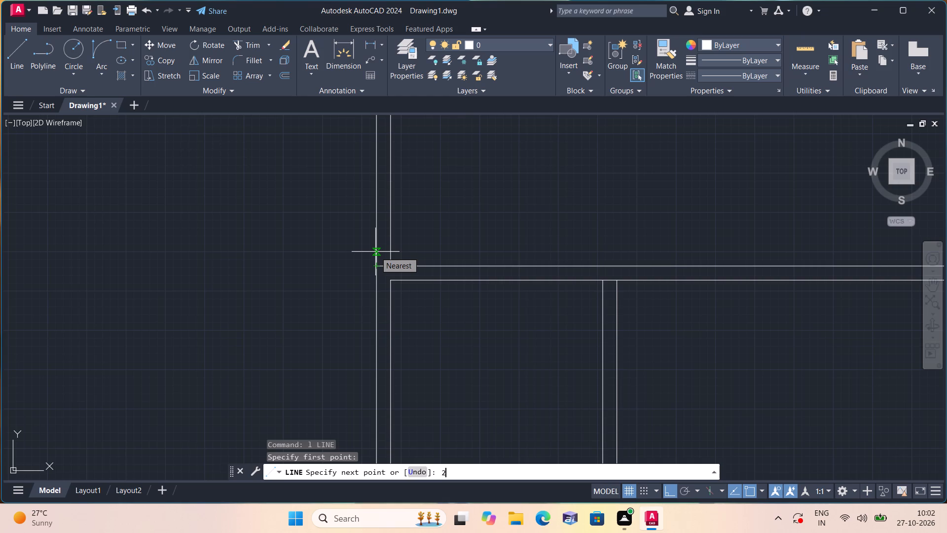
pyautogui.press('space')
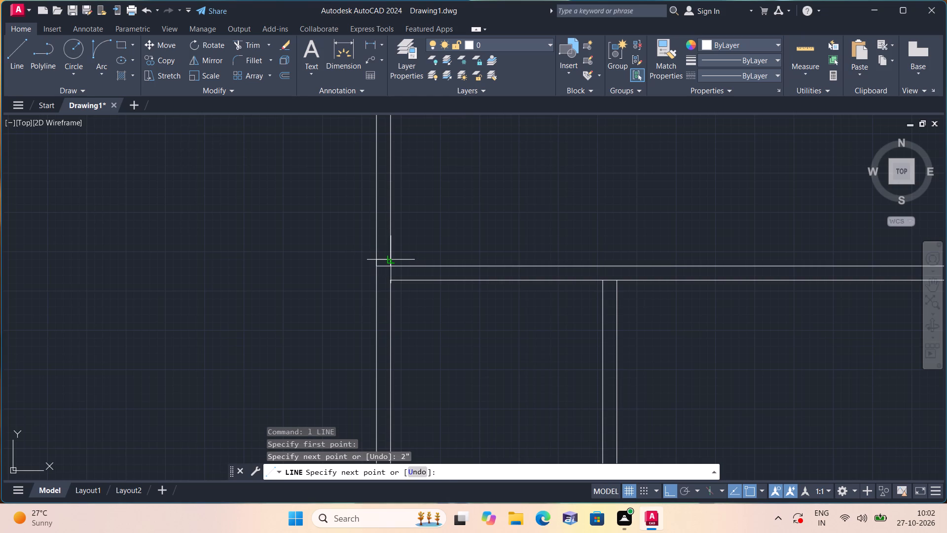
pyautogui.click(390, 257)
pyautogui.write("2'")
pyautogui.press('space')
pyautogui.press('space')
# Delete the 2" vertical construction line and trim the inner wall line between the door leaf line and the wall below.
pyautogui.scroll(1, 383, 273)
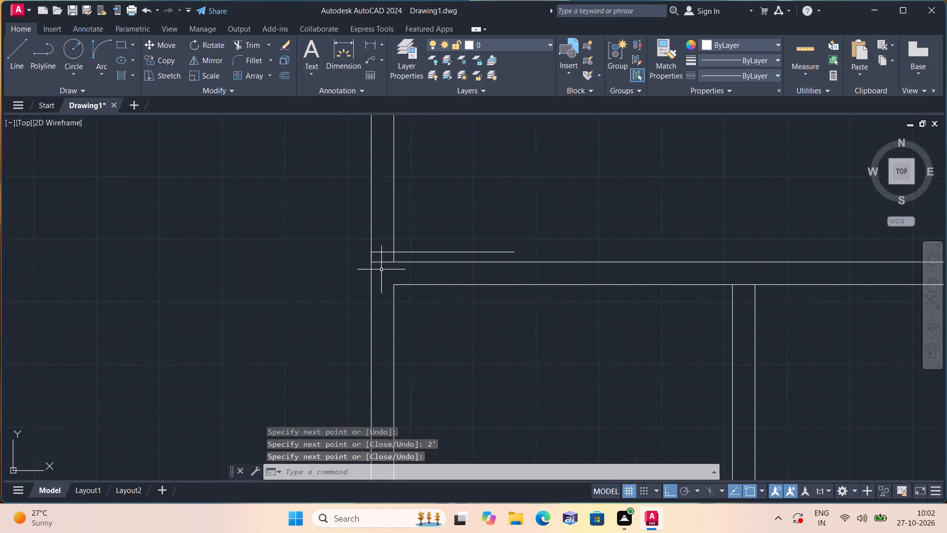
pyautogui.scroll(2, 381, 269)
pyautogui.click(358, 241)
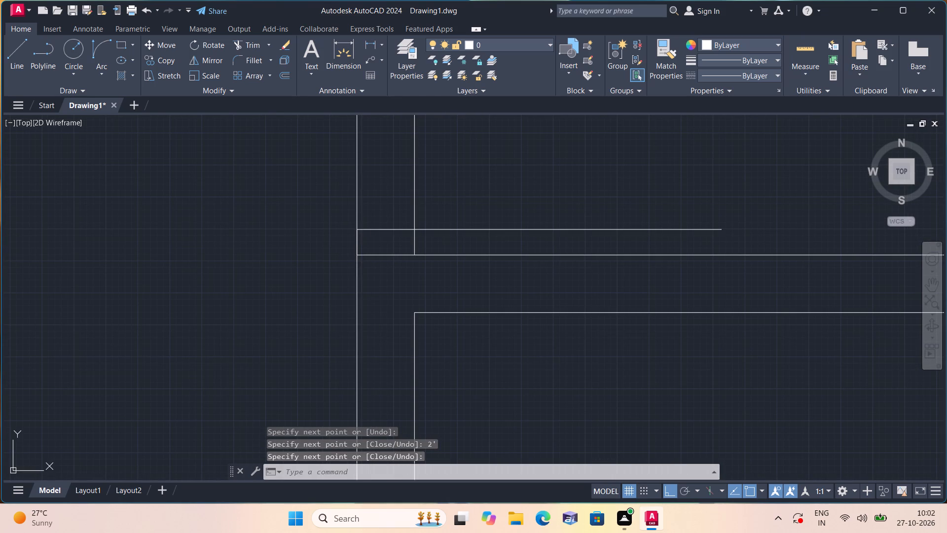
pyautogui.press('Delete')
pyautogui.write('trik')
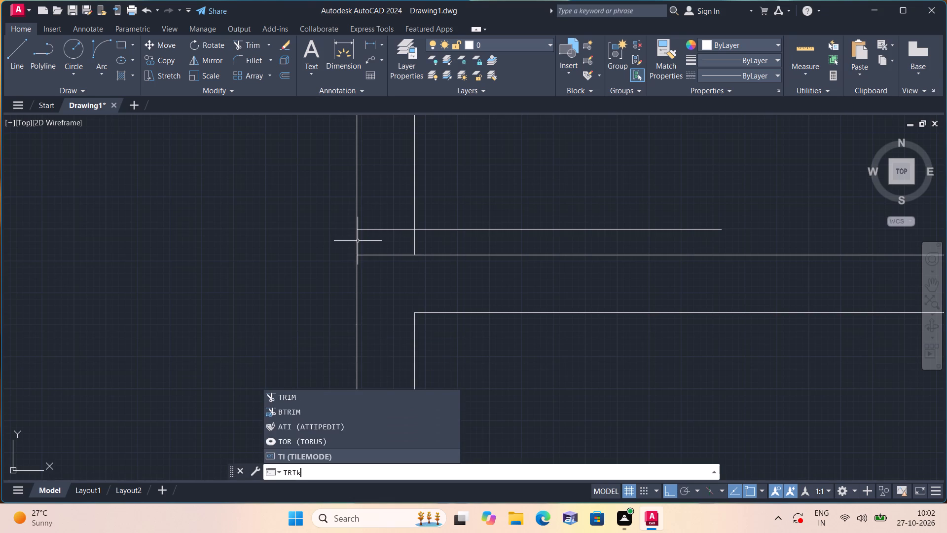
pyautogui.press('BackSpace')
pyautogui.write('m')
pyautogui.press('space')
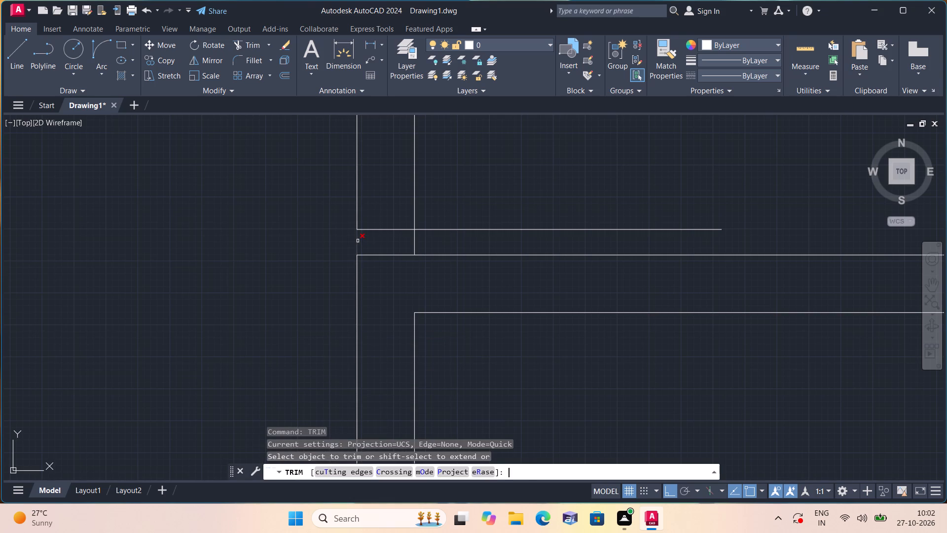
pyautogui.click(389, 244)
pyautogui.click(426, 245)
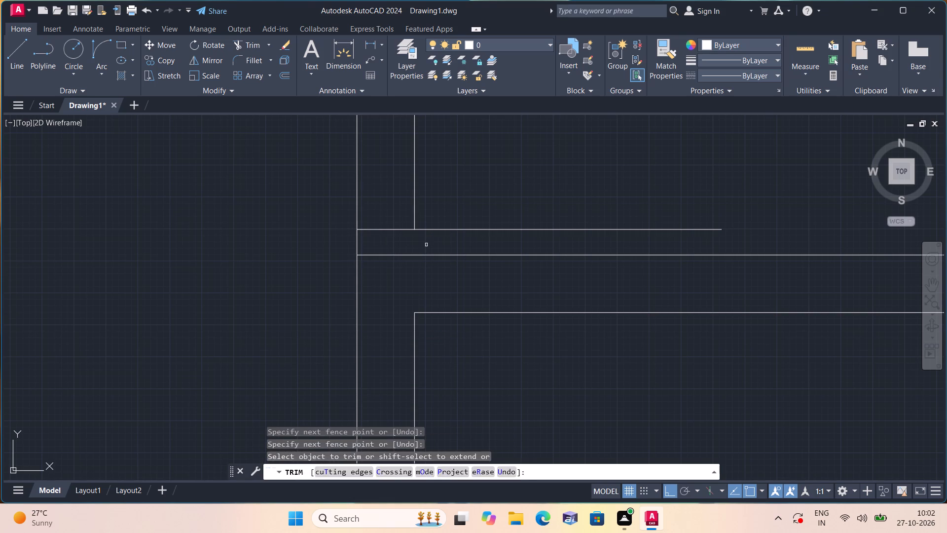
pyautogui.press('space')
# Draw the upper jamb line across the left wall, reached by a 2' vertical line up from the lower jamb's inner corner.
pyautogui.scroll(-1, 426, 245)
pyautogui.write('l')
pyautogui.press('space')
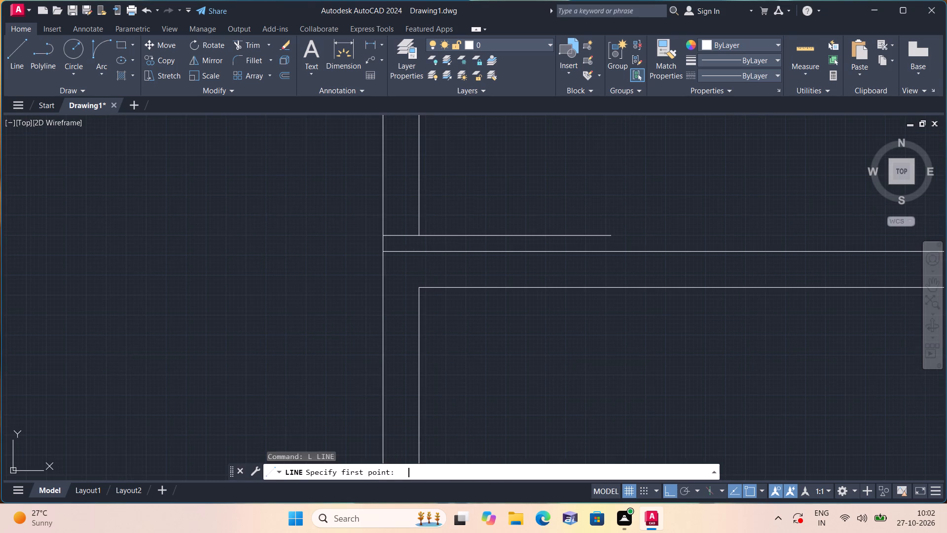
pyautogui.click(417, 233)
pyautogui.moveTo(417, 233); pyautogui.dragTo(437, 322, button='middle')
pyautogui.scroll(-1, 417, 233)
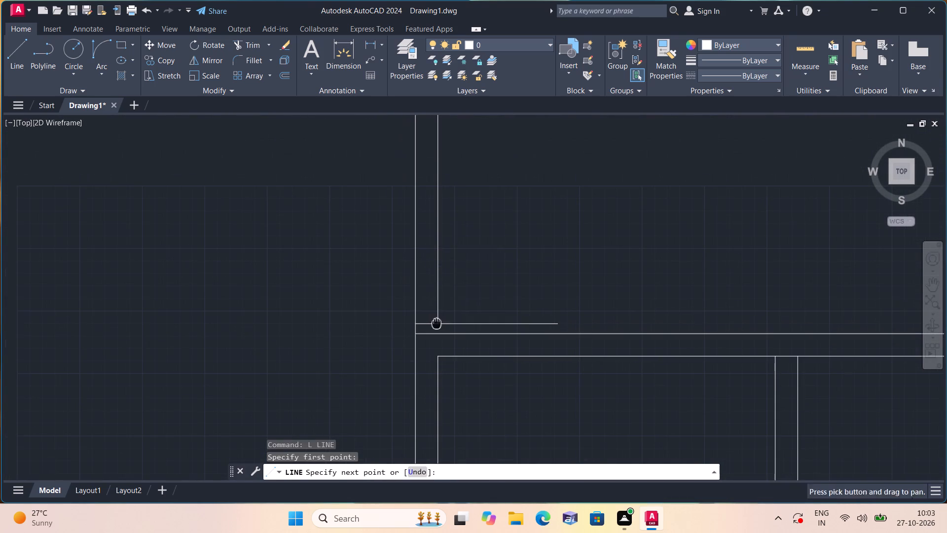
pyautogui.write("2'")
pyautogui.press('space')
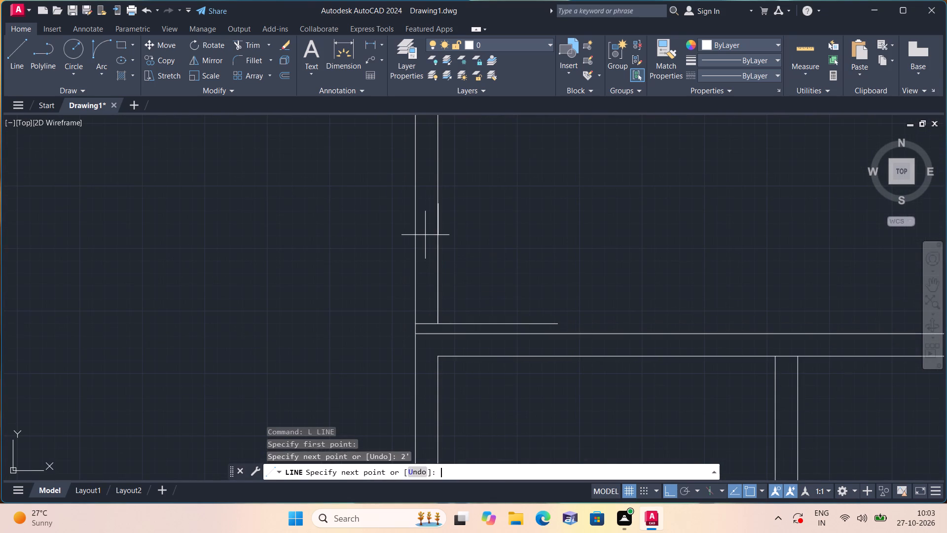
pyautogui.click(415, 206)
pyautogui.press('space')
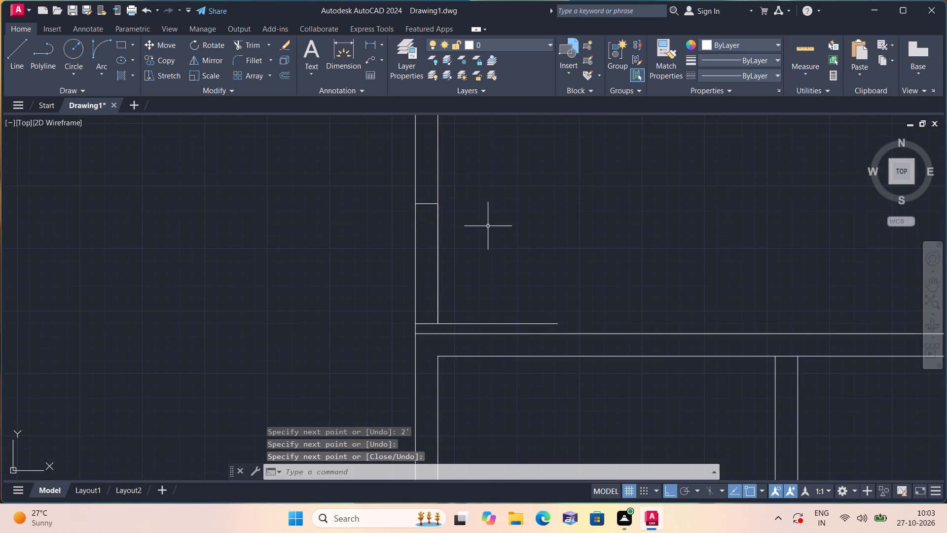
# Trim both left wall lines between the lower and upper jambs to open the upper-right room's doorway.
pyautogui.write('trim')
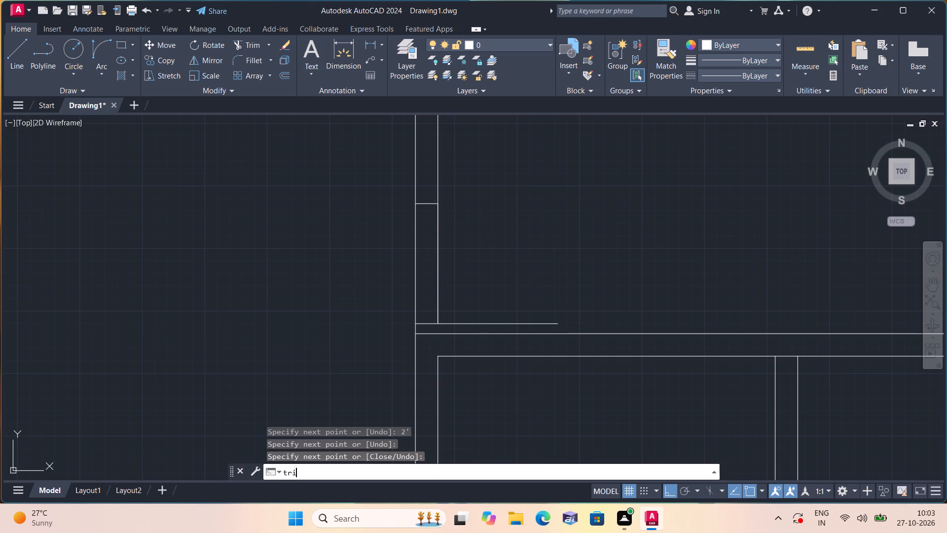
pyautogui.press('space')
pyautogui.moveTo(572, 230); pyautogui.dragTo(411, 263)
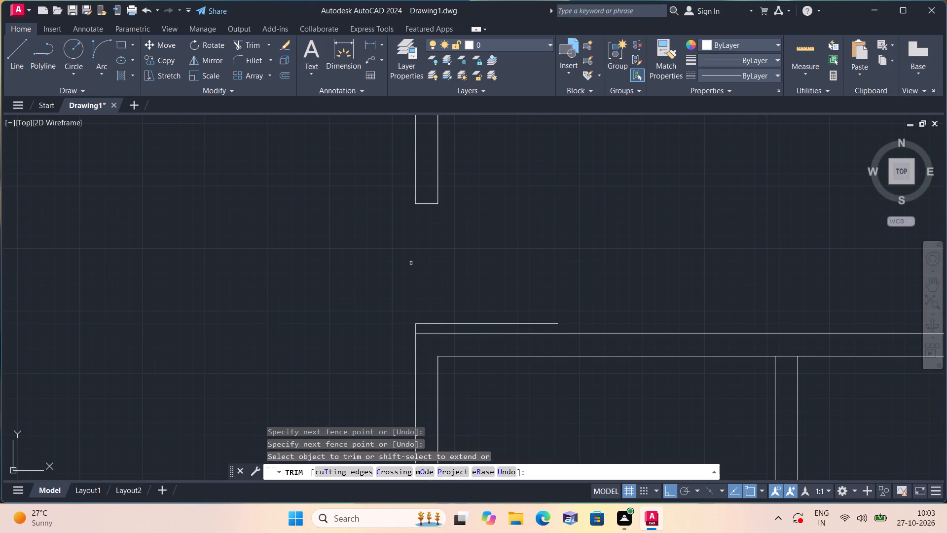
pyautogui.press('space')
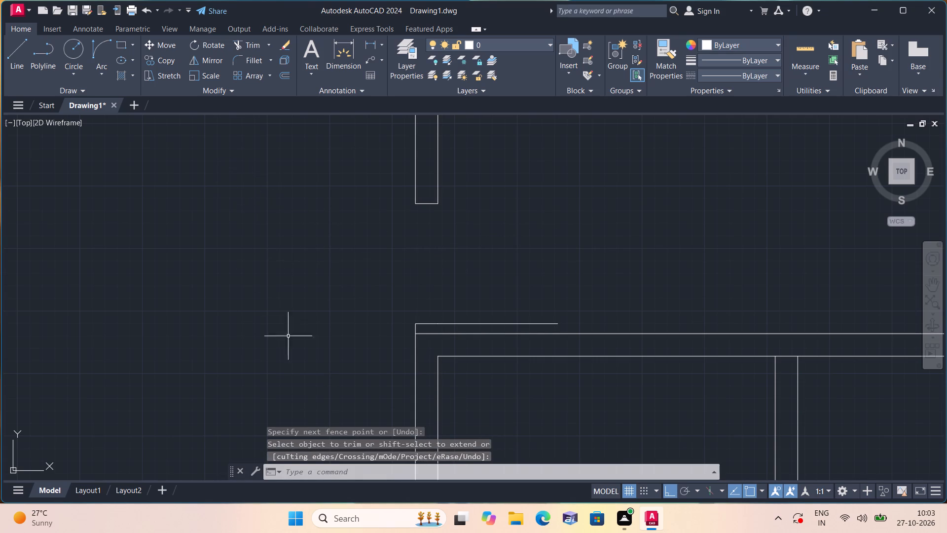
# Draw the door swing as a Start, End, Direction arc from the leaf's free end to the upper jamb's inner corner, tangent vertically upward.
pyautogui.click(100, 73)
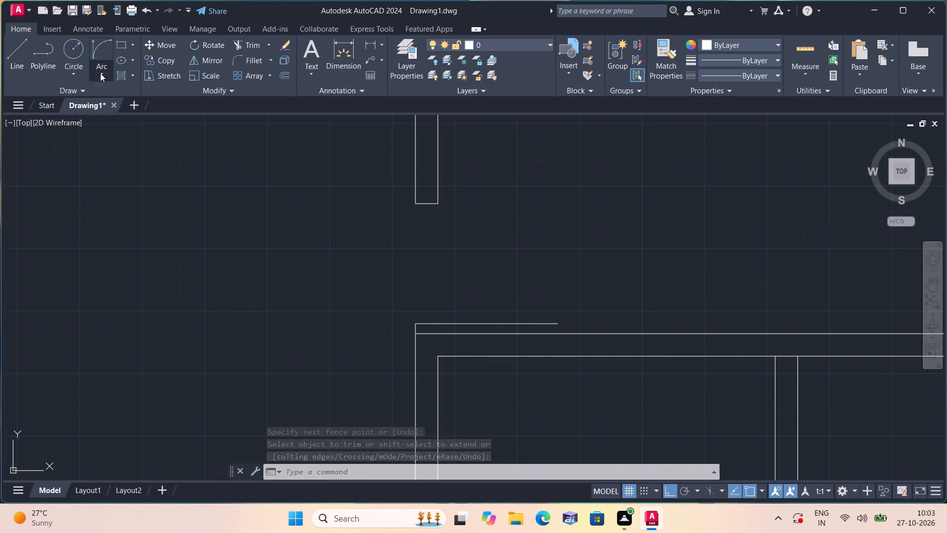
pyautogui.click(150, 219)
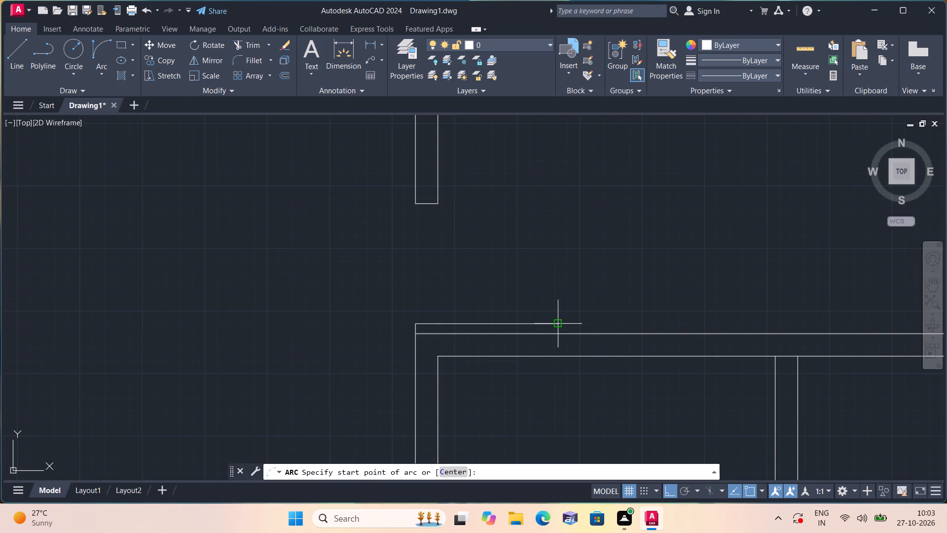
pyautogui.click(561, 323)
pyautogui.click(438, 204)
pyautogui.click(533, 204)
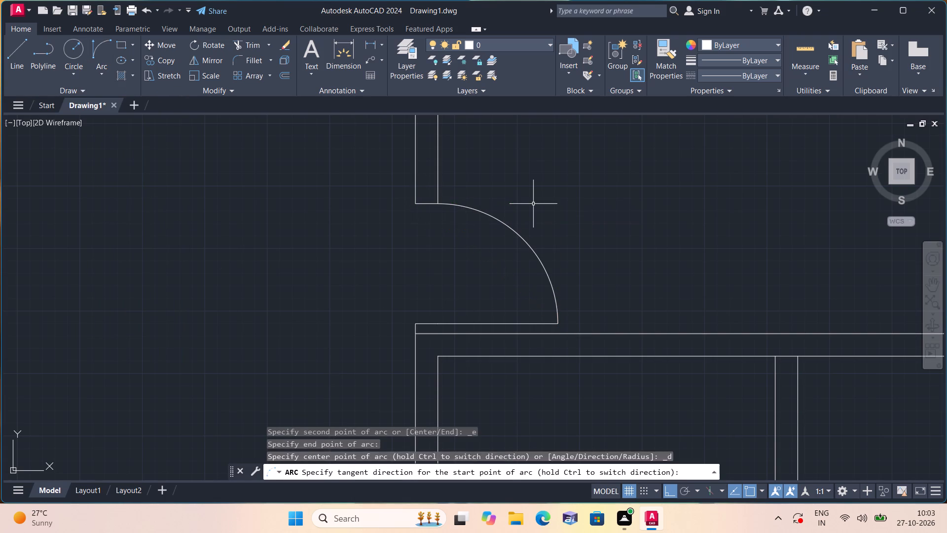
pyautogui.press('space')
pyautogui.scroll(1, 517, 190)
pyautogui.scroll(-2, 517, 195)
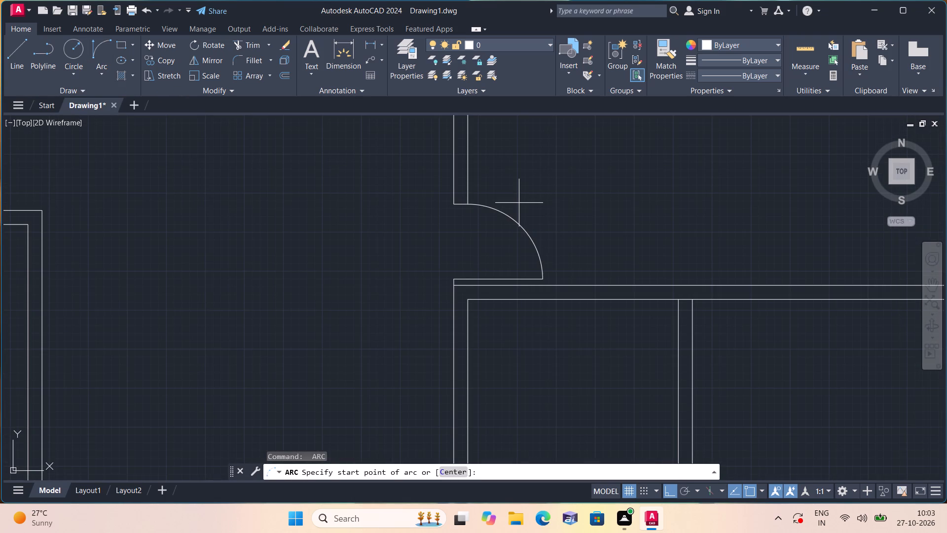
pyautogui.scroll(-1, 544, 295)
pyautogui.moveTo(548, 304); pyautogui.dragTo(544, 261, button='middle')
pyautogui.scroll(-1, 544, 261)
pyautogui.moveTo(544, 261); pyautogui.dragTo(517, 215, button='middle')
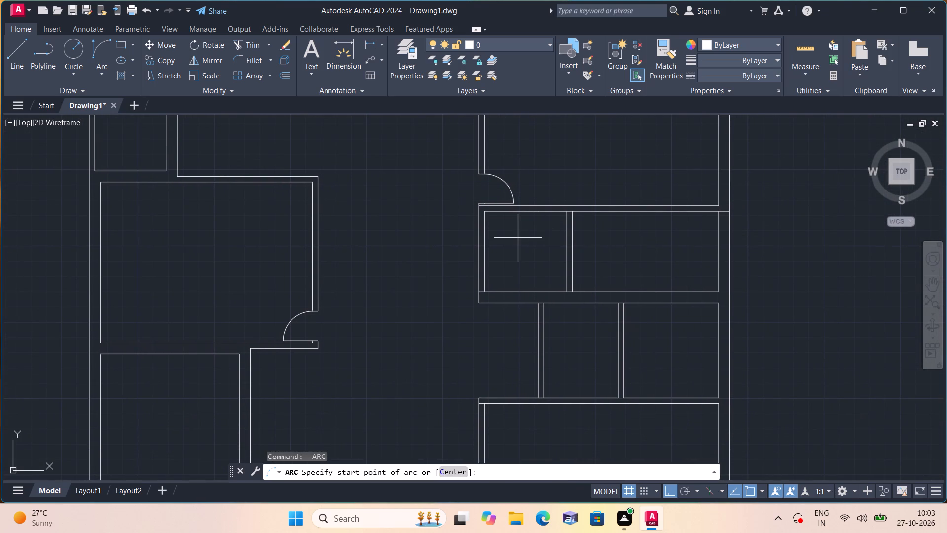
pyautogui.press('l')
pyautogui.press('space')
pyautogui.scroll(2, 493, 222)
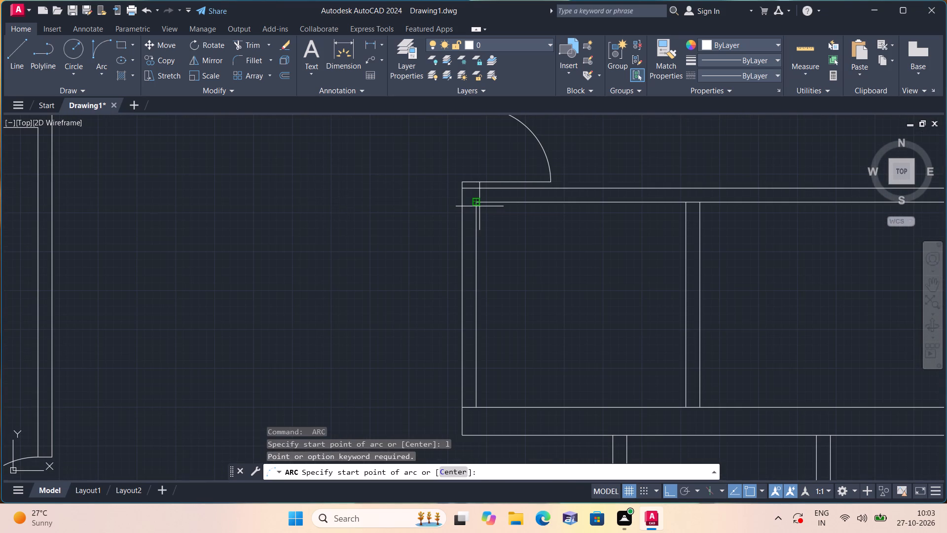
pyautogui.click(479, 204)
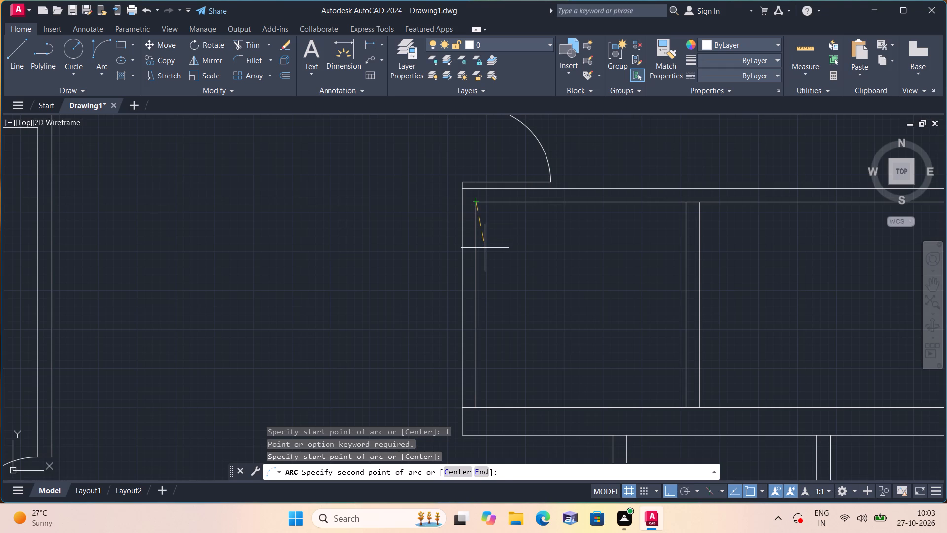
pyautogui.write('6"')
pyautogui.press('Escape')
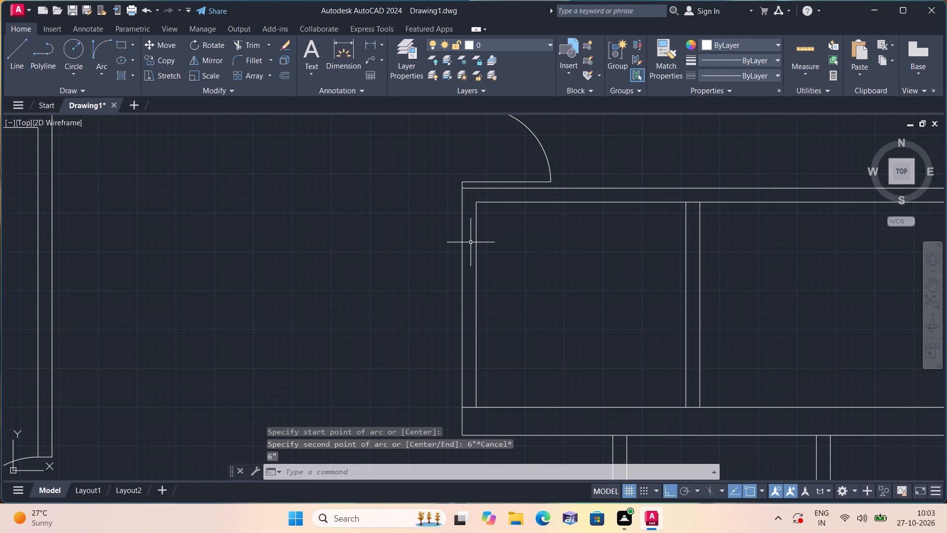
# Draw a jamb line across the left wall of the small room below, 6" down from its inner top corner, and delete the vertical construction line.
pyautogui.press('l')
pyautogui.press('space')
pyautogui.click(476, 203)
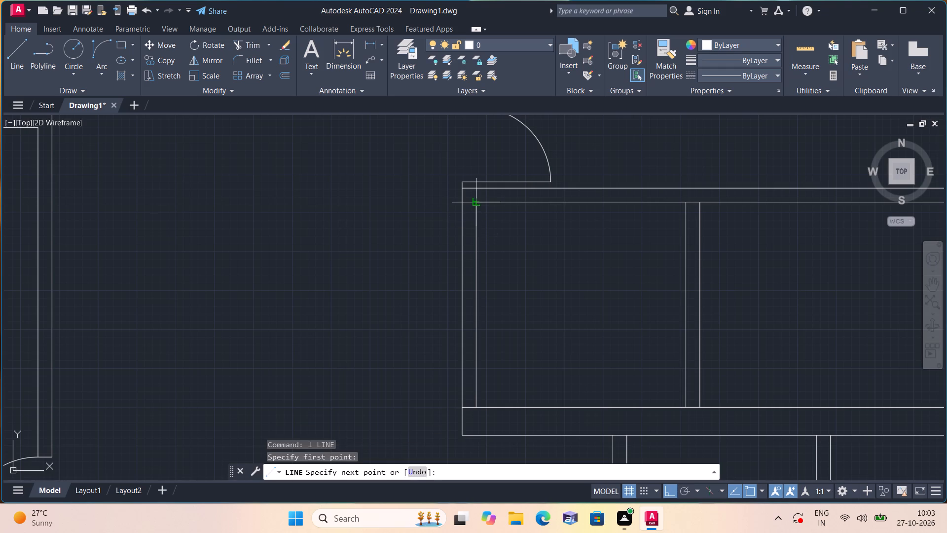
pyautogui.write('6"')
pyautogui.press('space')
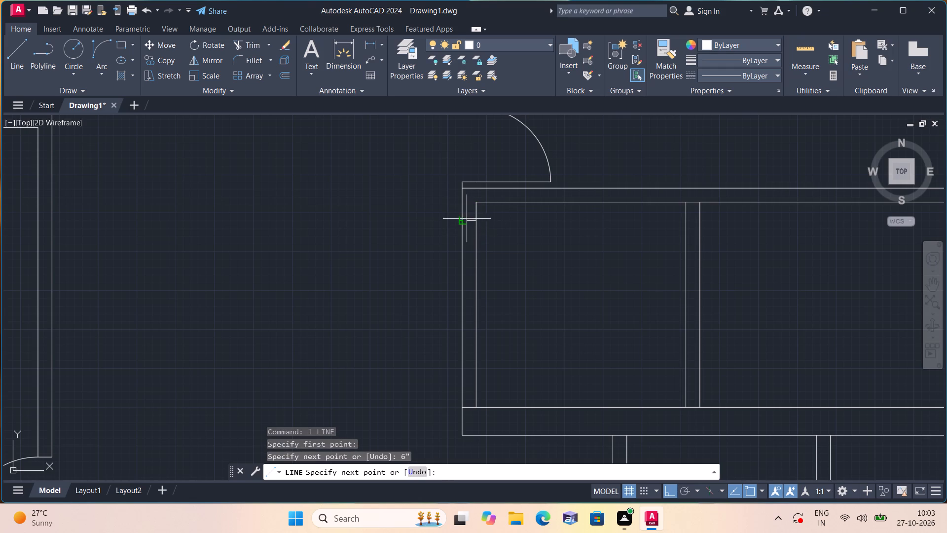
pyautogui.click(462, 219)
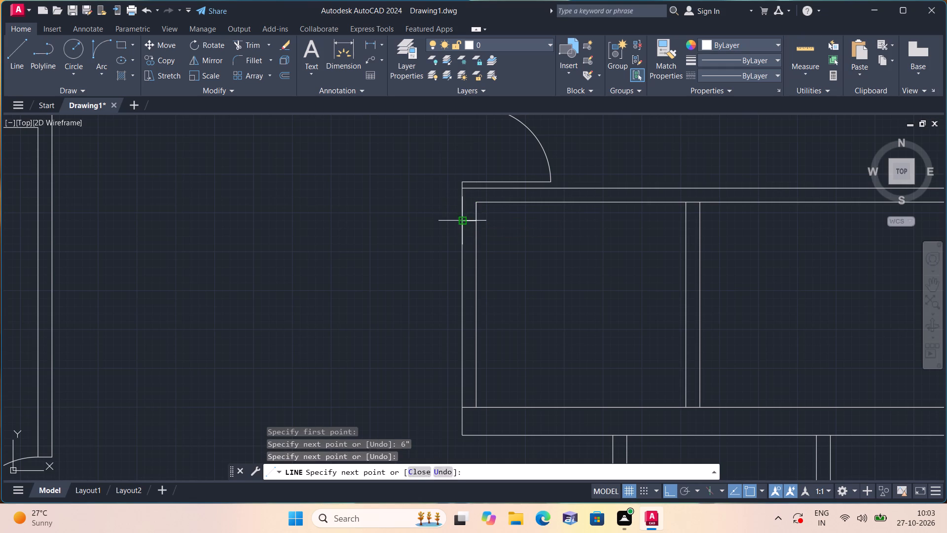
pyautogui.press('space')
pyautogui.click(476, 210)
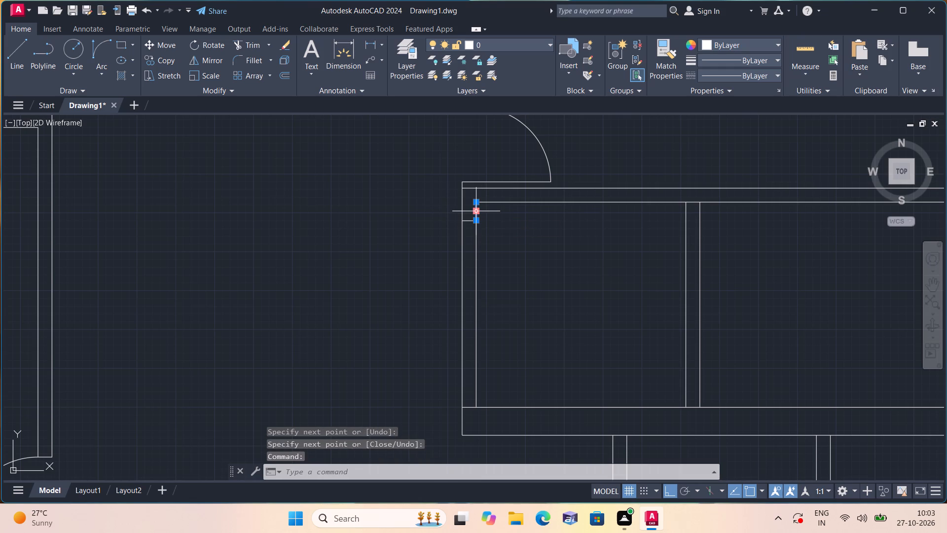
pyautogui.press('Delete')
# Draw the lower jamb line across the small room's left wall, reached by a 2' vertical line down from the upper jamb's inner corner.
pyautogui.write('l')
pyautogui.press('space')
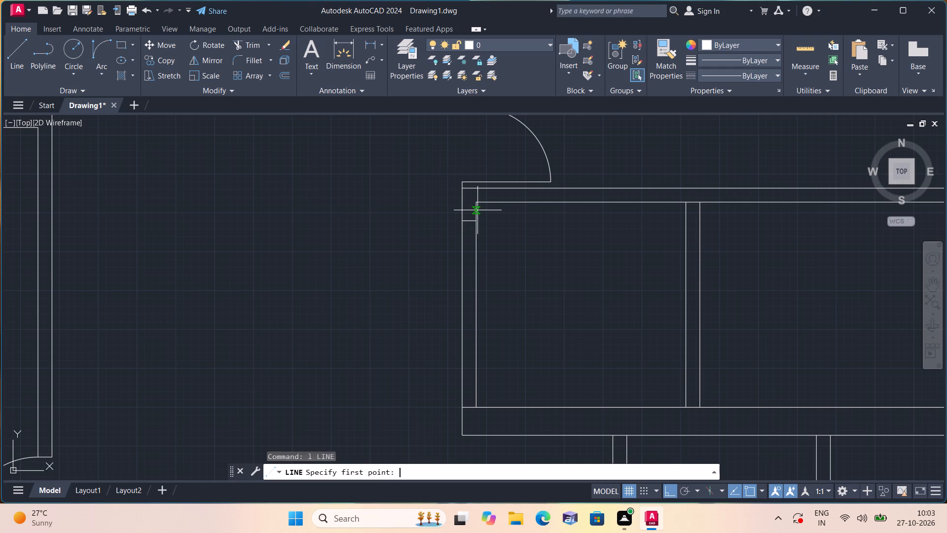
pyautogui.scroll(1, 488, 242)
pyautogui.click(467, 210)
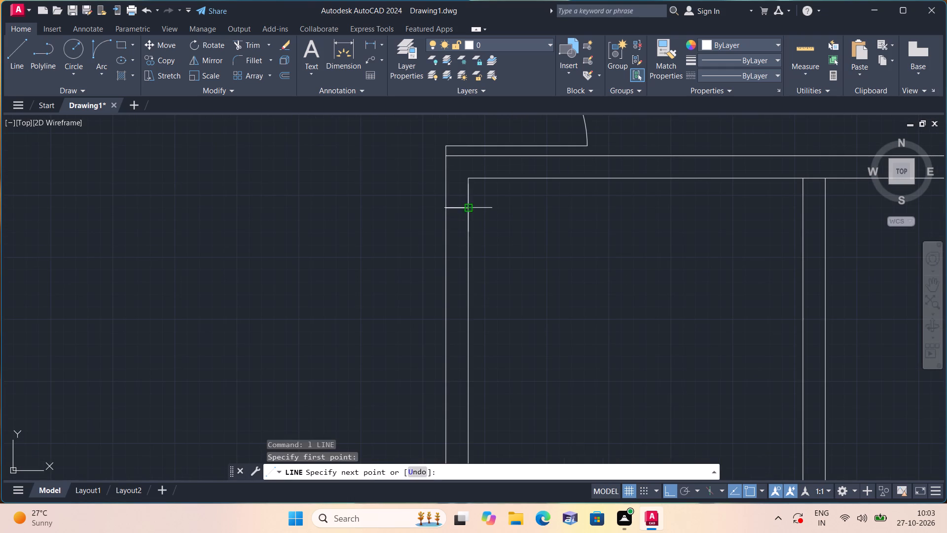
pyautogui.scroll(-1, 469, 281)
pyautogui.moveTo(469, 281); pyautogui.dragTo(455, 201, button='middle')
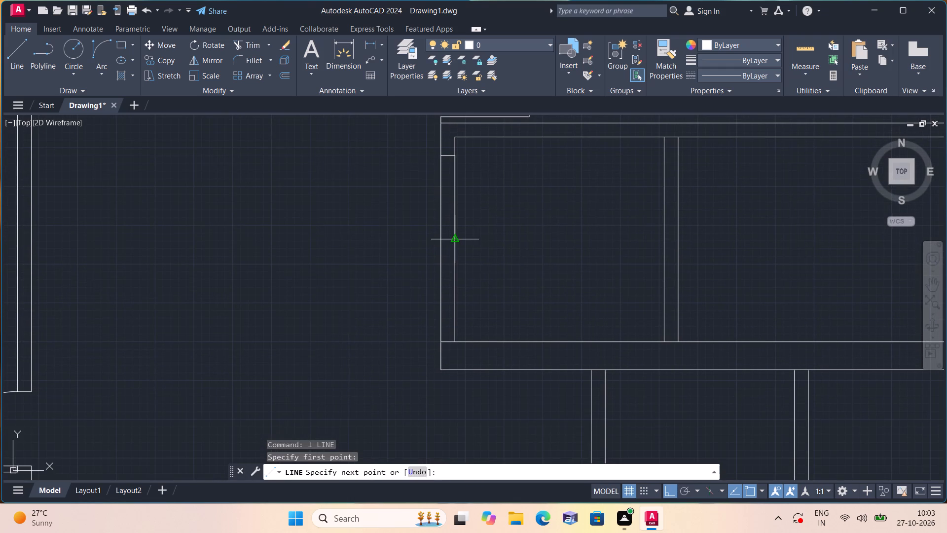
pyautogui.write("2'")
pyautogui.press('space')
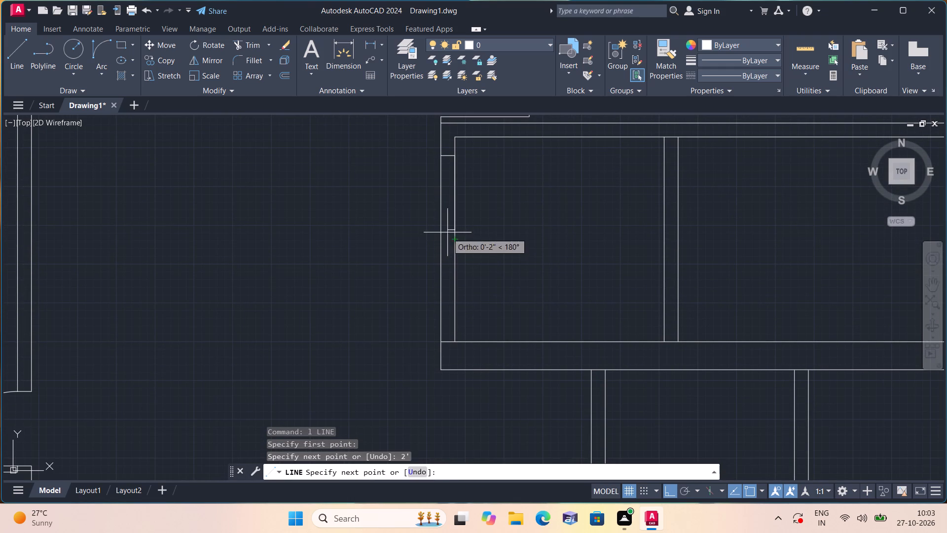
pyautogui.click(439, 231)
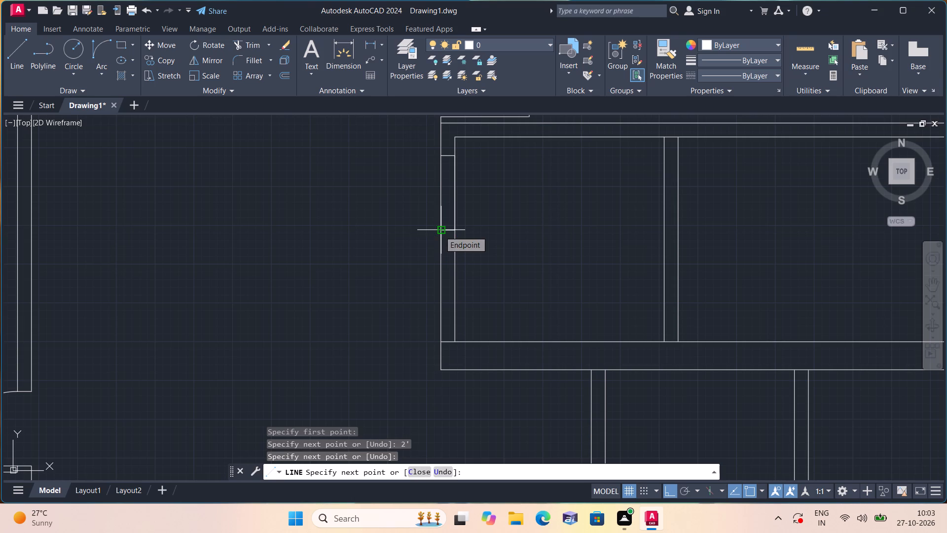
pyautogui.press('space')
# Draw a 2' horizontal door leaf line into the small room from the upper jamb's inner corner.
pyautogui.press('space')
pyautogui.click(458, 157)
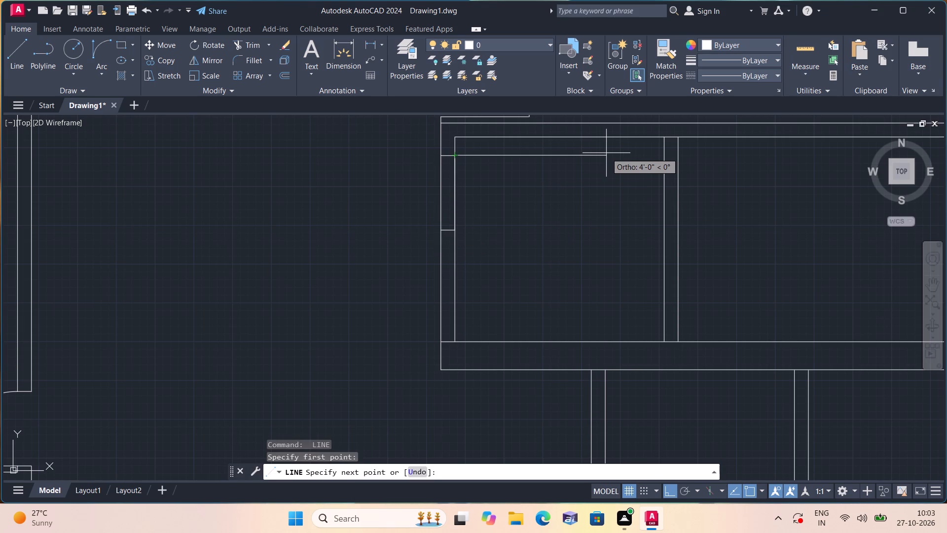
pyautogui.write("2'")
pyautogui.press('space')
pyautogui.press('space')
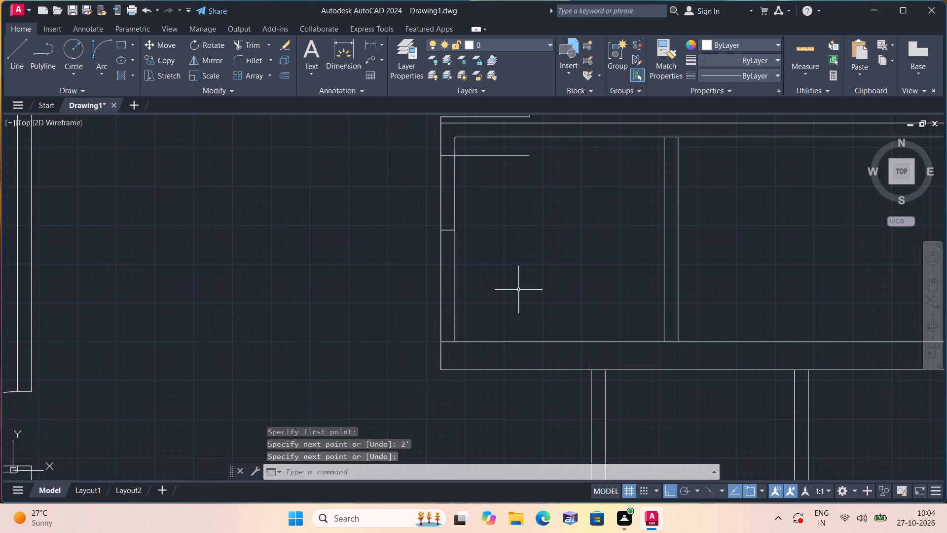
# Trim both left wall lines between the upper and lower jambs to open the small room's doorway.
pyautogui.write('trim')
pyautogui.press('space')
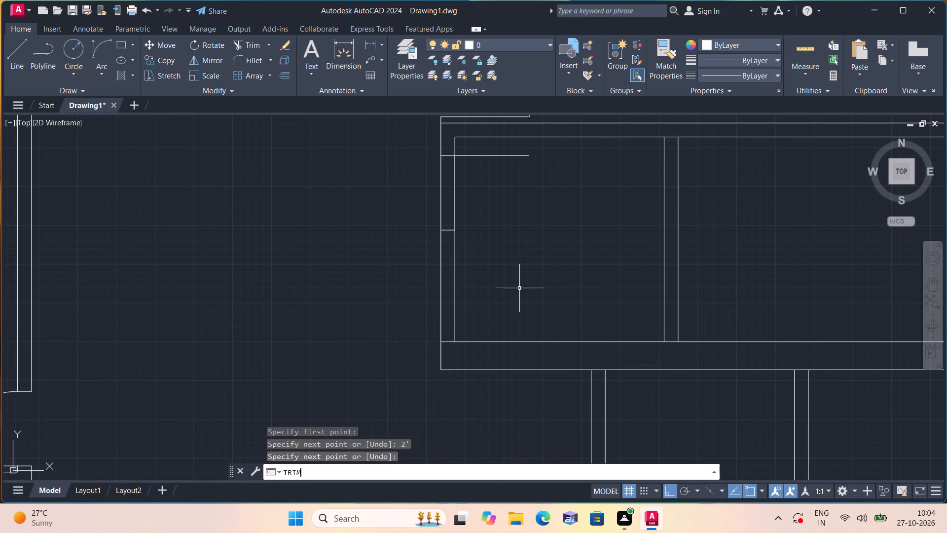
pyautogui.moveTo(557, 186); pyautogui.dragTo(381, 209)
pyautogui.press('space')
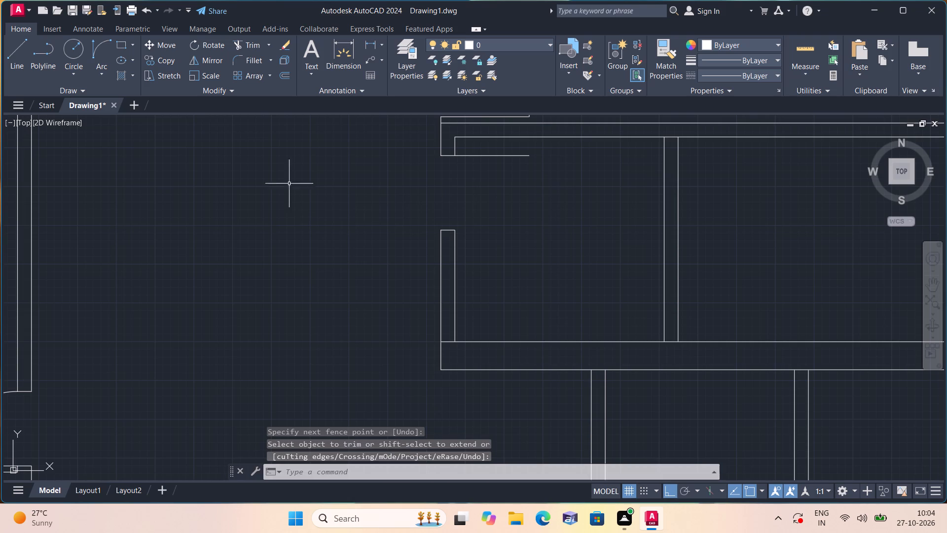
# Draw the door swing as a Start, End, Direction arc from the leaf's free end to the lower jamb's inner corner, tangent vertically downward.
pyautogui.click(94, 70)
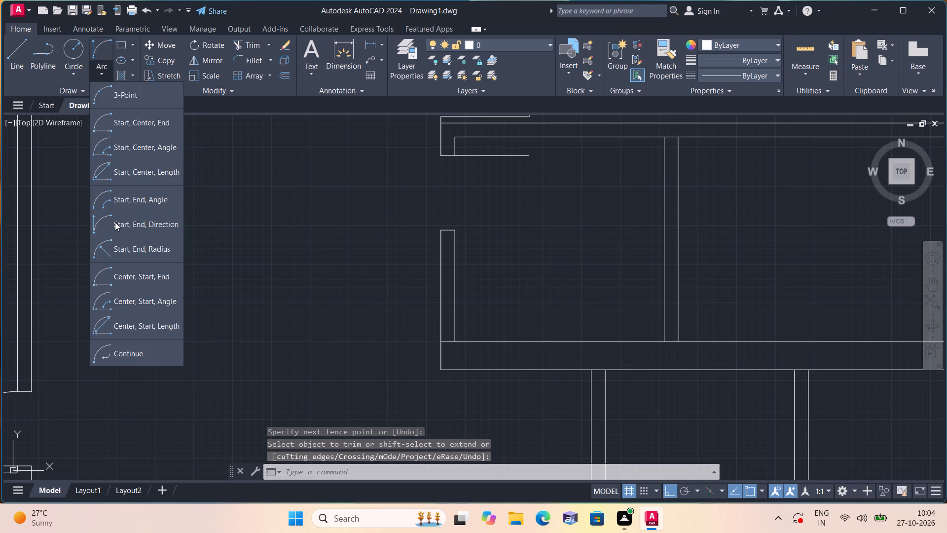
pyautogui.click(115, 222)
pyautogui.click(526, 157)
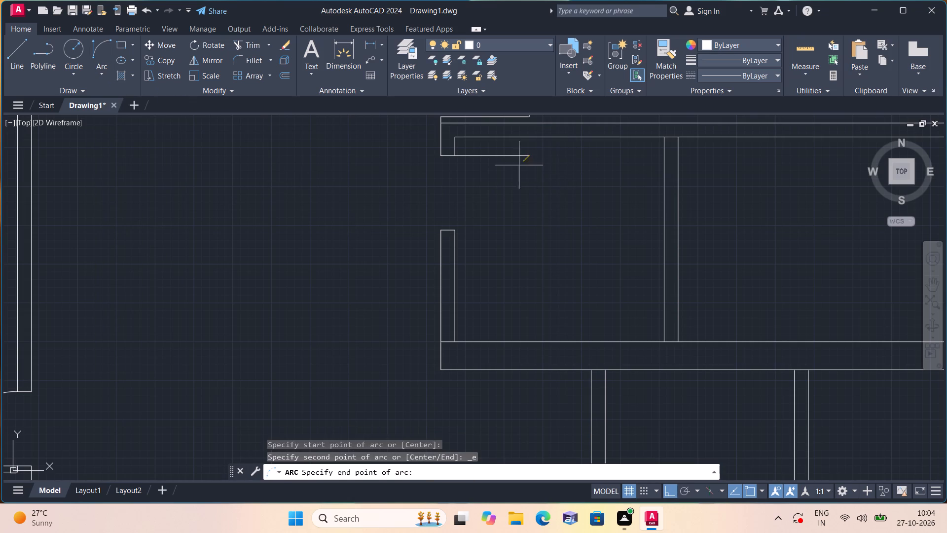
pyautogui.click(456, 231)
pyautogui.click(556, 238)
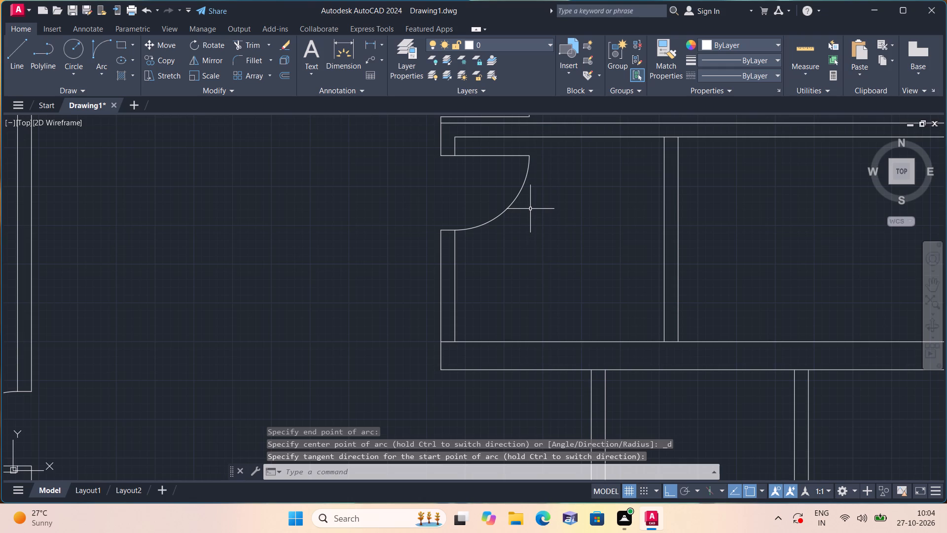
pyautogui.scroll(-1, 530, 209)
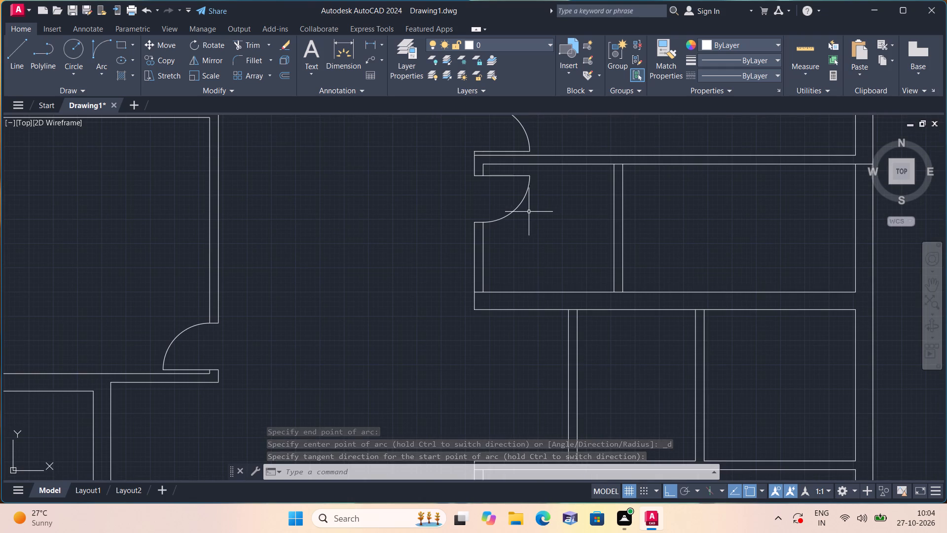
pyautogui.scroll(-1, 512, 206)
pyautogui.moveTo(512, 206); pyautogui.dragTo(421, 273, button='middle')
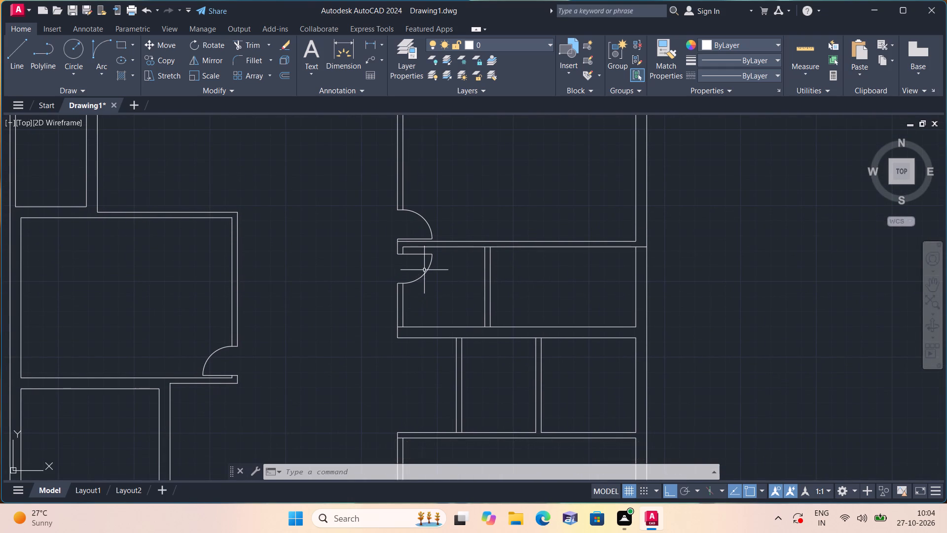
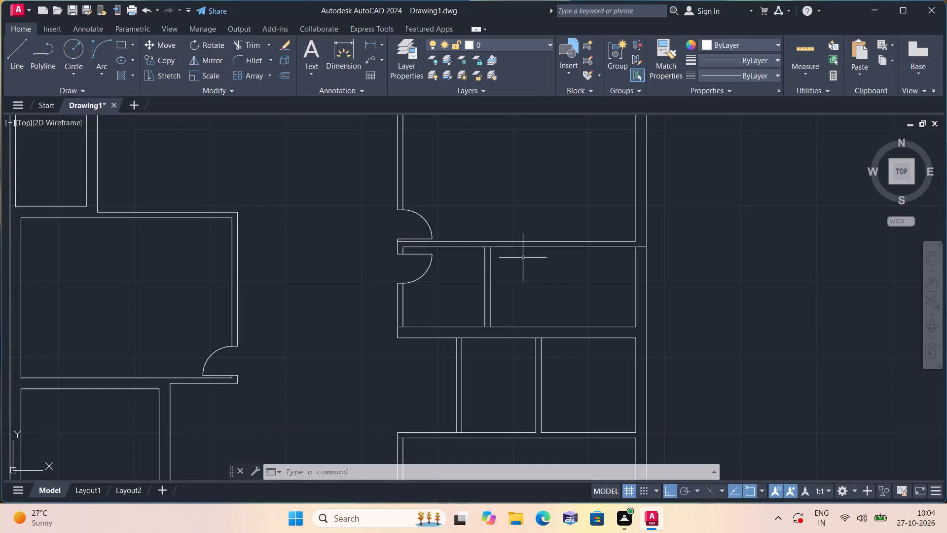
# Draw a vertical jamb line across the wall between the upper right large room and the right-hand small room below it.
pyautogui.press('l')
pyautogui.press('space')
pyautogui.scroll(2, 546, 241)
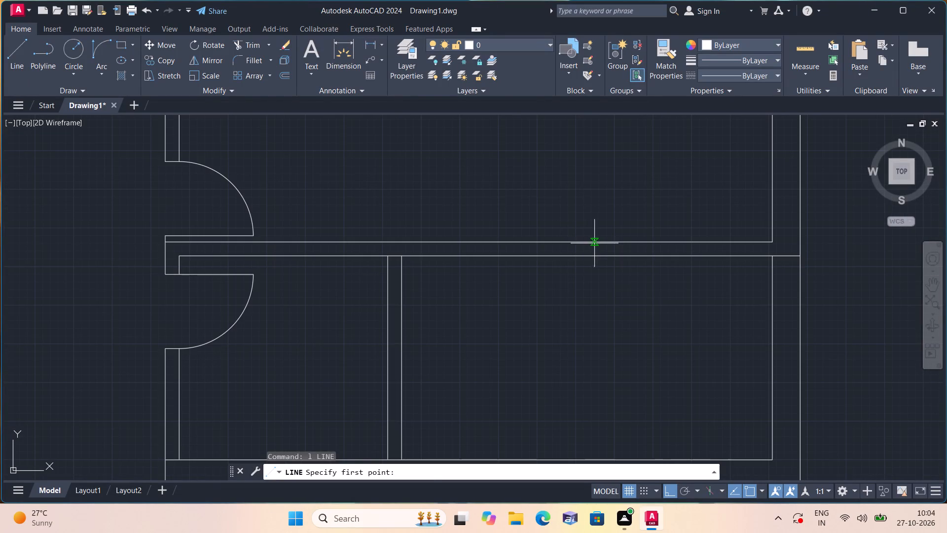
pyautogui.click(594, 243)
pyautogui.click(599, 258)
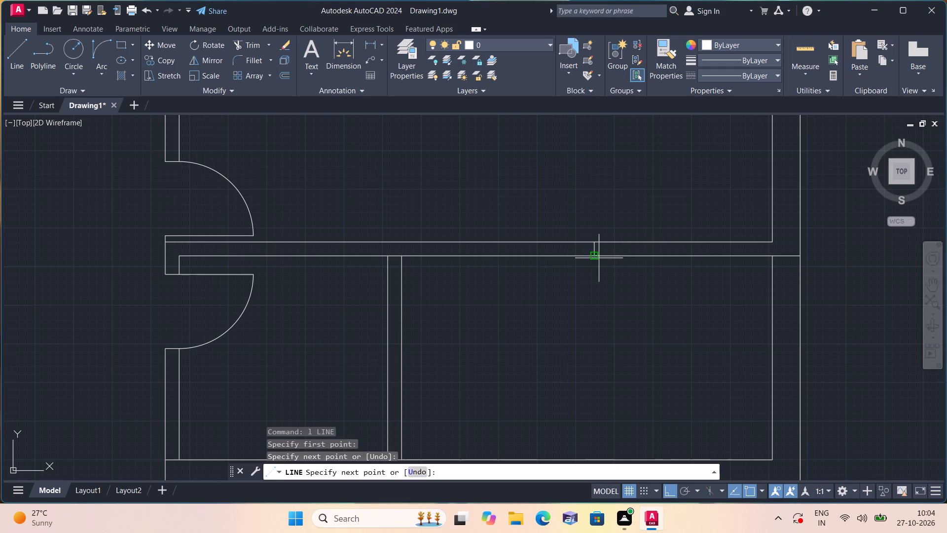
pyautogui.press('space')
pyautogui.click(594, 258)
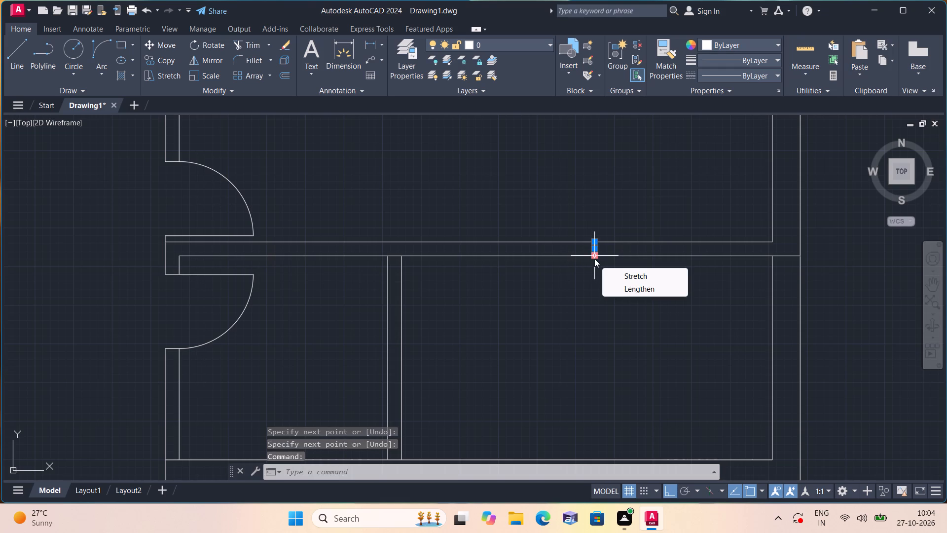
pyautogui.press('Escape')
pyautogui.press('Escape')
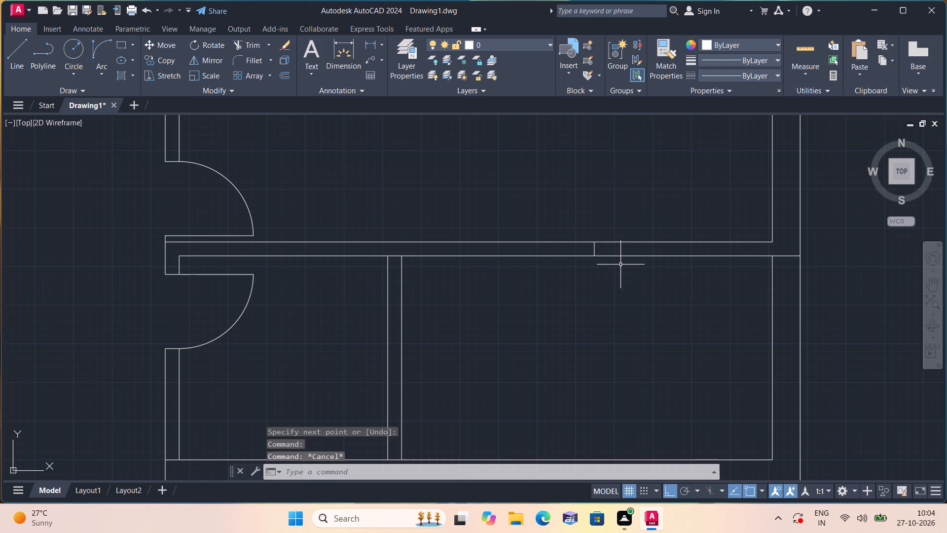
# Draw a 2' vertical door leaf line down into the small room from the jamb's lower end.
pyautogui.press('space')
pyautogui.moveTo(593, 258); pyautogui.dragTo(595, 263)
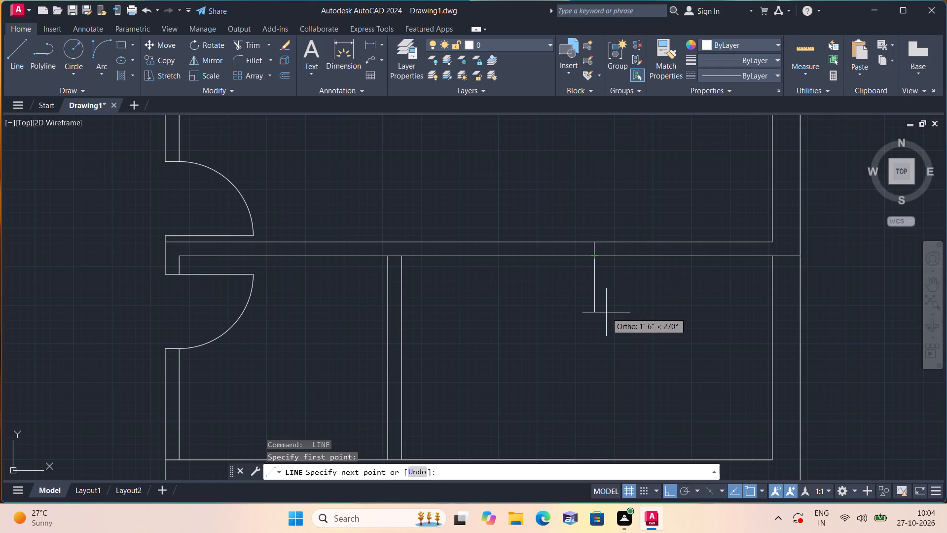
pyautogui.write("2'")
pyautogui.press('space')
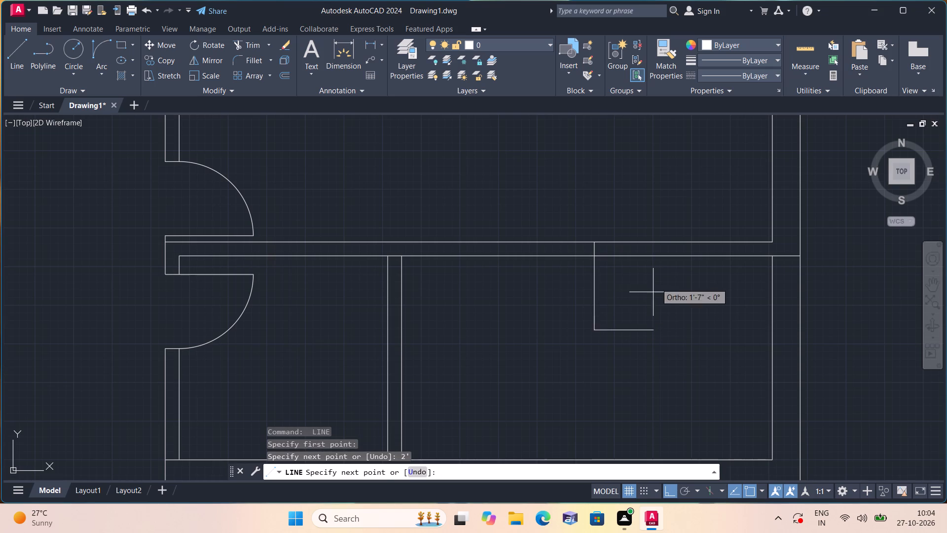
pyautogui.press('space')
# Draw the opposite jamb line across the wall, reached by a 2' horizontal line running left from the first jamb's lower end.
pyautogui.press('space')
pyautogui.click(595, 256)
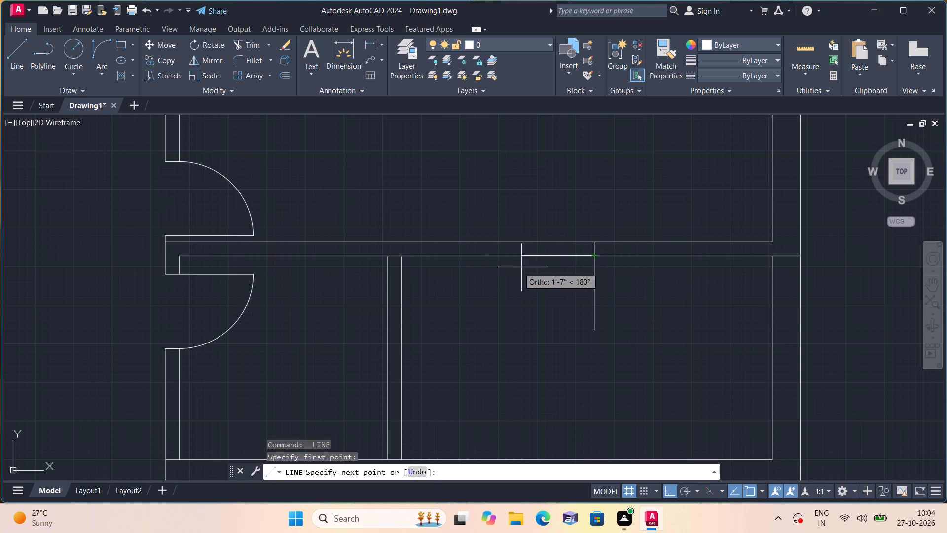
pyautogui.write("2'")
pyautogui.press('space')
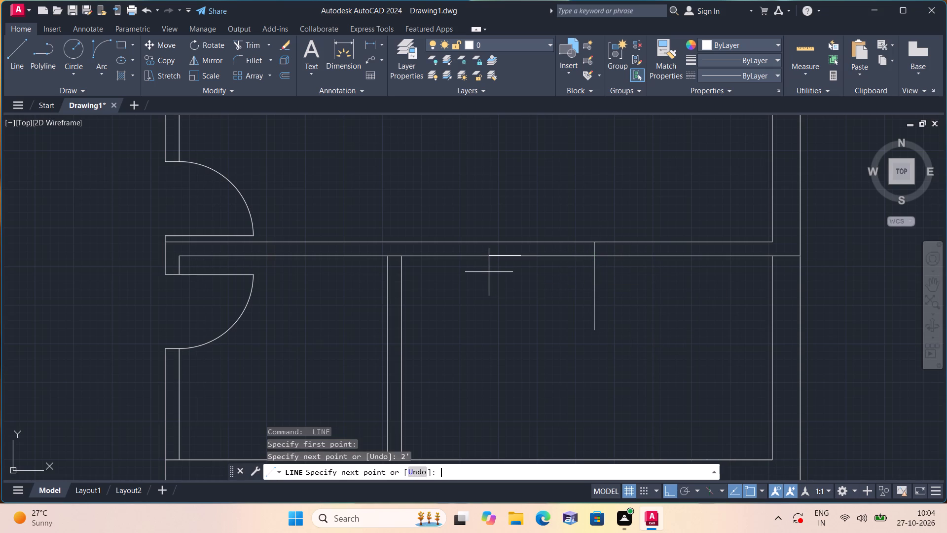
pyautogui.click(520, 243)
pyautogui.press('space')
# Trim both wall lines between the two jambs to open the doorway into the right-hand small room.
pyautogui.scroll(-1, 526, 220)
pyautogui.write('trim')
pyautogui.press('space')
pyautogui.moveTo(530, 215); pyautogui.dragTo(547, 265)
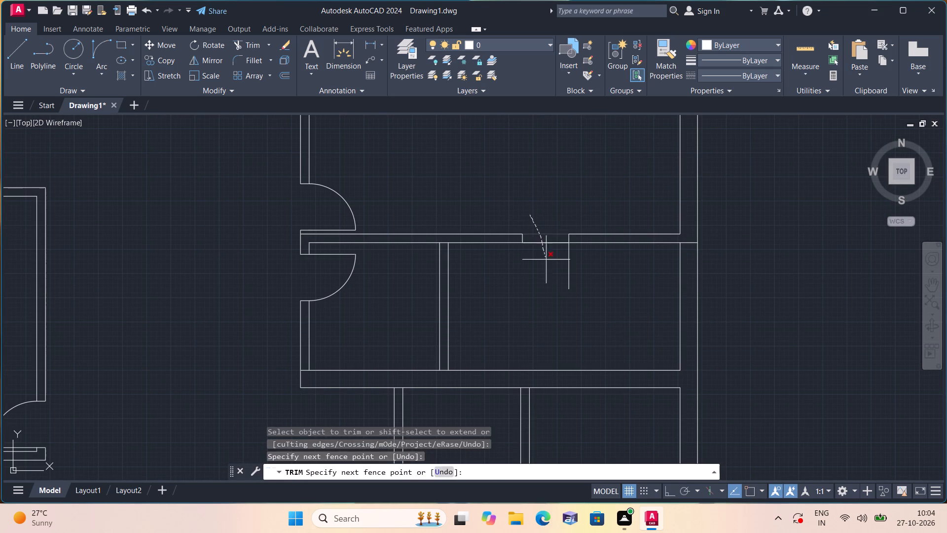
pyautogui.moveTo(547, 265); pyautogui.dragTo(546, 291)
pyautogui.press('space')
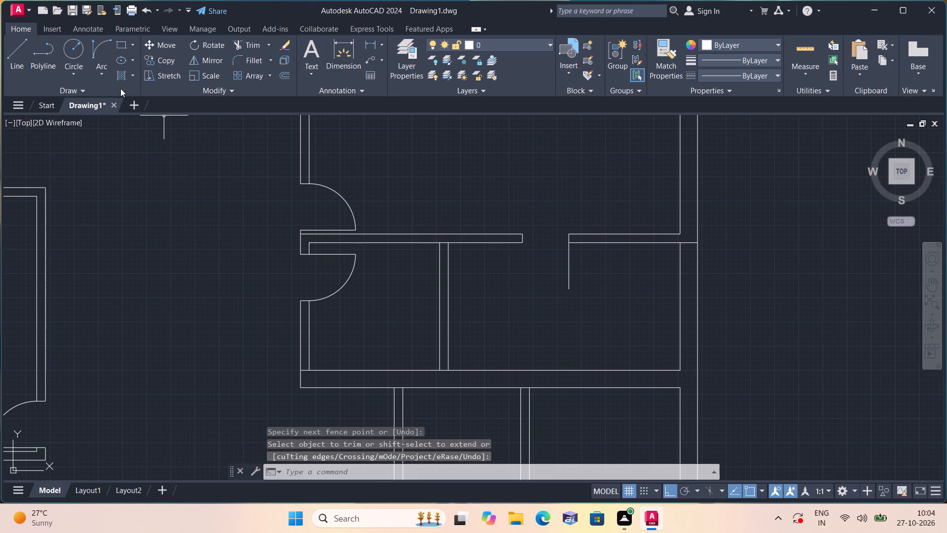
# Draw the door swing as a Start, End, Direction arc from the leaf's free end to the left jamb's lower corner, tangent horizontally left.
pyautogui.click(98, 75)
pyautogui.click(128, 230)
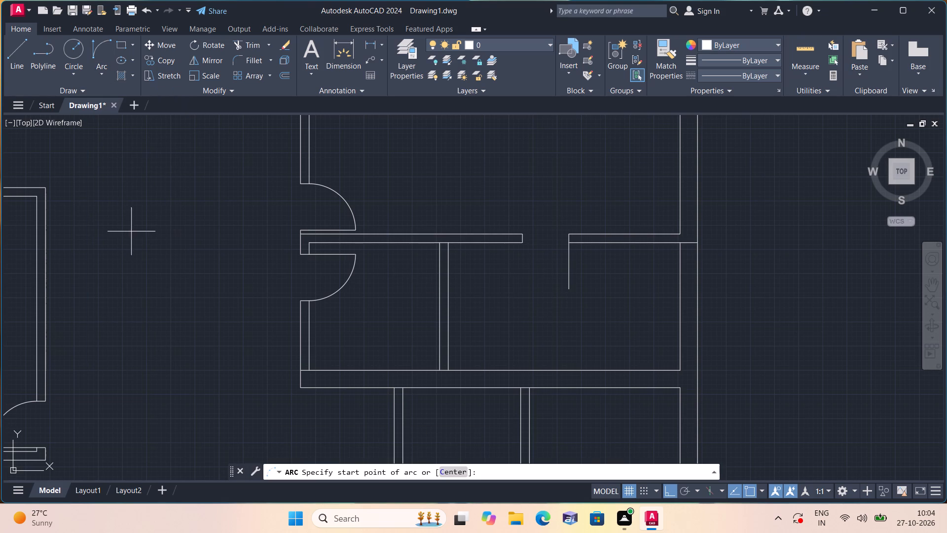
pyautogui.click(572, 291)
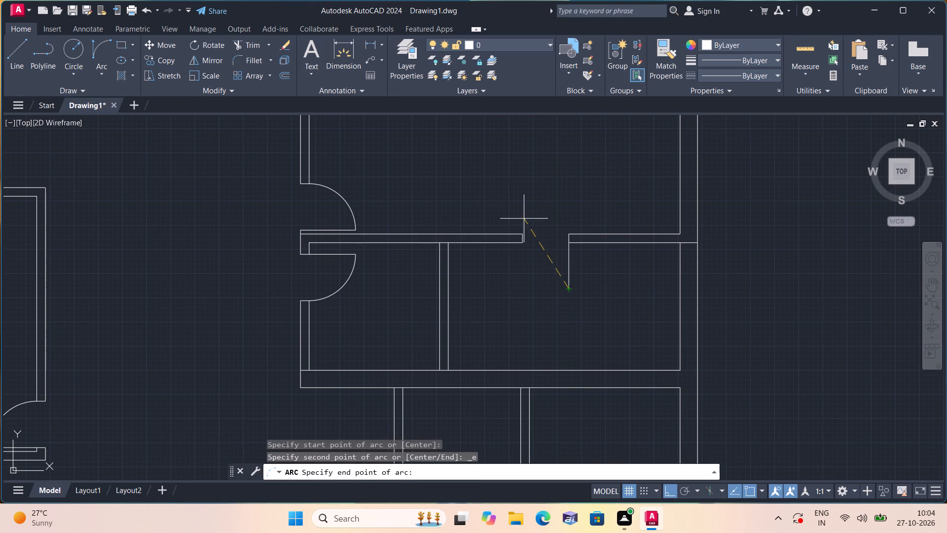
pyautogui.moveTo(525, 244); pyautogui.dragTo(503, 267)
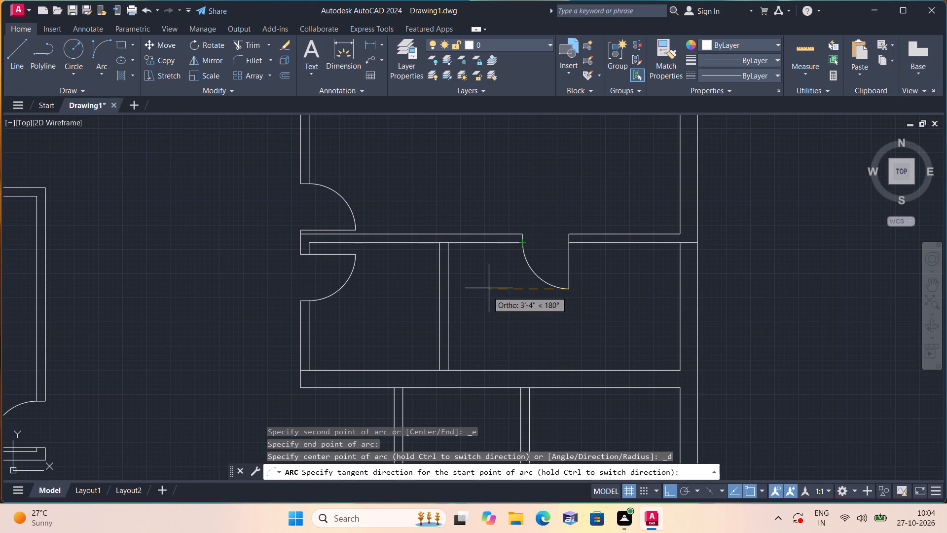
pyautogui.click(486, 301)
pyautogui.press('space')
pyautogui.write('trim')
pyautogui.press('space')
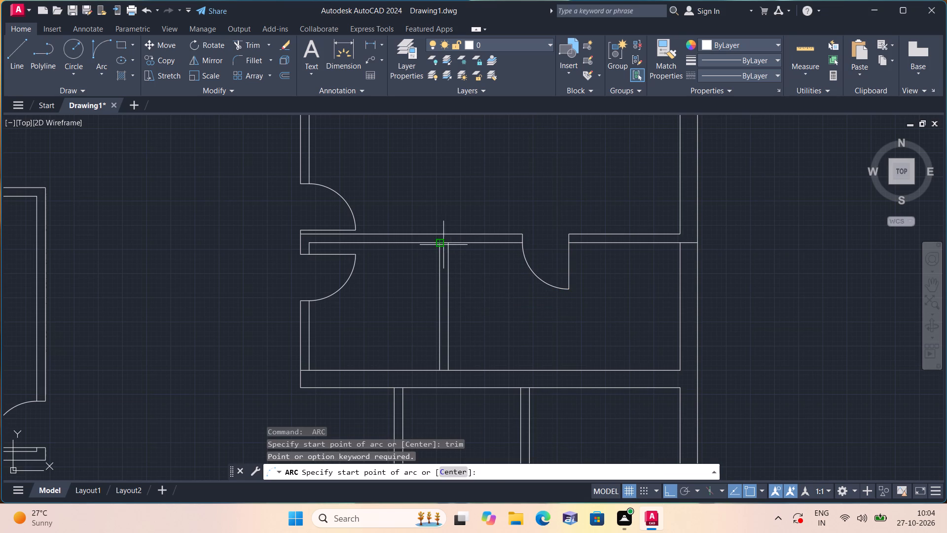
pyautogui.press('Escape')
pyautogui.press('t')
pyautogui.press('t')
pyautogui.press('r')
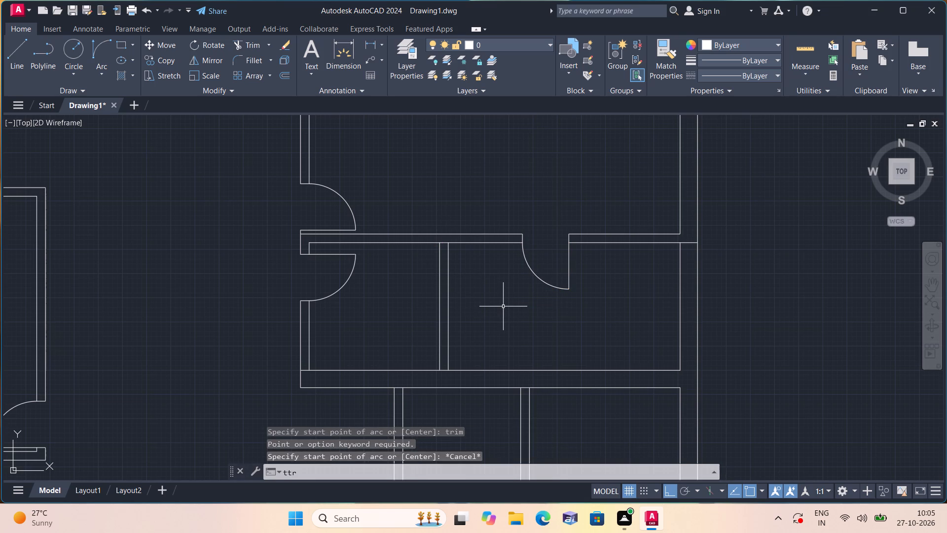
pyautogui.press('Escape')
# Trim the lines crossing the two small rooms' wall junctions: the partition's top and bottom, the lower-left corner and the upper-right corner.
pyautogui.write('trim')
pyautogui.press('space')
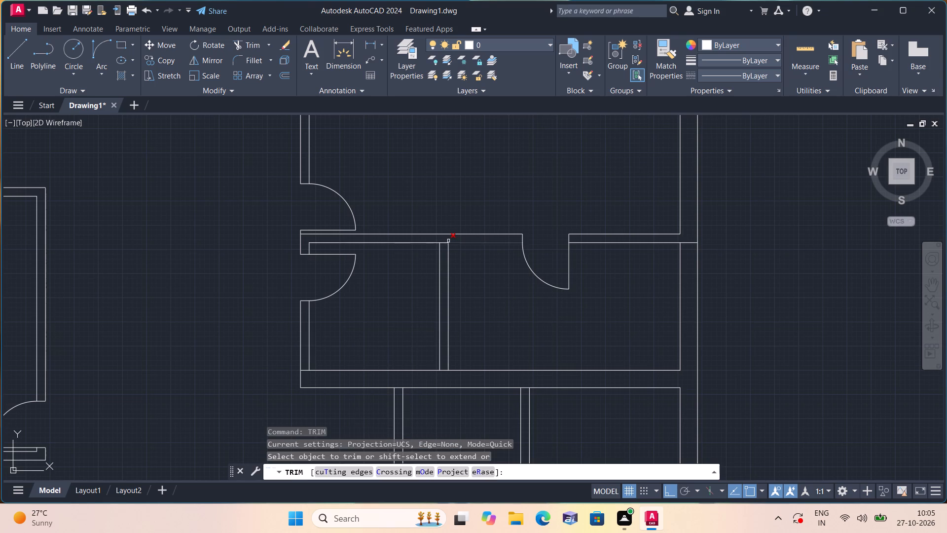
pyautogui.click(444, 241)
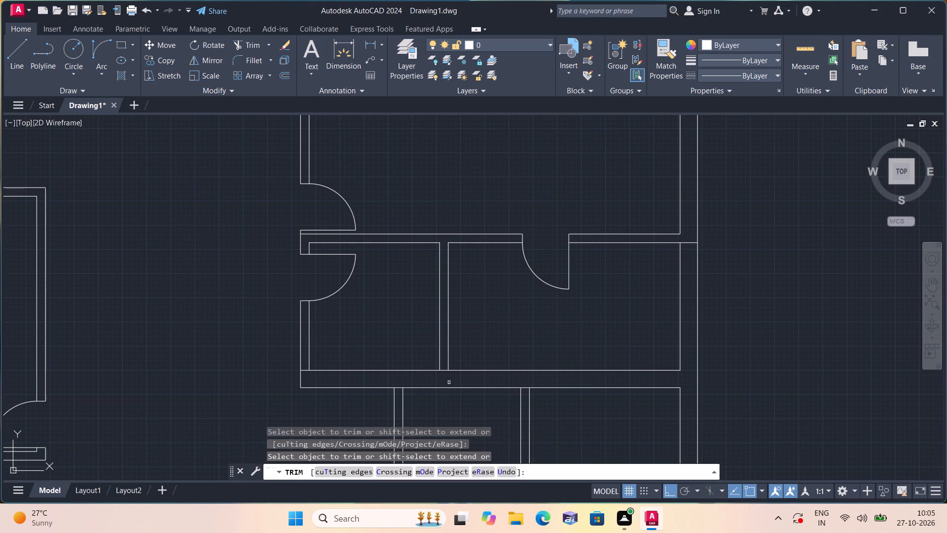
pyautogui.click(443, 371)
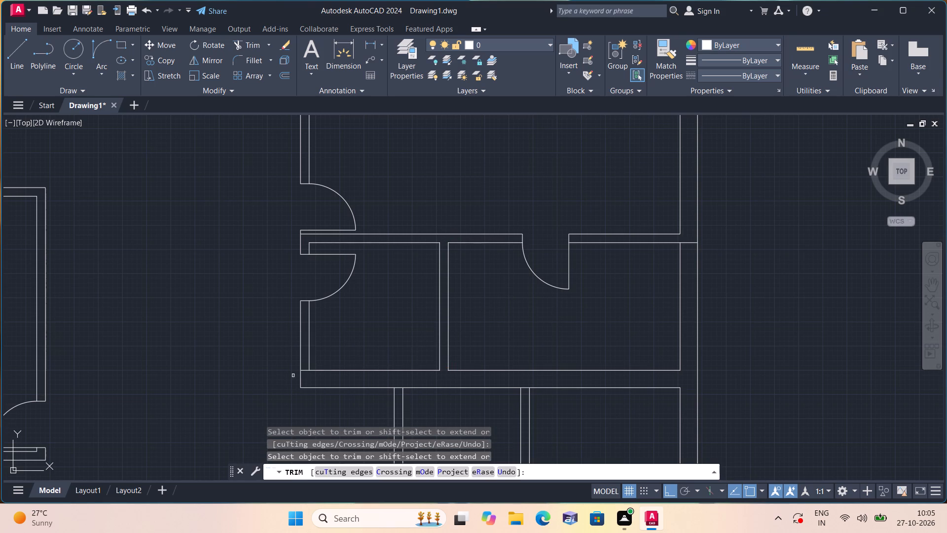
pyautogui.click(305, 371)
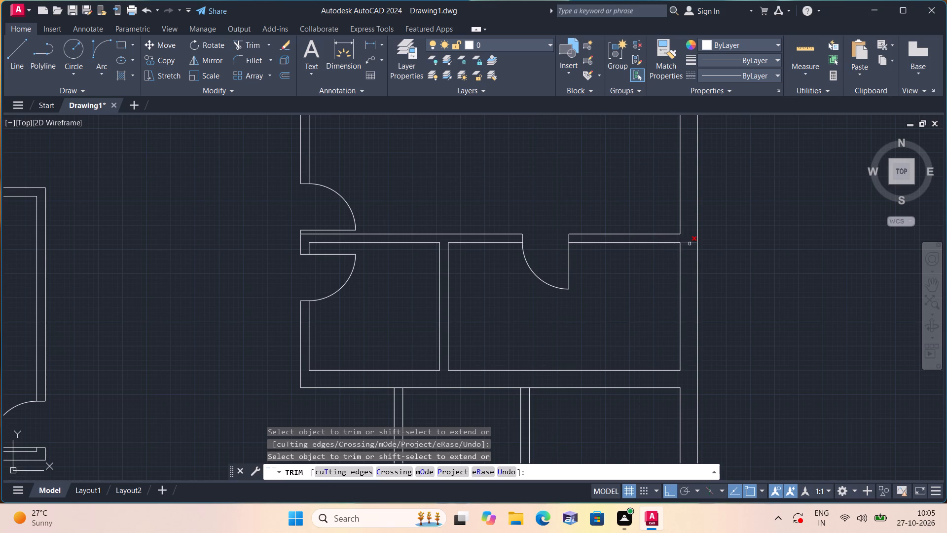
pyautogui.click(690, 244)
pyautogui.press('space')
# Trim the short line closing the top of the upper right room's left wall beside the projecting stub.
pyautogui.scroll(-2, 708, 273)
pyautogui.moveTo(708, 271); pyautogui.dragTo(645, 287, button='middle')
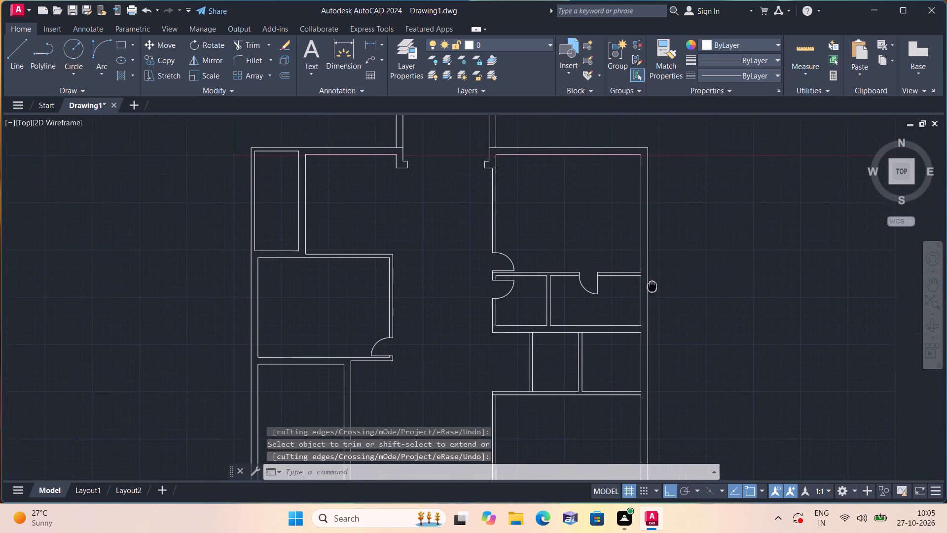
pyautogui.moveTo(645, 287); pyautogui.dragTo(577, 314, button='middle')
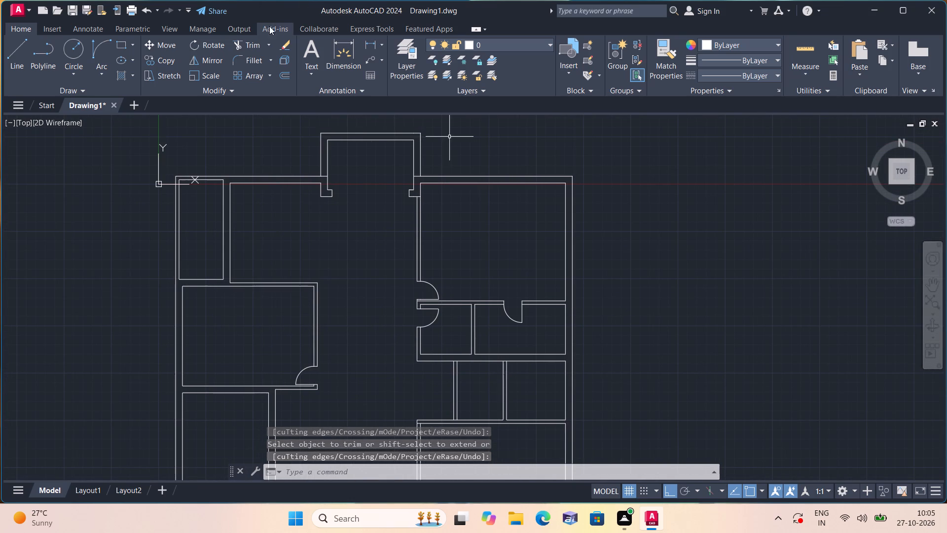
pyautogui.press('space')
pyautogui.scroll(2, 434, 223)
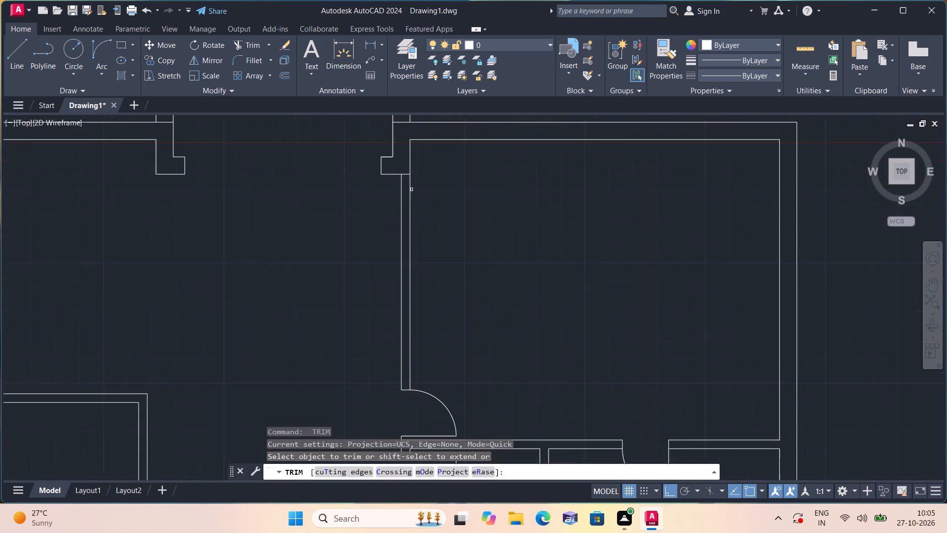
pyautogui.scroll(1, 410, 188)
pyautogui.click(405, 172)
pyautogui.press('space')
# Draw a jamb line down across the wall below the lower right small room, offset 2" right from the partition's bottom corner.
pyautogui.scroll(-4, 418, 173)
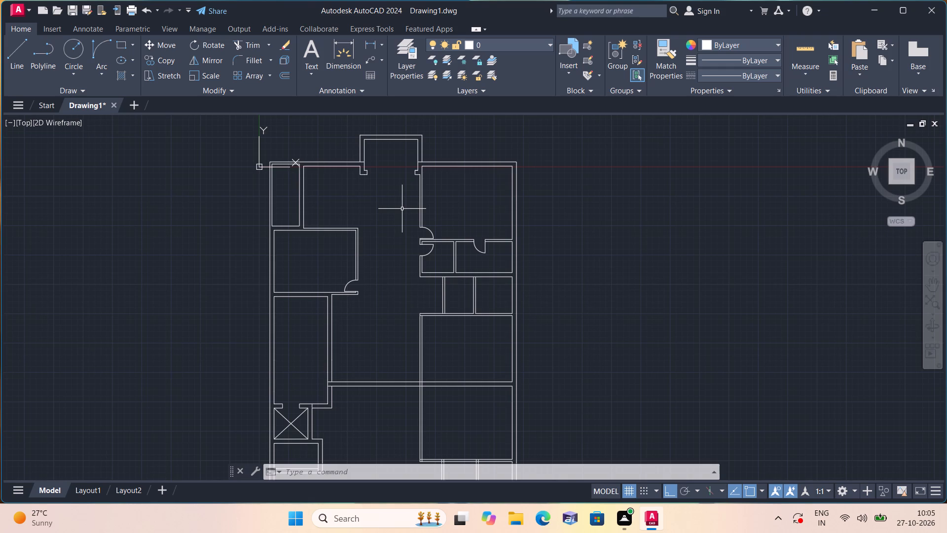
pyautogui.moveTo(380, 191); pyautogui.dragTo(371, 199, button='middle')
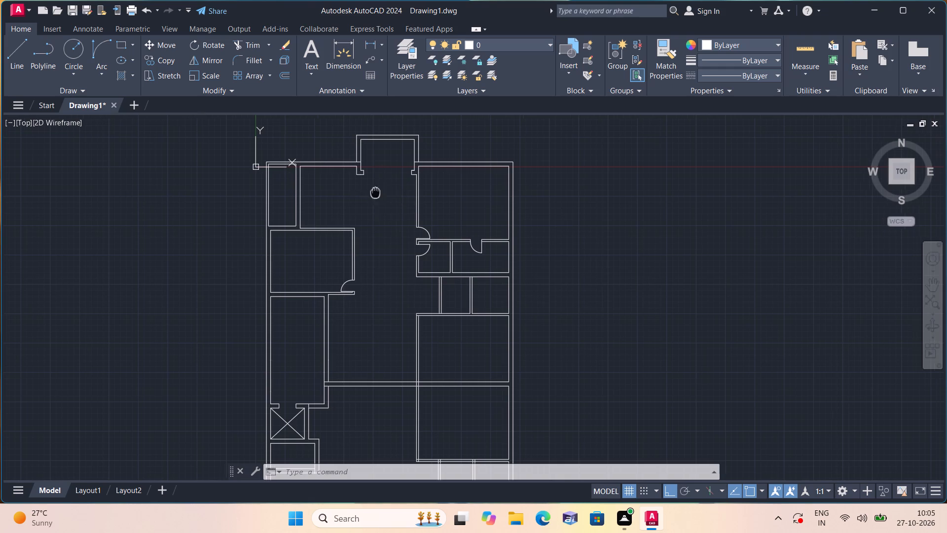
pyautogui.moveTo(371, 199); pyautogui.dragTo(375, 353, button='middle')
pyautogui.moveTo(457, 355); pyautogui.dragTo(396, 202, button='middle')
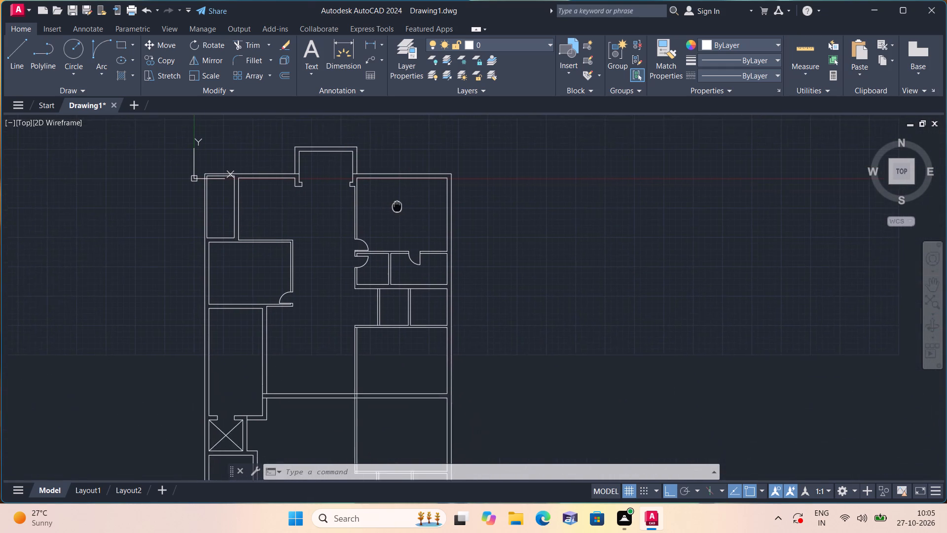
pyautogui.moveTo(396, 202); pyautogui.dragTo(395, 198, button='middle')
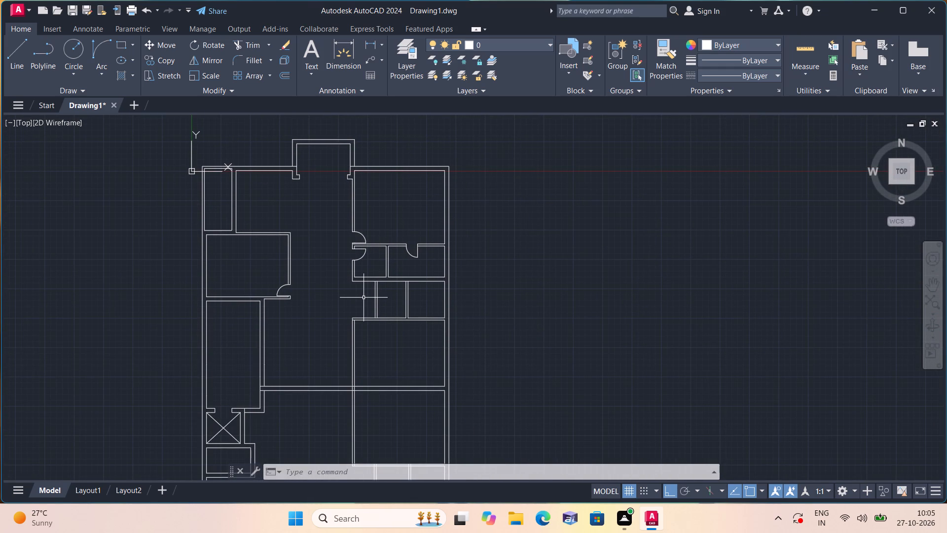
pyautogui.moveTo(370, 296); pyautogui.dragTo(413, 291, button='middle')
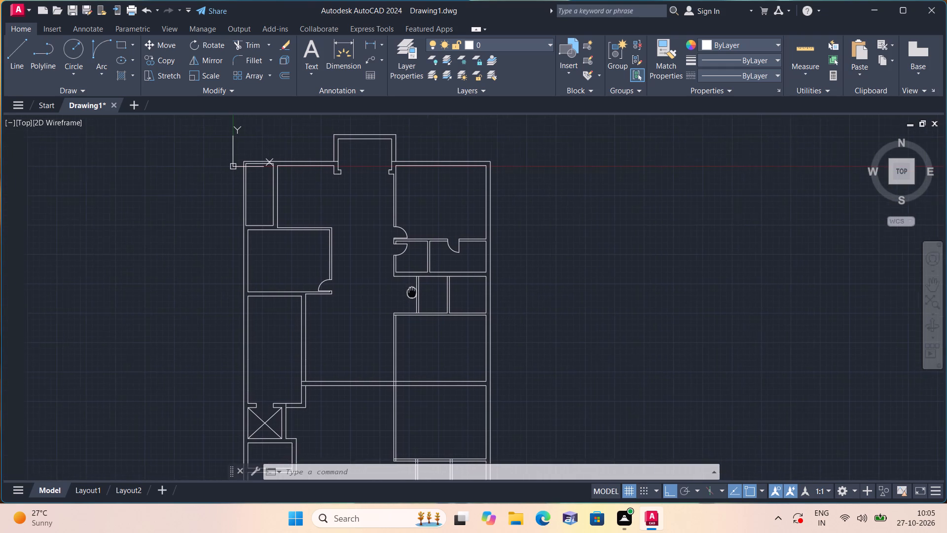
pyautogui.moveTo(413, 291); pyautogui.dragTo(418, 292, button='middle')
pyautogui.press('l')
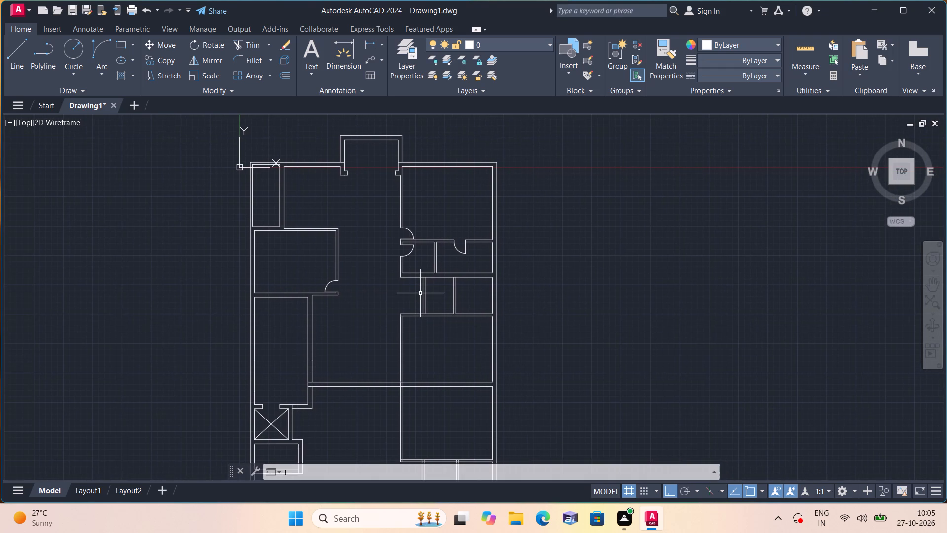
pyautogui.press('space')
pyautogui.scroll(3, 453, 320)
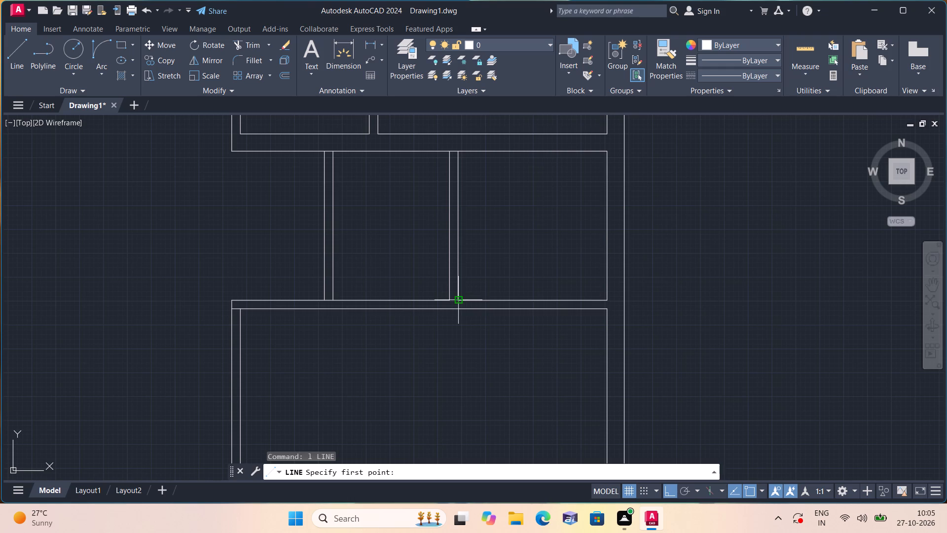
pyautogui.click(458, 300)
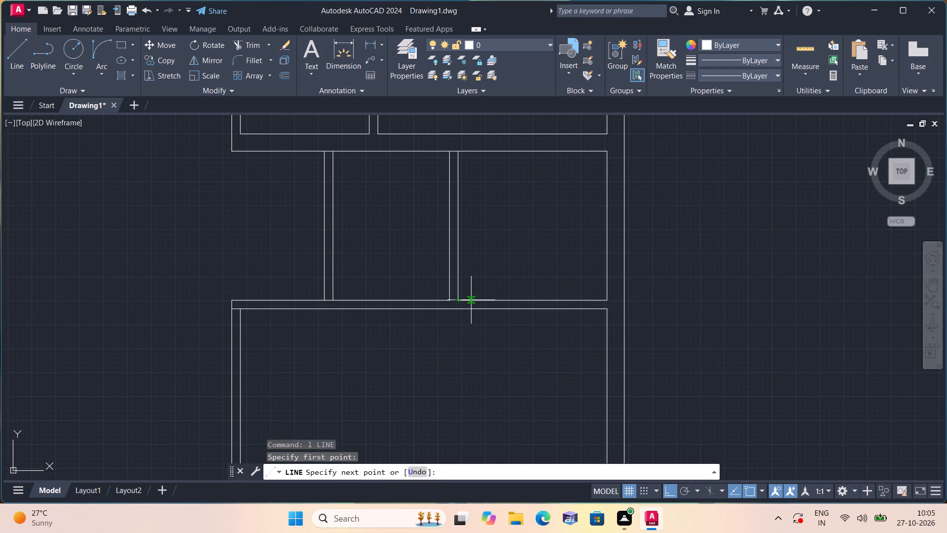
pyautogui.write('2"')
pyautogui.press('space')
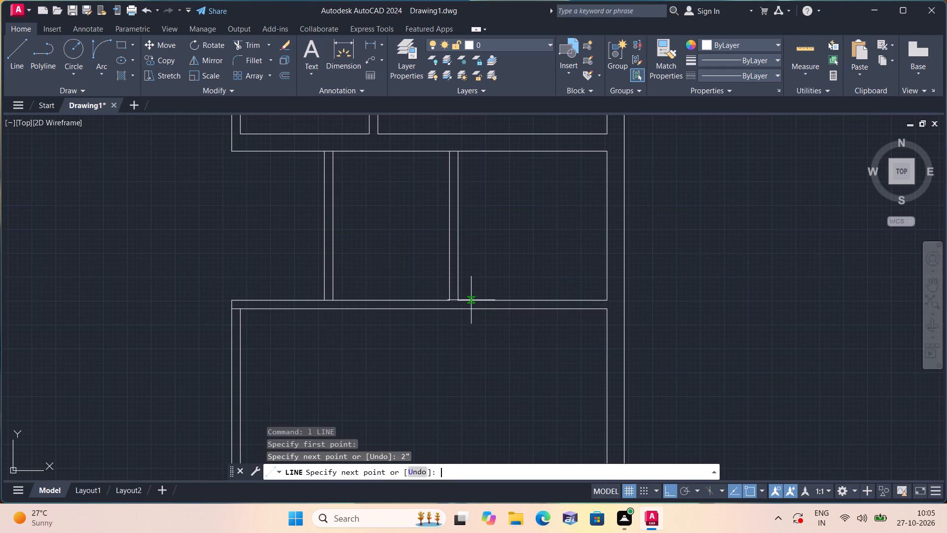
pyautogui.scroll(2, 471, 300)
pyautogui.click(447, 325)
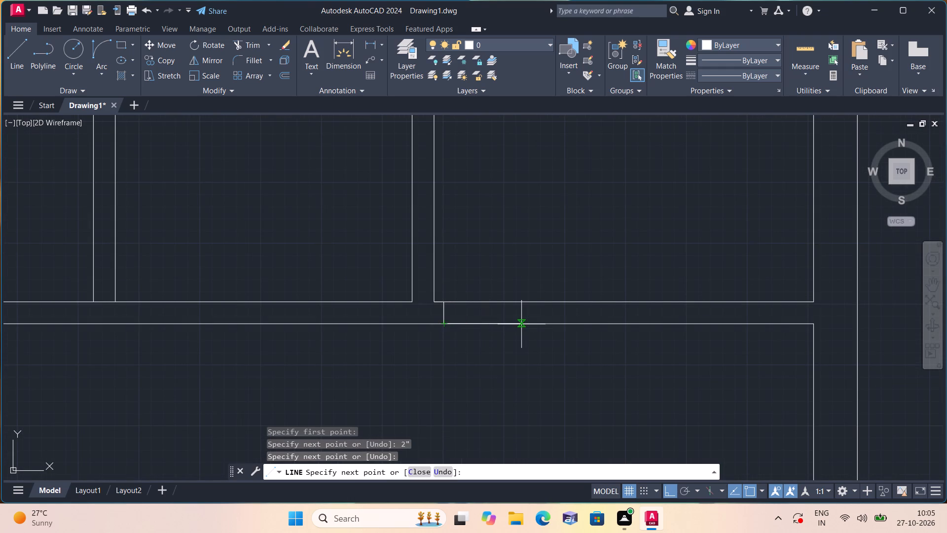
# Continue the line 2' right along the lower wall line and up to the upper wall line as the second jamb.
pyautogui.write("2'")
pyautogui.press('space')
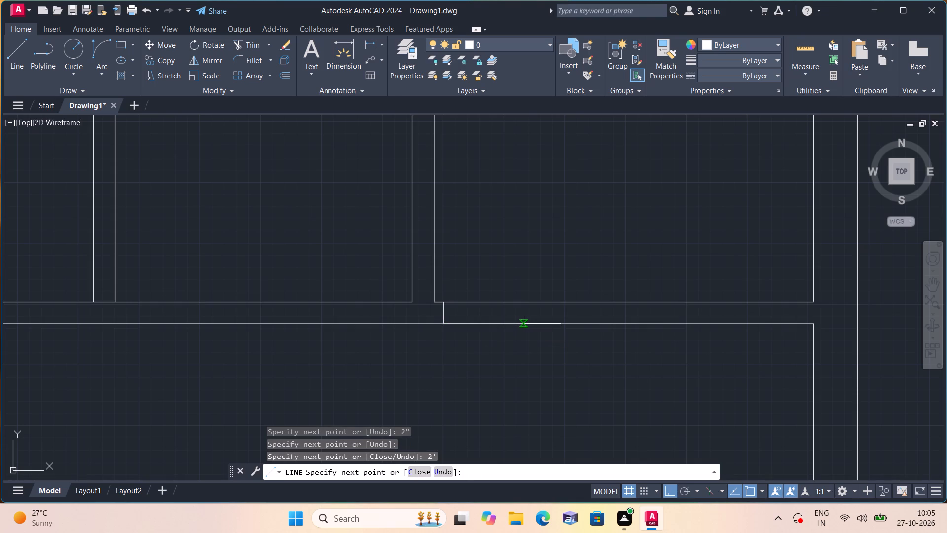
pyautogui.click(560, 300)
pyautogui.press('space')
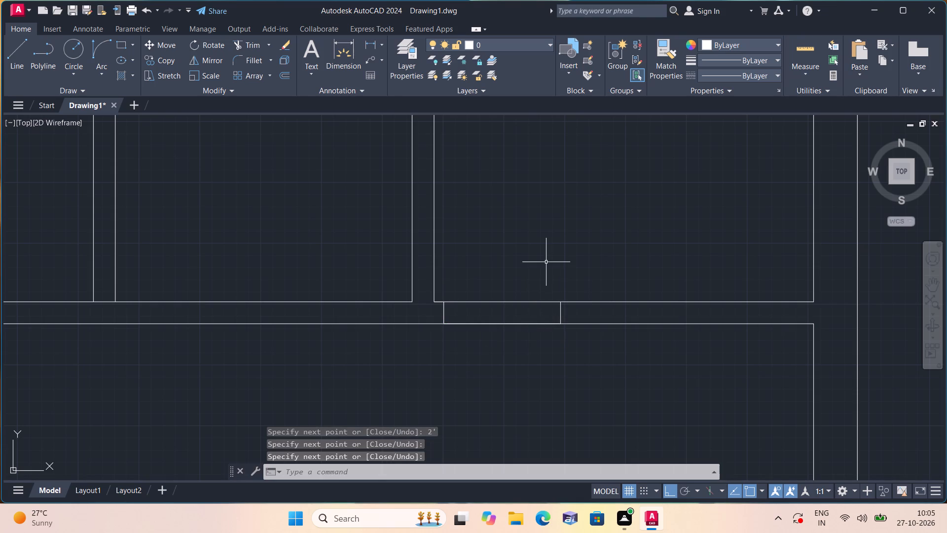
# Trim both wall lines between the two jambs to open the doorway below the right small room.
pyautogui.press('t')
pyautogui.press('r')
pyautogui.write('im')
pyautogui.press('space')
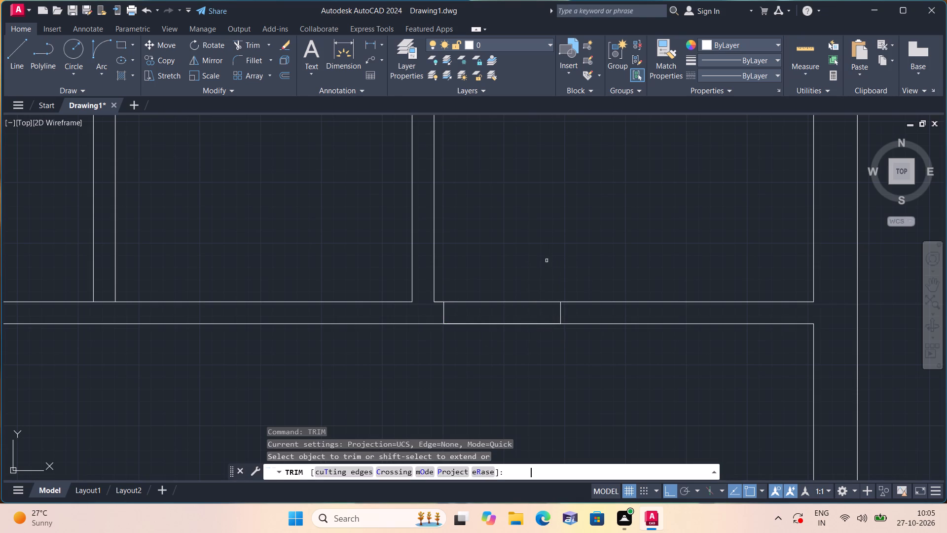
pyautogui.moveTo(515, 272); pyautogui.dragTo(499, 361)
pyautogui.scroll(1, 451, 315)
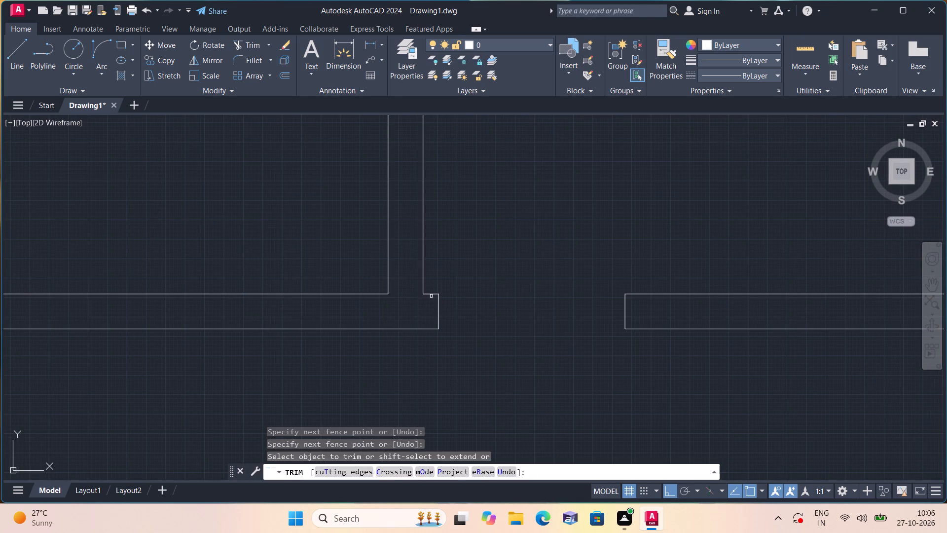
pyautogui.click(429, 294)
pyautogui.press('space')
# Draw a 2' door leaf line straight up from the left jamb's upper corner.
pyautogui.scroll(-2, 463, 281)
pyautogui.press('l')
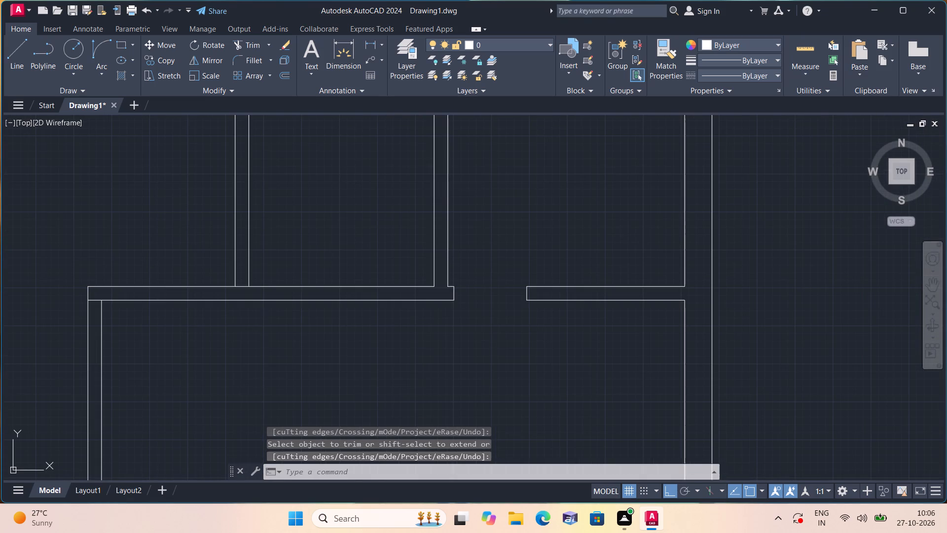
pyautogui.press('space')
pyautogui.click(457, 283)
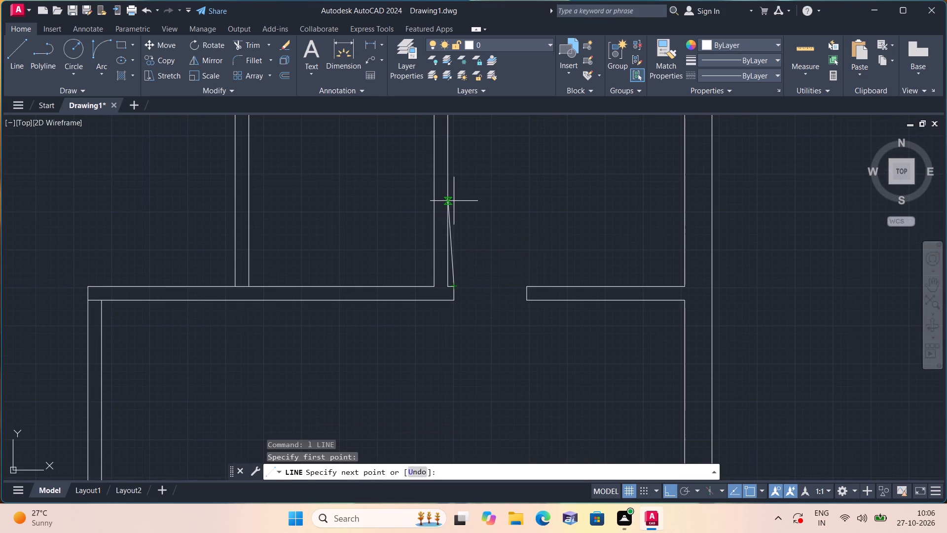
pyautogui.write("2'")
pyautogui.press('space')
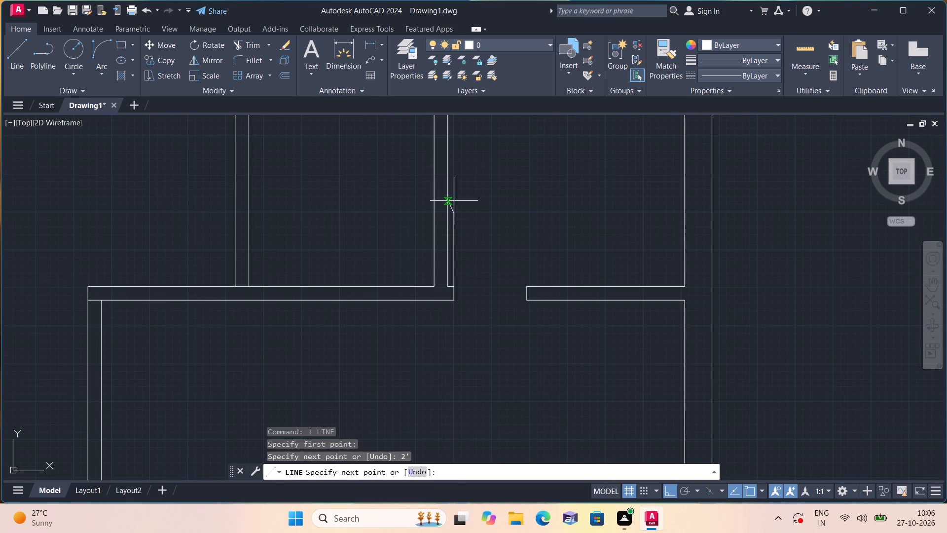
pyautogui.press('Escape')
# Draw the door swing as a Start, End, Direction arc from the leaf's top to the right jamb's upper corner, tangent horizontally right.
pyautogui.click(97, 73)
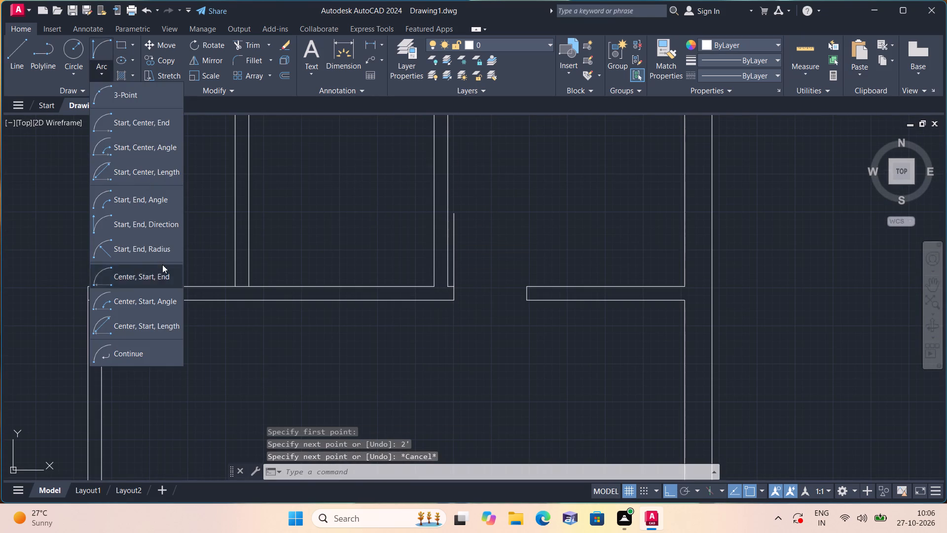
pyautogui.click(143, 222)
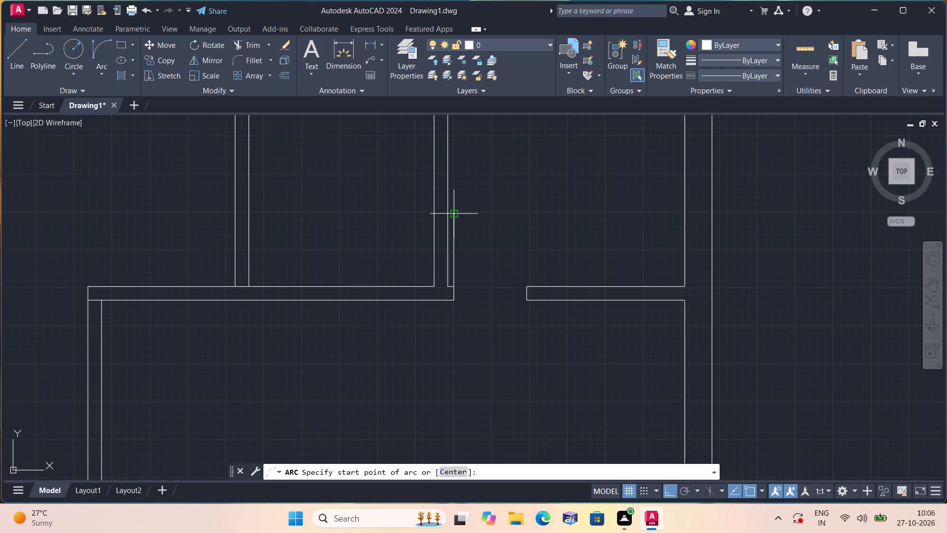
pyautogui.click(457, 215)
pyautogui.click(526, 282)
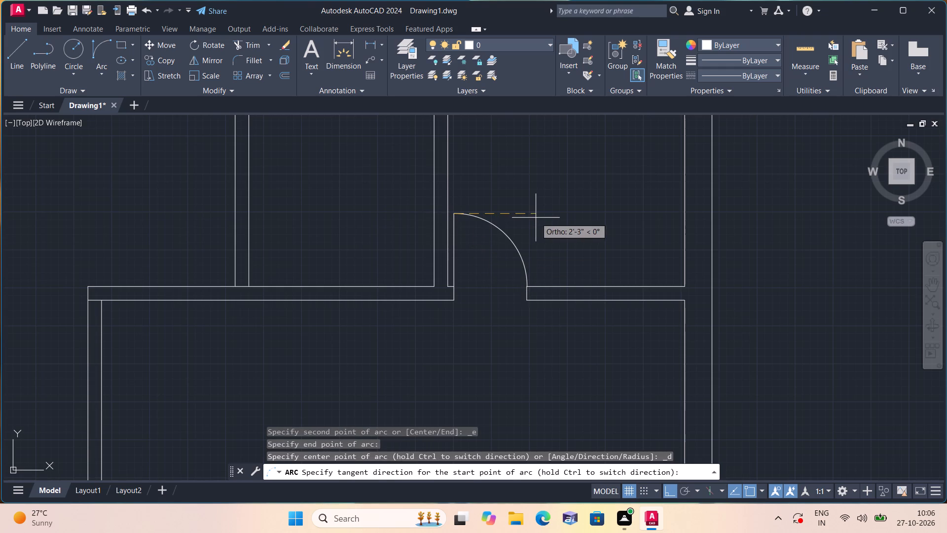
pyautogui.click(536, 218)
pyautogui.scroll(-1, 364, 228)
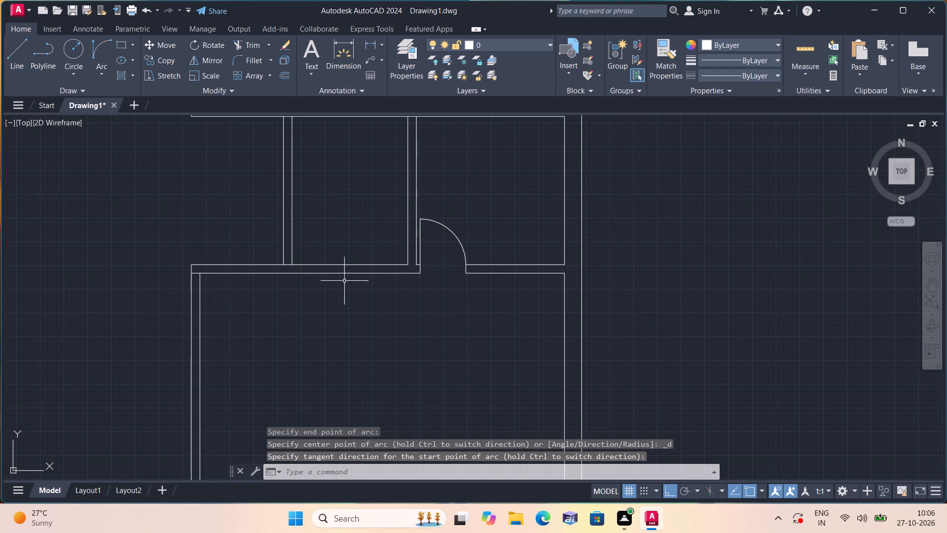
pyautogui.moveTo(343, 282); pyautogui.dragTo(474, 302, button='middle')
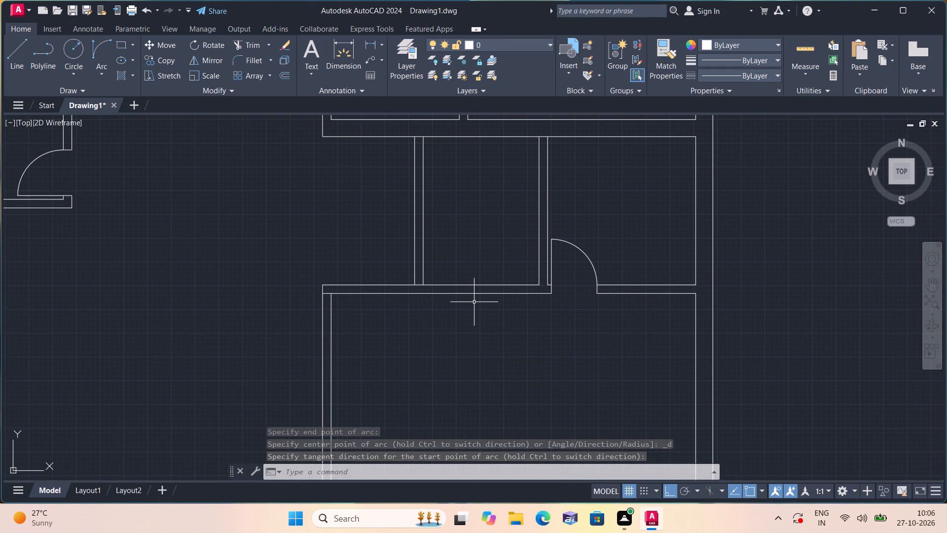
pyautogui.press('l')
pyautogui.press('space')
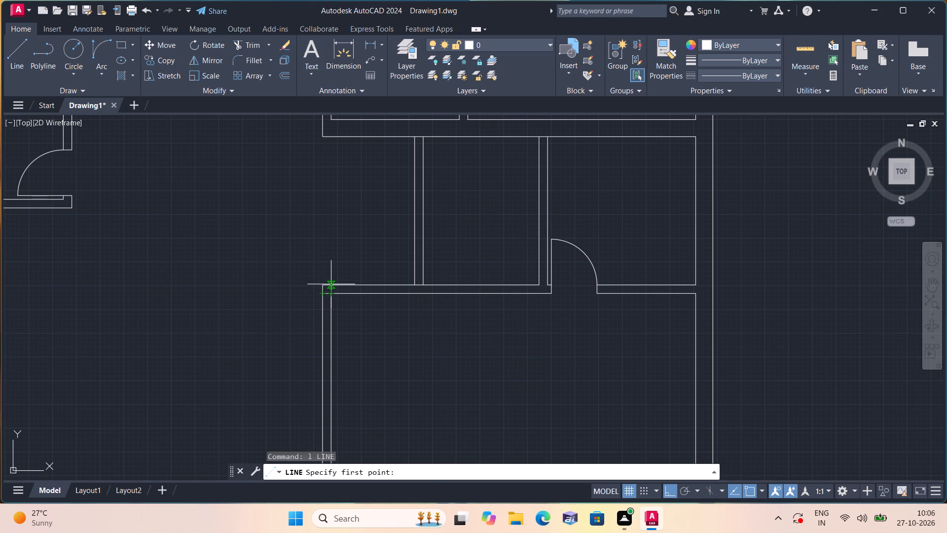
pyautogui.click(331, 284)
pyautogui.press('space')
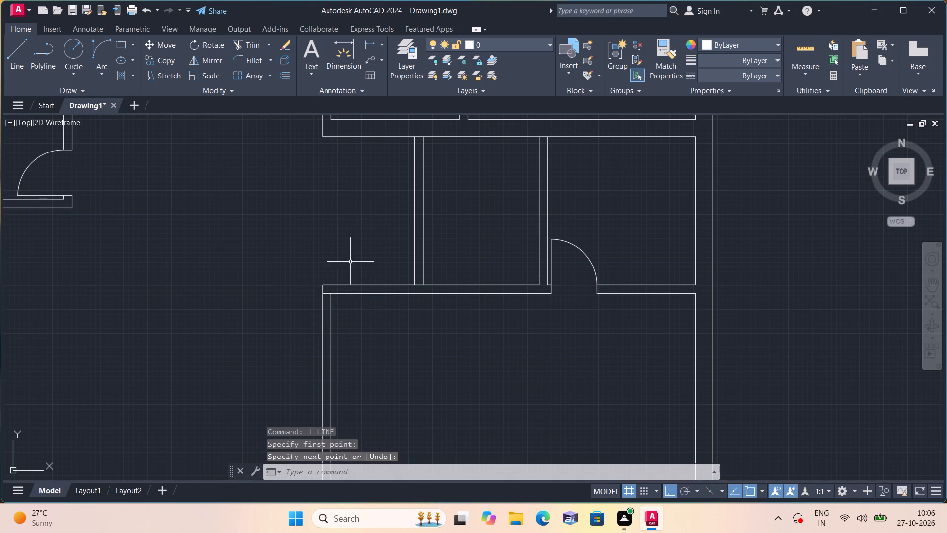
# Draw a short line across the wall at the large lower room's upper-left corner, continuing the left wall's inner face up.
pyautogui.press('space')
pyautogui.click(332, 293)
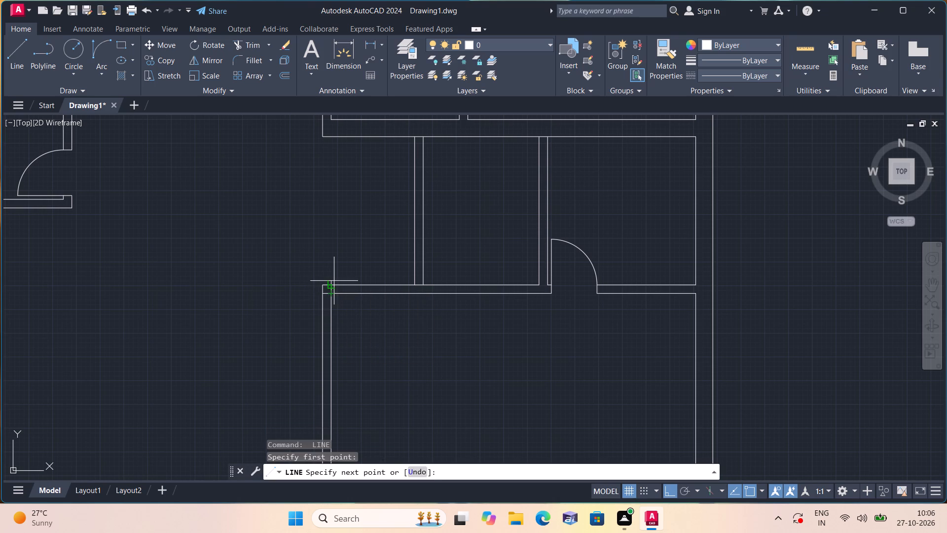
pyautogui.click(334, 280)
pyautogui.press('space')
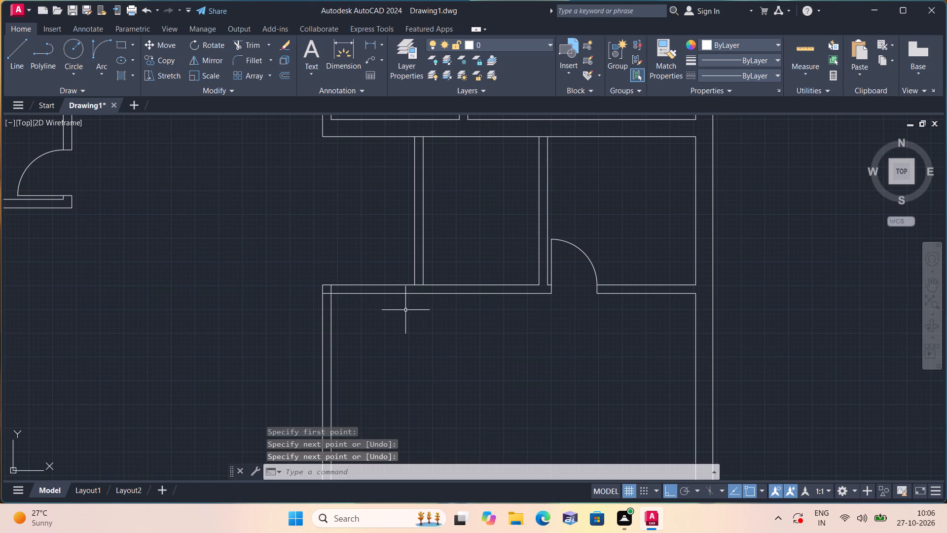
# Draw a jamb line up across the wall above the large lower room, offset 2" right from its upper-left inner corner.
pyautogui.scroll(-1, 404, 316)
pyautogui.moveTo(397, 321); pyautogui.dragTo(389, 354, button='middle')
pyautogui.scroll(2, 379, 341)
pyautogui.press('space')
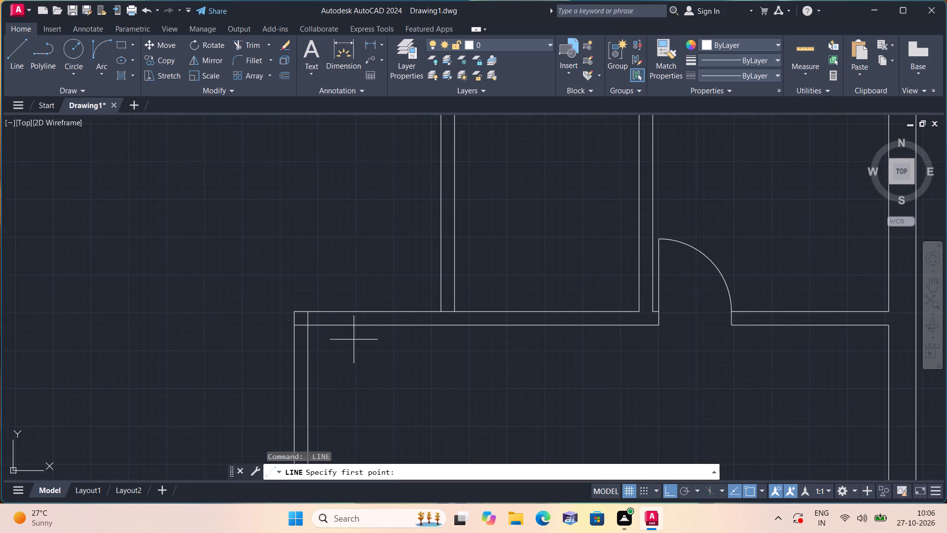
pyautogui.click(310, 324)
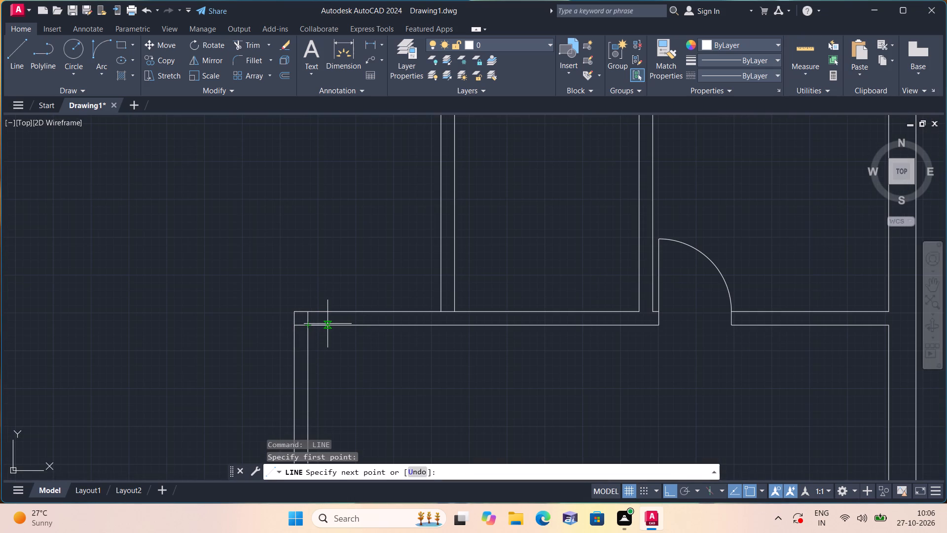
pyautogui.write('2"')
pyautogui.press('space')
pyautogui.scroll(1, 315, 310)
pyautogui.click(312, 312)
pyautogui.press('space')
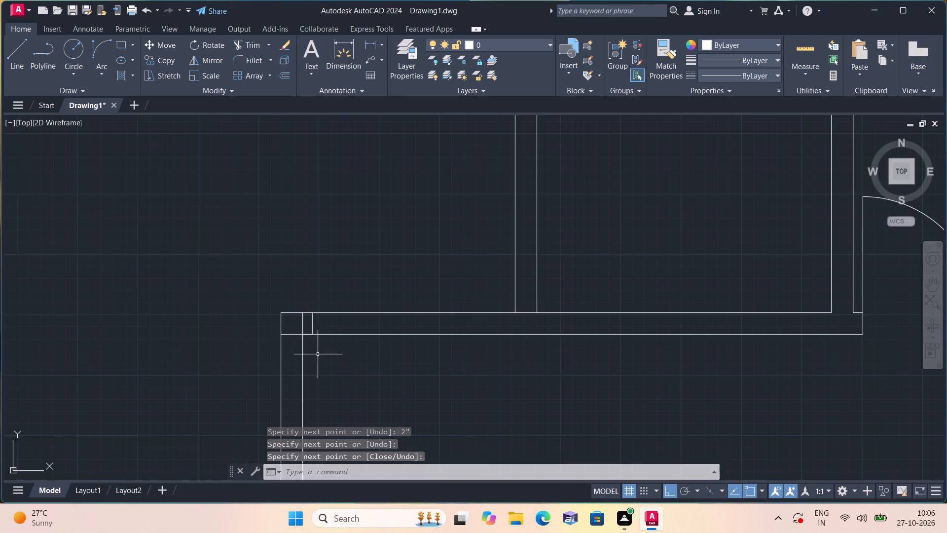
# Delete the 2" helper segment between the inner corner and the new jamb line.
pyautogui.scroll(2, 315, 357)
pyautogui.click(298, 314)
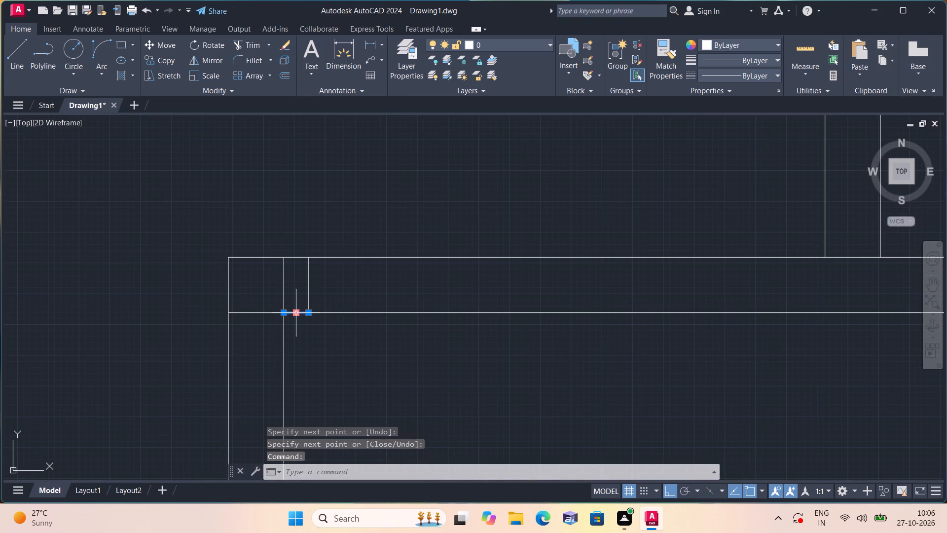
pyautogui.press('Delete')
# Draw a 2' door leaf line straight down from the new jamb's lower end.
pyautogui.write('l')
pyautogui.press('space')
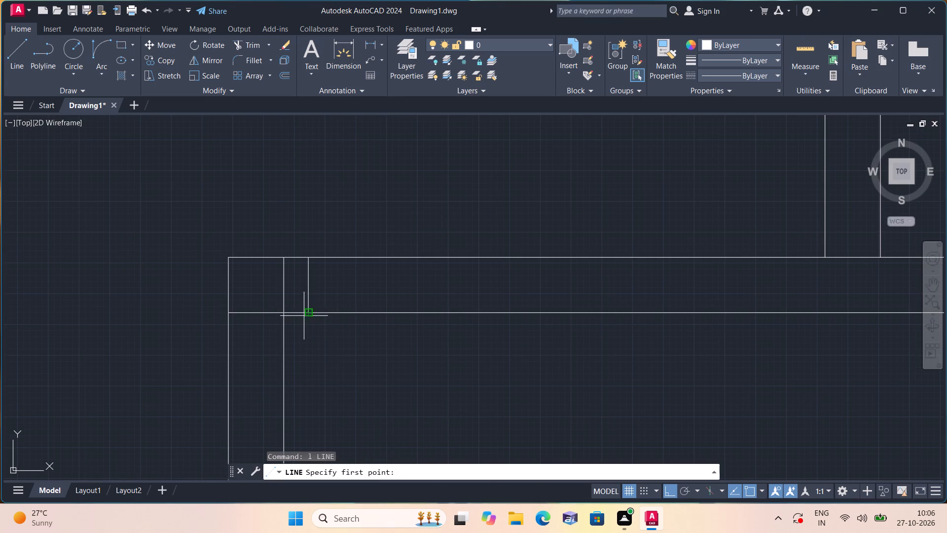
pyautogui.click(308, 315)
pyautogui.scroll(-1, 341, 397)
pyautogui.moveTo(341, 397); pyautogui.dragTo(336, 284, button='middle')
pyautogui.write("2'")
pyautogui.press('space')
pyautogui.press('space')
# Draw a line 2' right from the jamb's lower end and up to the upper wall line as the second jamb.
pyautogui.press('space')
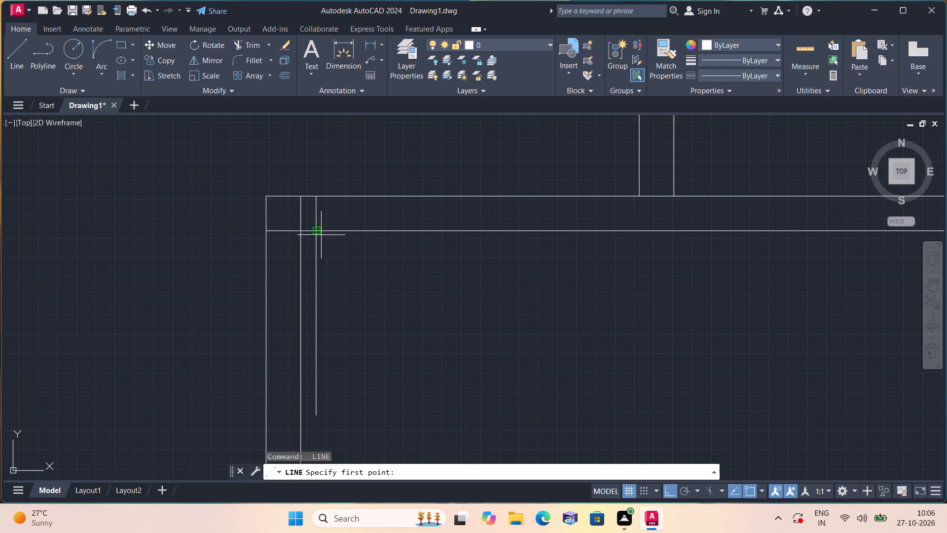
pyautogui.click(318, 231)
pyautogui.write("2'")
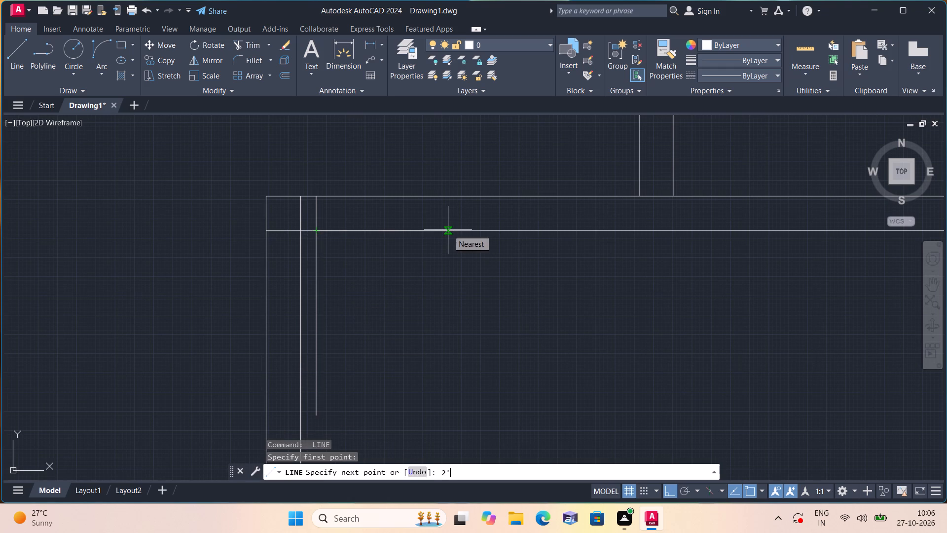
pyautogui.press('space')
pyautogui.click(505, 197)
pyautogui.press('space')
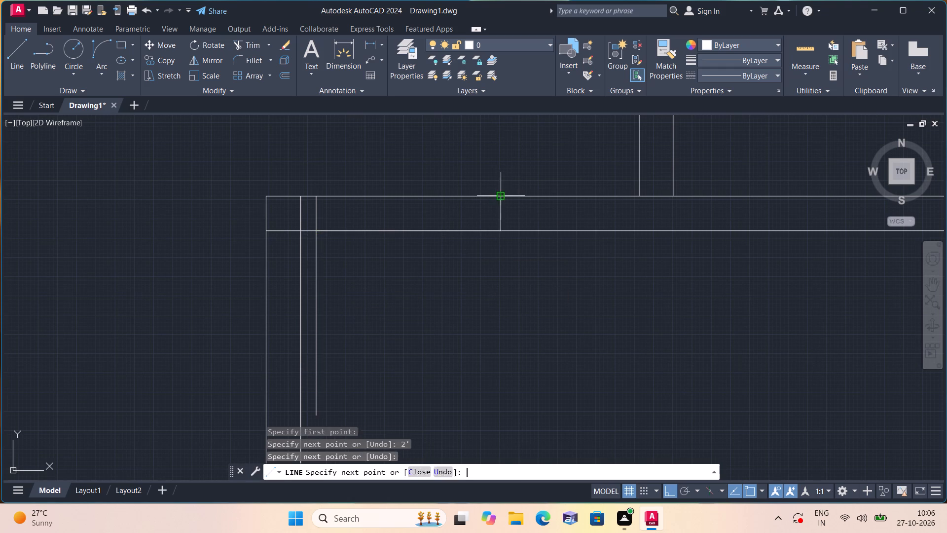
# Trim both wall lines between the new jambs and the lower wall line crossing the top of the left wall.
pyautogui.write('trim')
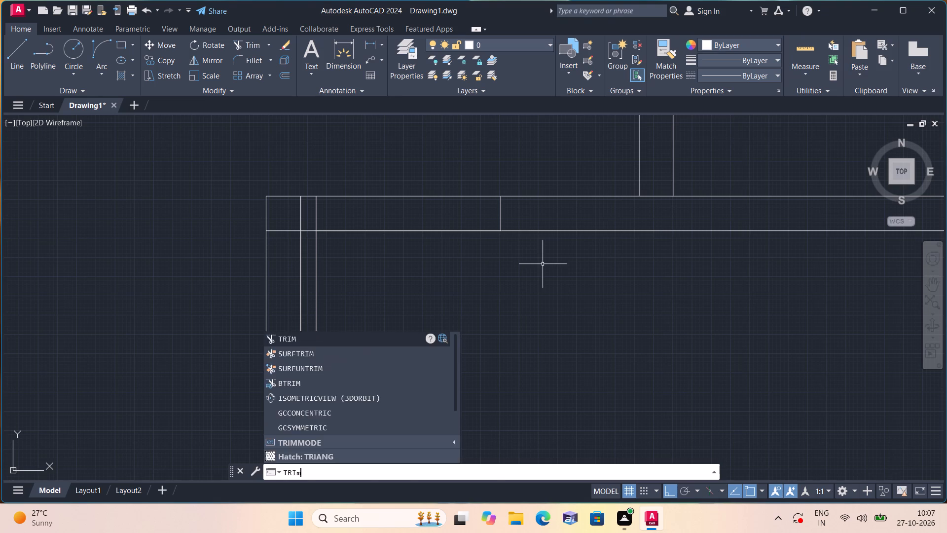
pyautogui.press('space')
pyautogui.moveTo(378, 145); pyautogui.dragTo(402, 303)
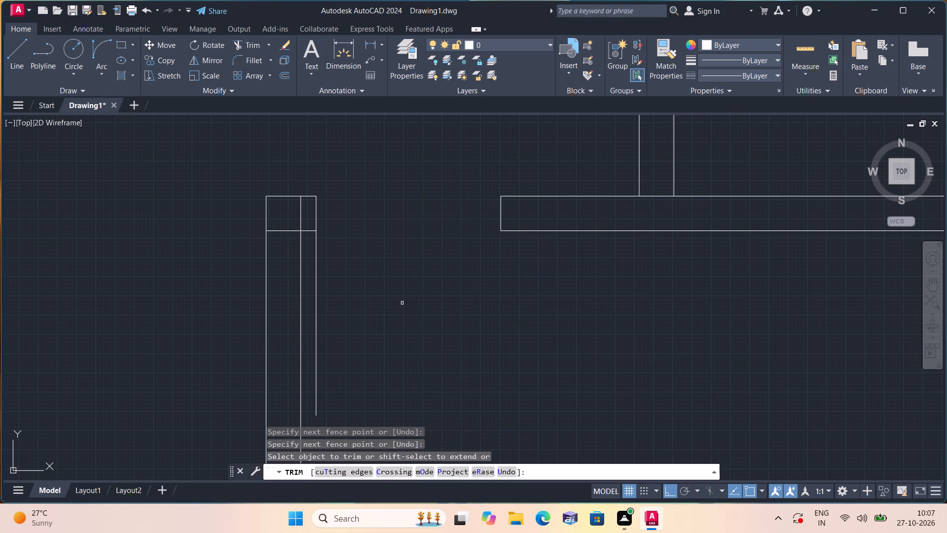
pyautogui.scroll(1, 317, 260)
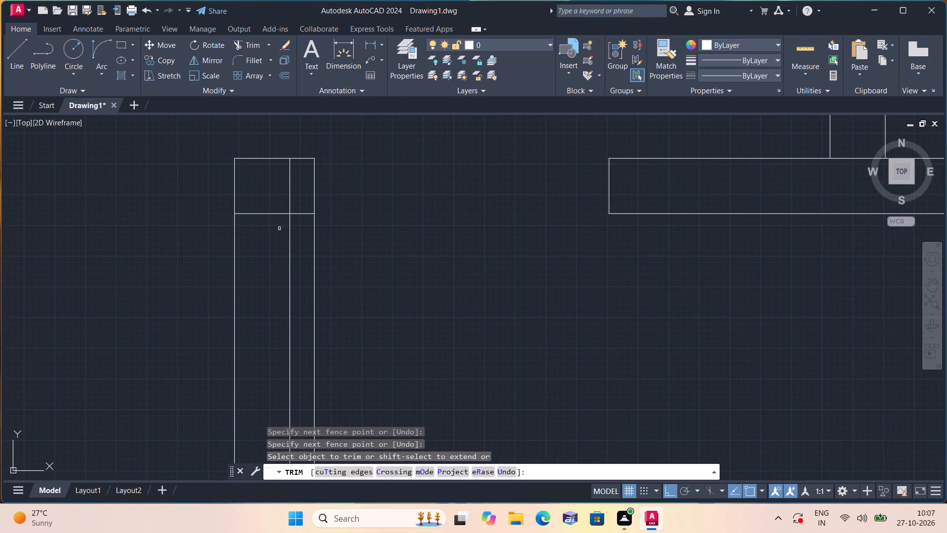
pyautogui.moveTo(263, 200); pyautogui.dragTo(261, 230)
pyautogui.click(301, 216)
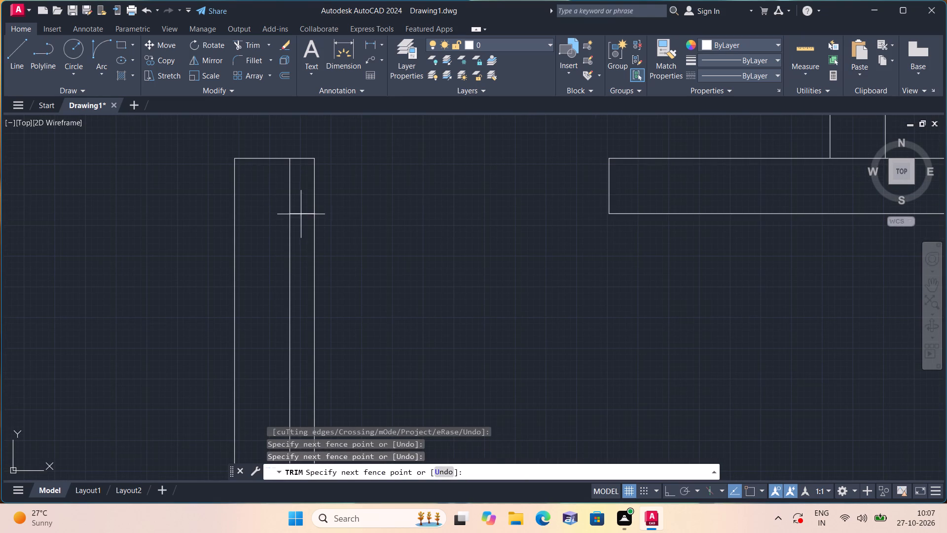
pyautogui.click(300, 202)
pyautogui.press('space')
# Draw the door swing as a Start, End, Direction arc from the leaf's lower end to the right jamb's lower corner, tangent horizontally right.
pyautogui.click(101, 73)
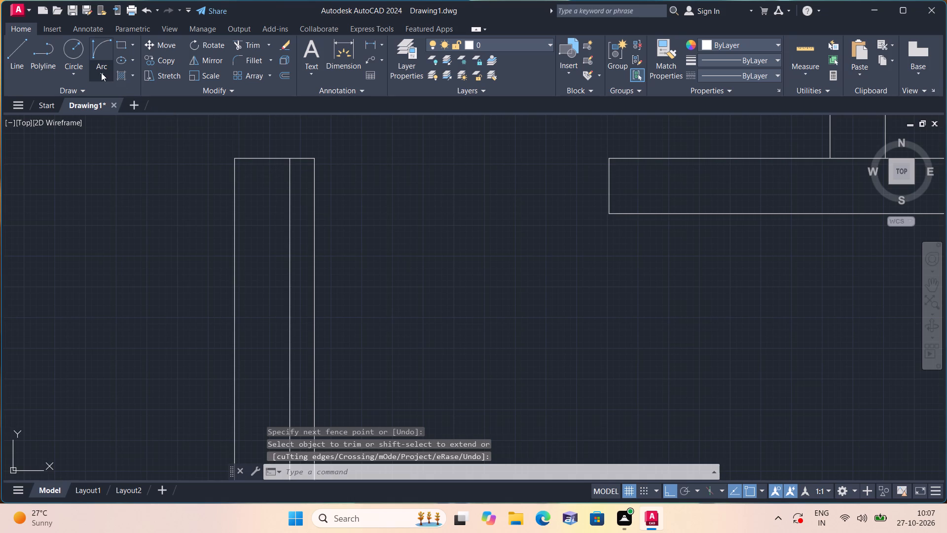
pyautogui.click(158, 223)
pyautogui.scroll(-2, 189, 233)
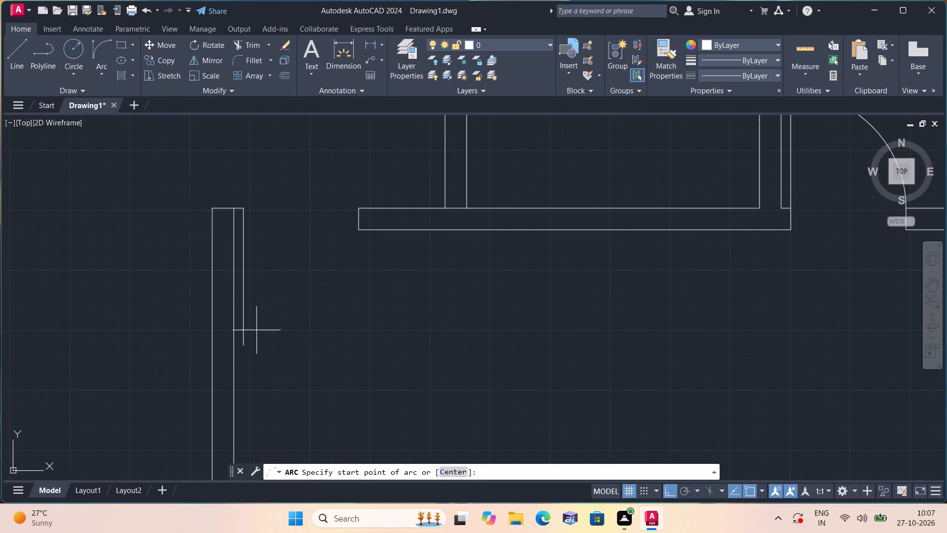
pyautogui.click(243, 345)
pyautogui.click(357, 231)
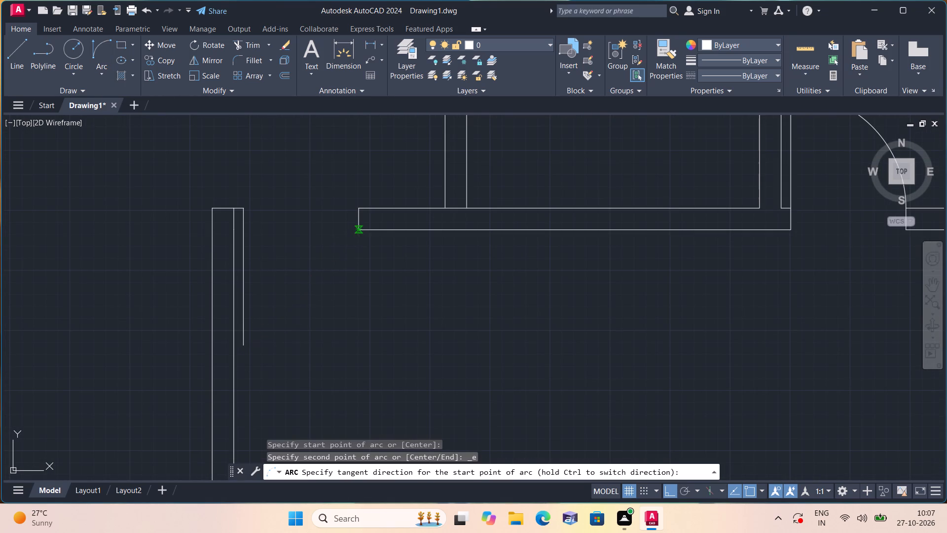
pyautogui.click(353, 286)
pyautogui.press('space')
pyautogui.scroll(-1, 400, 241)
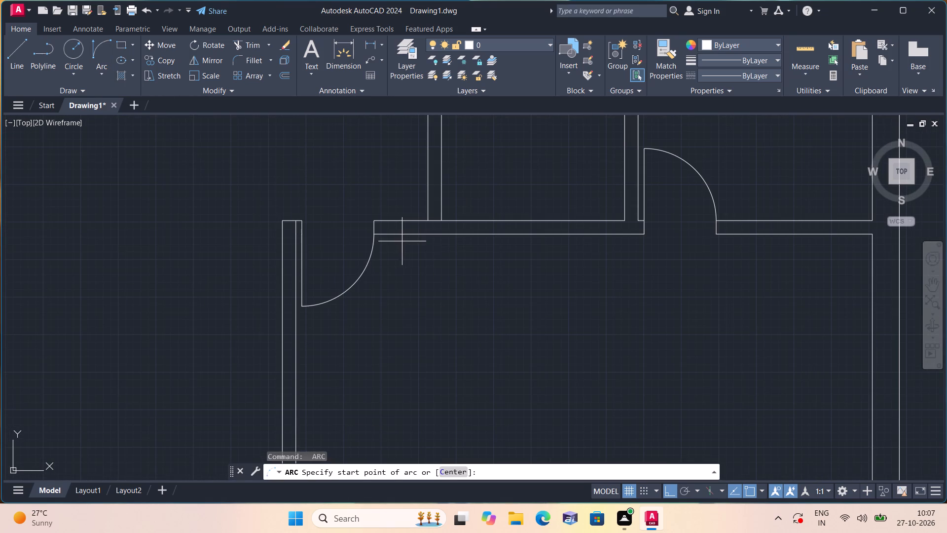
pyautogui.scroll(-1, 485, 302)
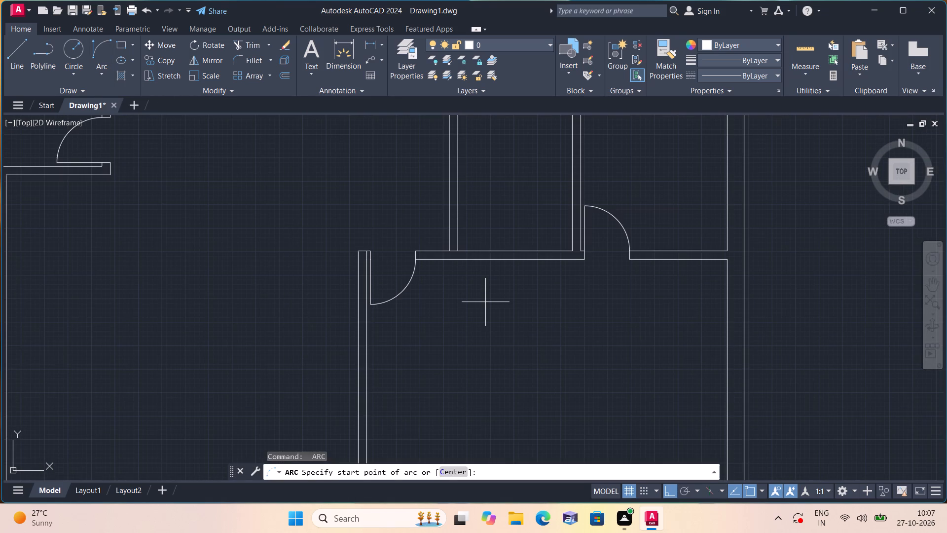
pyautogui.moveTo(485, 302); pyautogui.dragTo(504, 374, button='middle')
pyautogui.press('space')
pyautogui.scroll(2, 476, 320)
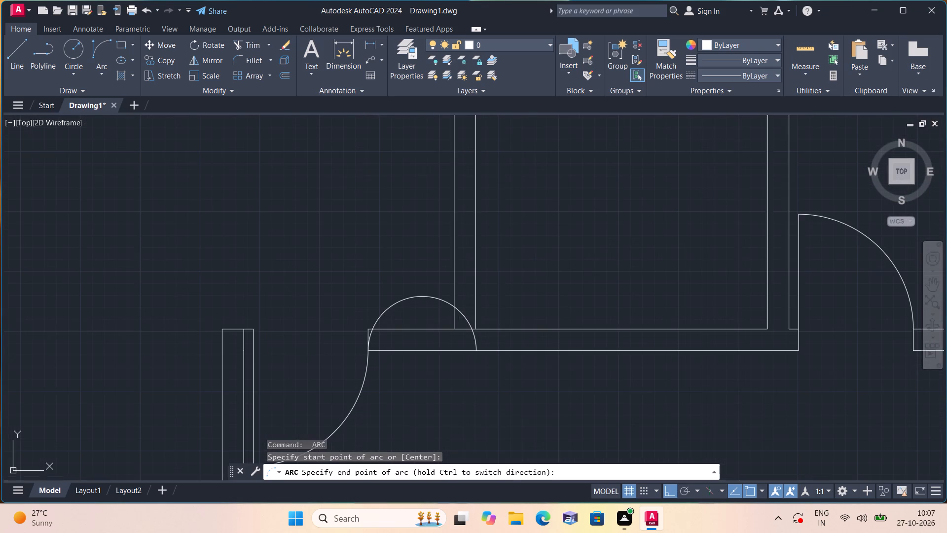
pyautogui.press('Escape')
# Draw door jambs on the small middle room's left partition: 2" up from the lower wall, across the partition, 2' up, and back across.
pyautogui.press('l')
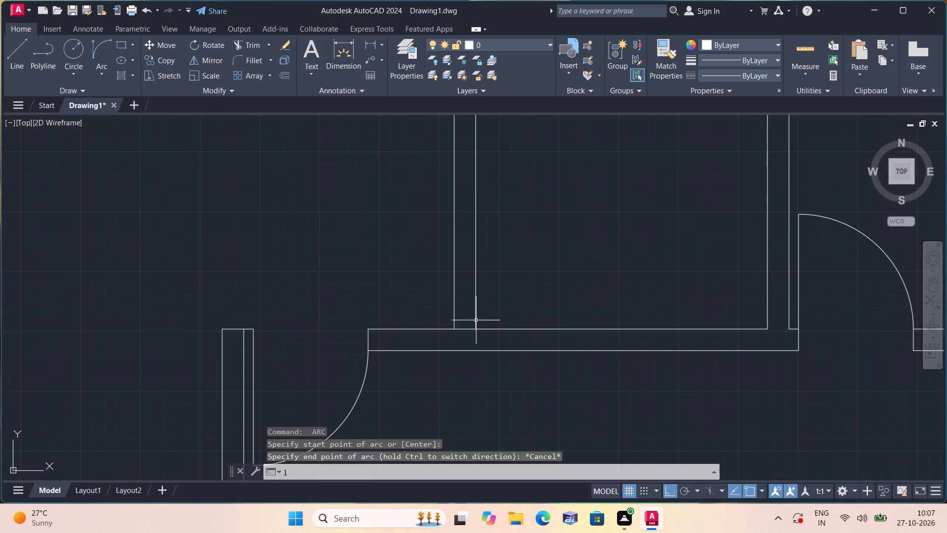
pyautogui.press('space')
pyautogui.scroll(1, 449, 322)
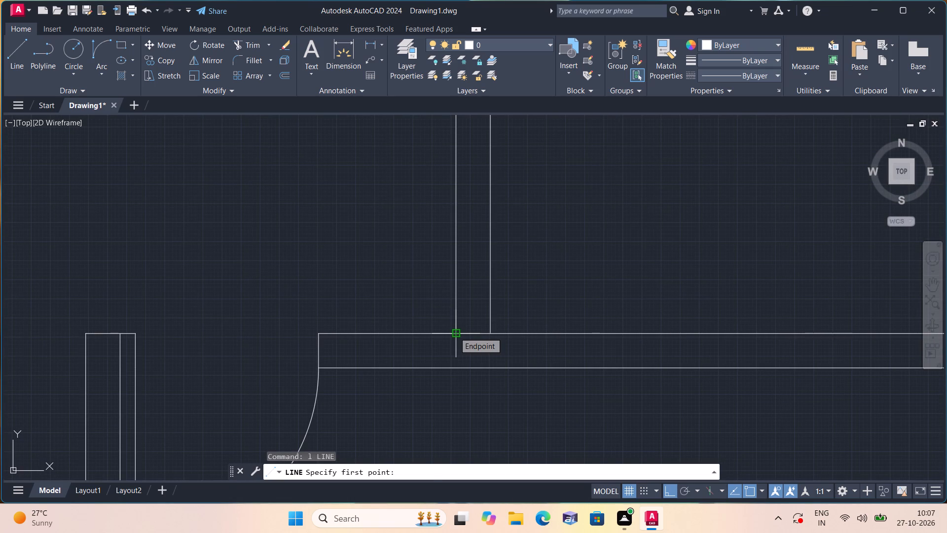
pyautogui.click(454, 332)
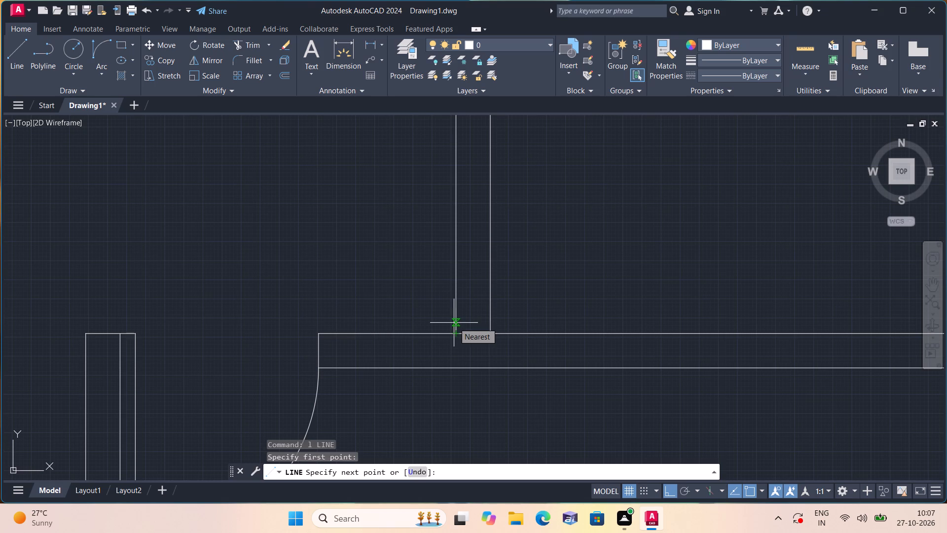
pyautogui.write('2"')
pyautogui.press('space')
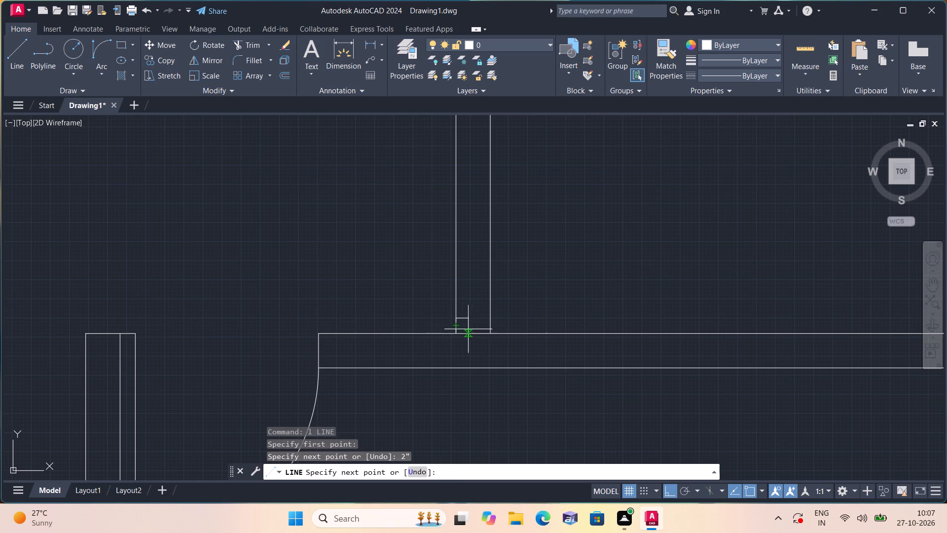
pyautogui.click(491, 318)
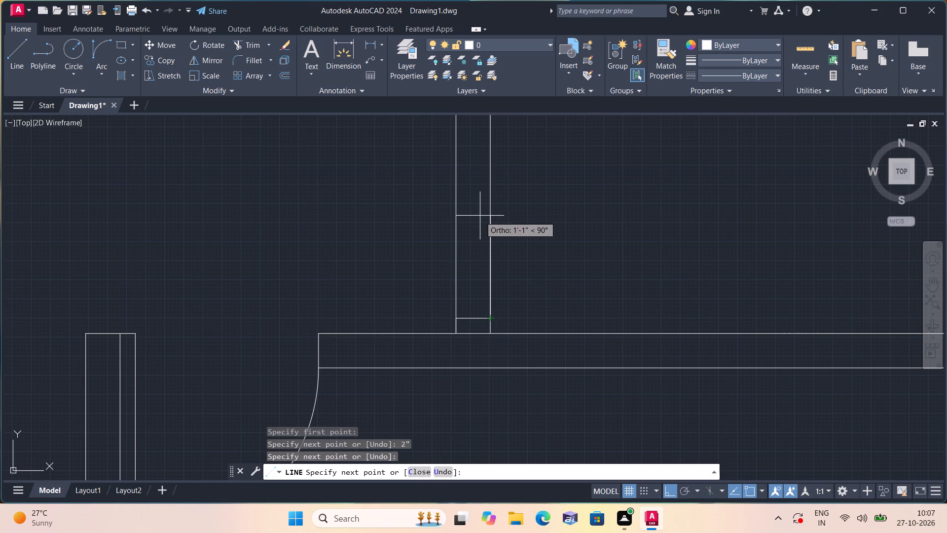
pyautogui.write("2'")
pyautogui.press('space')
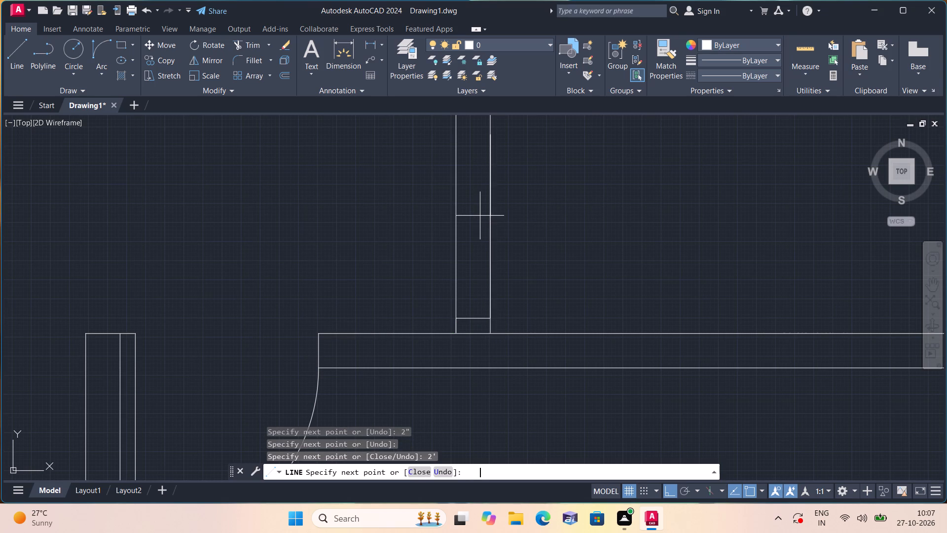
pyautogui.scroll(-1, 459, 190)
pyautogui.moveTo(459, 190); pyautogui.dragTo(458, 219, button='middle')
pyautogui.click(459, 181)
pyautogui.press('space')
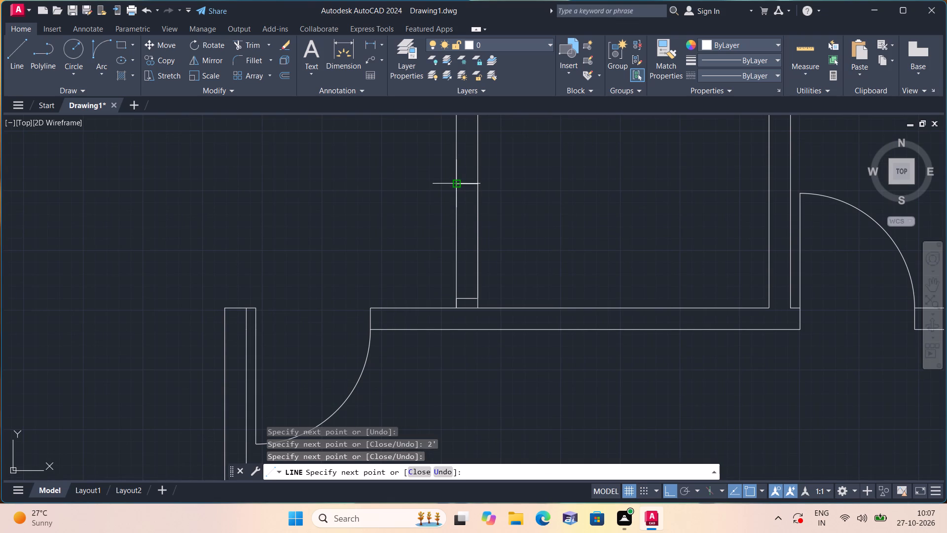
# Trim both partition lines between the new jambs, plus the overlapping left line and right stub below the lower jamb.
pyautogui.press('t')
pyautogui.press('r')
pyautogui.write('im')
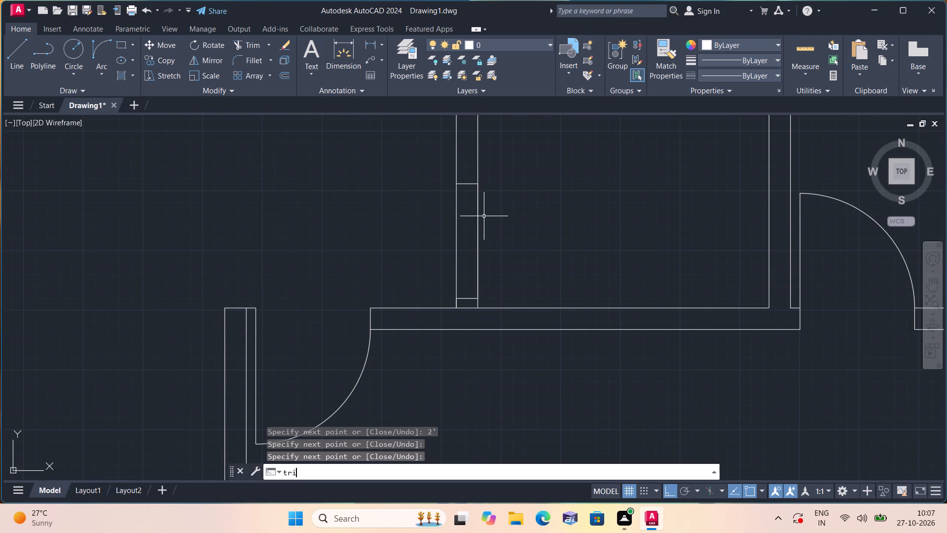
pyautogui.press('space')
pyautogui.moveTo(556, 226); pyautogui.dragTo(438, 236)
pyautogui.scroll(1, 460, 305)
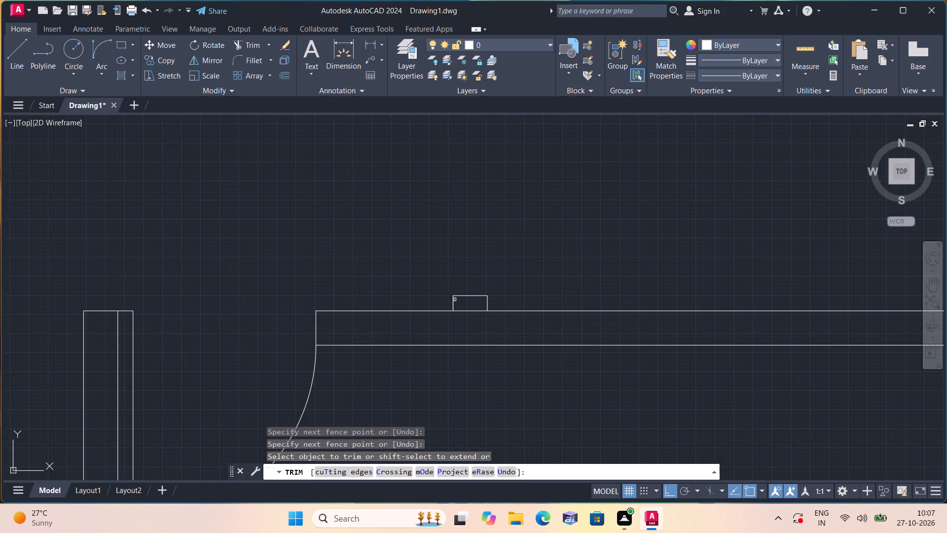
pyautogui.click(454, 299)
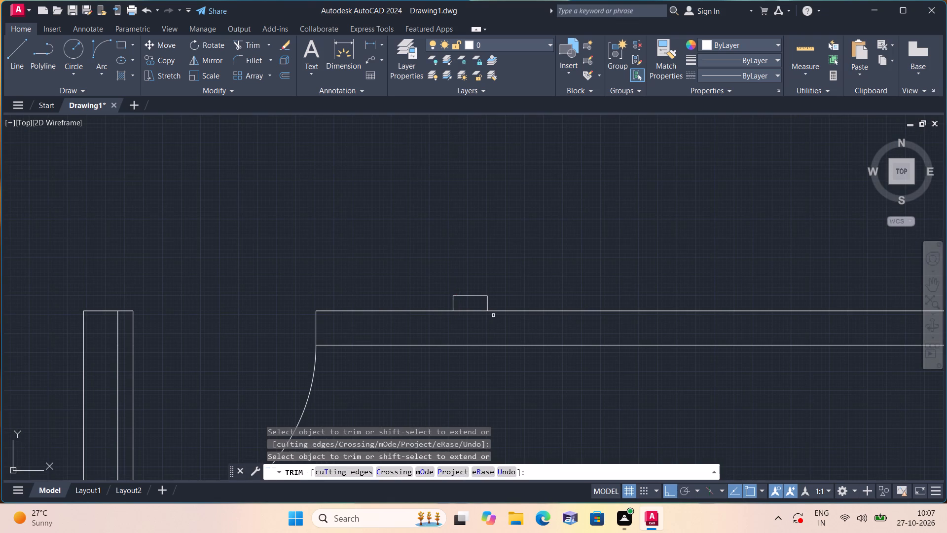
pyautogui.scroll(1, 493, 315)
pyautogui.moveTo(473, 298); pyautogui.dragTo(498, 294)
pyautogui.press('space')
# Draw a 2' door leaf line horizontally right from the lower jamb's right end.
pyautogui.scroll(-2, 512, 255)
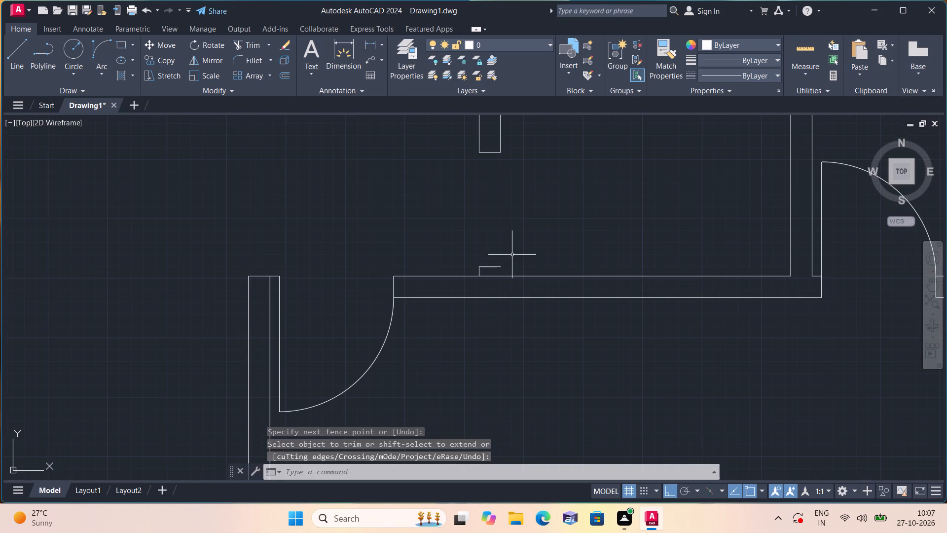
pyautogui.press('l')
pyautogui.press('space')
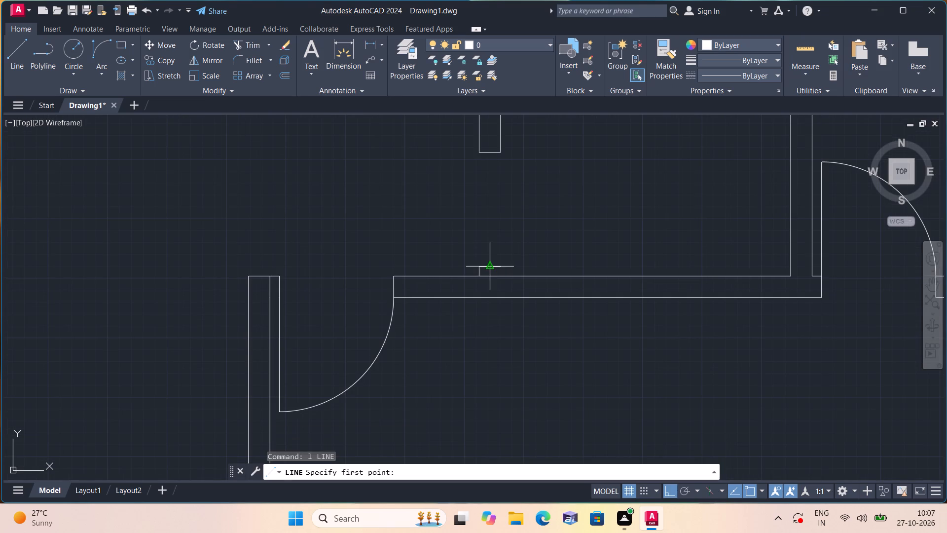
pyautogui.click(501, 268)
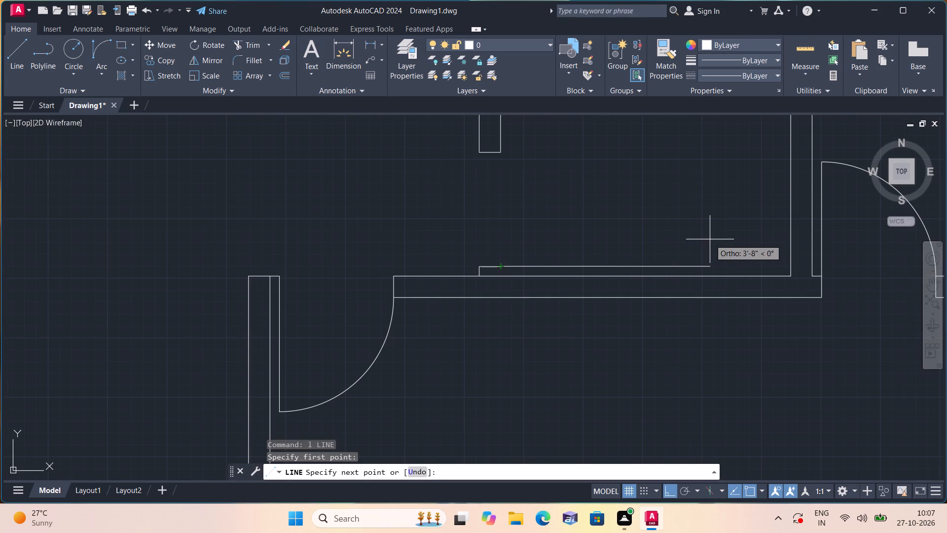
pyautogui.write("2'")
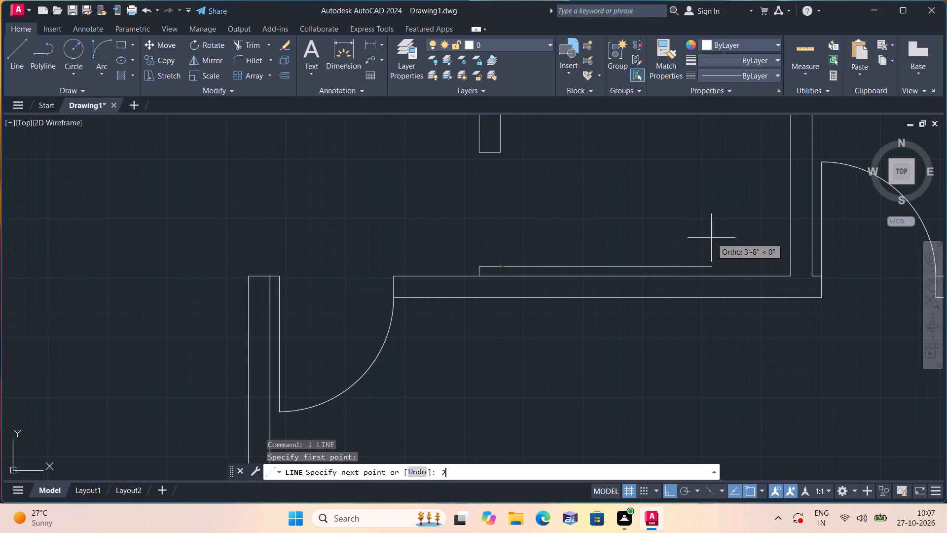
pyautogui.press('space')
pyautogui.press('Escape')
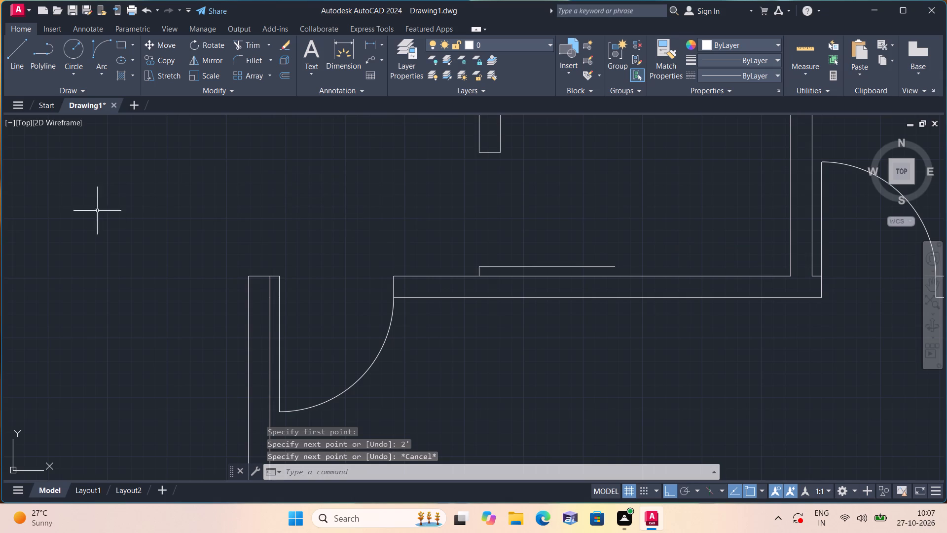
# Draw the door swing as a Start, End, Direction arc from the leaf's right end to the upper jamb's right corner, tangent vertically upward.
pyautogui.click(106, 74)
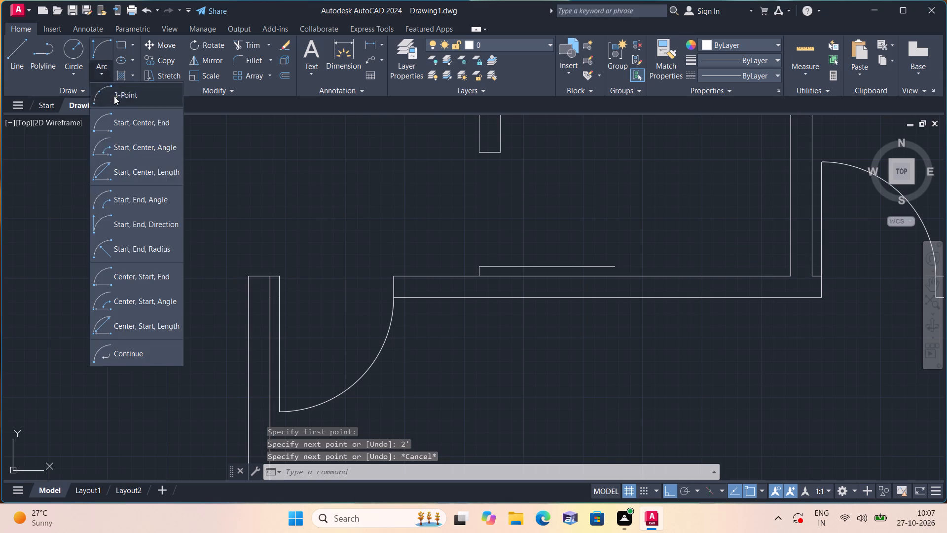
pyautogui.click(156, 216)
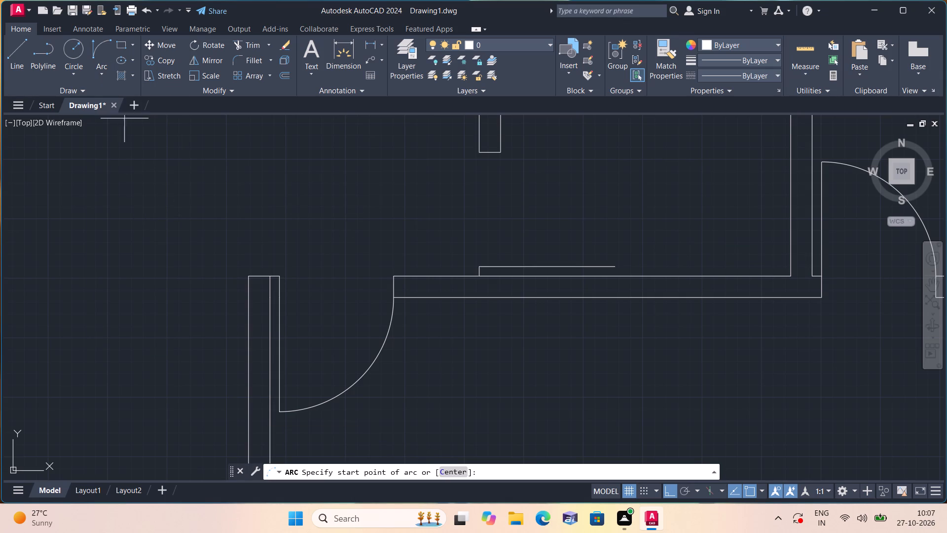
pyautogui.click(619, 267)
pyautogui.click(503, 153)
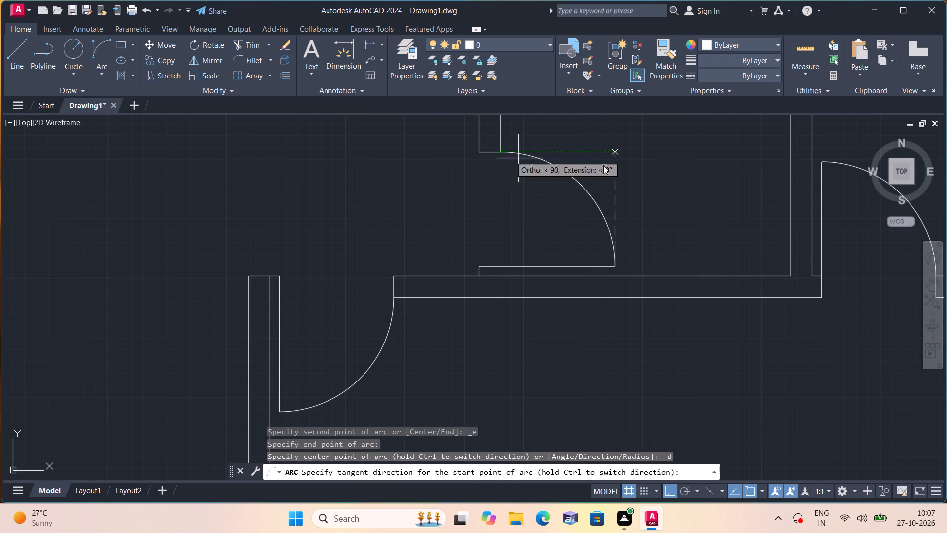
pyautogui.click(611, 165)
# Trim the horizontal wall line above the small rooms where the two vertical partitions meet it, opening both wall junctions.
pyautogui.scroll(-2, 208, 296)
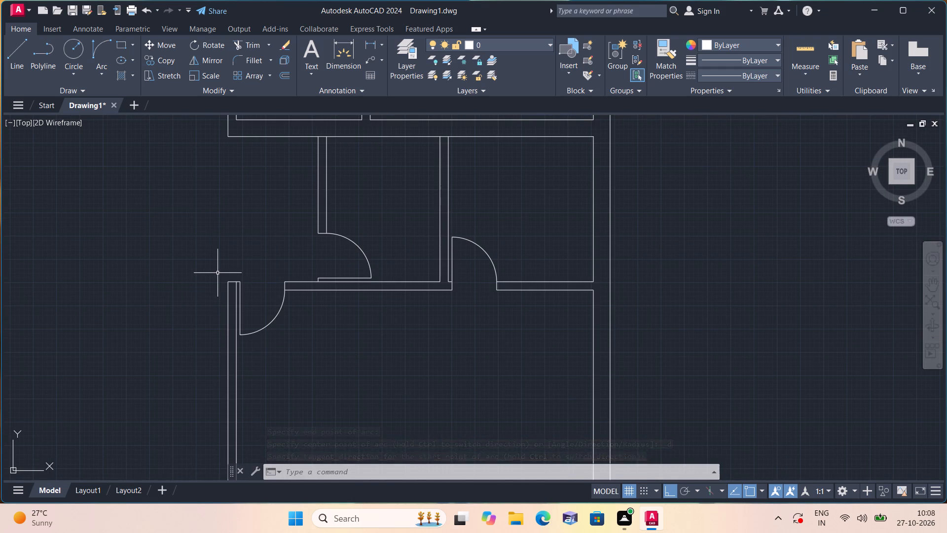
pyautogui.scroll(-1, 218, 273)
pyautogui.moveTo(201, 215); pyautogui.dragTo(223, 372, button='middle')
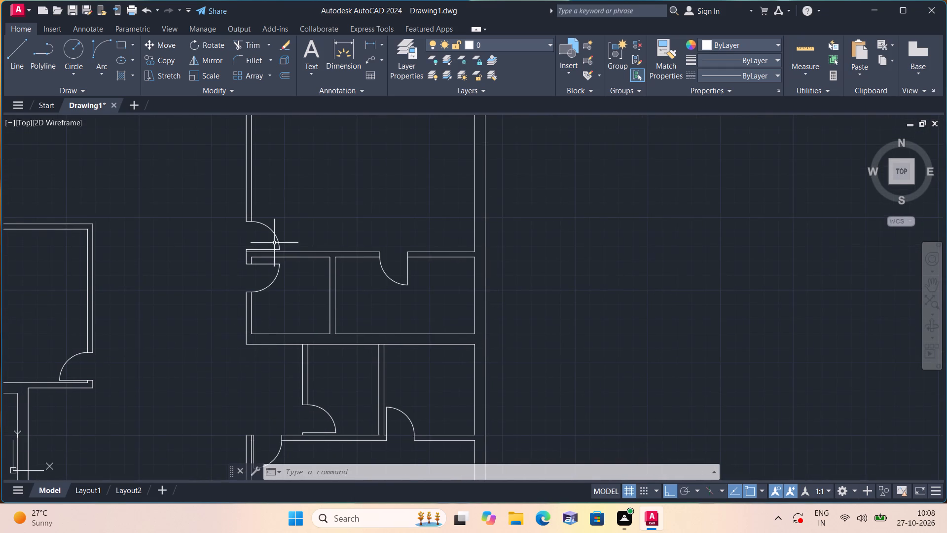
pyautogui.scroll(-1, 284, 213)
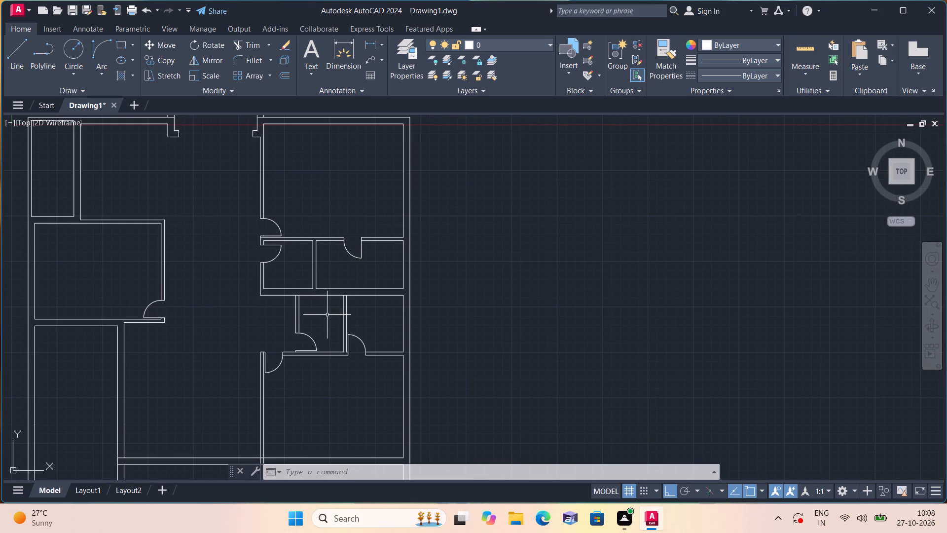
pyautogui.moveTo(318, 304); pyautogui.dragTo(313, 294, button='middle')
pyautogui.scroll(1, 313, 294)
pyautogui.write('tr')
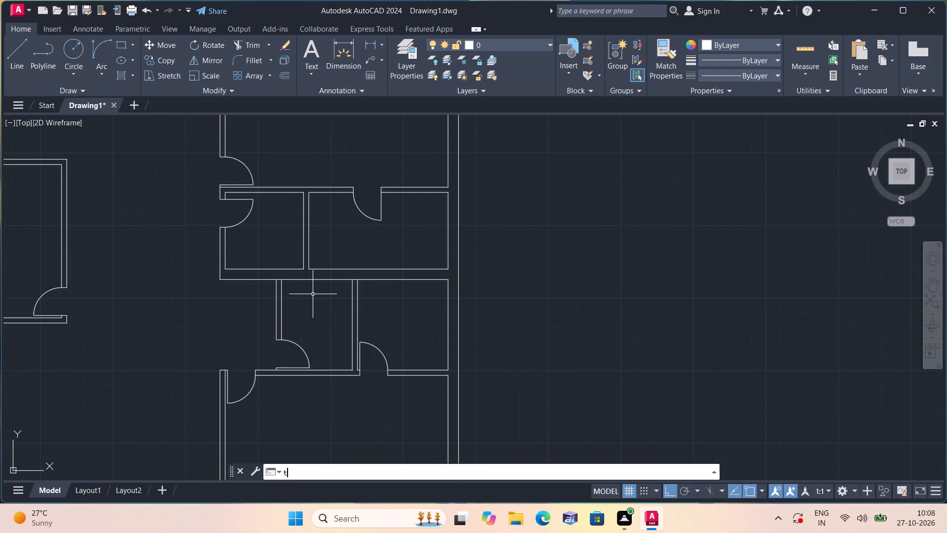
pyautogui.press('i')
pyautogui.press('m')
pyautogui.press('space')
pyautogui.scroll(2, 297, 289)
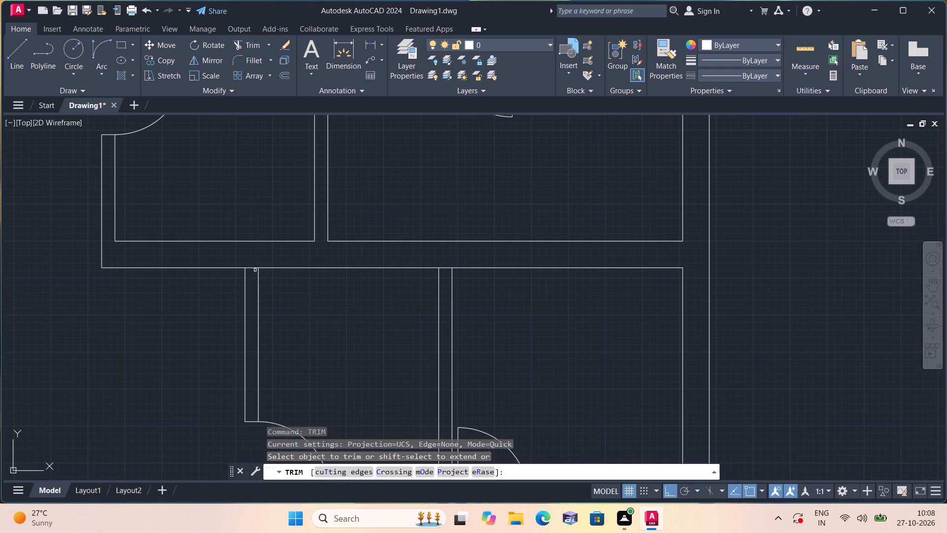
pyautogui.click(254, 269)
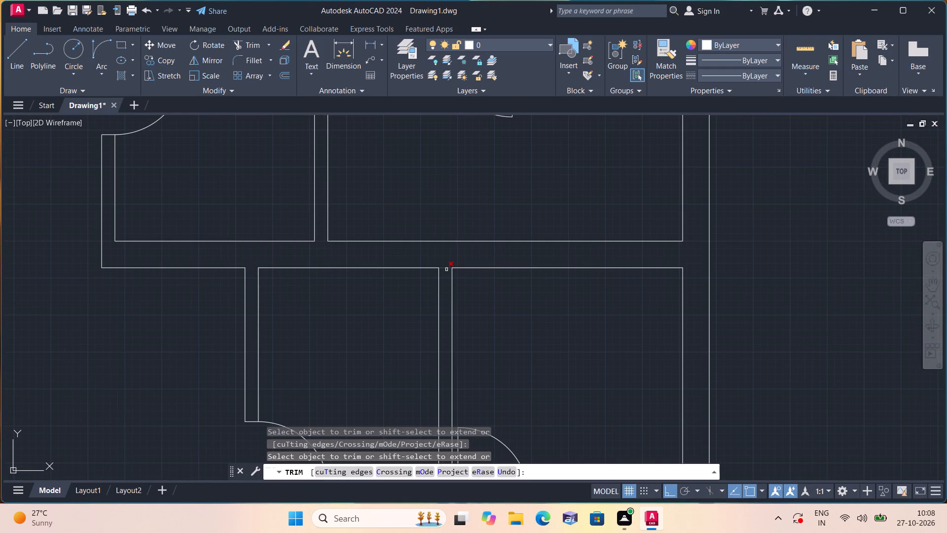
pyautogui.click(446, 269)
pyautogui.scroll(-1, 474, 251)
pyautogui.press('space')
# Trim the vertical and horizontal wall lines crossing inside the four-way junction at the lower-left corner of the room below the small rooms.
pyautogui.moveTo(524, 322); pyautogui.dragTo(502, 274, button='middle')
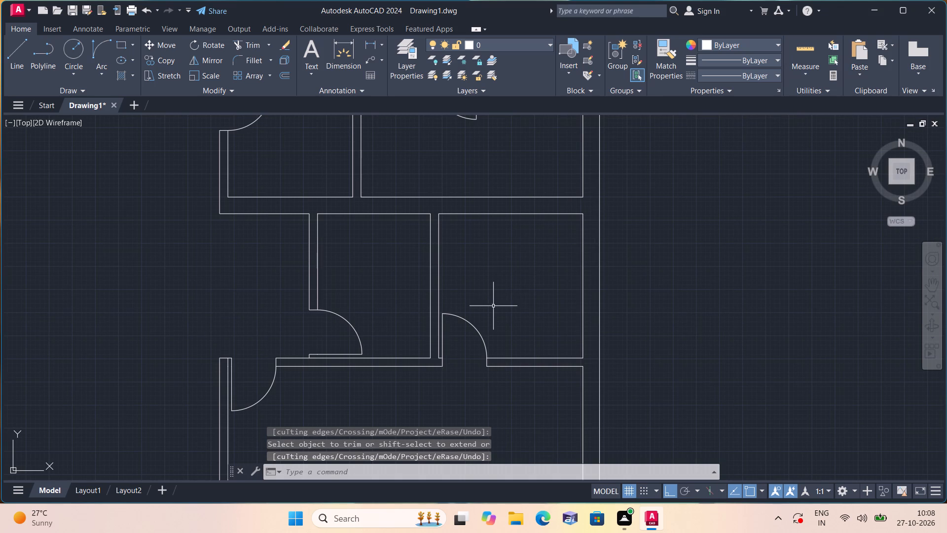
pyautogui.moveTo(492, 306); pyautogui.dragTo(490, 232, button='middle')
pyautogui.scroll(-1, 490, 232)
pyautogui.press('space')
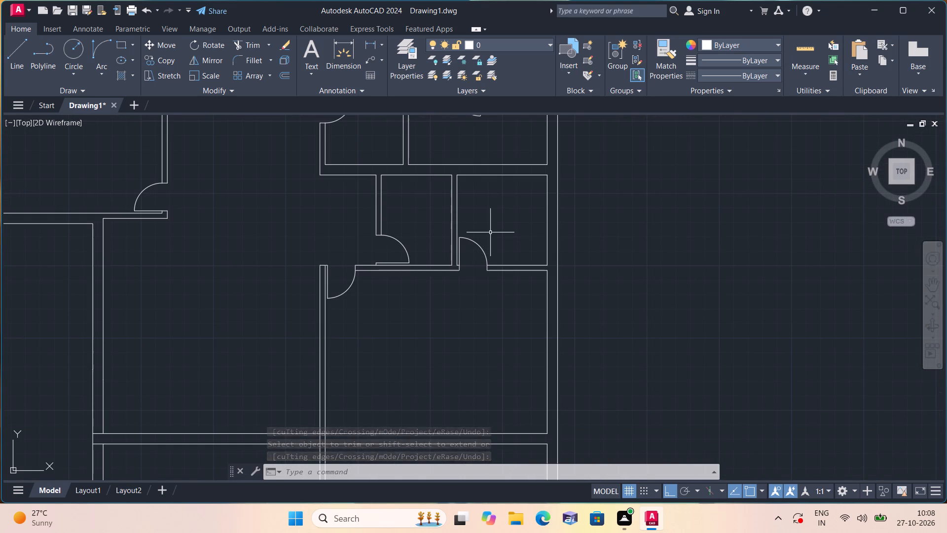
pyautogui.scroll(-1, 494, 260)
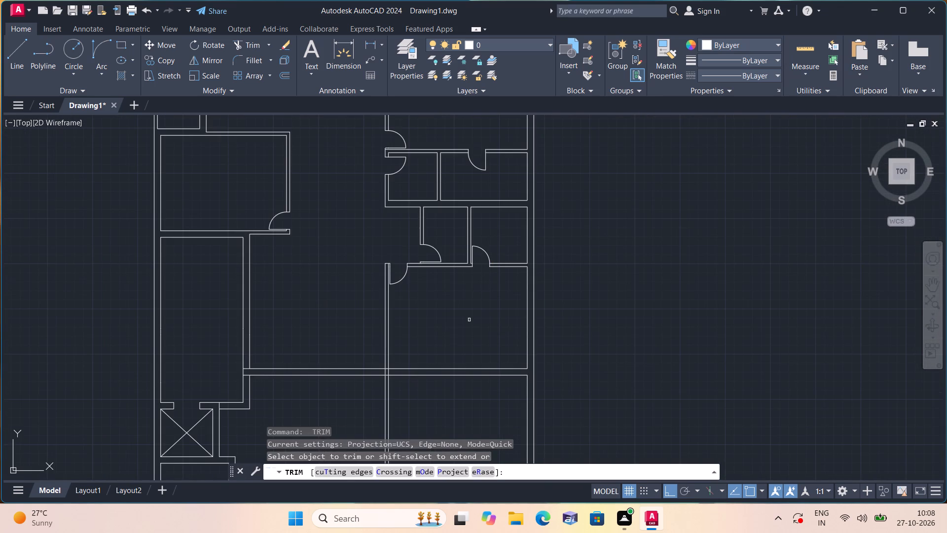
pyautogui.scroll(2, 374, 378)
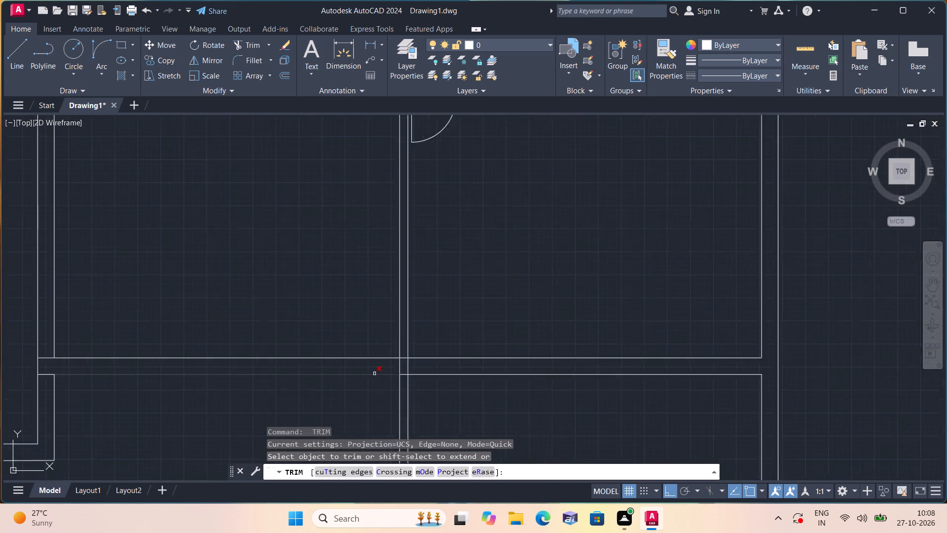
pyautogui.scroll(1, 374, 374)
pyautogui.moveTo(391, 363); pyautogui.dragTo(463, 363)
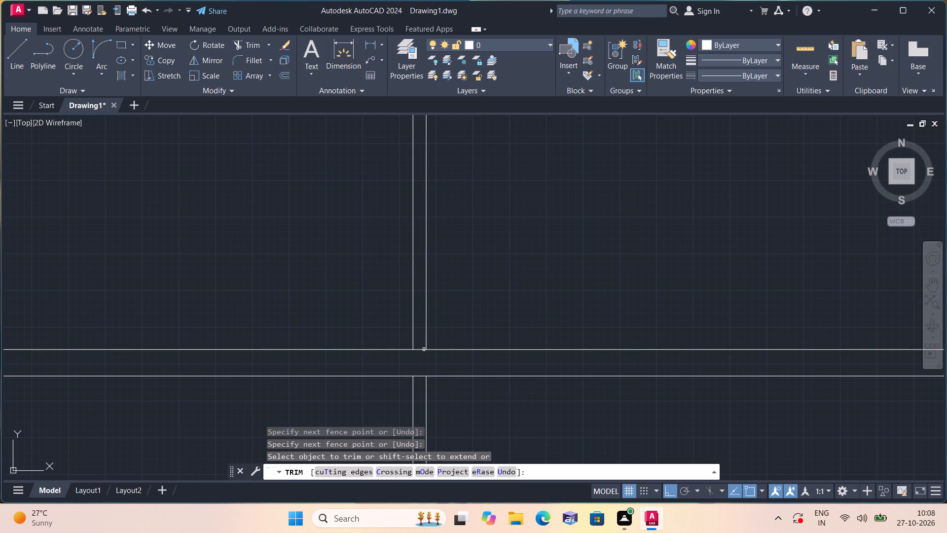
pyautogui.click(424, 346)
pyautogui.click(420, 379)
pyautogui.press('space')
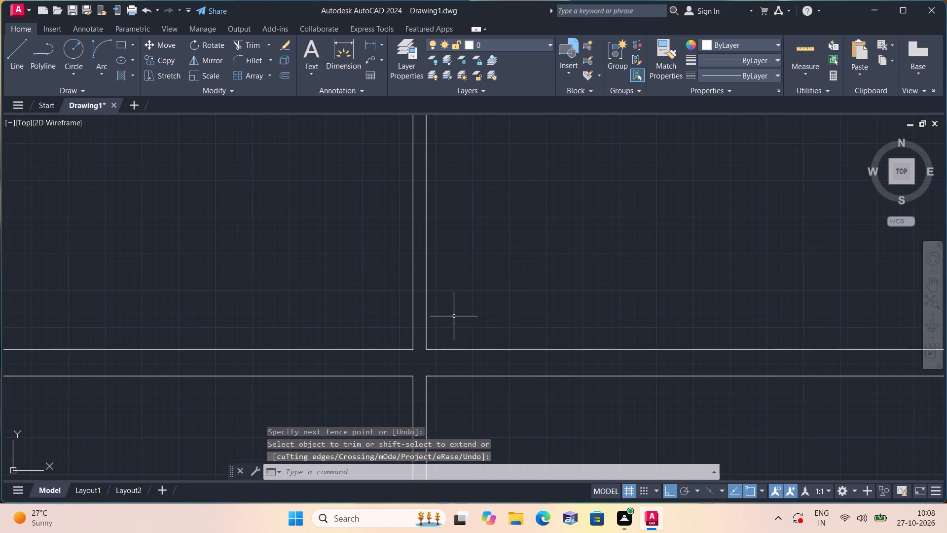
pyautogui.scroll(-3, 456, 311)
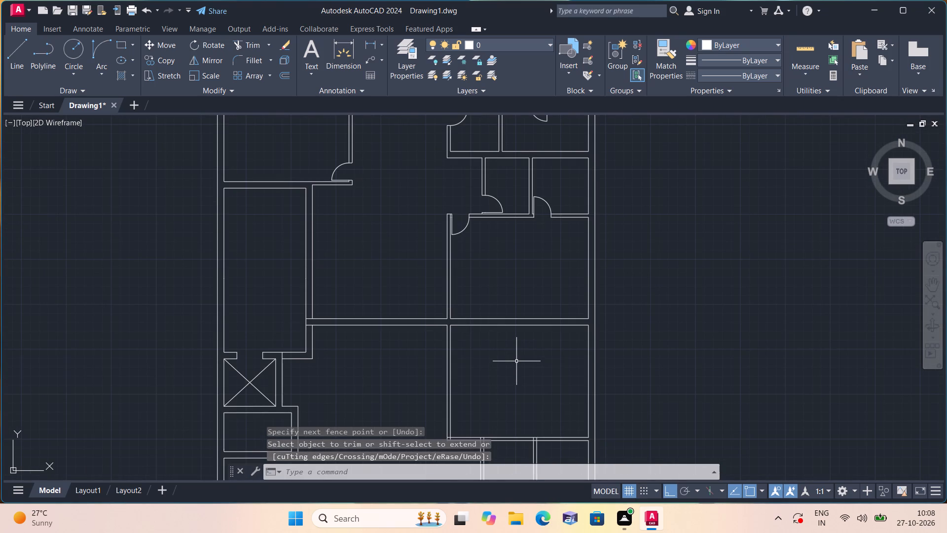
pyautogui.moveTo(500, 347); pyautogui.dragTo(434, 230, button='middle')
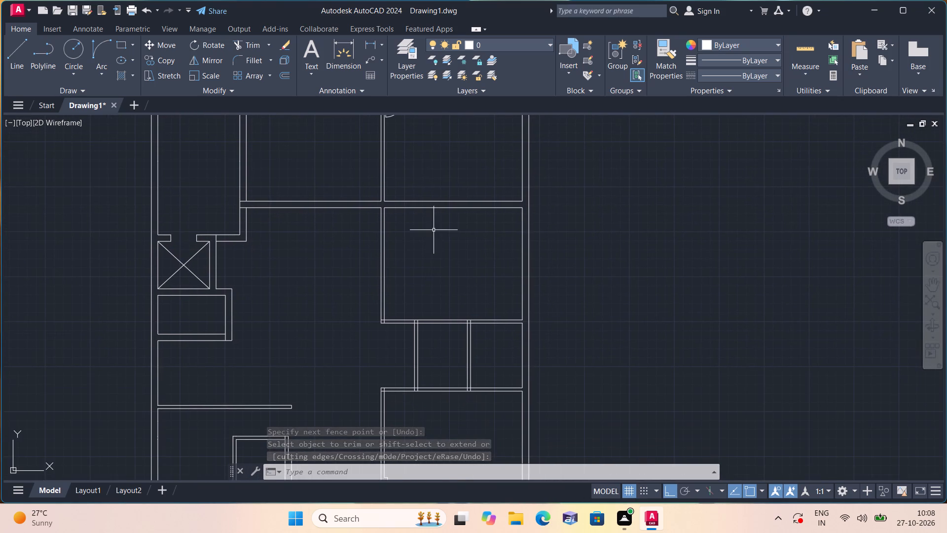
# Trim the horizontal wall line crossing inside the wall corner at the lower-left of the room above the small rooms.
pyautogui.press('space')
pyautogui.scroll(3, 363, 333)
pyautogui.scroll(2, 427, 291)
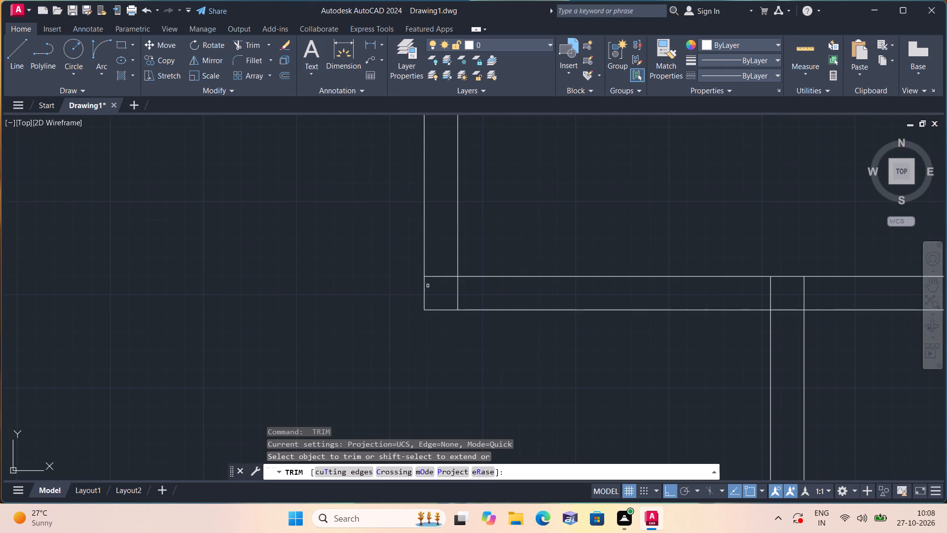
pyautogui.click(432, 274)
pyautogui.click(435, 284)
pyautogui.press('space')
# From that corner, draw a connected 2" line right along the wall, a jamb line up across it, and a 2' door leaf line upward.
pyautogui.scroll(-1, 436, 279)
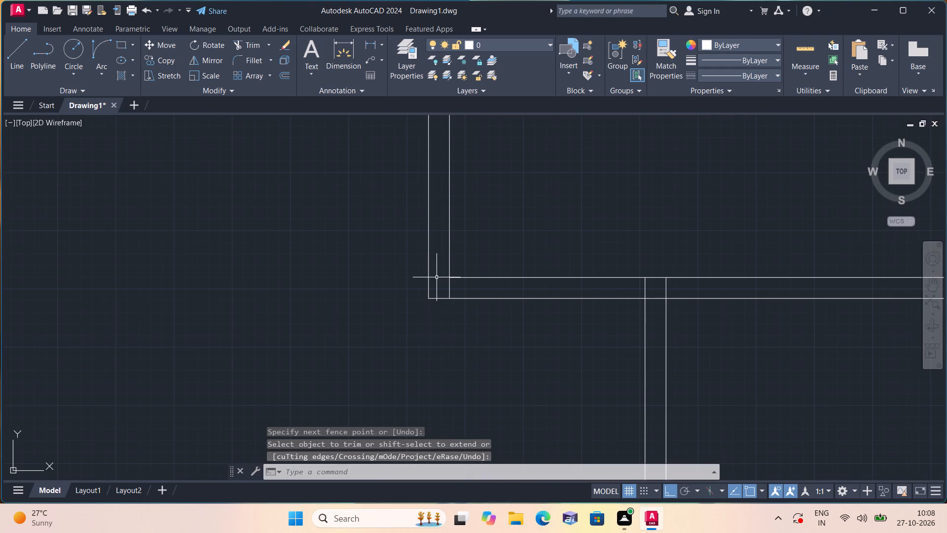
pyautogui.moveTo(525, 257); pyautogui.dragTo(513, 257, button='middle')
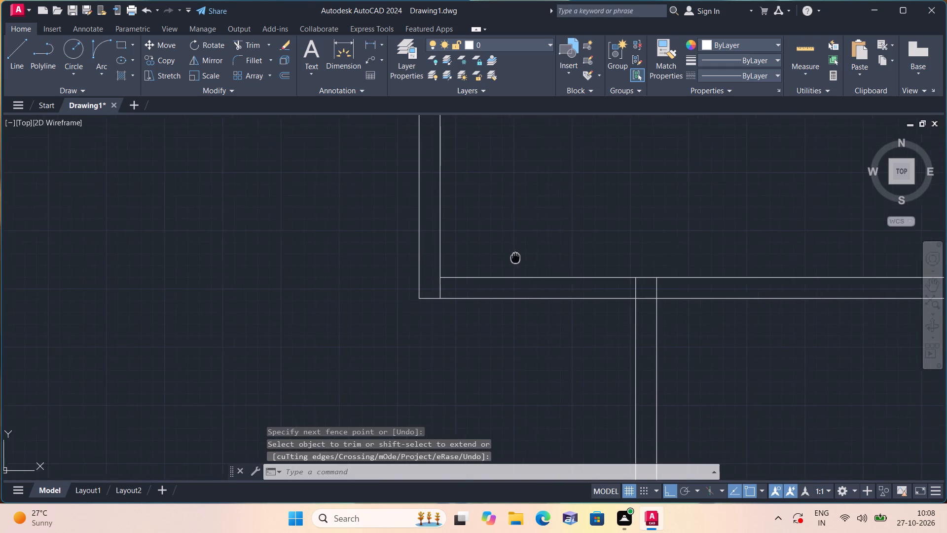
pyautogui.moveTo(513, 257); pyautogui.dragTo(412, 310, button='middle')
pyautogui.press('l')
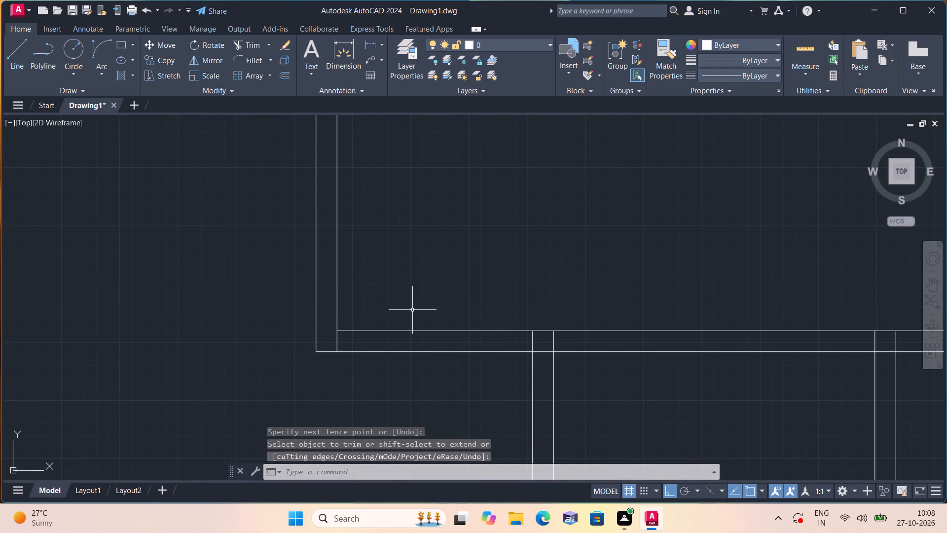
pyautogui.press('space')
pyautogui.click(336, 351)
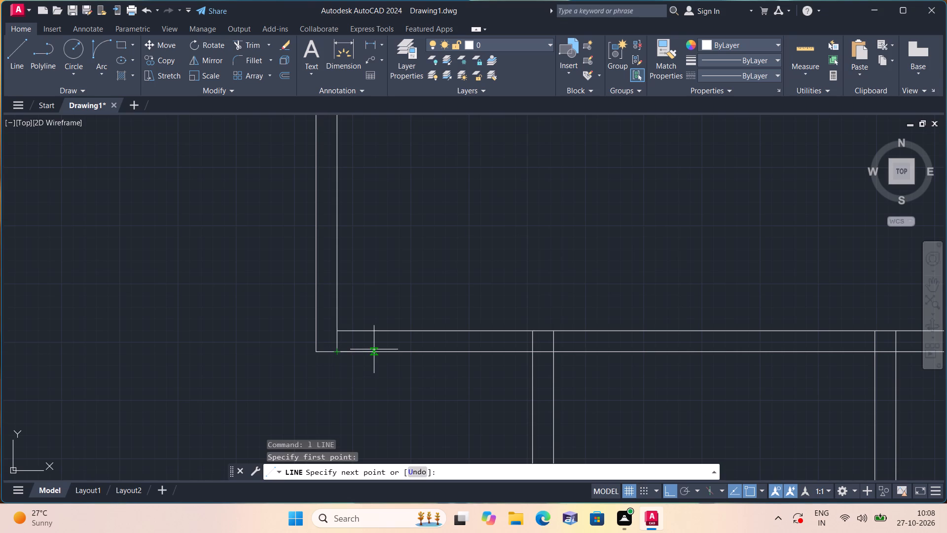
pyautogui.write('2"')
pyautogui.press('space')
pyautogui.click(352, 331)
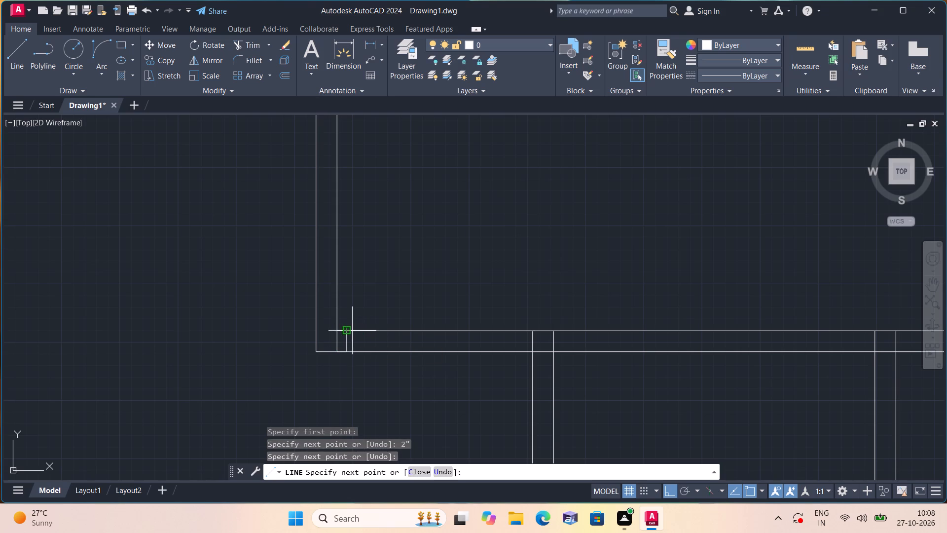
pyautogui.write("2'")
pyautogui.press('space')
pyautogui.press('space')
# Draw a 2' opening line right from the jamb's upper end and continue it down across the wall as the second jamb.
pyautogui.press('space')
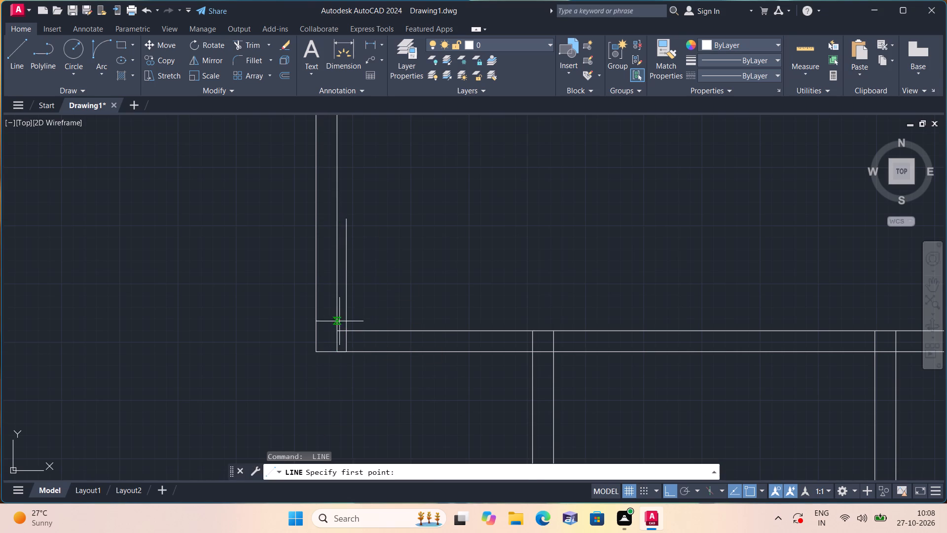
pyautogui.moveTo(343, 331); pyautogui.dragTo(352, 331)
pyautogui.write("2'")
pyautogui.press('space')
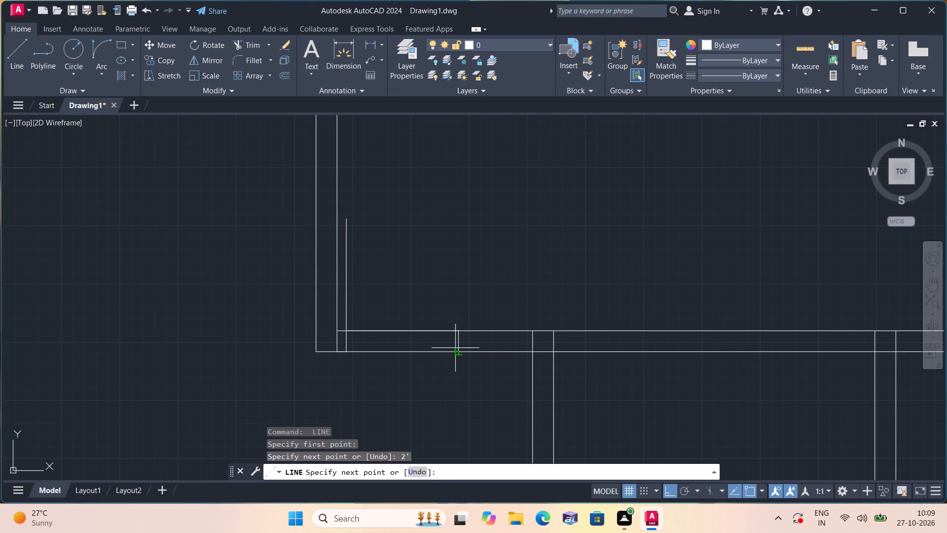
pyautogui.click(457, 354)
pyautogui.press('space')
# Trim both wall lines between the two jambs to open the doorway, and trim the short horizontal segments beside the wall corner.
pyautogui.write('trim')
pyautogui.press('space')
pyautogui.moveTo(455, 266); pyautogui.dragTo(417, 377)
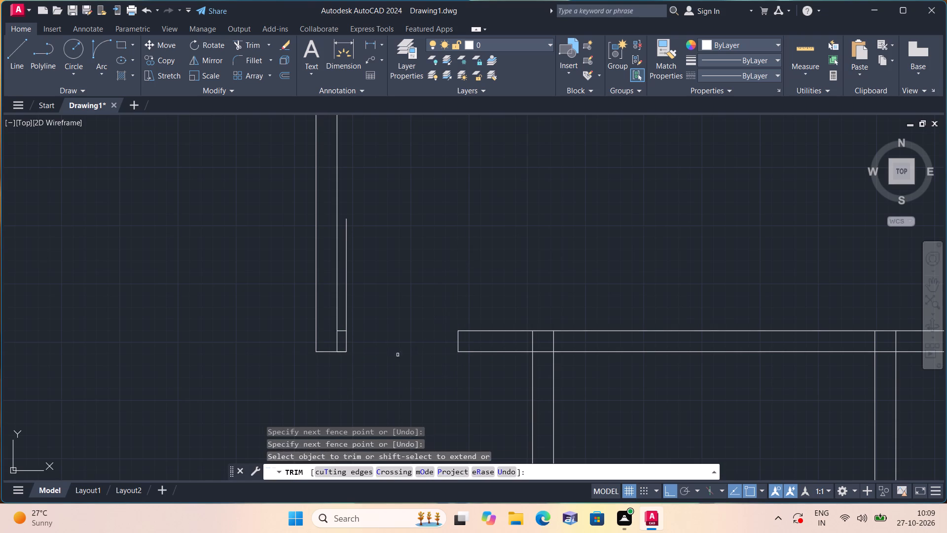
pyautogui.scroll(1, 373, 346)
pyautogui.click(323, 322)
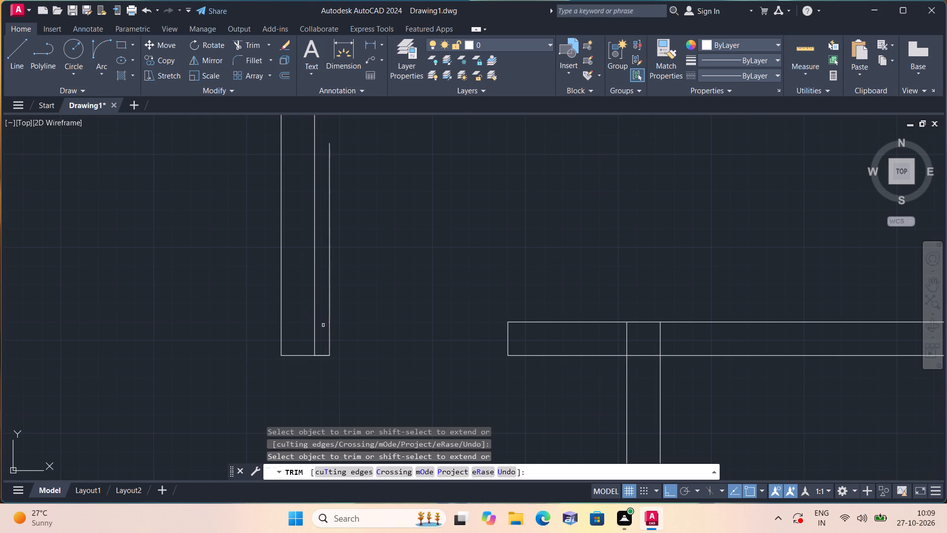
pyautogui.click(322, 354)
pyautogui.press('space')
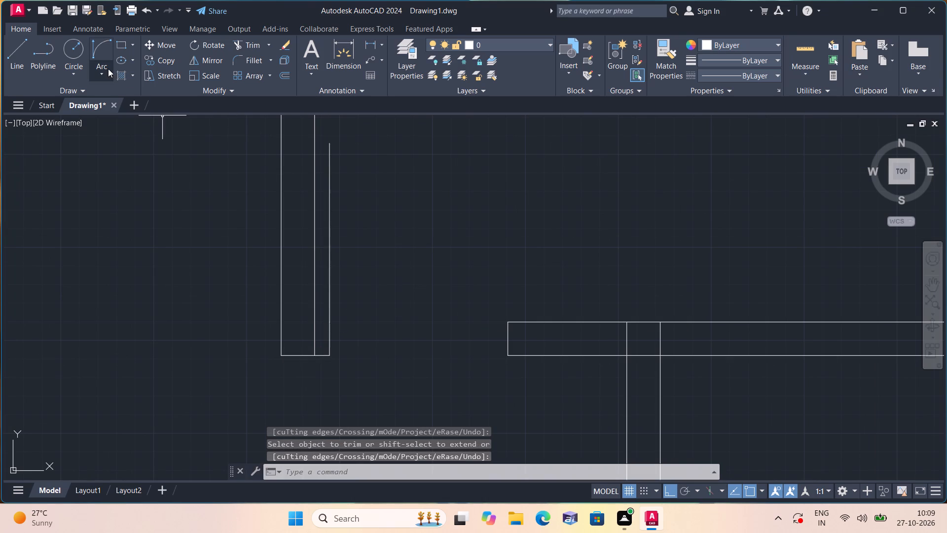
# Draw the door swing arc from the leaf's top end to the second jamb's upper corner, curving into the room.
pyautogui.click(104, 71)
pyautogui.click(146, 220)
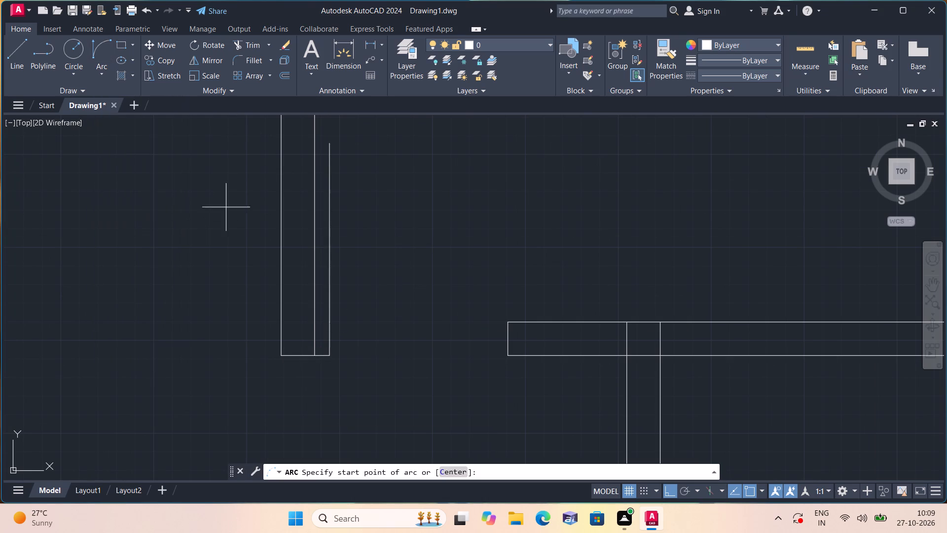
pyautogui.click(331, 146)
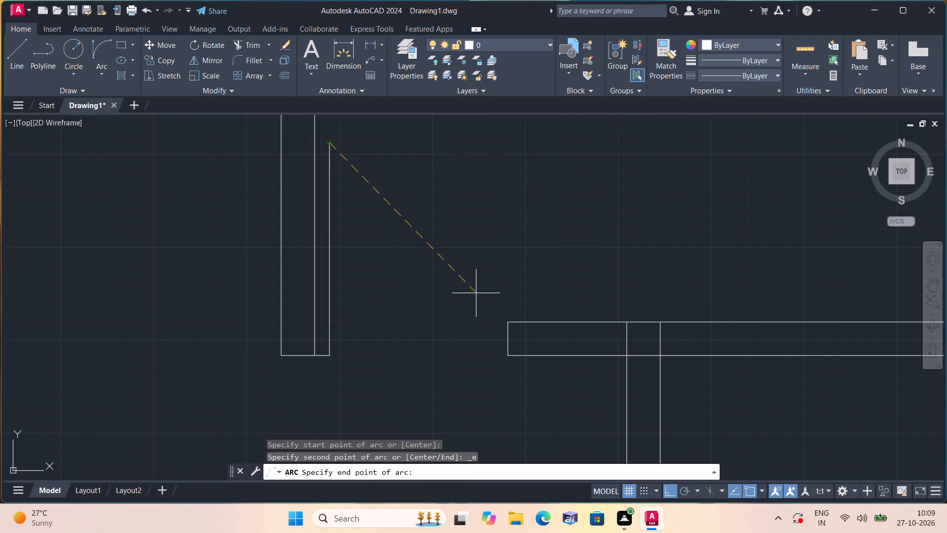
pyautogui.click(508, 326)
pyautogui.click(505, 229)
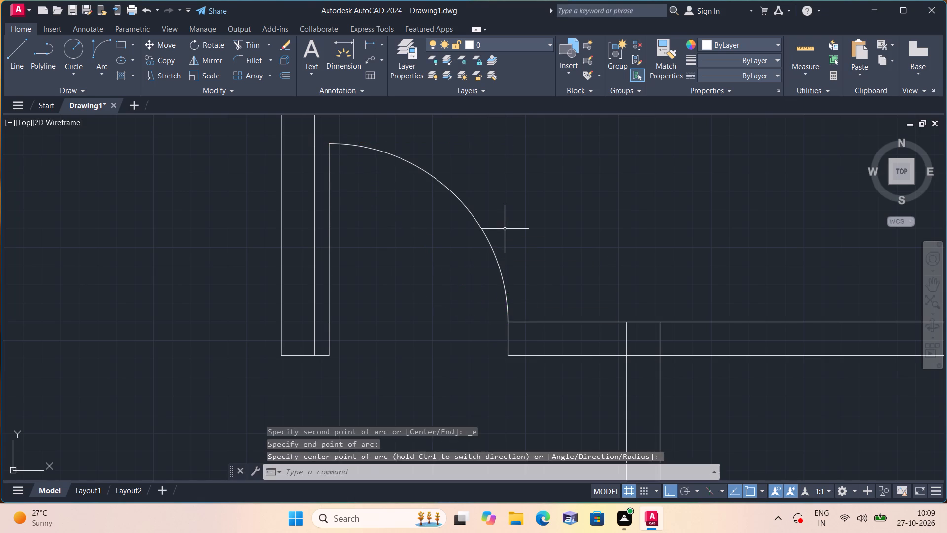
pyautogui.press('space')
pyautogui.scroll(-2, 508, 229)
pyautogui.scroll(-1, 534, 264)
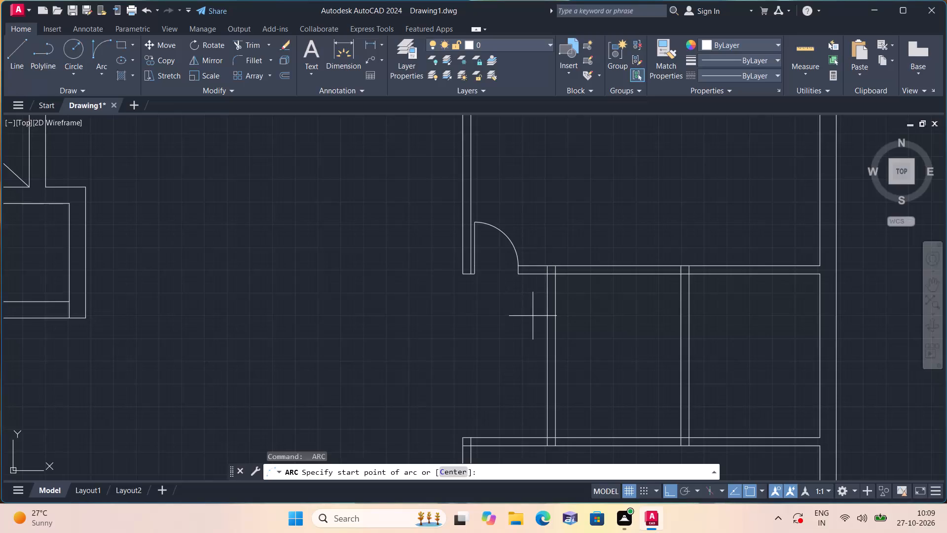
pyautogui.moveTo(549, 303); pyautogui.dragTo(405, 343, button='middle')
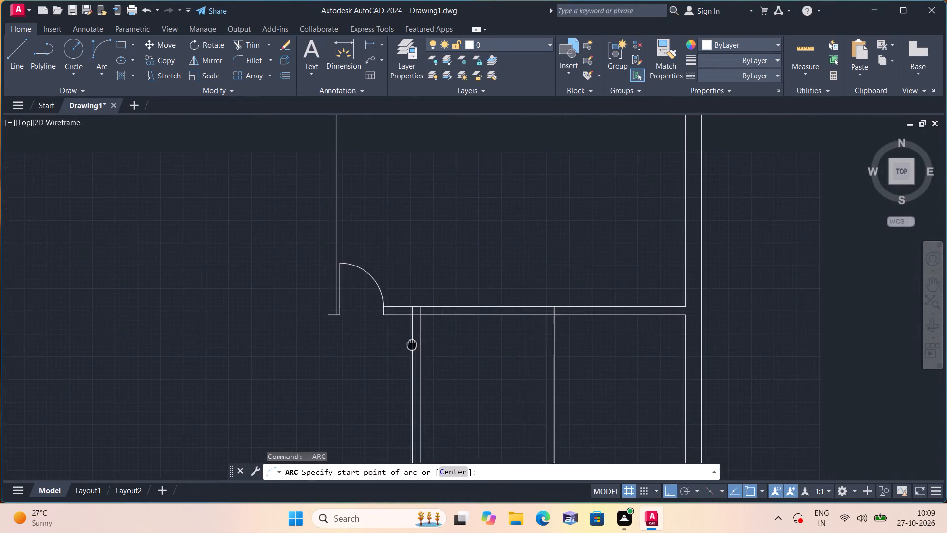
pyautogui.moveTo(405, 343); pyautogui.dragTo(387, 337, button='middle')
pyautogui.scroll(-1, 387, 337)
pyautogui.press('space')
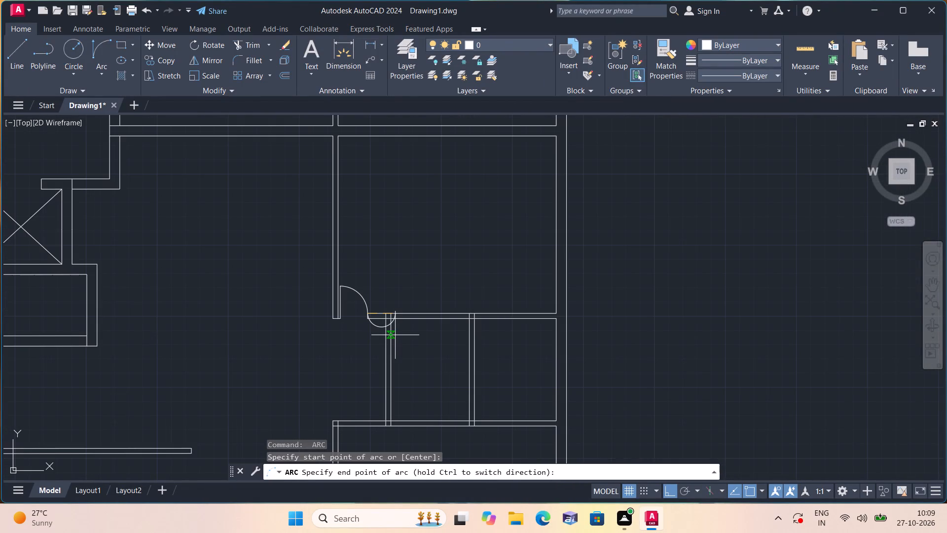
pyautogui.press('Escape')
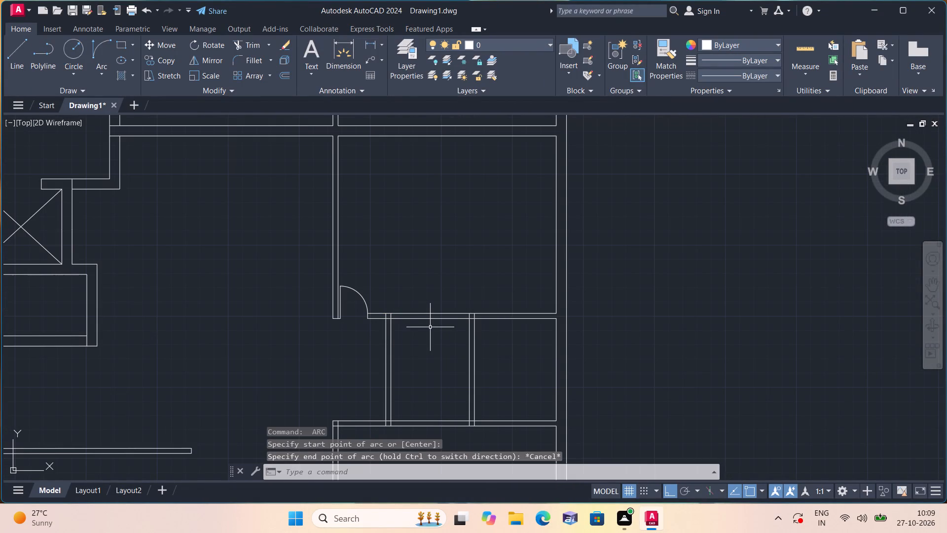
# From the right-hand partition's top right corner, draw a connected 2" line right, a jamb line down across the wall, and a 2' leaf line downward.
pyautogui.press('l')
pyautogui.press('space')
pyautogui.scroll(2, 468, 322)
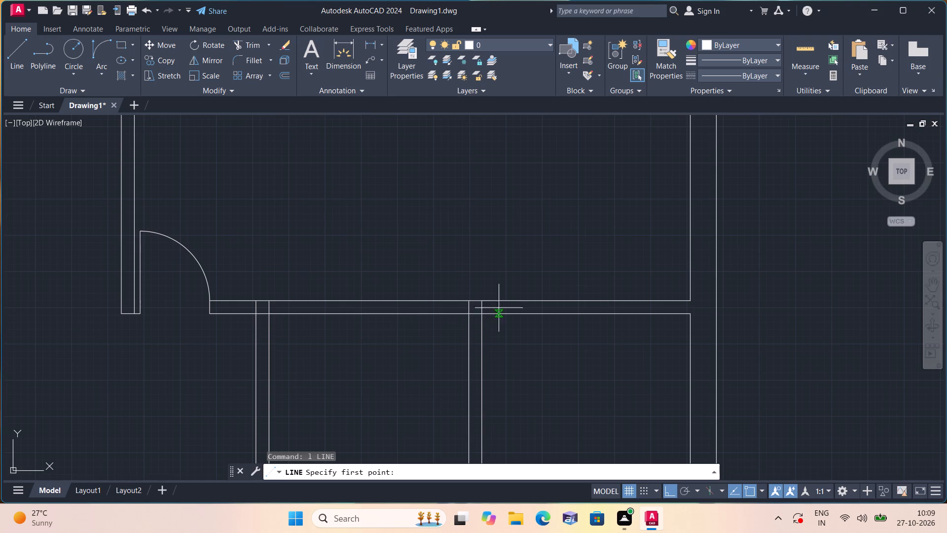
pyautogui.click(482, 302)
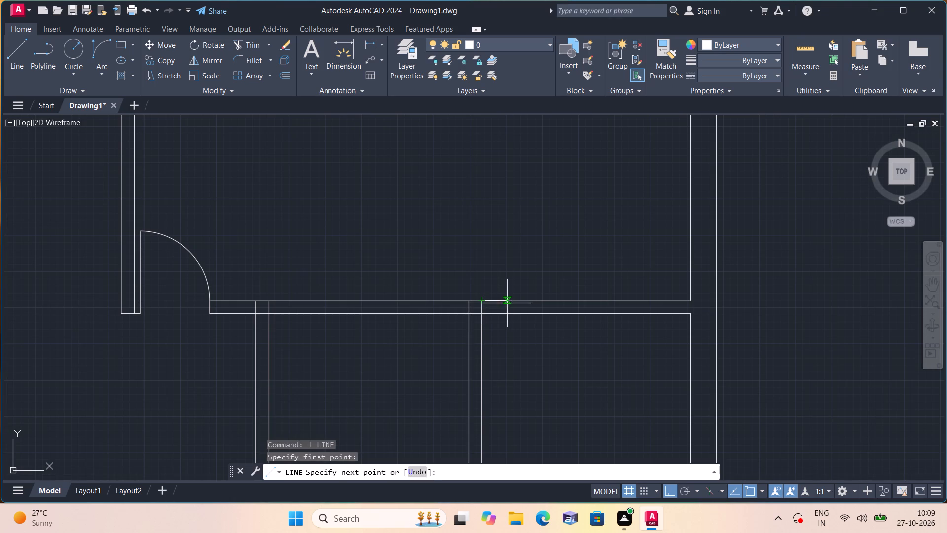
pyautogui.write('2"')
pyautogui.press('space')
pyautogui.scroll(2, 507, 305)
pyautogui.click(470, 322)
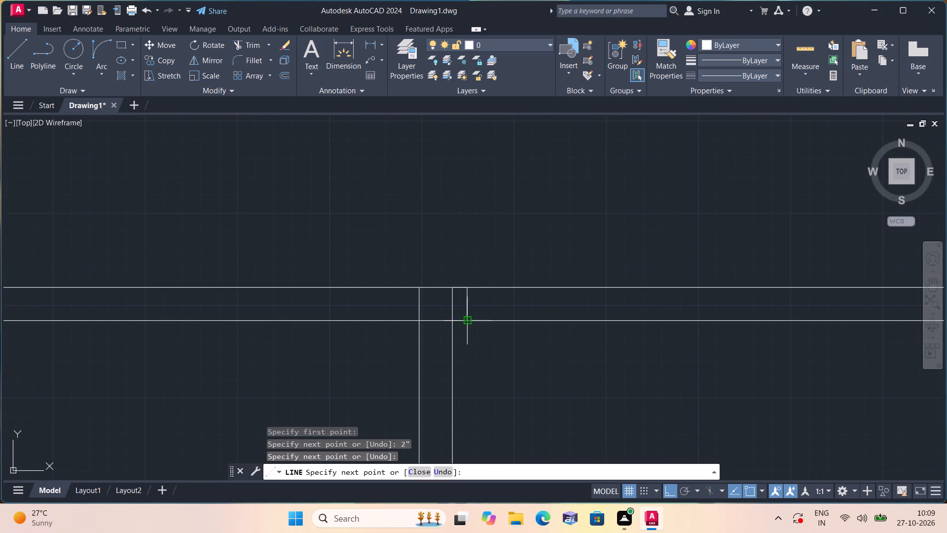
pyautogui.write("2'")
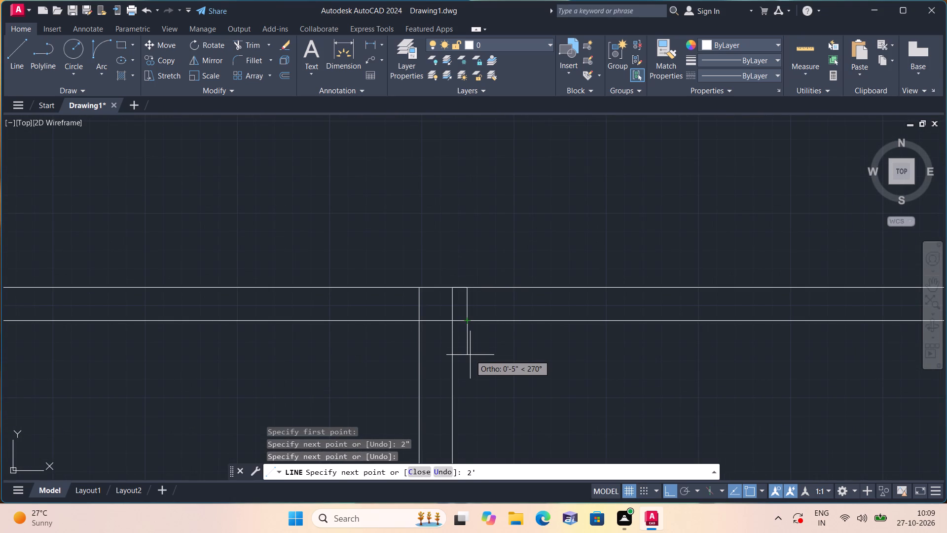
pyautogui.press('space')
pyautogui.moveTo(508, 381); pyautogui.dragTo(477, 283, button='middle')
pyautogui.scroll(-1, 508, 381)
pyautogui.press('space')
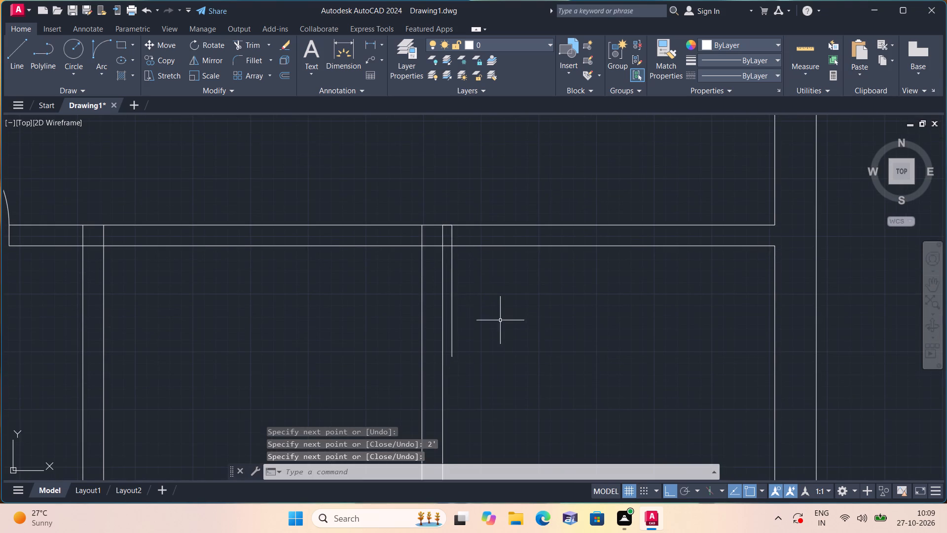
# Draw a 2' opening line right from this jamb's lower end and continue it up across the wall as the second jamb.
pyautogui.press('space')
pyautogui.click(456, 247)
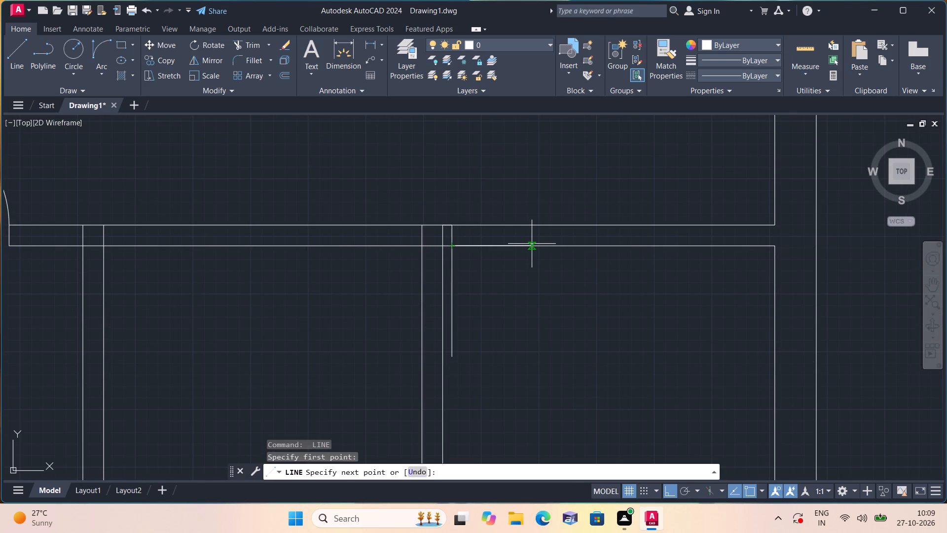
pyautogui.write("2'")
pyautogui.press('space')
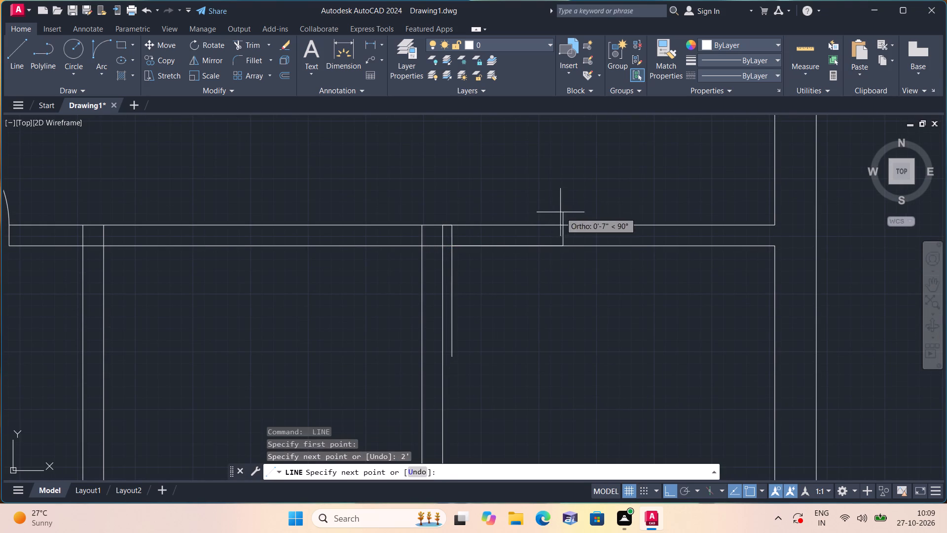
pyautogui.click(560, 220)
pyautogui.press('space')
# Trim both wall lines between the jambs to open the right-hand small room's doorway, and trim the short segments between partition and leaf.
pyautogui.press('t')
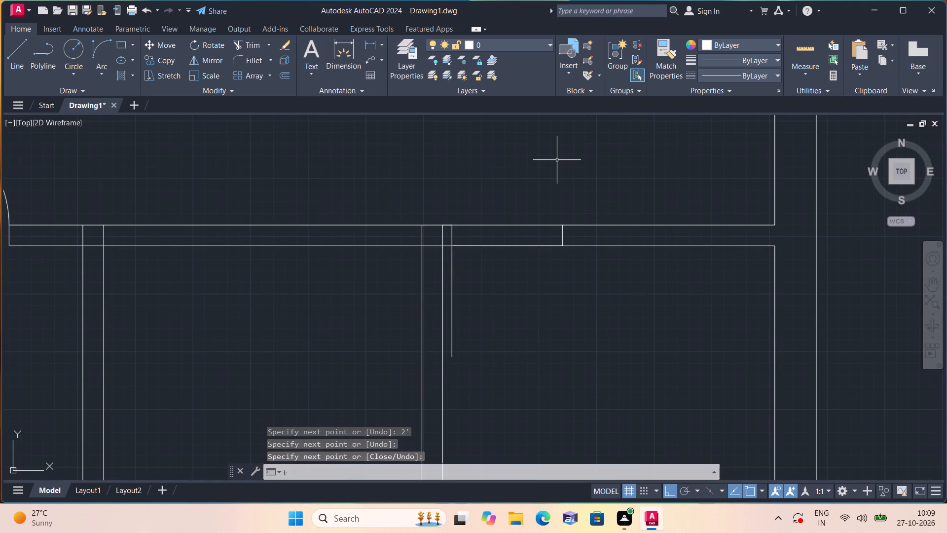
pyautogui.press('r')
pyautogui.write('im')
pyautogui.press('space')
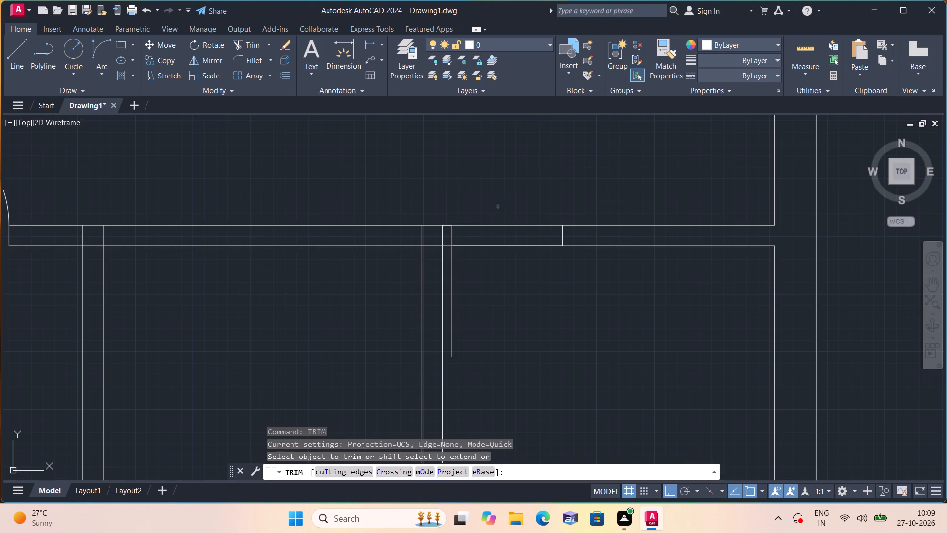
pyautogui.moveTo(497, 207); pyautogui.dragTo(518, 284)
pyautogui.scroll(2, 478, 262)
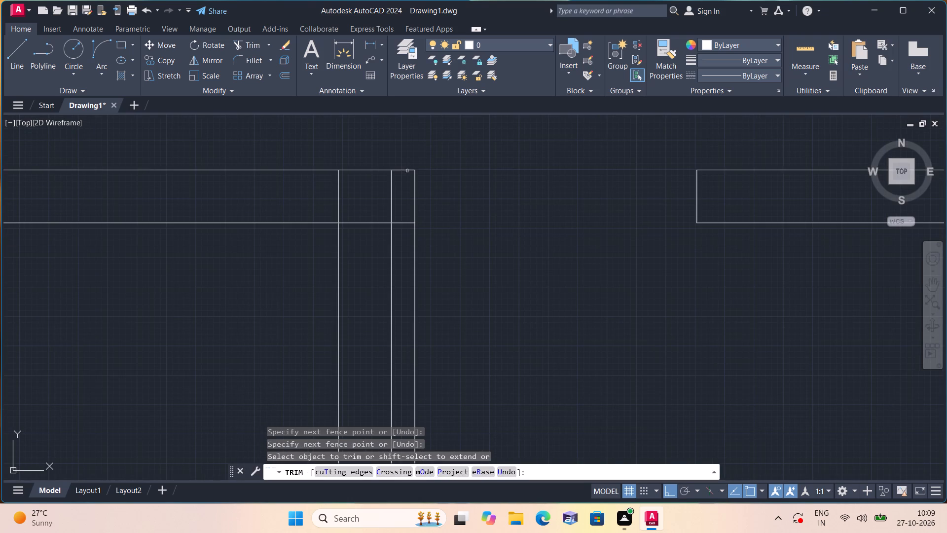
pyautogui.click(407, 169)
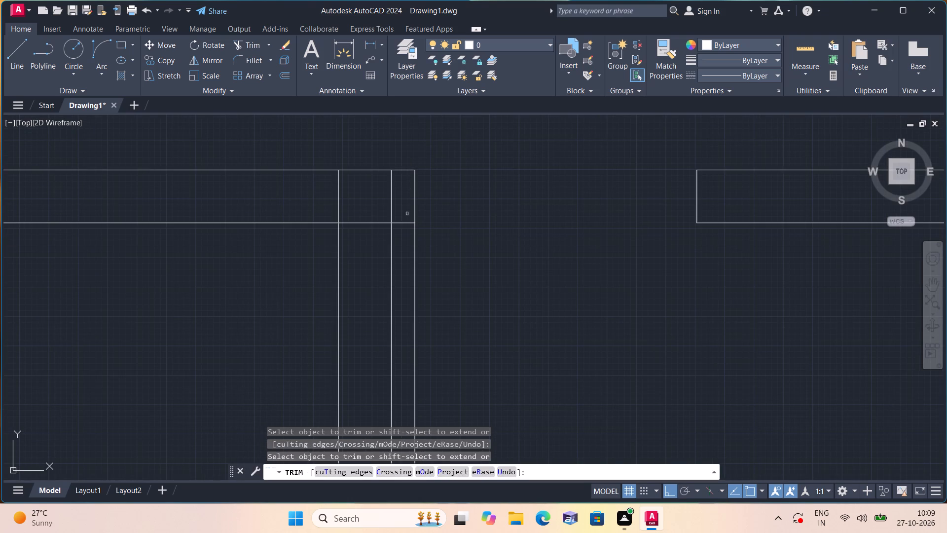
pyautogui.moveTo(407, 216); pyautogui.dragTo(408, 234)
pyautogui.press('space')
# Trim the lower wall line and the partition's left line where they cross inside the junction above the right-hand partition.
pyautogui.press('space')
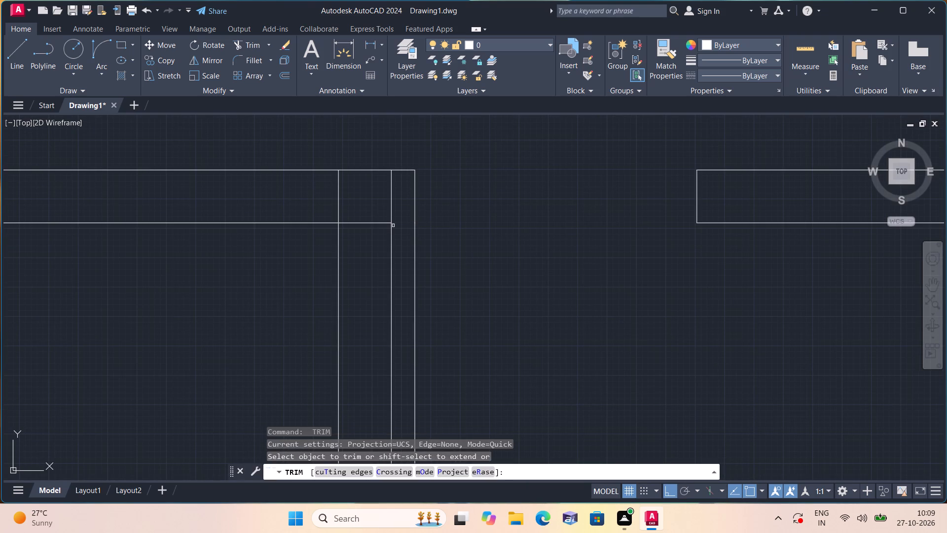
pyautogui.moveTo(363, 221); pyautogui.dragTo(367, 235)
pyautogui.moveTo(369, 227); pyautogui.dragTo(462, 244, button='middle')
pyautogui.scroll(-1, 369, 227)
pyautogui.scroll(-2, 461, 247)
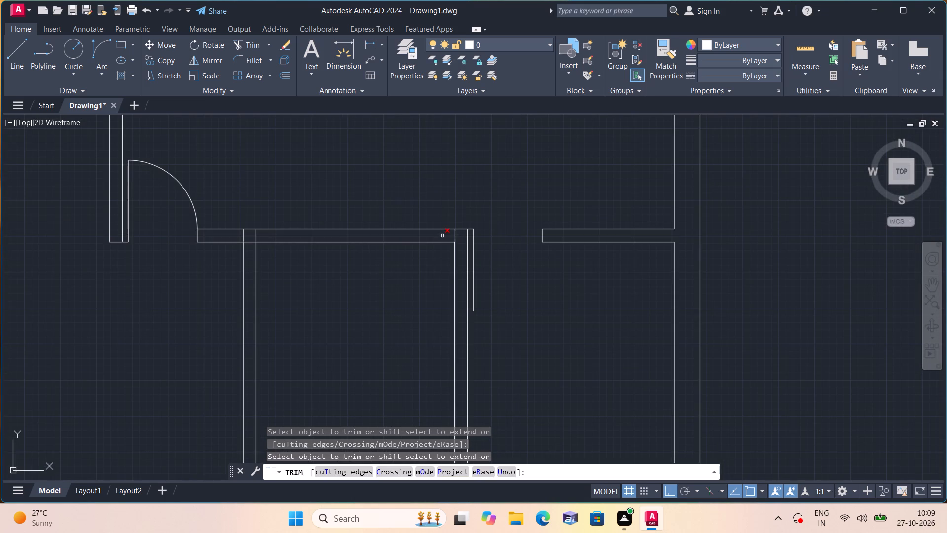
pyautogui.click(455, 236)
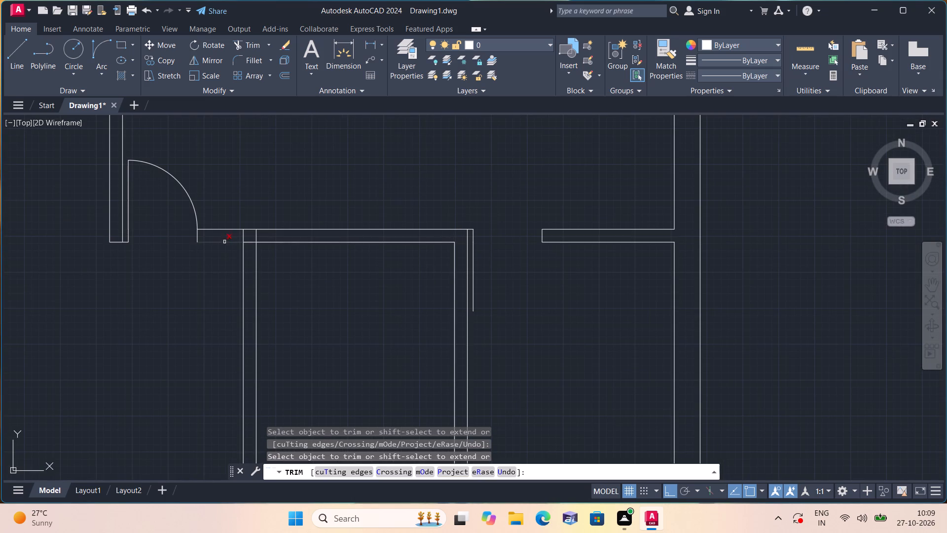
# Trim the wall and partition line segments that cross inside the junction above the left-hand partition.
pyautogui.click(228, 238)
pyautogui.click(260, 235)
pyautogui.click(254, 243)
pyautogui.press('space')
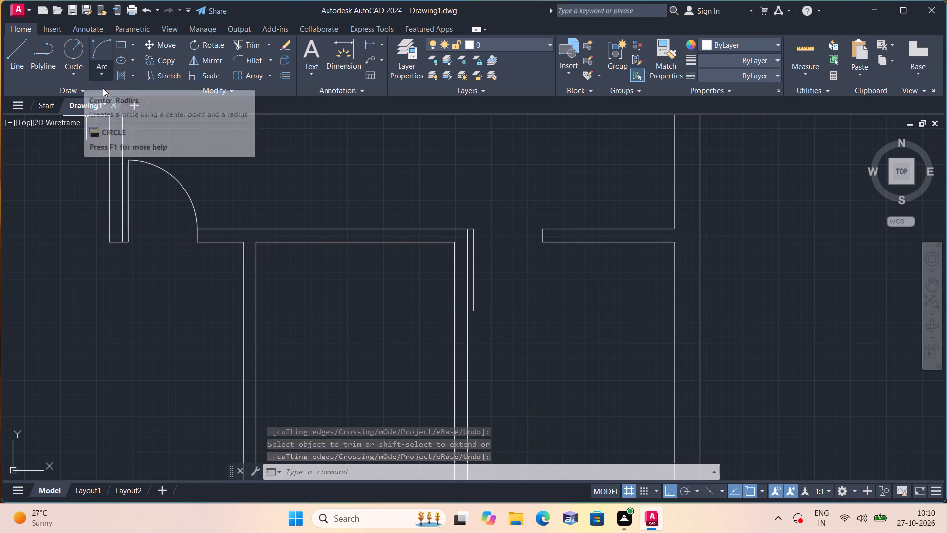
# Draw the right-hand small room's door swing as a Start, End, Direction arc from the leaf's lower end to the opposite jamb's lower end.
pyautogui.click(106, 74)
pyautogui.click(160, 228)
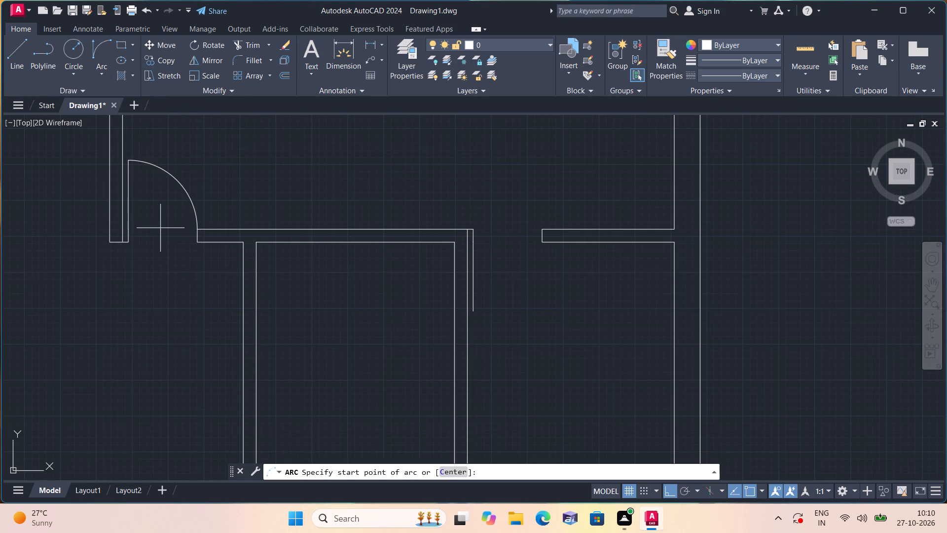
pyautogui.click(473, 313)
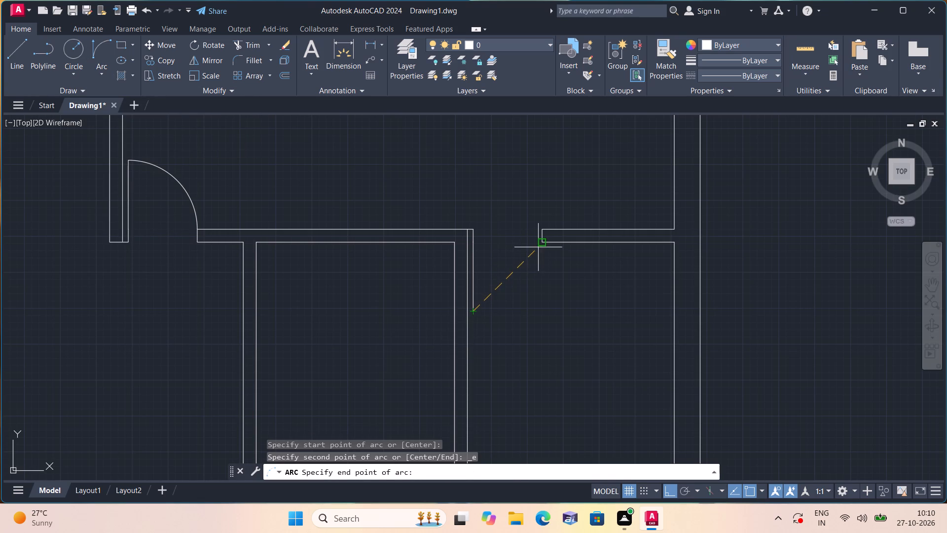
pyautogui.moveTo(541, 243); pyautogui.dragTo(540, 265)
pyautogui.click(547, 300)
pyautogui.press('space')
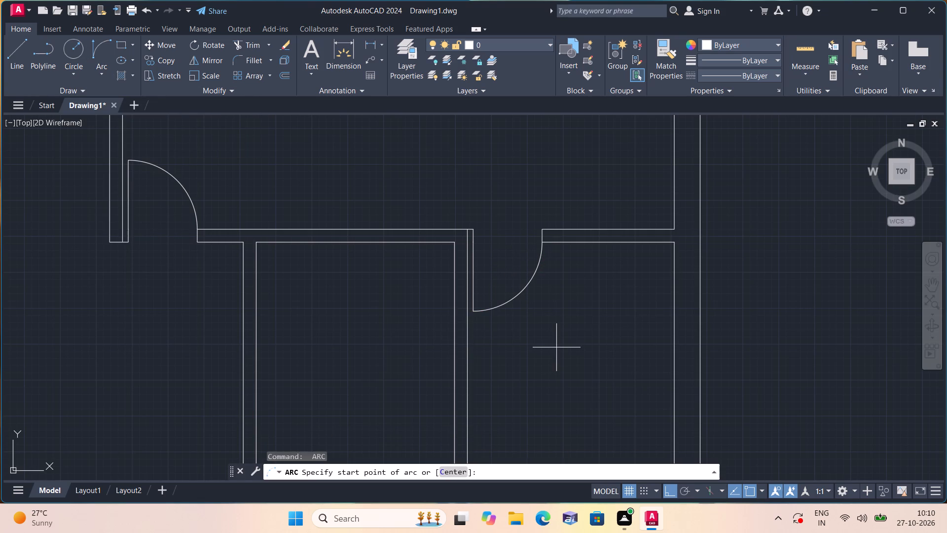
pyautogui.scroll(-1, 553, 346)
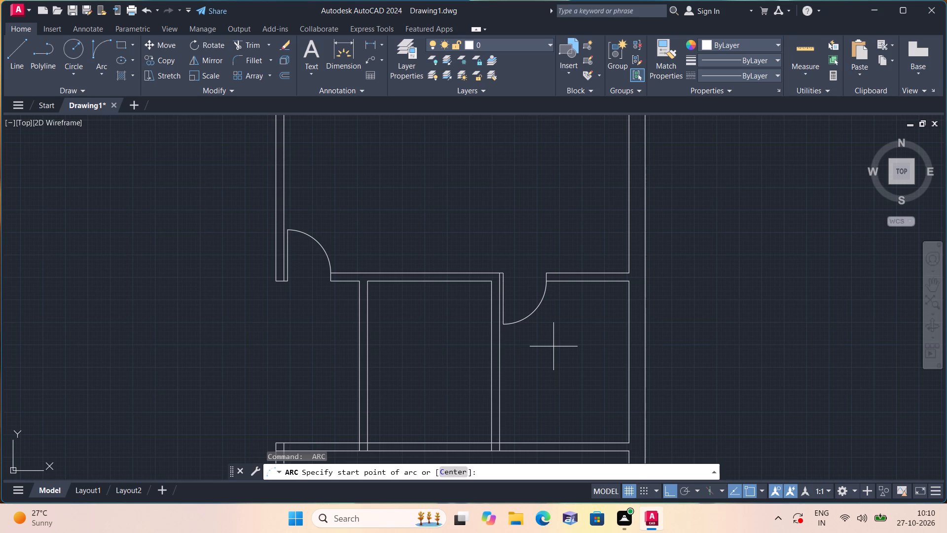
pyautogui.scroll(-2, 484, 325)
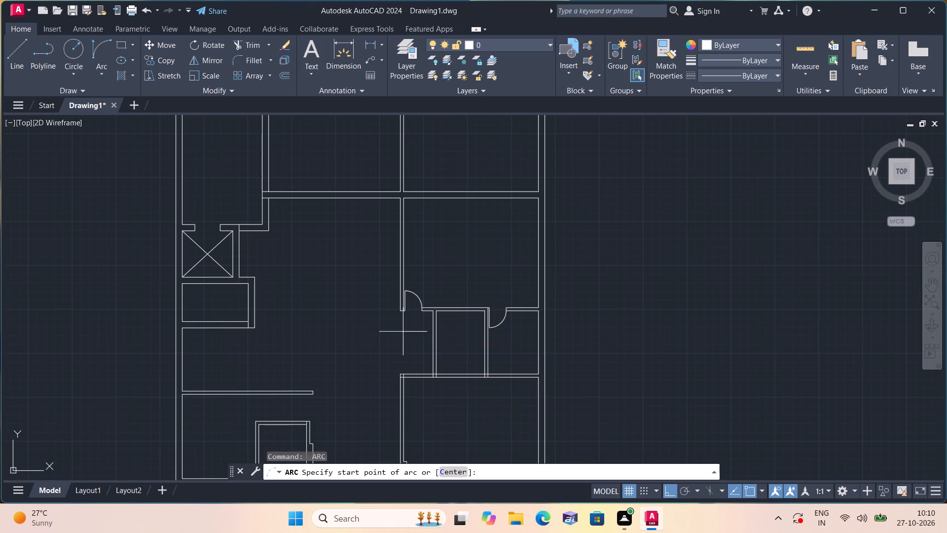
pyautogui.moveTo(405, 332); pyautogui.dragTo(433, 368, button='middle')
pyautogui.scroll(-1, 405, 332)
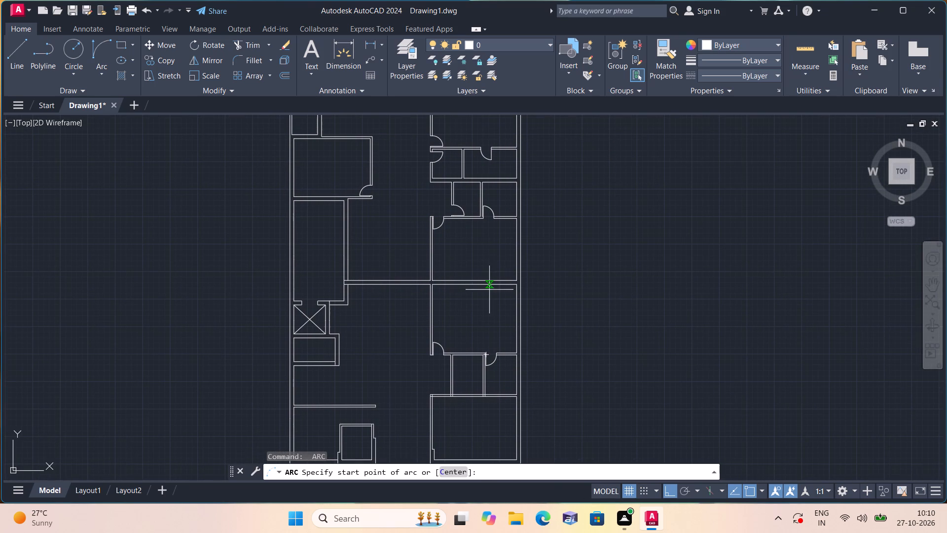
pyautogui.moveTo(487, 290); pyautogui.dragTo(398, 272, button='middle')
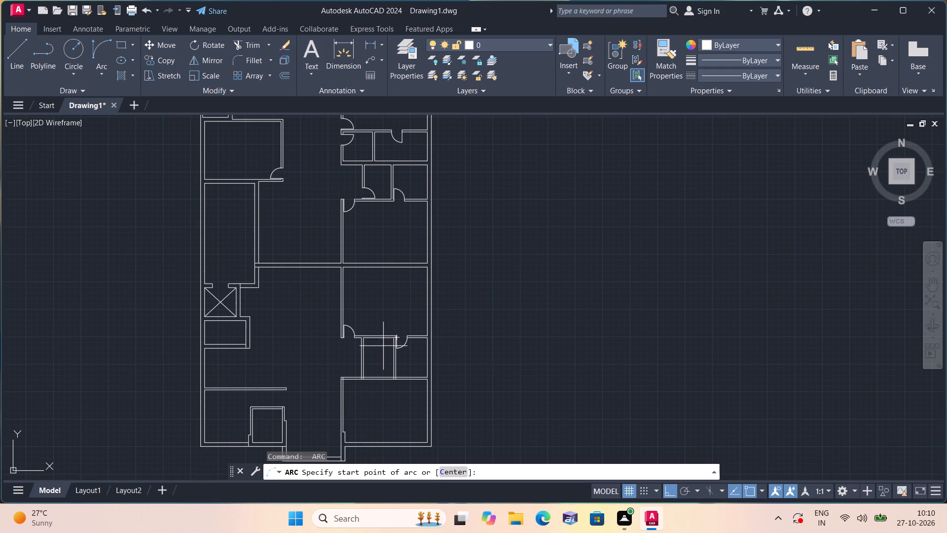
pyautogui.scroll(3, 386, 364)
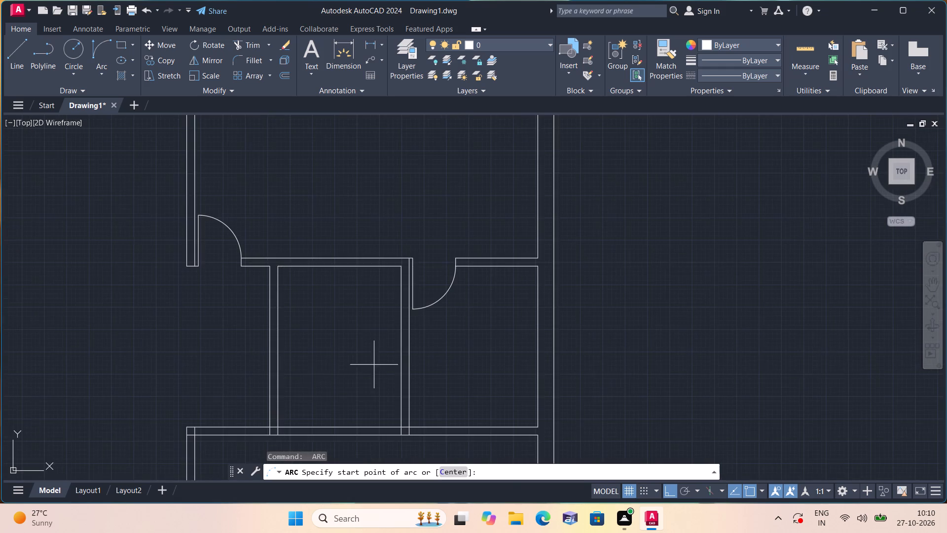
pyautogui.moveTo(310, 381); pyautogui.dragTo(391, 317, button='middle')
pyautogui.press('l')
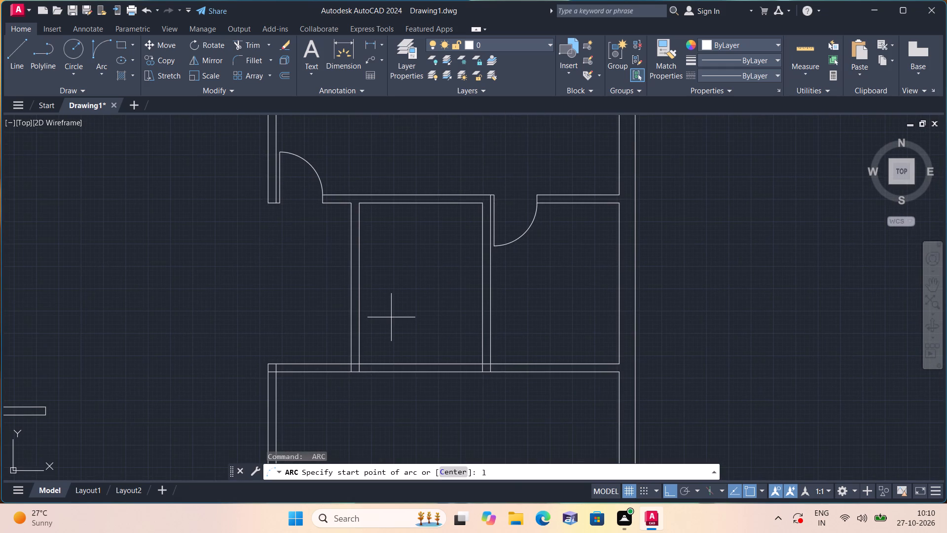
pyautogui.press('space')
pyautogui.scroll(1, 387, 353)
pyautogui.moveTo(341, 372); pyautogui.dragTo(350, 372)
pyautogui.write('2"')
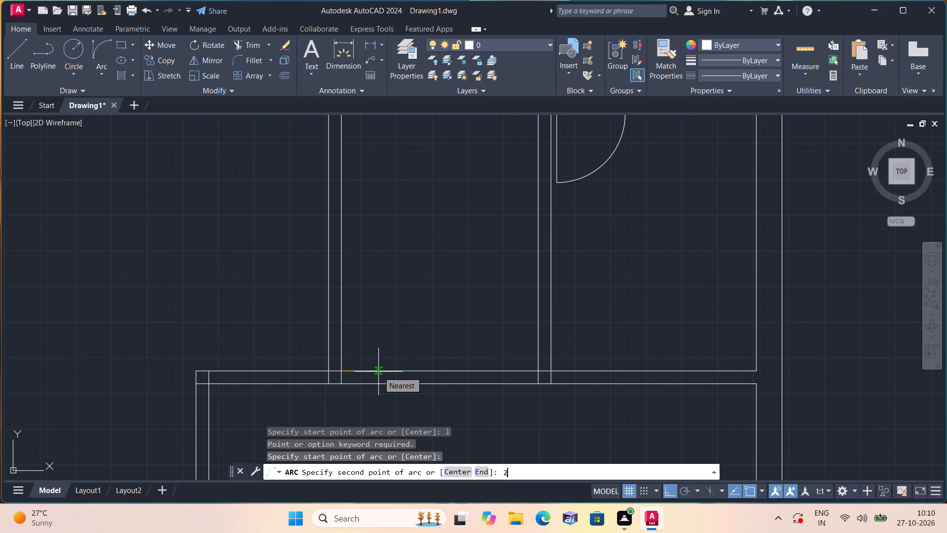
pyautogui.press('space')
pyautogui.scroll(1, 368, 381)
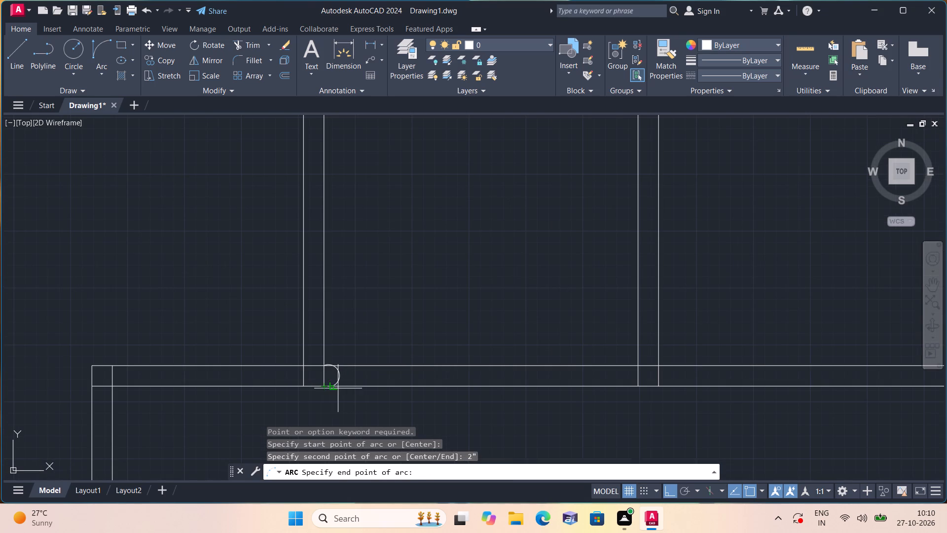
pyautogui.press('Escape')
# Where the left-hand partition's right line meets the lower wall, draw connected lines: 2" right, down across the wall, 2' right, and up as the second jamb.
pyautogui.press('l')
pyautogui.press('space')
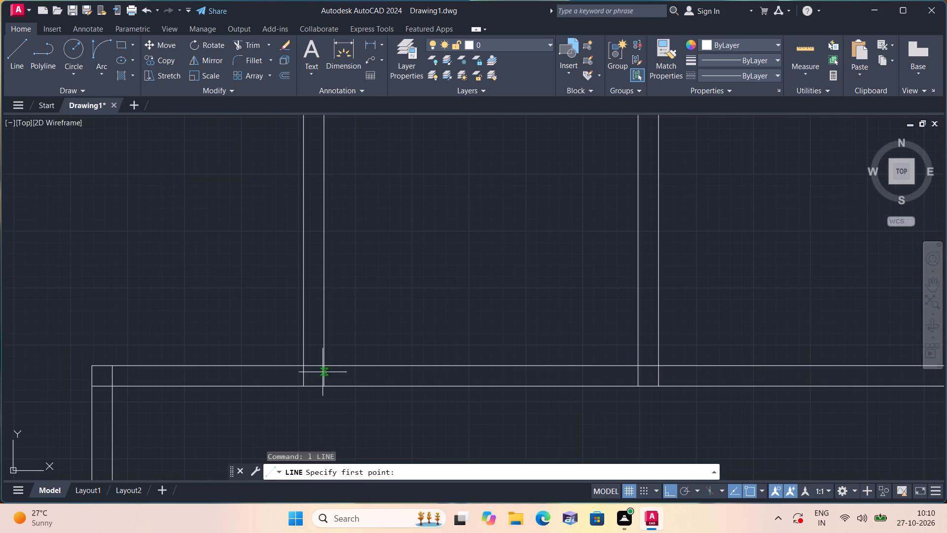
pyautogui.click(322, 366)
pyautogui.write('2"')
pyautogui.press('space')
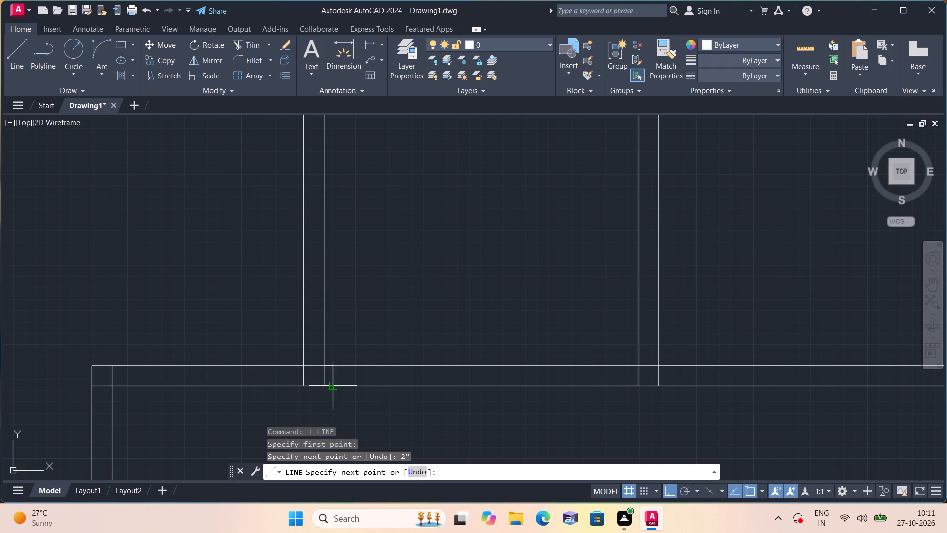
pyautogui.click(330, 390)
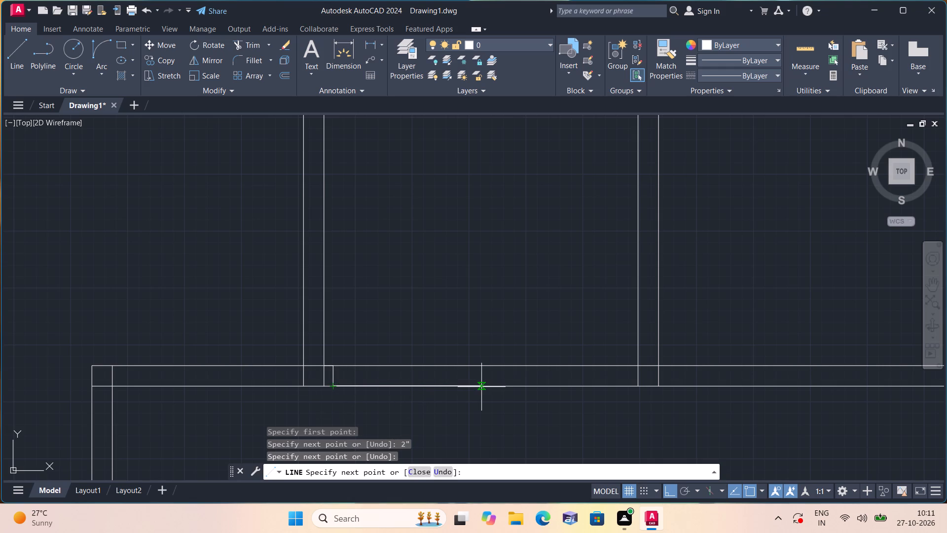
pyautogui.write("2'")
pyautogui.press('space')
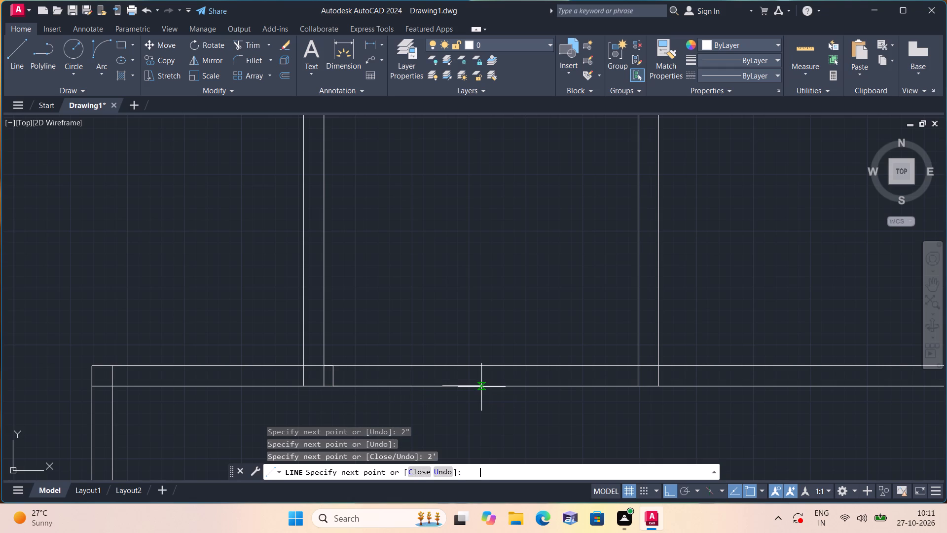
pyautogui.click(442, 361)
pyautogui.press('space')
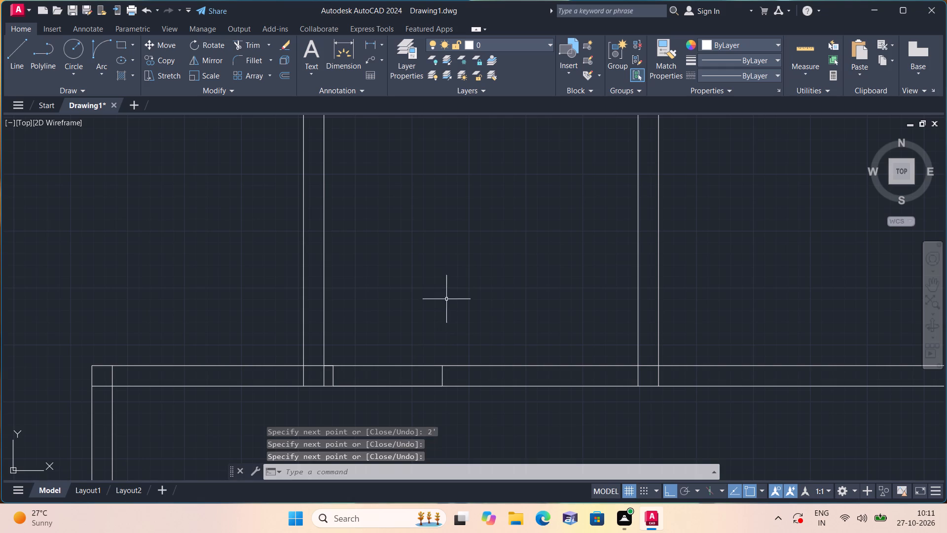
# Trim both lower wall lines between the two jambs to open the middle small room's doorway.
pyautogui.write('trim')
pyautogui.press('space')
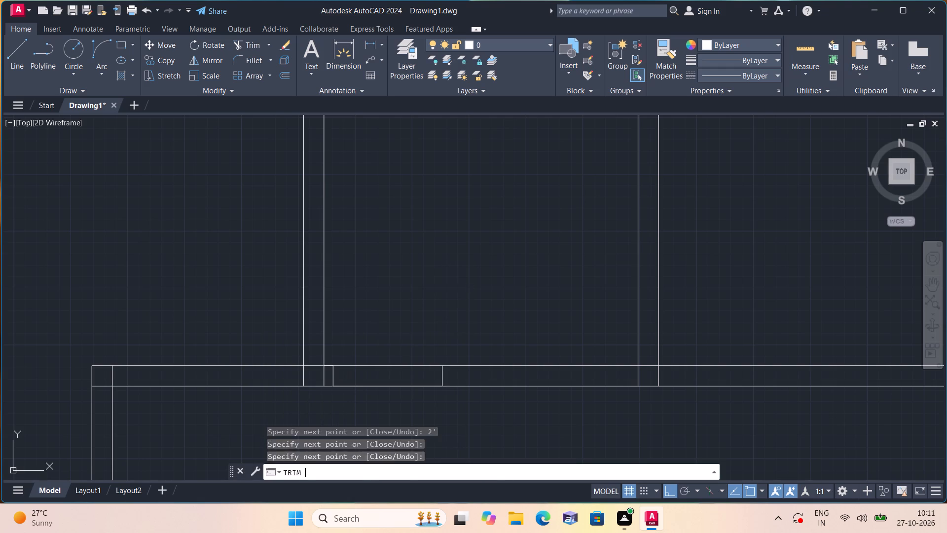
pyautogui.moveTo(425, 318); pyautogui.dragTo(414, 396)
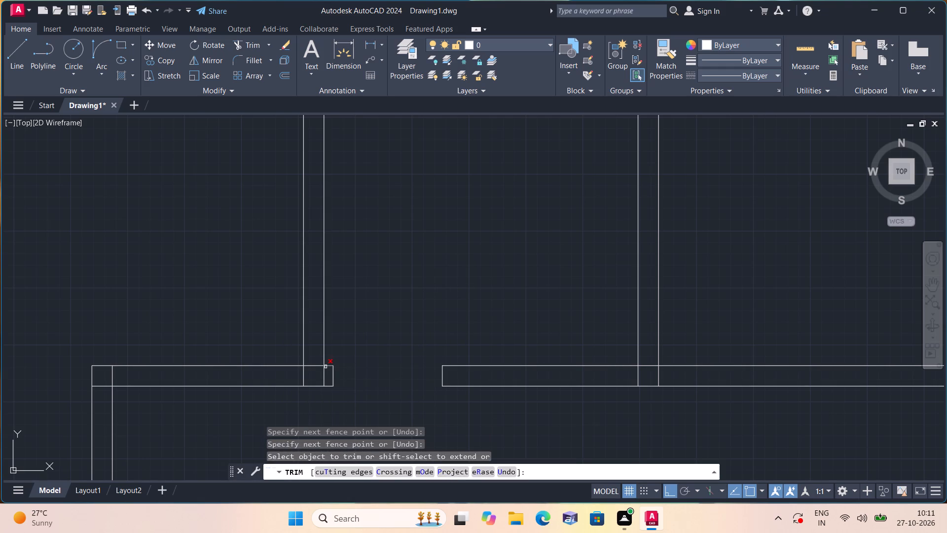
# Trim the wall's upper line where it crosses the left-hand partition's base and the short stub between the partition and the first jamb.
pyautogui.click(327, 367)
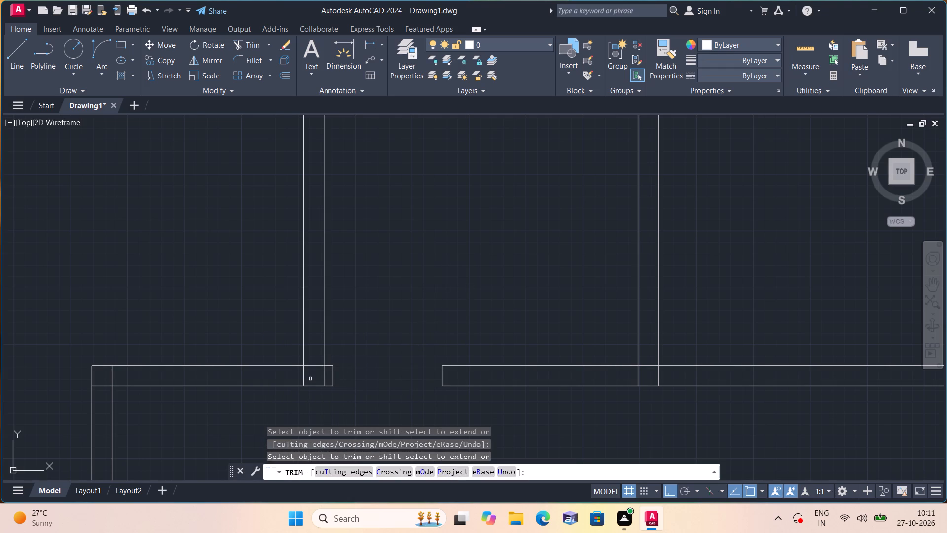
pyautogui.moveTo(313, 362); pyautogui.dragTo(321, 373)
pyautogui.click(326, 373)
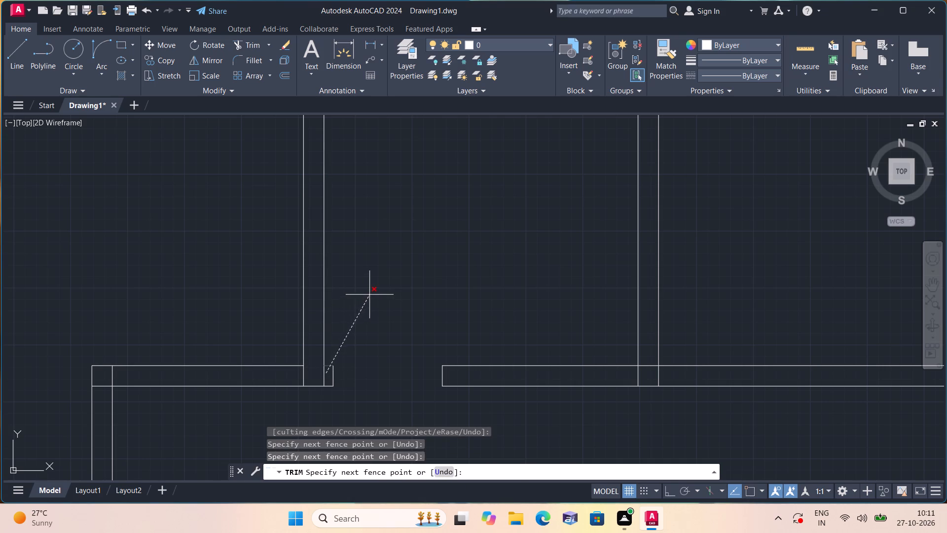
pyautogui.scroll(1, 328, 377)
pyautogui.click(327, 374)
pyautogui.scroll(-1, 357, 331)
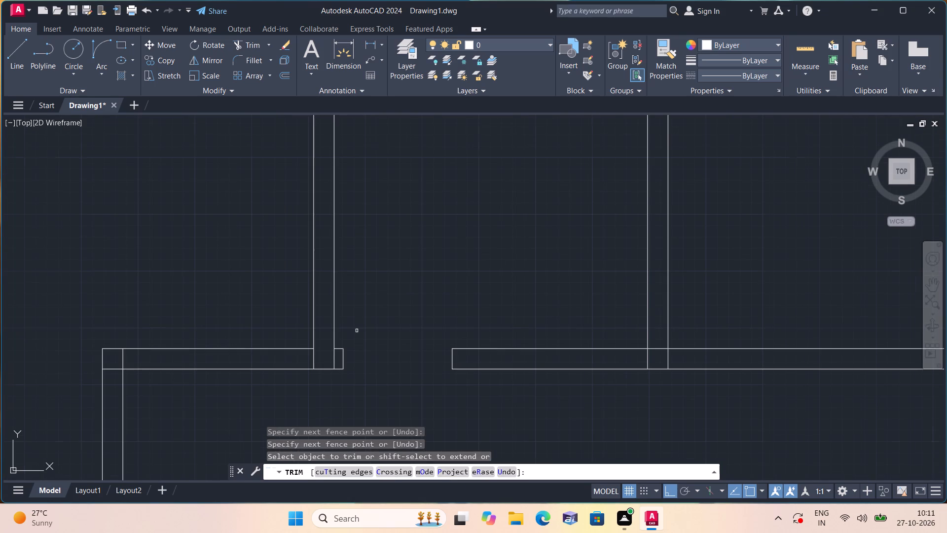
pyautogui.scroll(1, 357, 331)
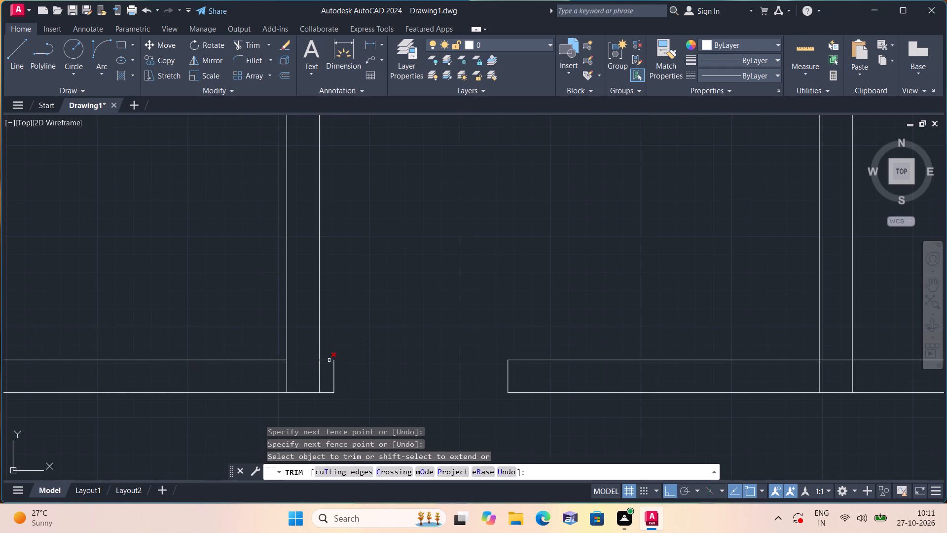
pyautogui.click(330, 359)
pyautogui.press('space')
# Draw a 2' door leaf line upward from the upper end of the middle small room's left jamb.
pyautogui.write('l')
pyautogui.press('space')
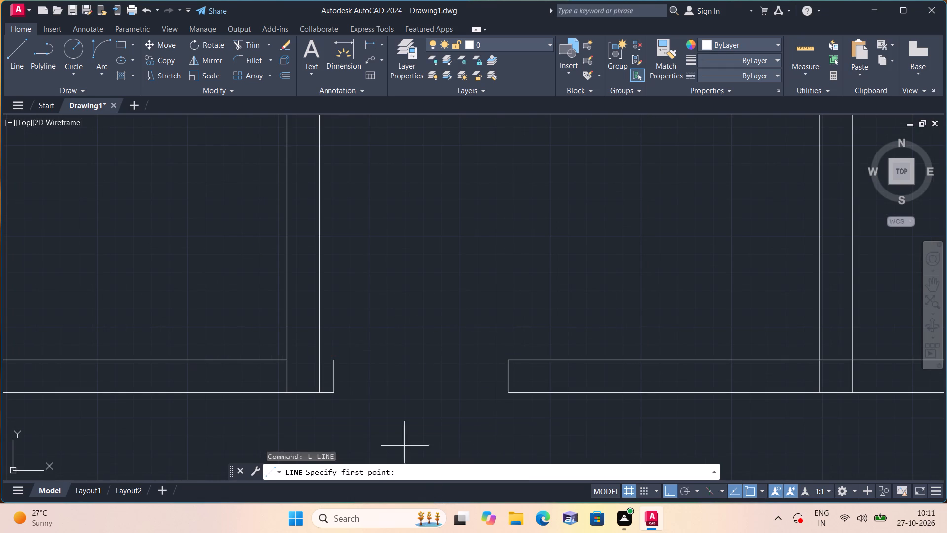
pyautogui.click(331, 358)
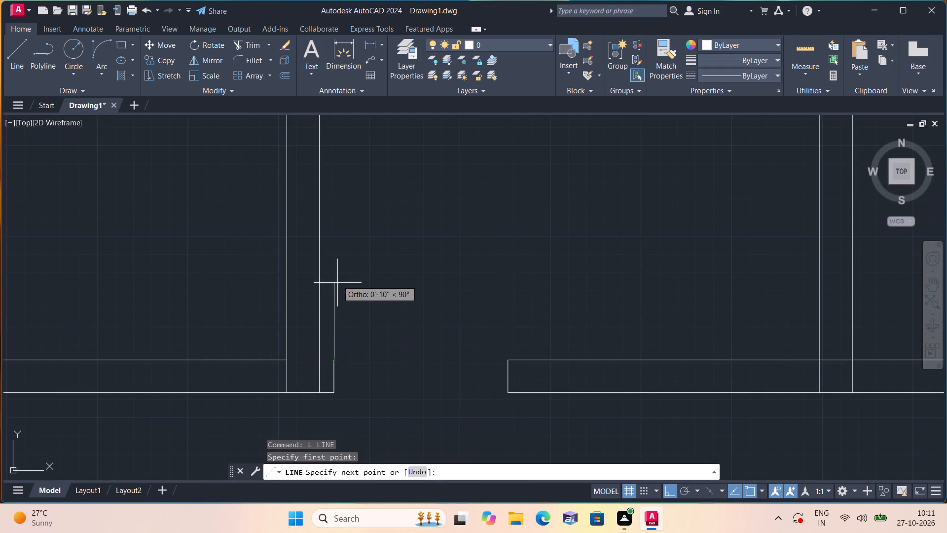
pyautogui.write("2'")
pyautogui.press('space')
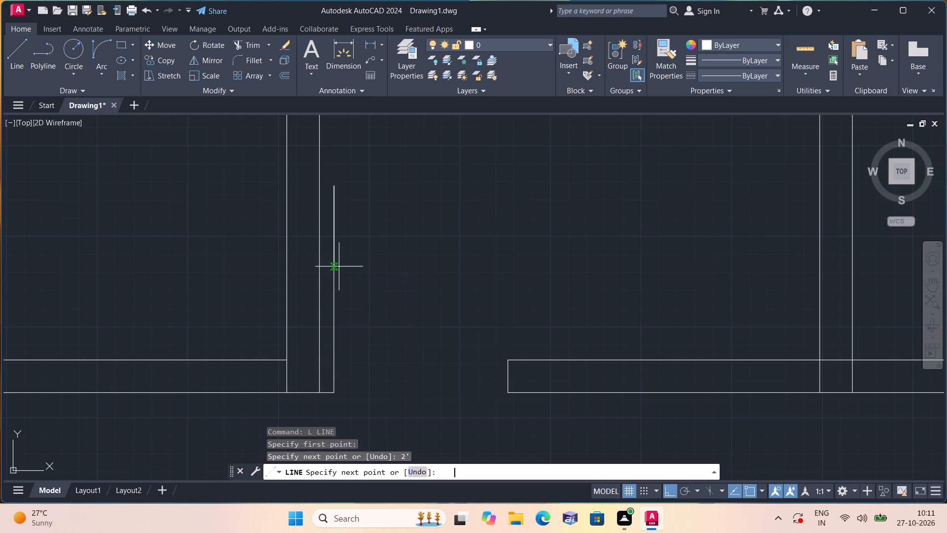
pyautogui.press('space')
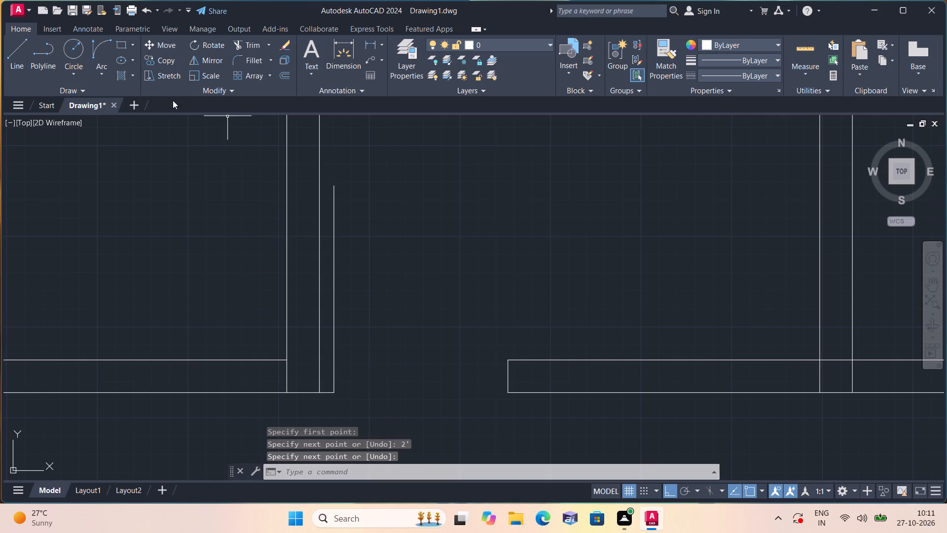
# Draw the middle small room's door swing as a Start, End, Direction arc from the leaf's top to the right jamb's upper end.
pyautogui.click(98, 76)
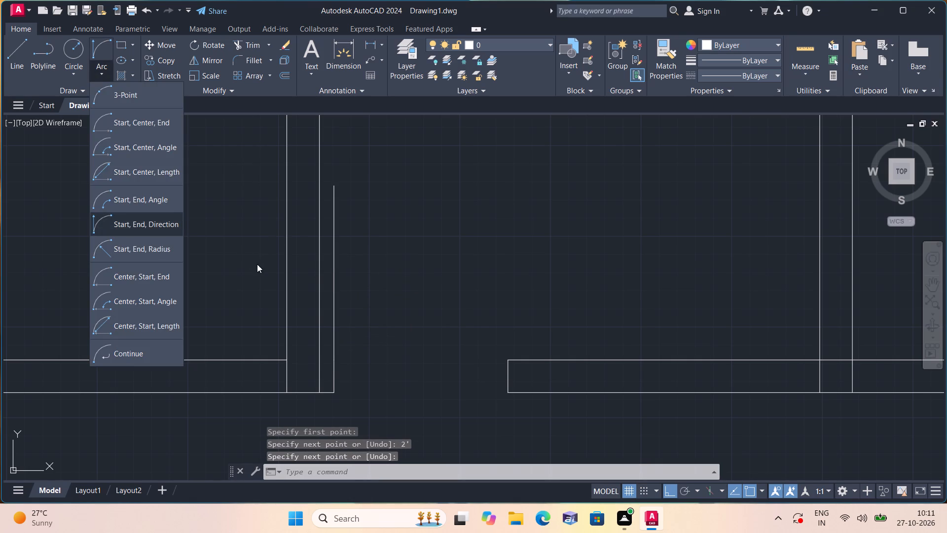
pyautogui.click(148, 222)
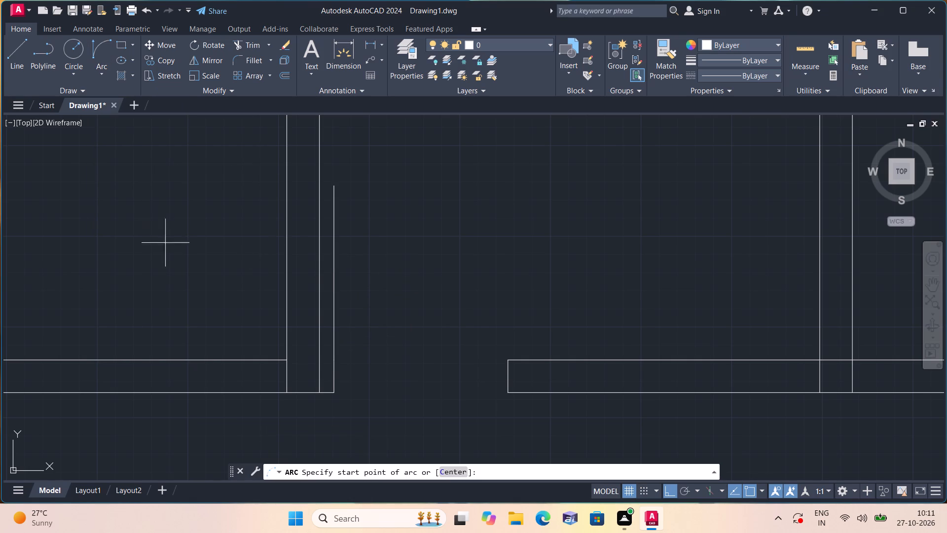
pyautogui.click(333, 188)
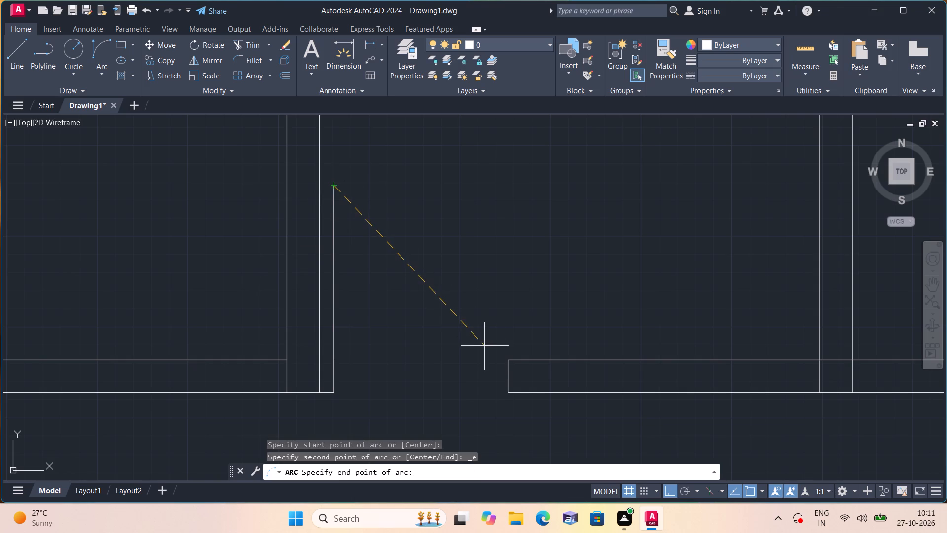
pyautogui.moveTo(509, 361); pyautogui.dragTo(510, 356)
pyautogui.click(512, 248)
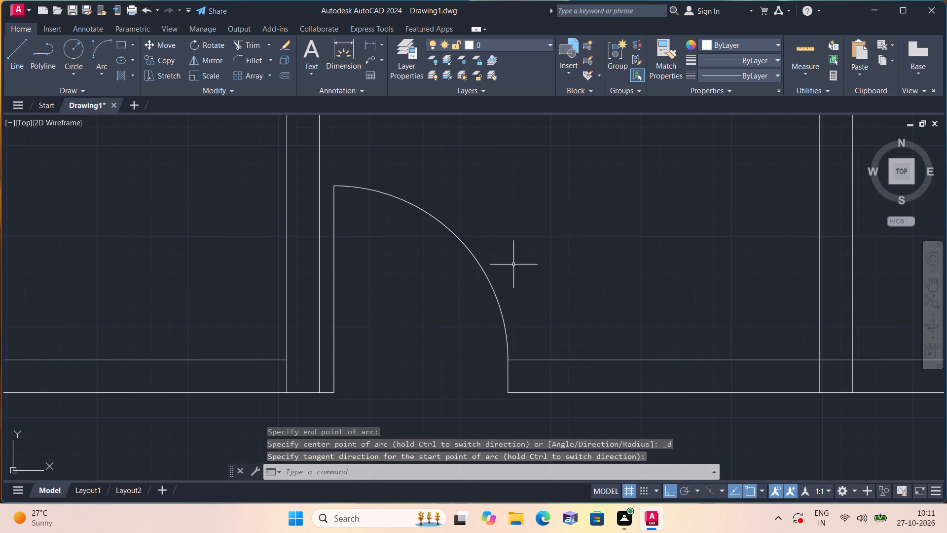
# Draw a jamb line across the lower-right room's top wall, 6" in from its inner left corner, and erase the guide segment.
pyautogui.scroll(-2, 518, 266)
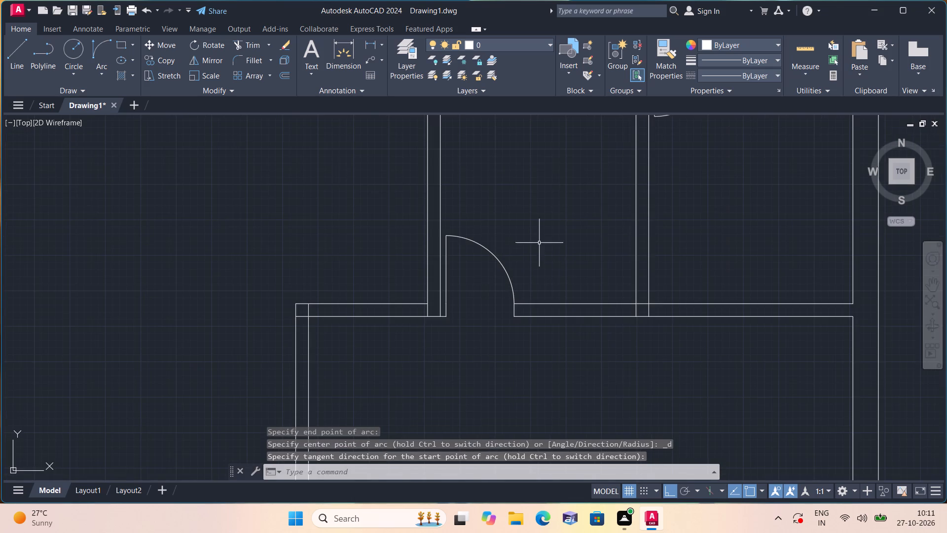
pyautogui.scroll(-2, 541, 237)
pyautogui.moveTo(542, 233); pyautogui.dragTo(530, 285, button='middle')
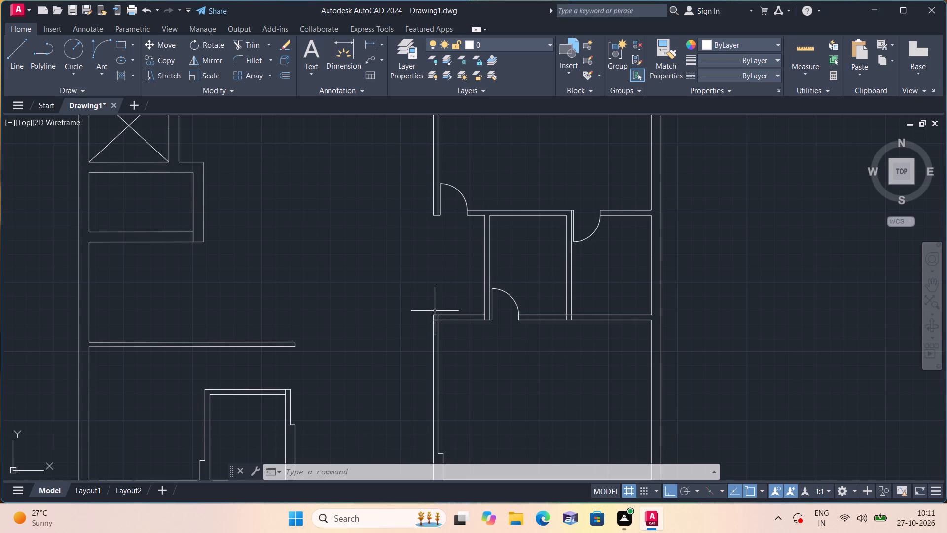
pyautogui.press('l')
pyautogui.press('space')
pyautogui.scroll(3, 444, 333)
pyautogui.click(420, 293)
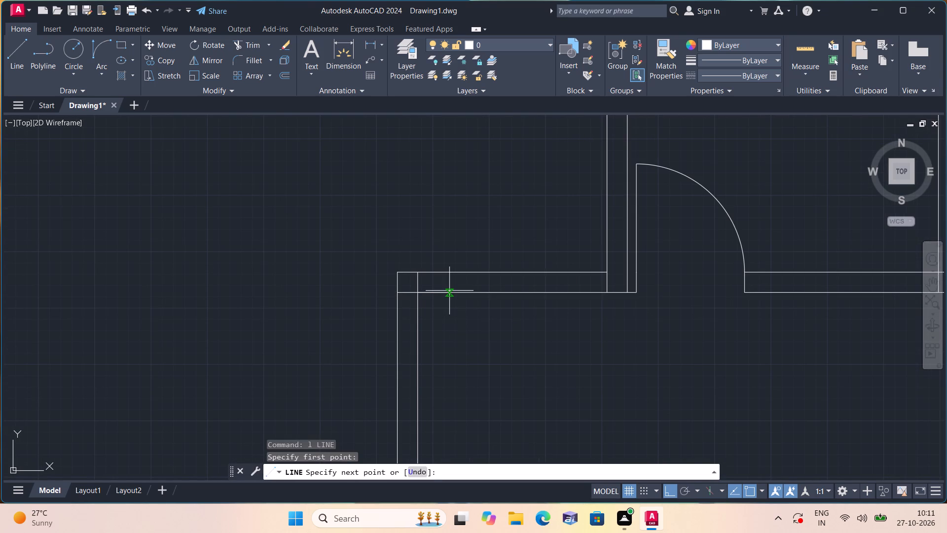
pyautogui.write('6"')
pyautogui.press('space')
pyautogui.click(445, 272)
pyautogui.press('space')
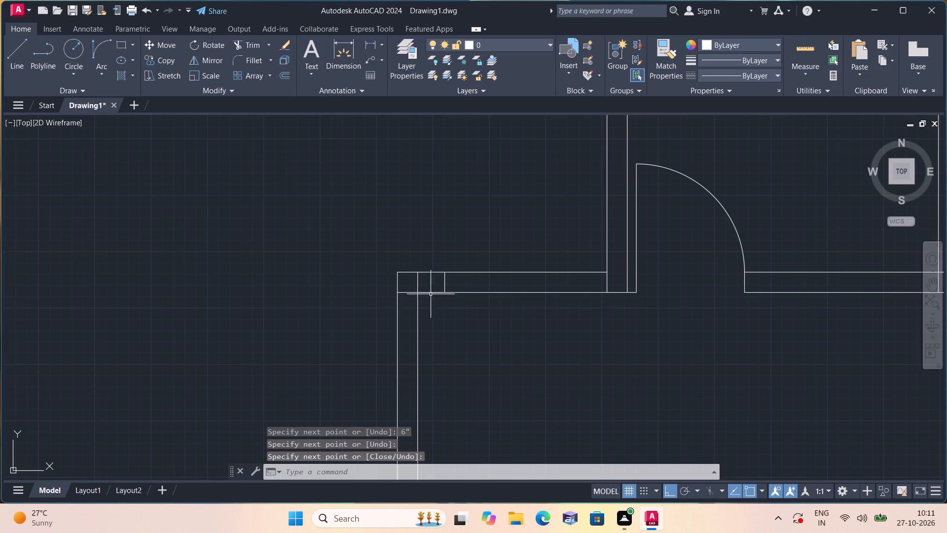
pyautogui.click(429, 294)
pyautogui.press('Delete')
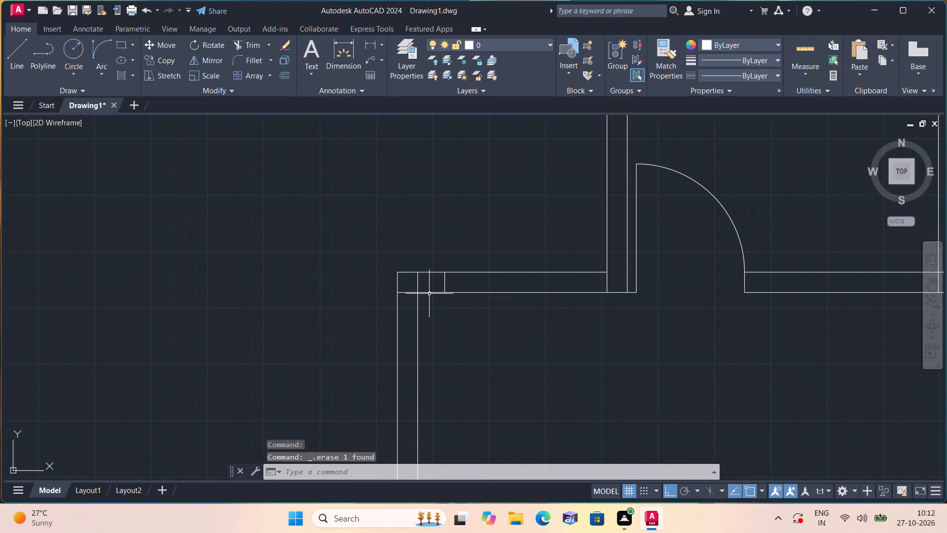
# Trim the overlapping wall lines inside the lower-right room's upper-left corner.
pyautogui.write('trim')
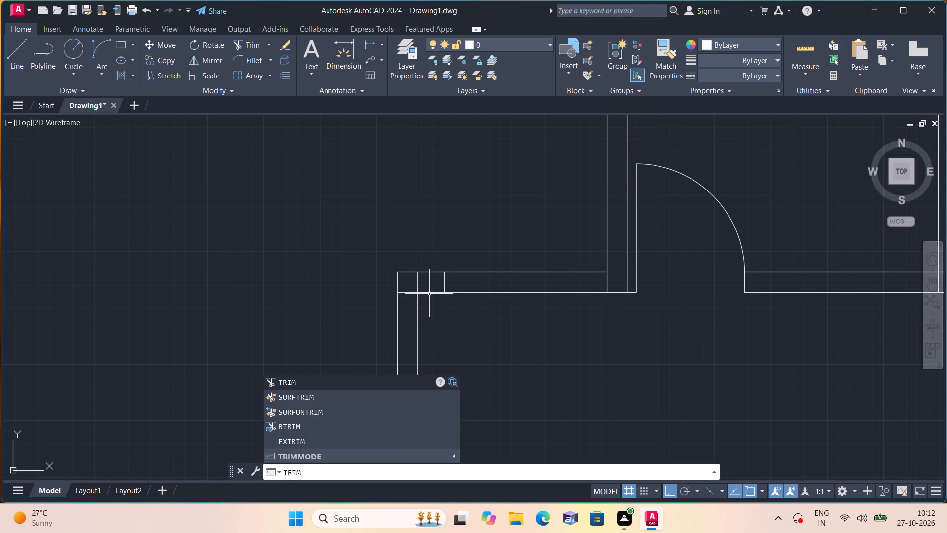
pyautogui.scroll(1, 429, 294)
pyautogui.press('space')
pyautogui.scroll(1, 420, 291)
pyautogui.moveTo(409, 266); pyautogui.dragTo(375, 296)
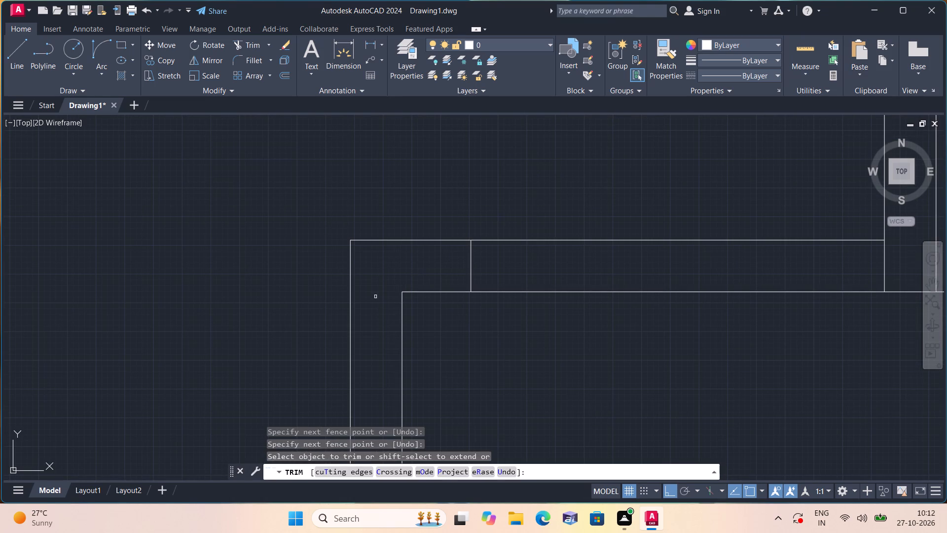
pyautogui.press('space')
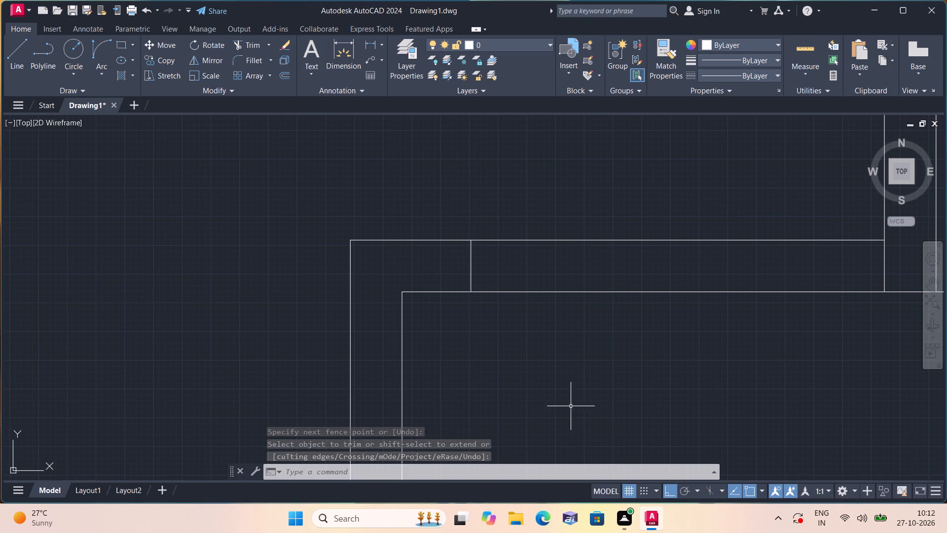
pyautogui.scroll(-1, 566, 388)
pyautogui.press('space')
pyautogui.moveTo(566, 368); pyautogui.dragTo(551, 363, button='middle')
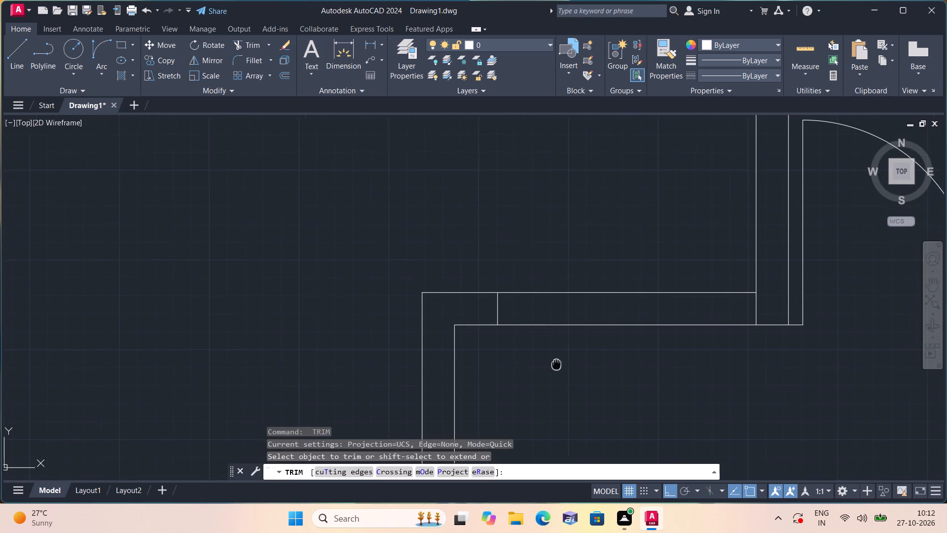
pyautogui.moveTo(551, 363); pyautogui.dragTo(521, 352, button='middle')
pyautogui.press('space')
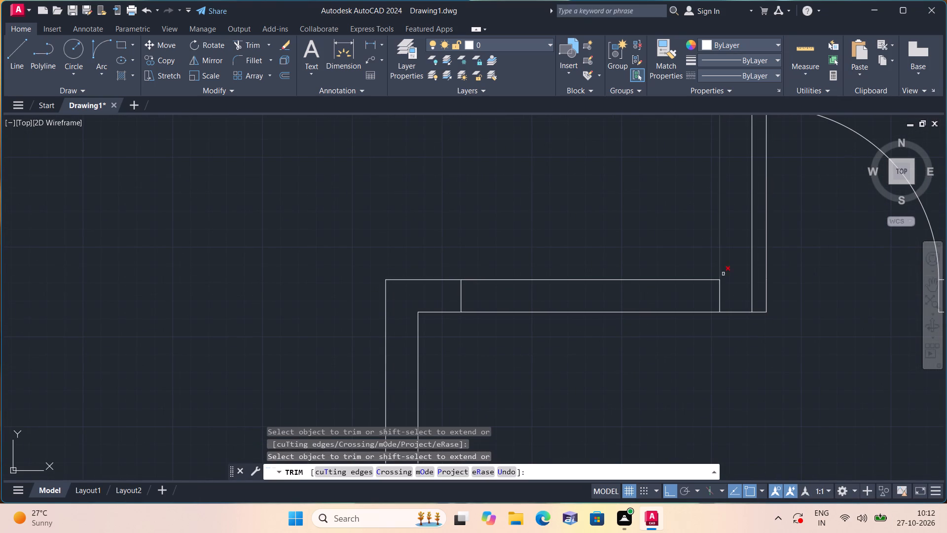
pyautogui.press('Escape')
# Draw a second jamb line across the same wall, 2" left of the small room's partition, and erase the guide segment.
pyautogui.press('l')
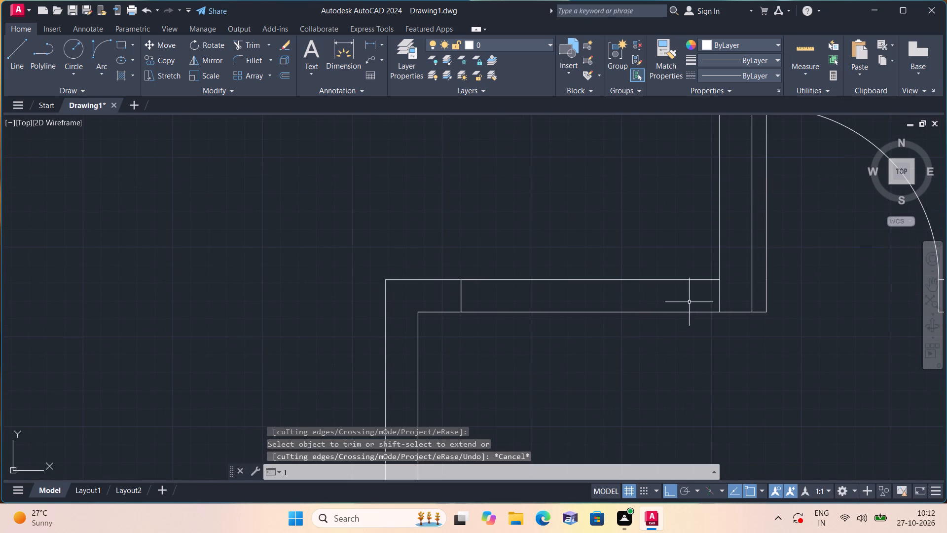
pyautogui.press('space')
pyautogui.click(719, 282)
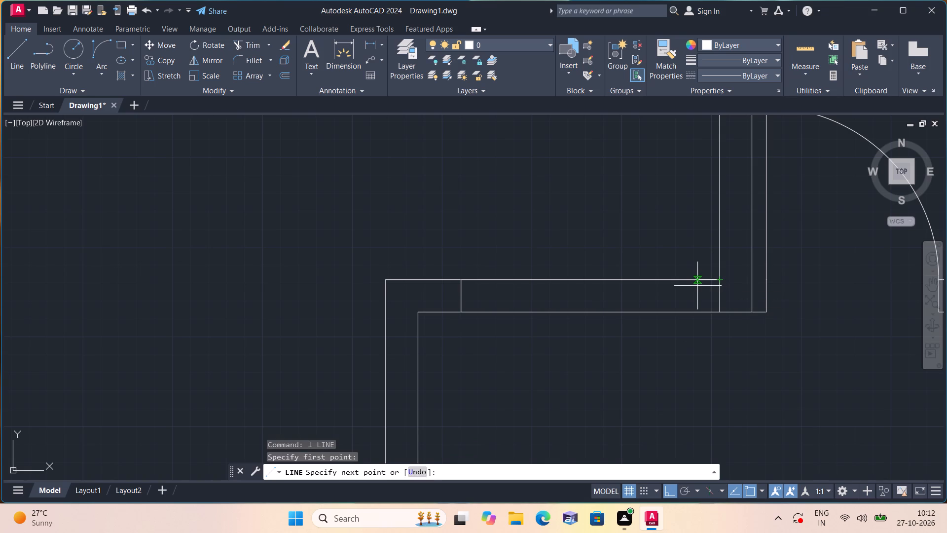
pyautogui.write('2"')
pyautogui.press('space')
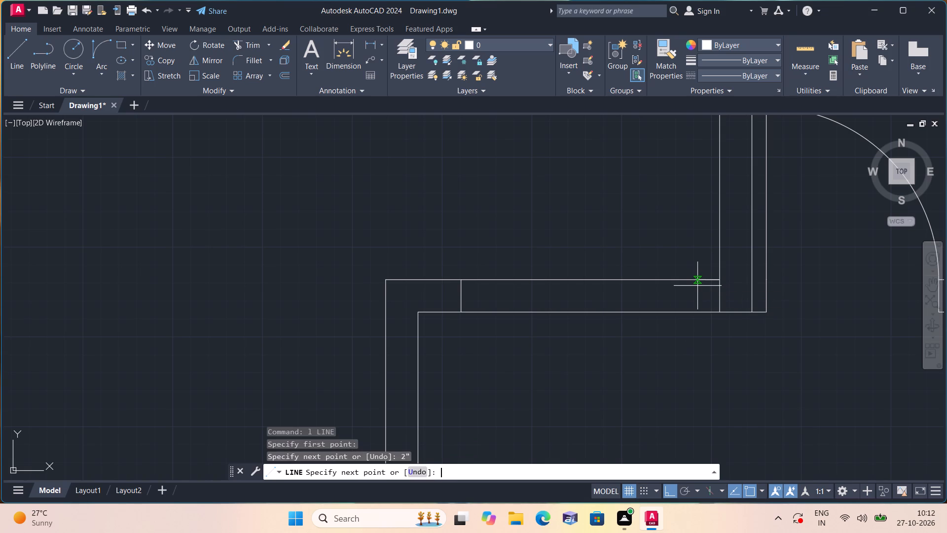
pyautogui.click(708, 313)
pyautogui.press('space')
pyautogui.scroll(1, 708, 310)
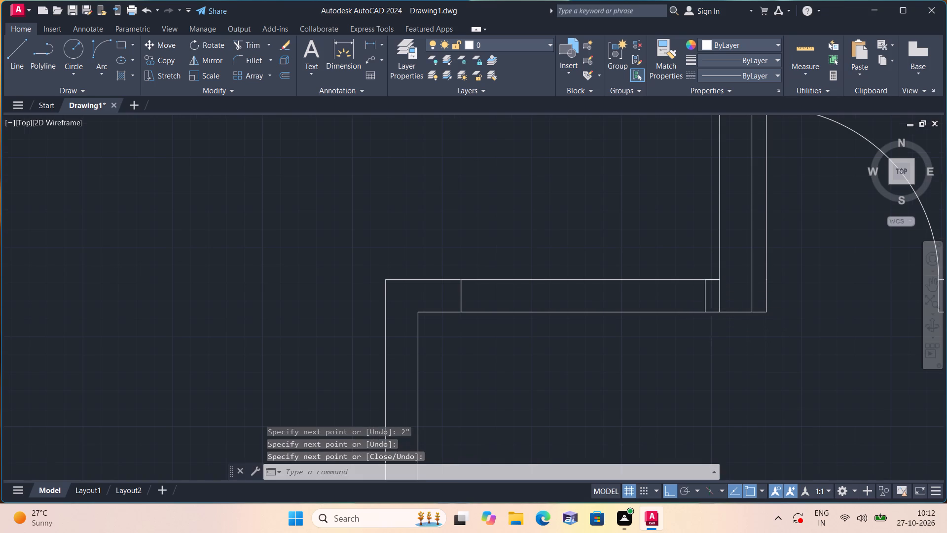
pyautogui.click(714, 263)
pyautogui.press('Delete')
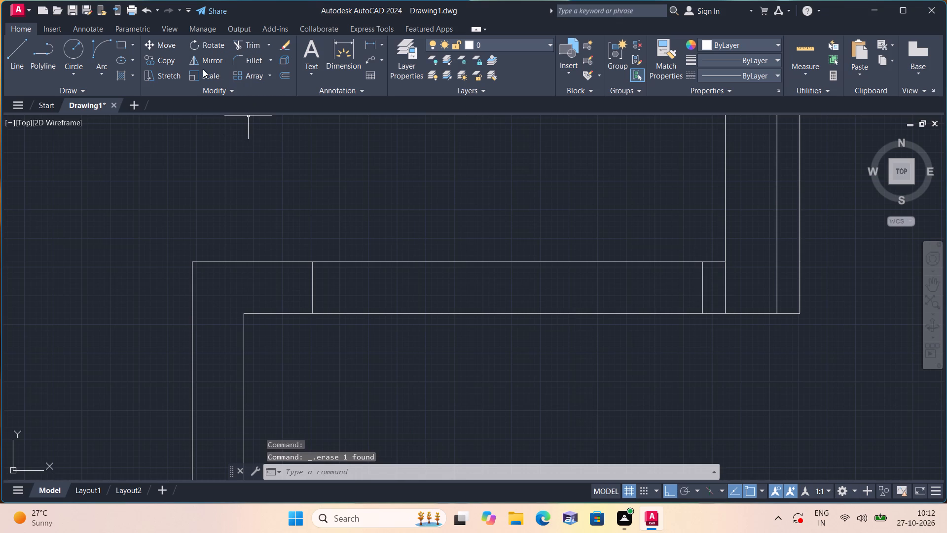
# Measure the opening between the two new jambs with a linear dimension, without placing it.
pyautogui.click(371, 44)
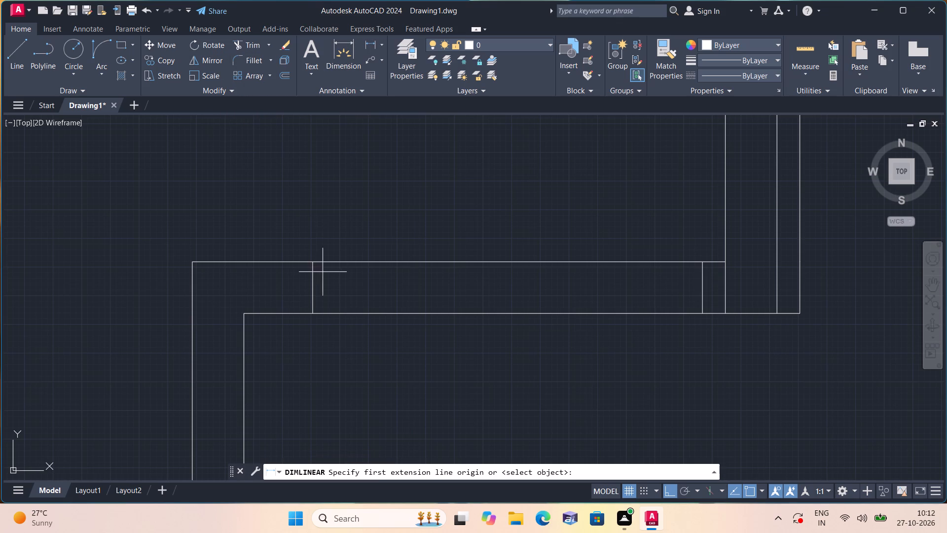
pyautogui.click(316, 260)
pyautogui.click(699, 259)
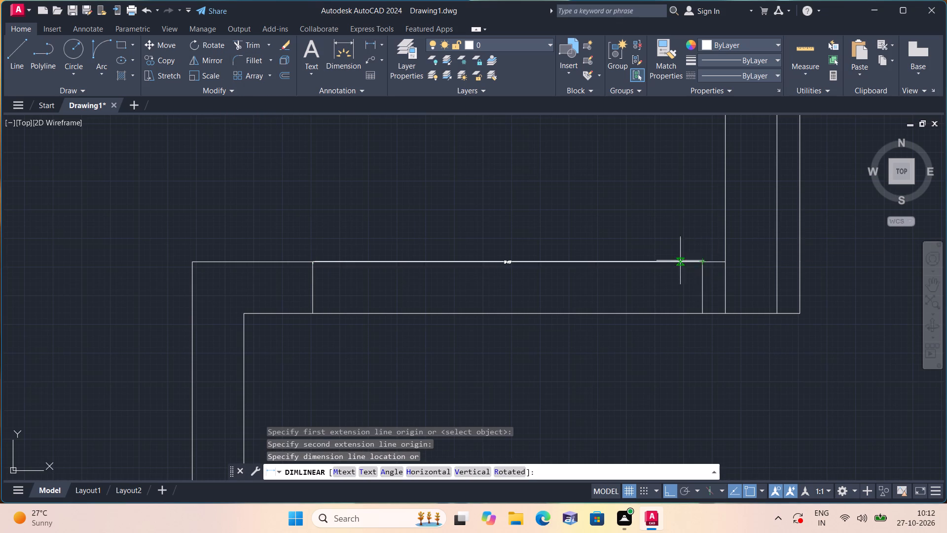
pyautogui.scroll(3, 640, 256)
pyautogui.scroll(-3, 639, 256)
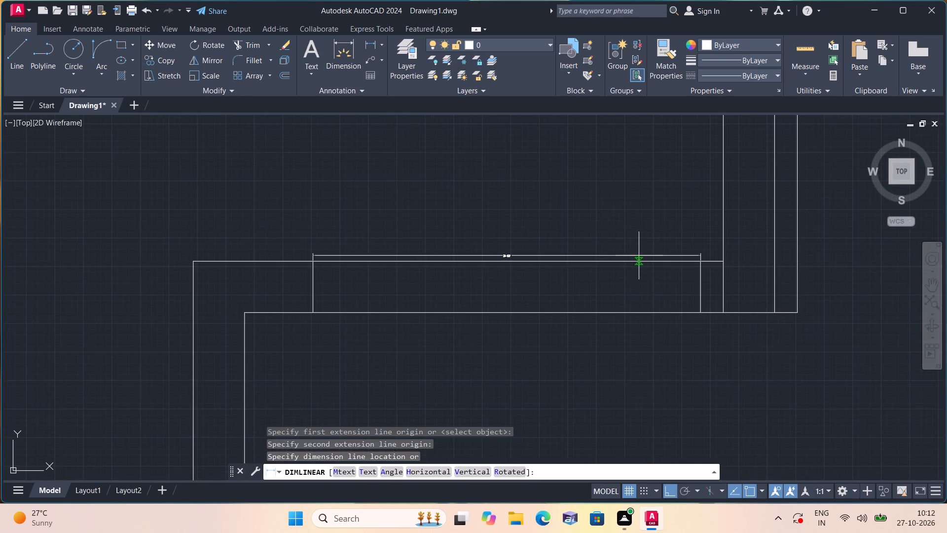
pyautogui.press('Escape')
# Draw a 2'10" door leaf line downward from the lower end of the lower-right room's left jamb.
pyautogui.scroll(-2, 630, 250)
pyautogui.moveTo(618, 238); pyautogui.dragTo(603, 210, button='middle')
pyautogui.press('l')
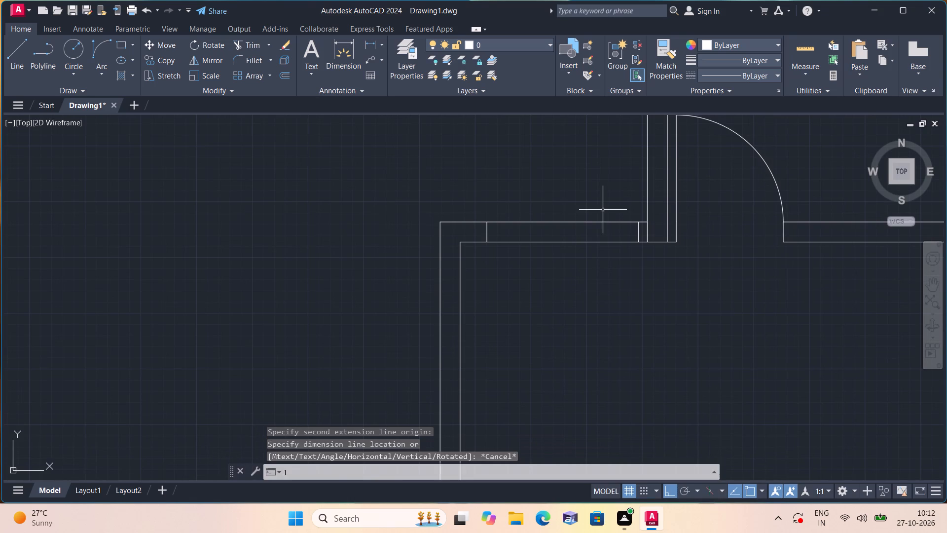
pyautogui.press('space')
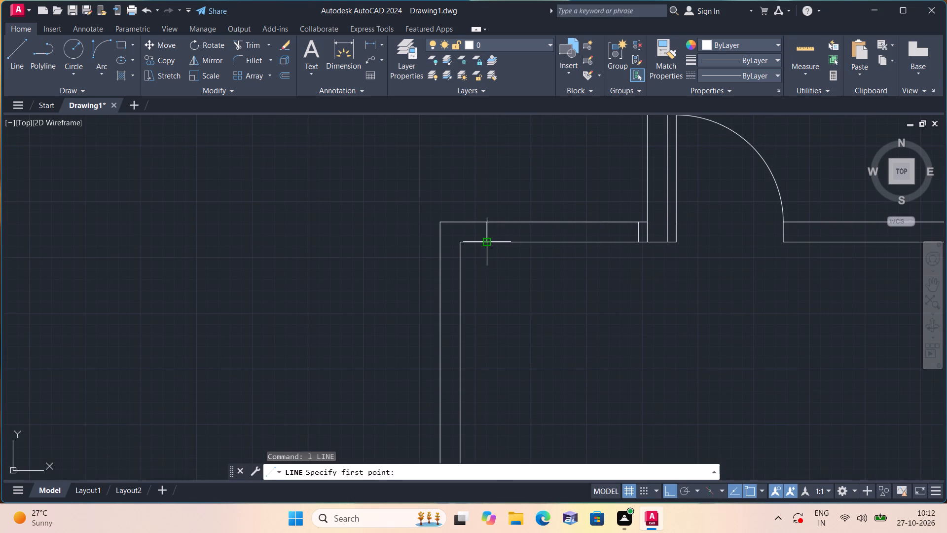
pyautogui.moveTo(484, 242); pyautogui.dragTo(486, 247)
pyautogui.write('2\'10"')
pyautogui.press('space')
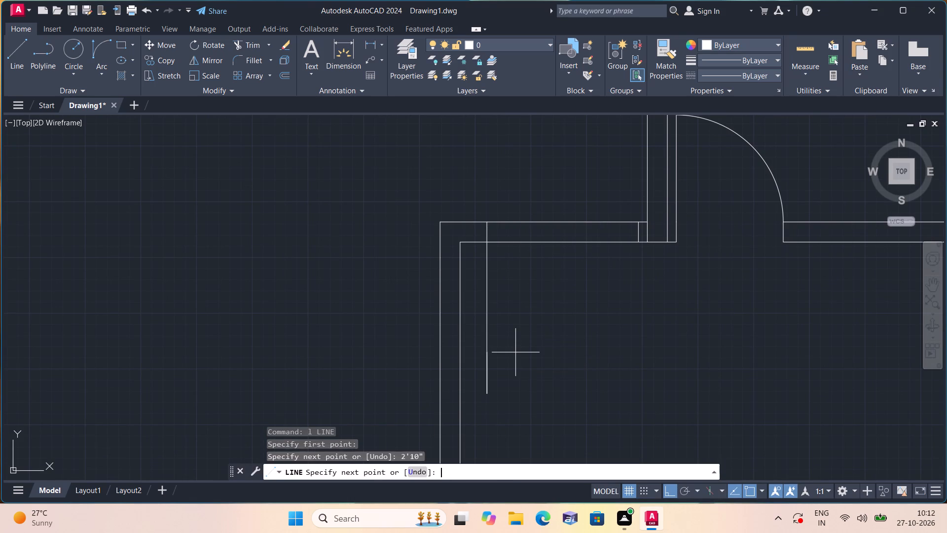
pyautogui.press('Escape')
# Draw the lower-right room's door swing as a Start, End, Direction arc from the leaf's bottom to the right jamb's lower end.
pyautogui.moveTo(104, 73); pyautogui.dragTo(104, 84)
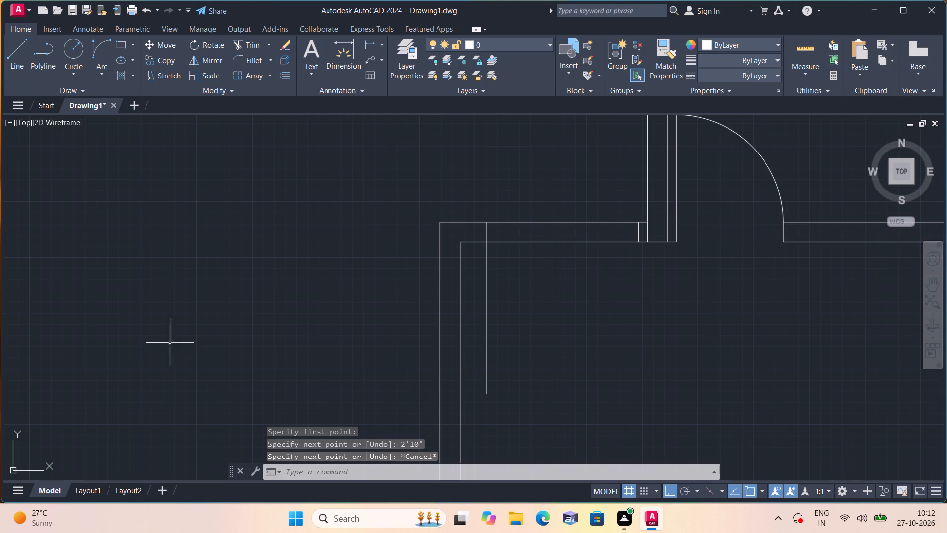
pyautogui.click(106, 74)
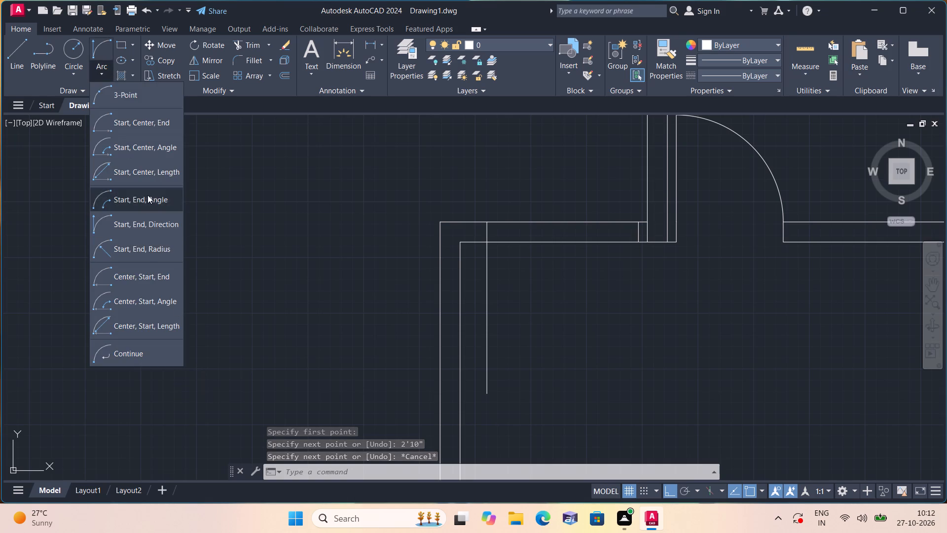
pyautogui.click(144, 223)
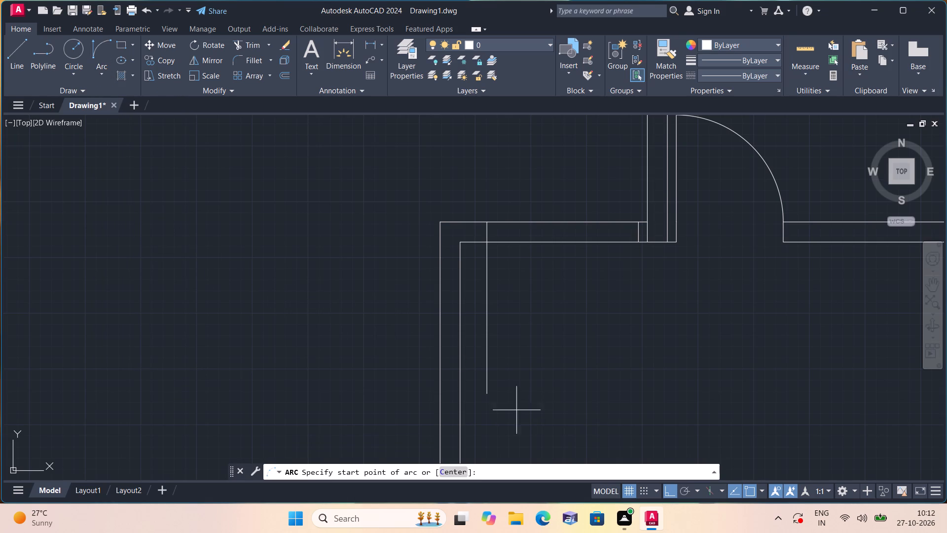
pyautogui.click(486, 393)
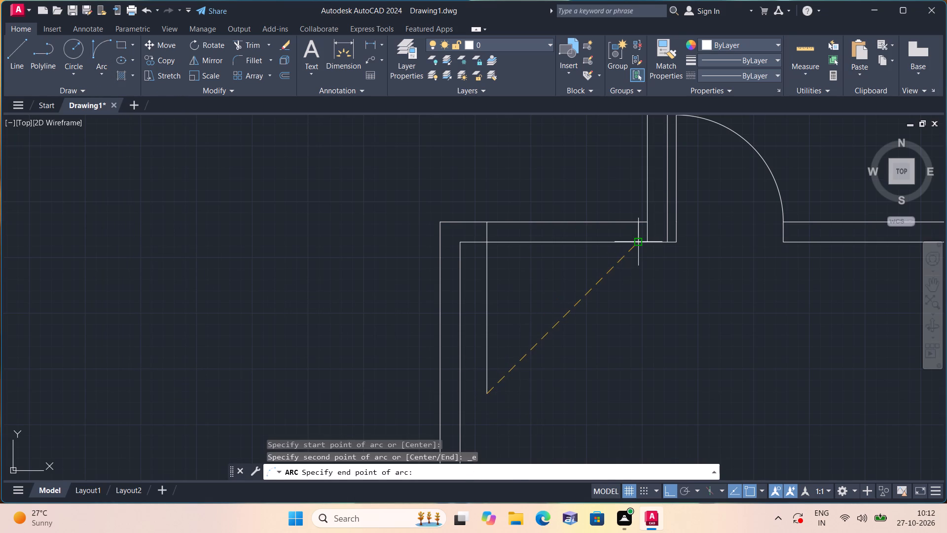
pyautogui.click(638, 242)
pyautogui.click(623, 338)
# Trim both wall lines between the two jambs to open the lower-right room's doorway.
pyautogui.write('trim')
pyautogui.press('space')
pyautogui.moveTo(516, 209); pyautogui.dragTo(530, 239)
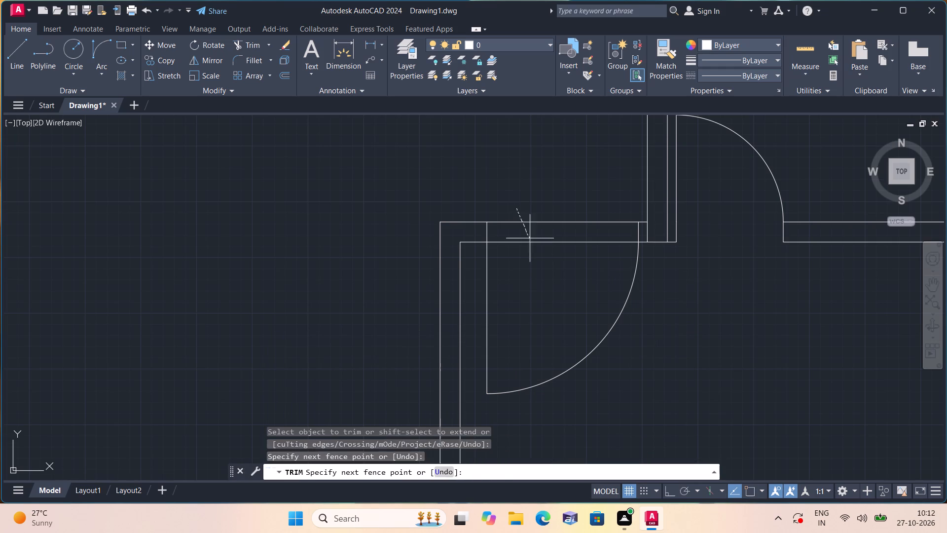
pyautogui.moveTo(530, 239); pyautogui.dragTo(539, 261)
pyautogui.press('space')
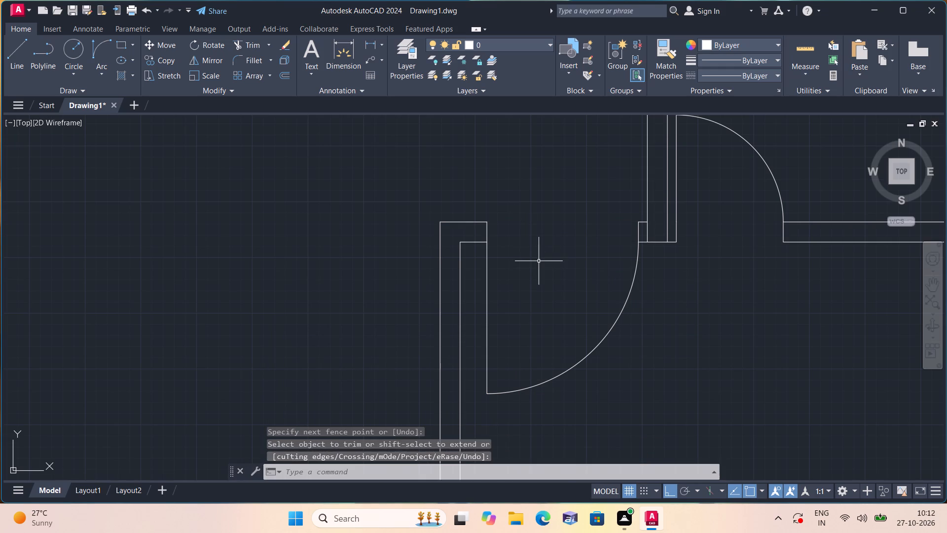
# Draw the upper door jamb across the narrow top-left room's right wall, offset 1' above the midpoint of the wall's outer line.
pyautogui.scroll(-1, 539, 261)
pyautogui.scroll(-1, 677, 372)
pyautogui.moveTo(677, 370); pyautogui.dragTo(638, 345, button='middle')
pyautogui.scroll(-3, 638, 345)
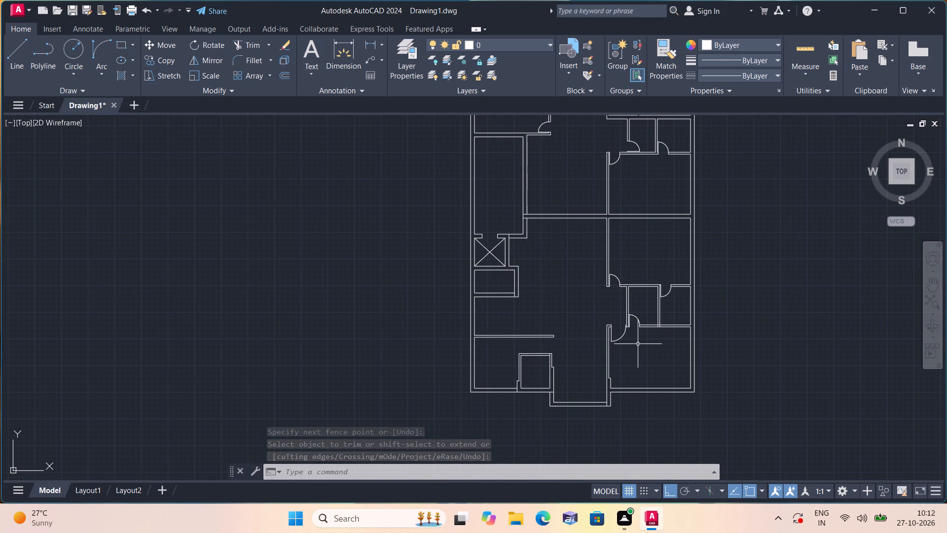
pyautogui.moveTo(507, 216); pyautogui.dragTo(509, 219, button='middle')
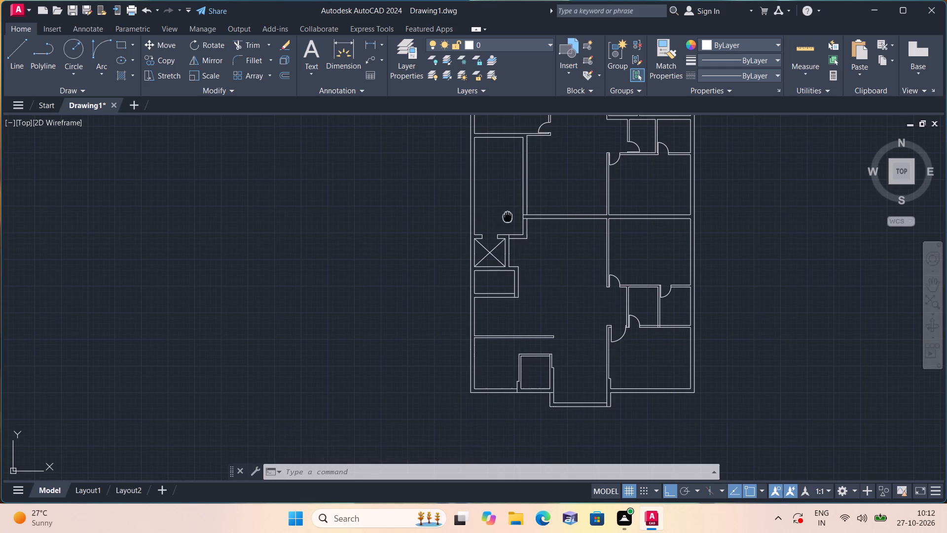
pyautogui.moveTo(509, 219); pyautogui.dragTo(574, 345, button='middle')
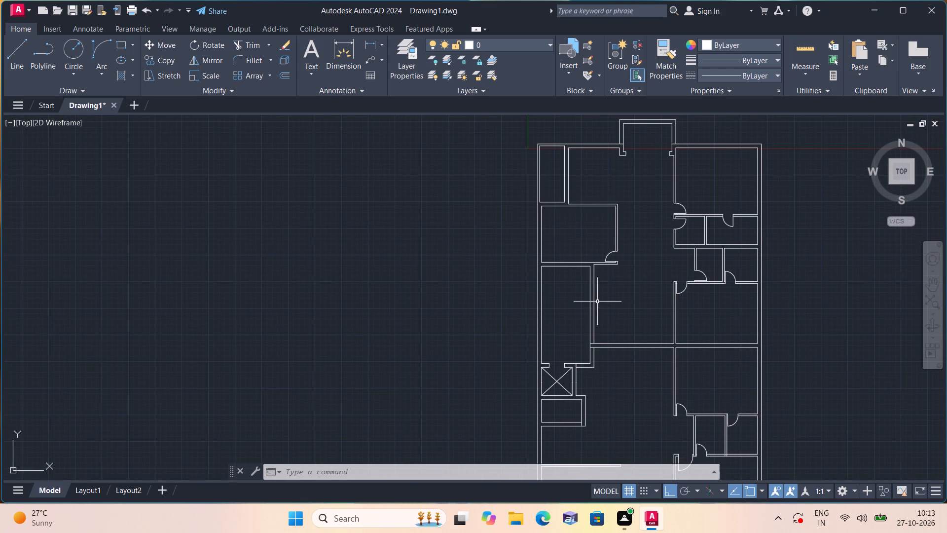
pyautogui.moveTo(586, 299); pyautogui.dragTo(586, 366, button='middle')
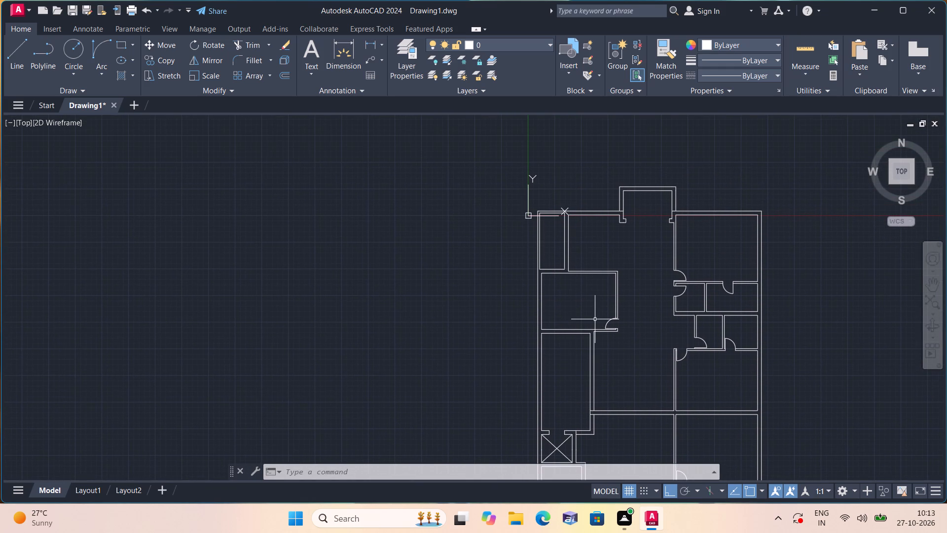
pyautogui.scroll(2, 569, 261)
pyautogui.press('space')
pyautogui.scroll(1, 569, 261)
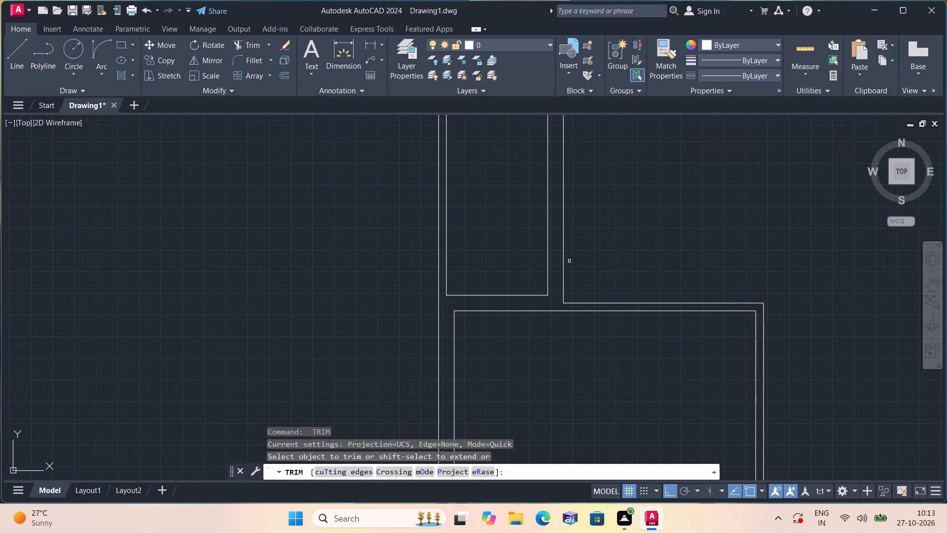
pyautogui.press('Escape')
pyautogui.write('l')
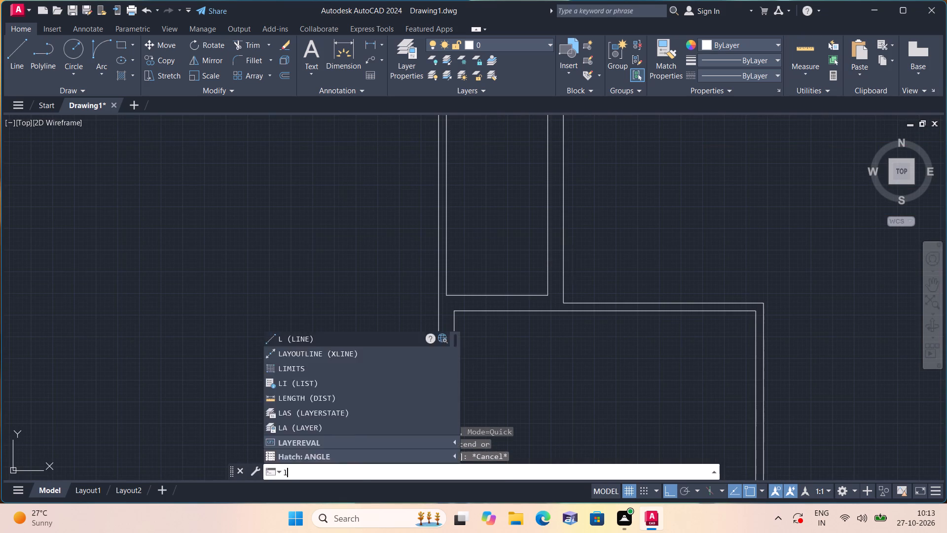
pyautogui.press('space')
pyautogui.moveTo(572, 227); pyautogui.dragTo(583, 317, button='middle')
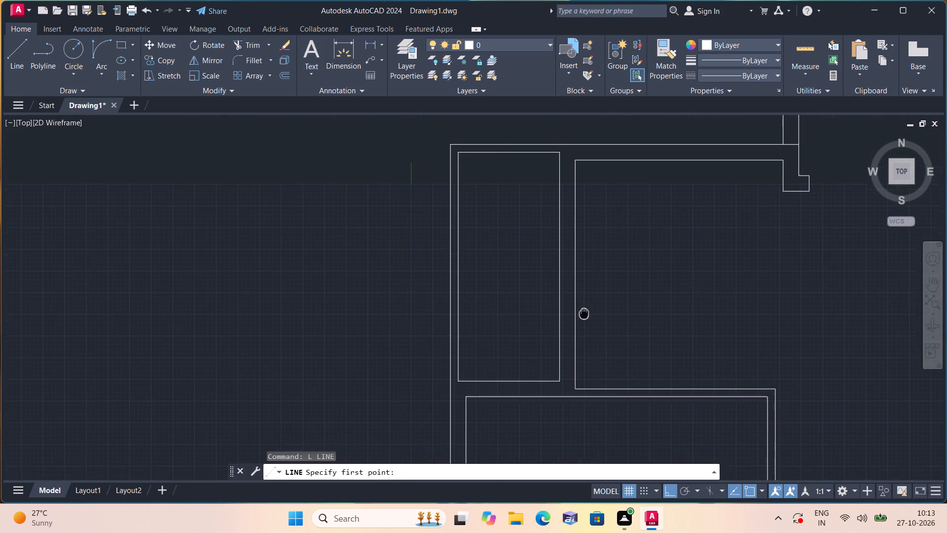
pyautogui.moveTo(583, 317); pyautogui.dragTo(583, 318, button='middle')
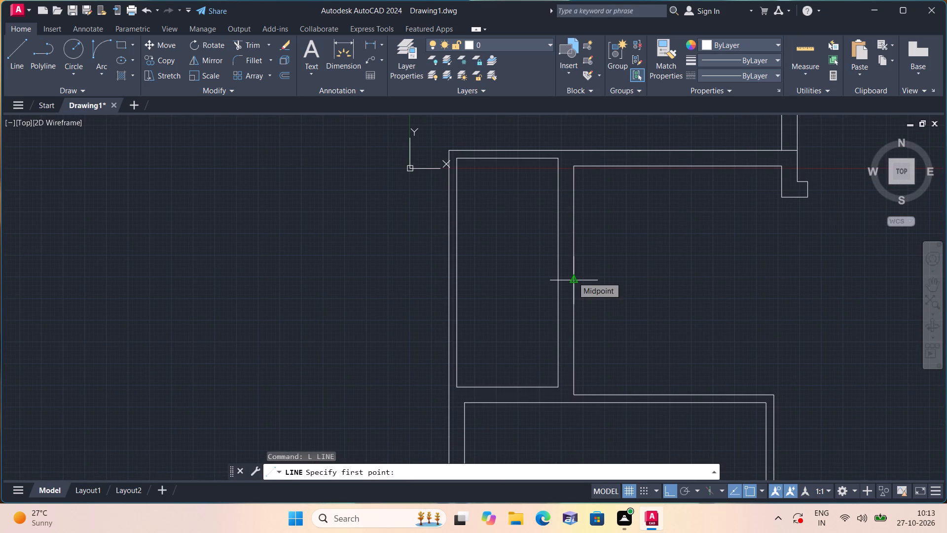
pyautogui.click(573, 277)
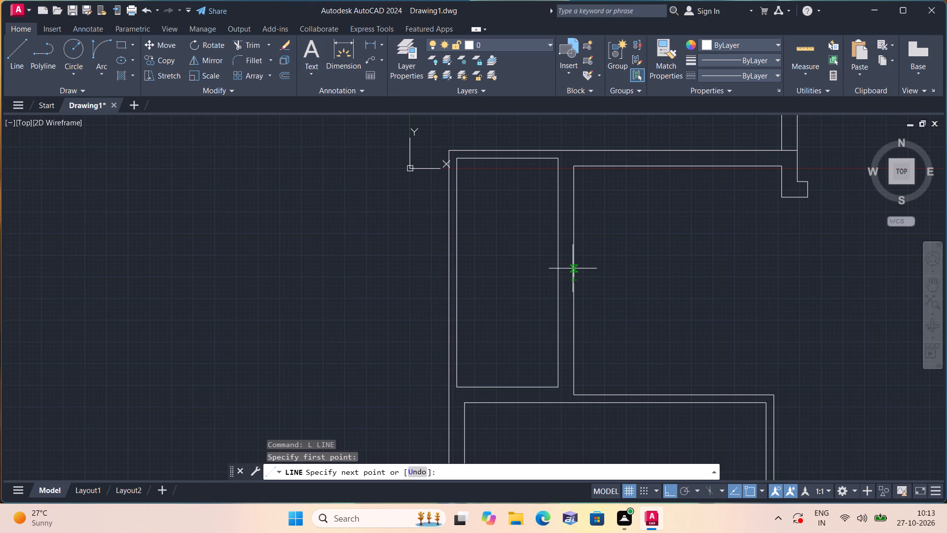
pyautogui.write("1'")
pyautogui.press('space')
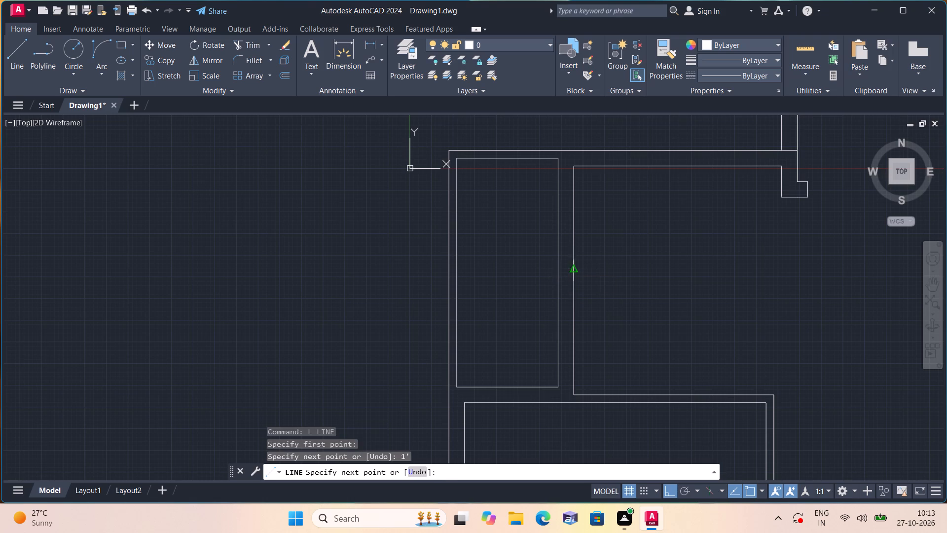
pyautogui.click(557, 260)
pyautogui.press('space')
# Draw the lower door jamb across the same wall, offset 1' below the midpoint of its outer line.
pyautogui.press('space')
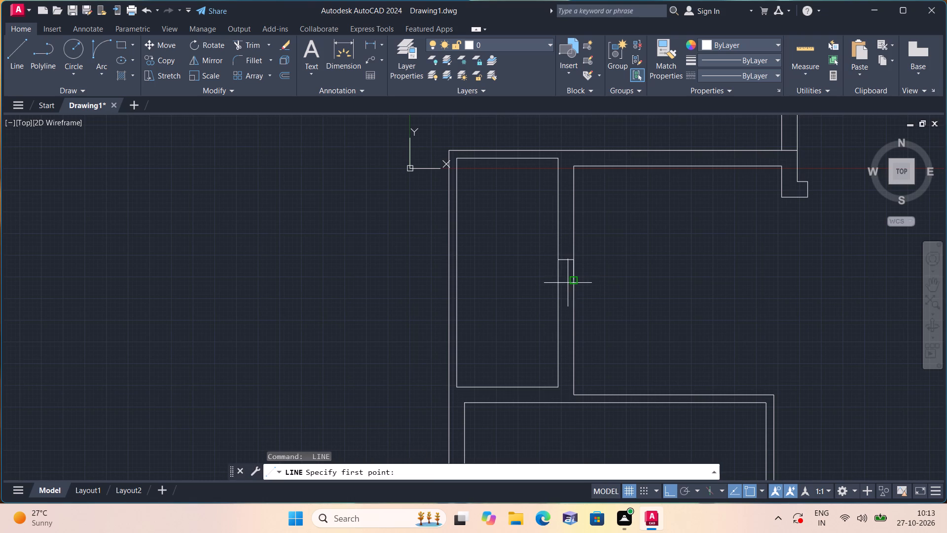
pyautogui.click(573, 281)
pyautogui.write("1'")
pyautogui.press('space')
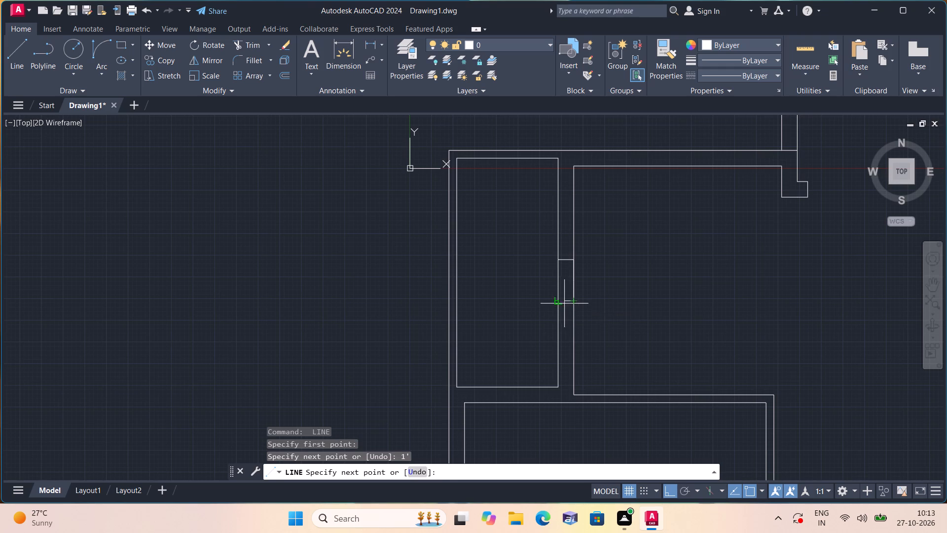
pyautogui.click(559, 299)
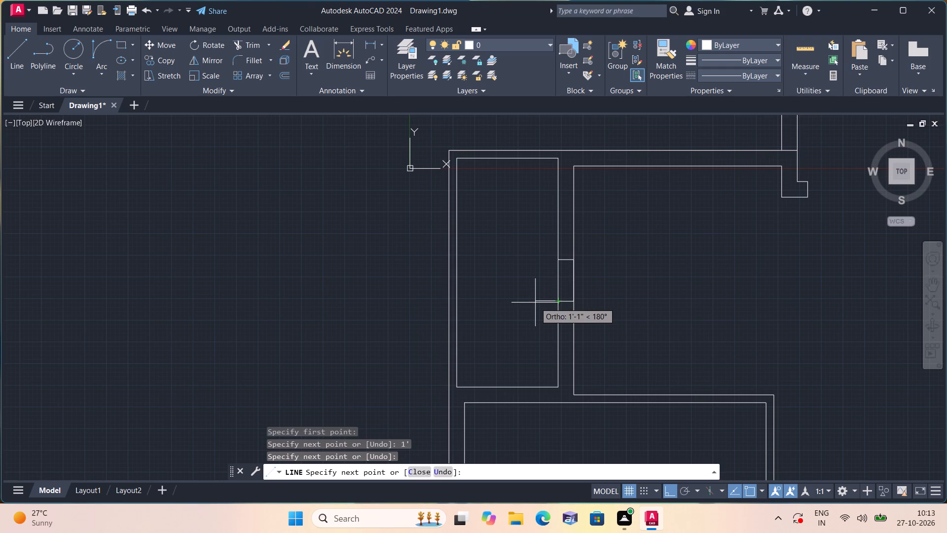
# Extend a 2' door leaf line horizontally into the narrow room from the lower jamb's inner end.
pyautogui.write("2'")
pyautogui.press('space')
pyautogui.press('Escape')
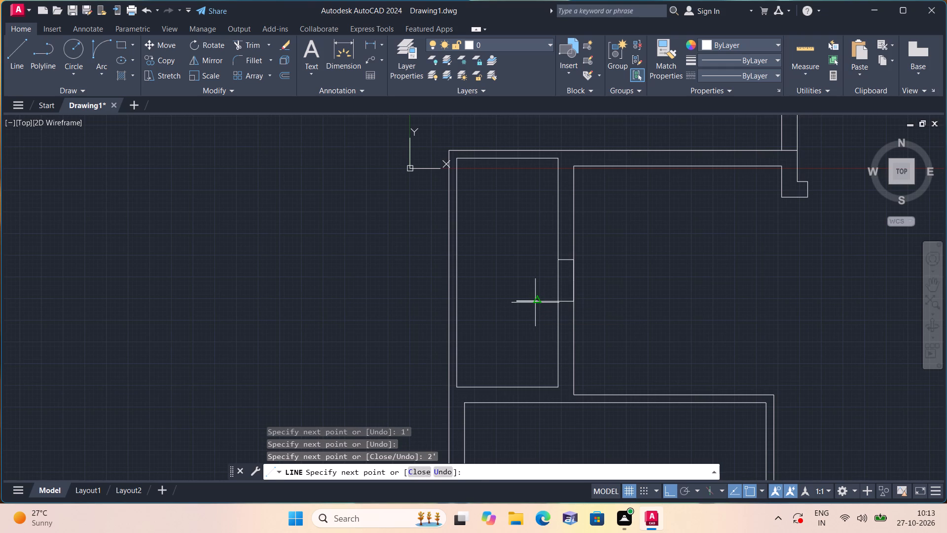
# Trim both wall lines between the two jambs to open the narrow top-left room's doorway.
pyautogui.write('trim')
pyautogui.press('space')
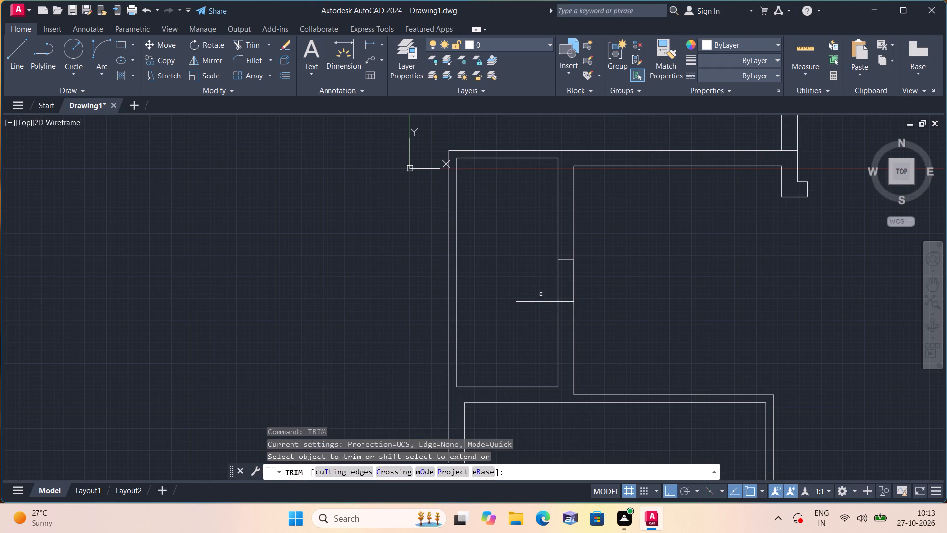
pyautogui.moveTo(541, 280); pyautogui.dragTo(558, 280)
pyautogui.moveTo(516, 290); pyautogui.dragTo(567, 280)
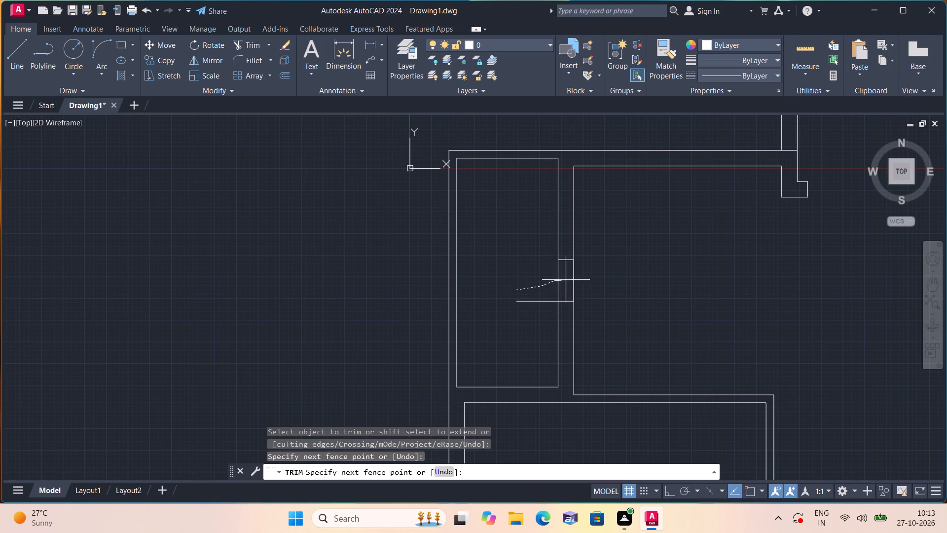
pyautogui.moveTo(567, 280); pyautogui.dragTo(570, 283)
pyautogui.moveTo(590, 282); pyautogui.dragTo(568, 283)
pyautogui.click(571, 276)
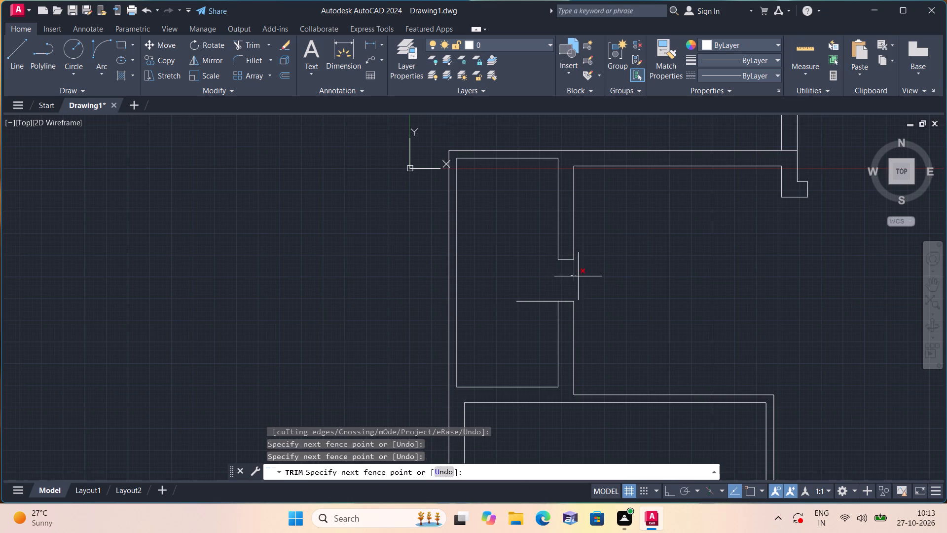
pyautogui.click(628, 267)
pyautogui.press('space')
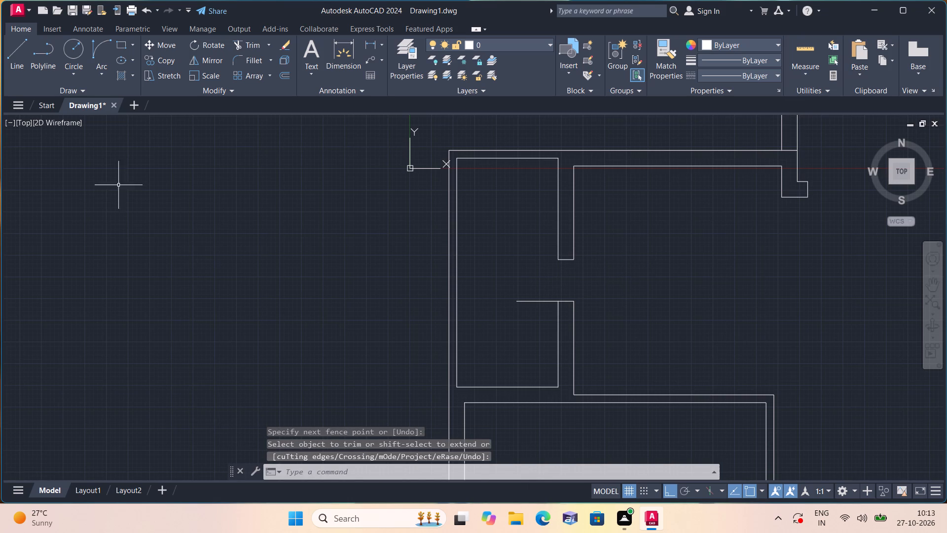
# Draw the door swing as a Start, End, Direction arc from the leaf's free end to the upper jamb's inner end.
pyautogui.click(104, 71)
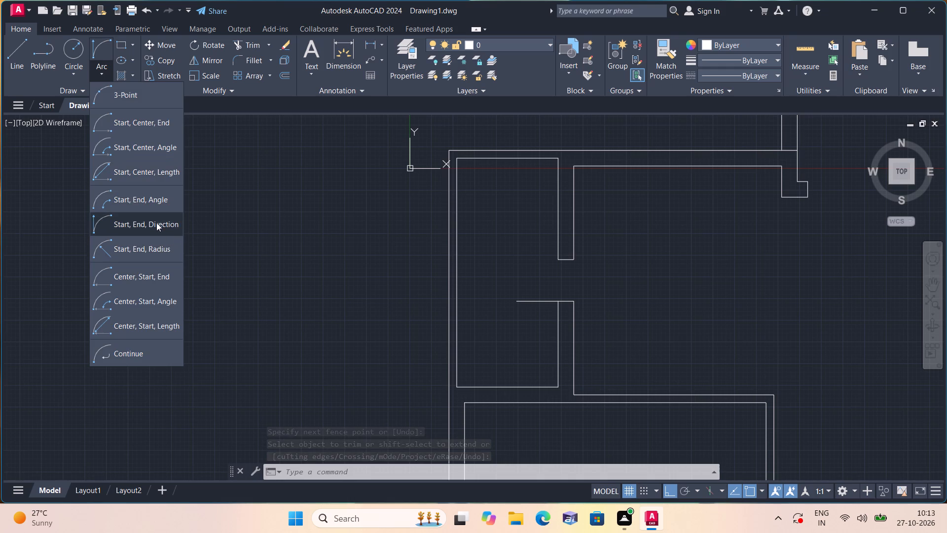
pyautogui.click(156, 221)
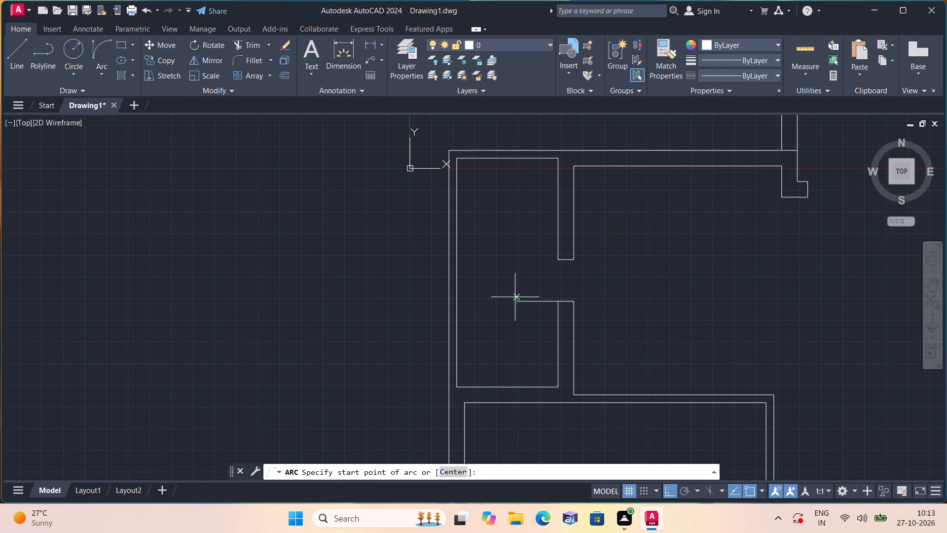
pyautogui.click(519, 298)
pyautogui.click(557, 259)
pyautogui.click(511, 257)
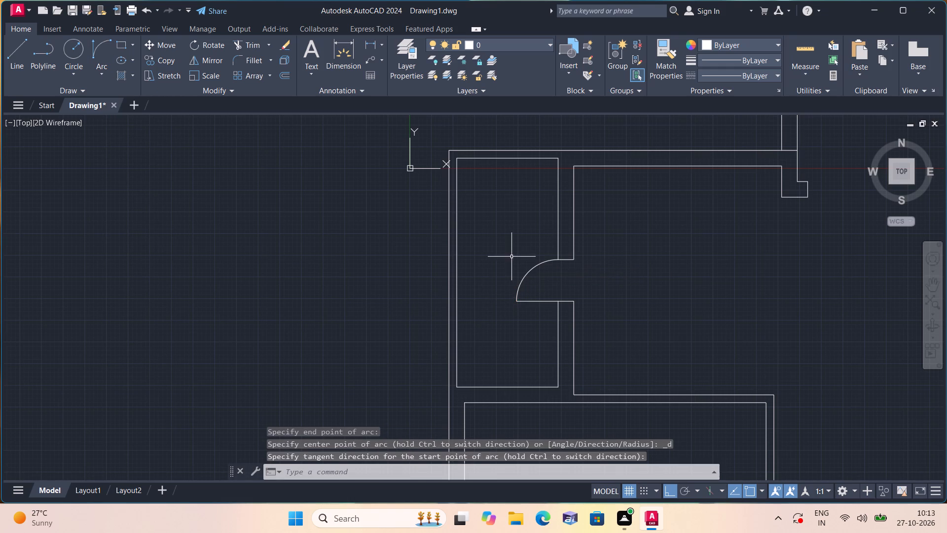
# Measure the long left room's right wall from the dividing wall's lower line to the bottom inner corner with a linear dimension, without placing it.
pyautogui.scroll(-1, 531, 270)
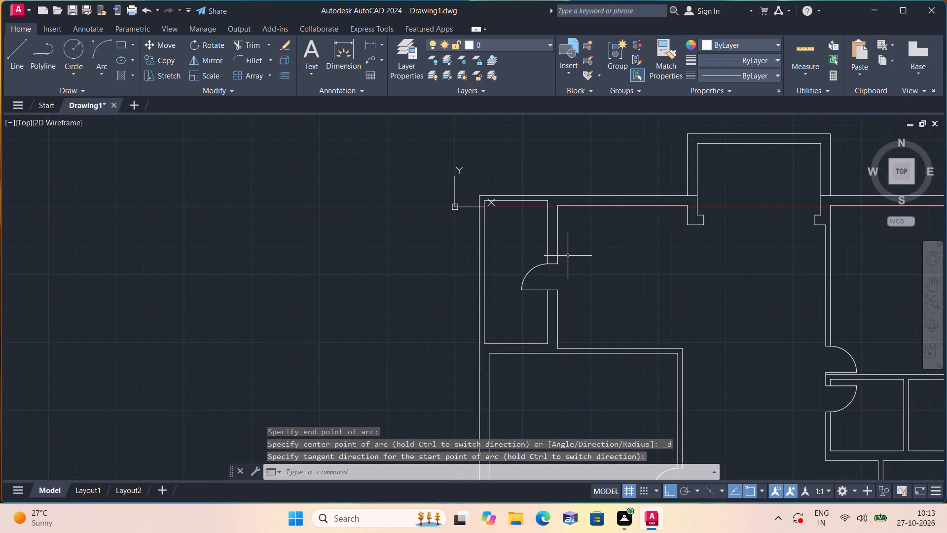
pyautogui.moveTo(568, 257); pyautogui.dragTo(502, 245, button='middle')
pyautogui.scroll(-1, 558, 258)
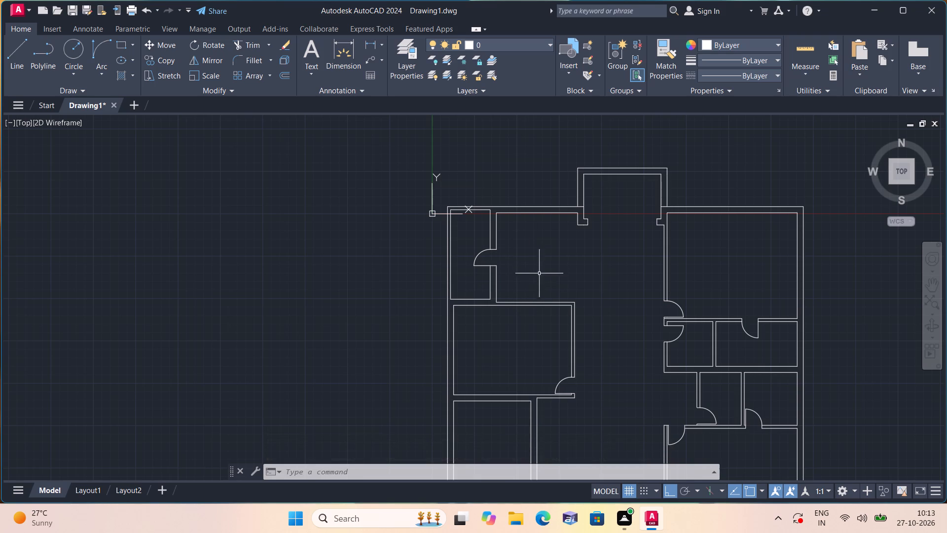
pyautogui.moveTo(528, 261); pyautogui.dragTo(490, 202, button='middle')
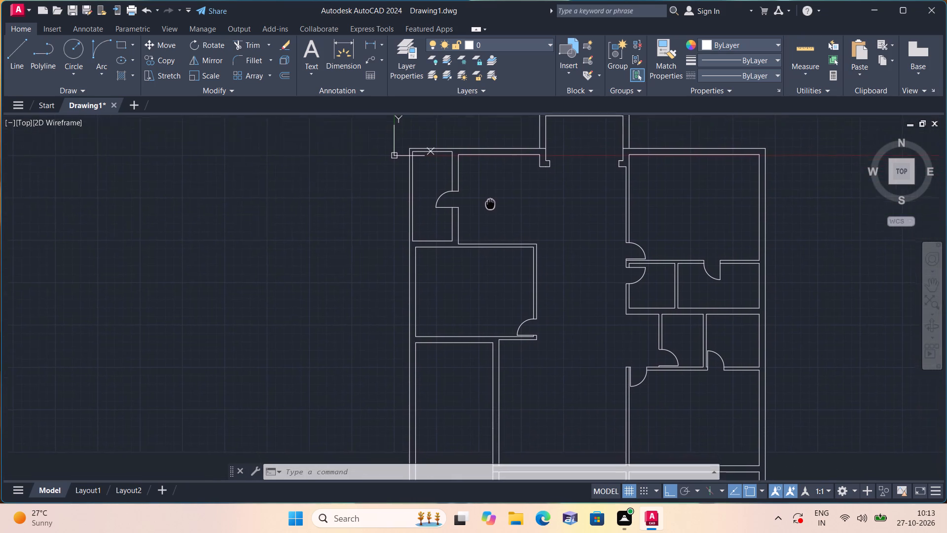
pyautogui.moveTo(490, 202); pyautogui.dragTo(473, 164, button='middle')
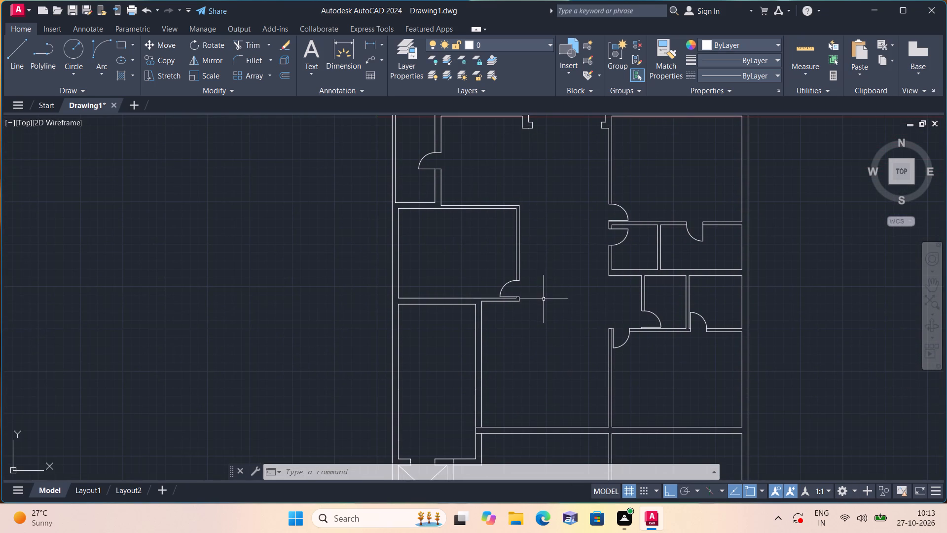
pyautogui.moveTo(544, 299); pyautogui.dragTo(518, 201, button='middle')
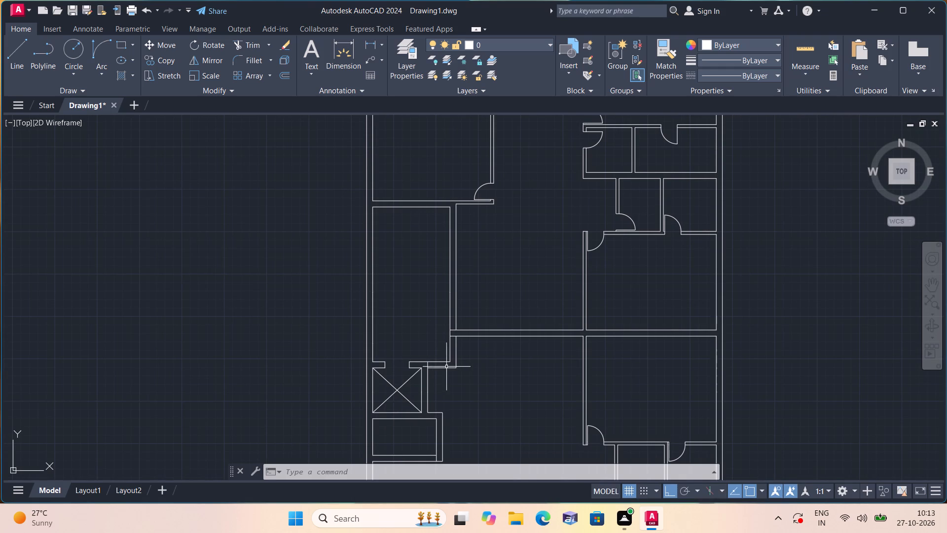
pyautogui.scroll(1, 448, 340)
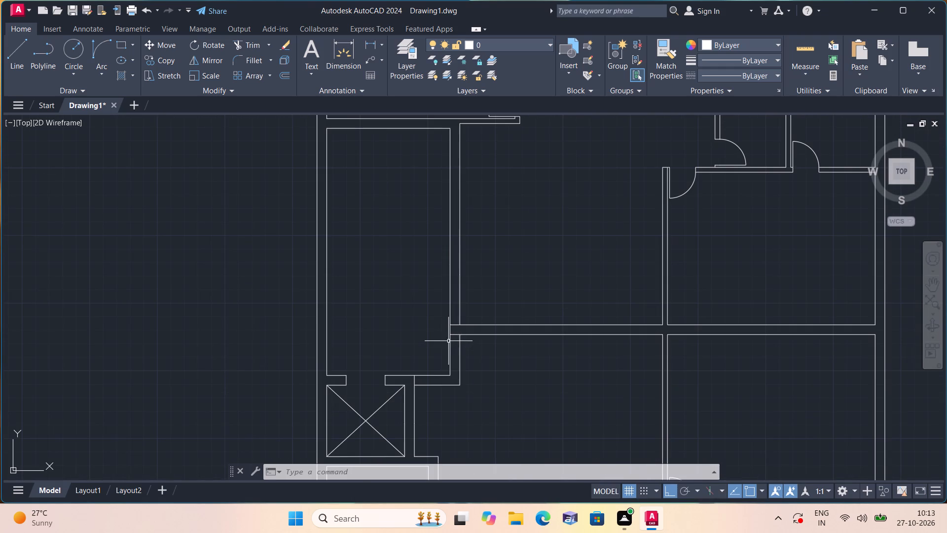
pyautogui.scroll(1, 347, 144)
pyautogui.click(368, 44)
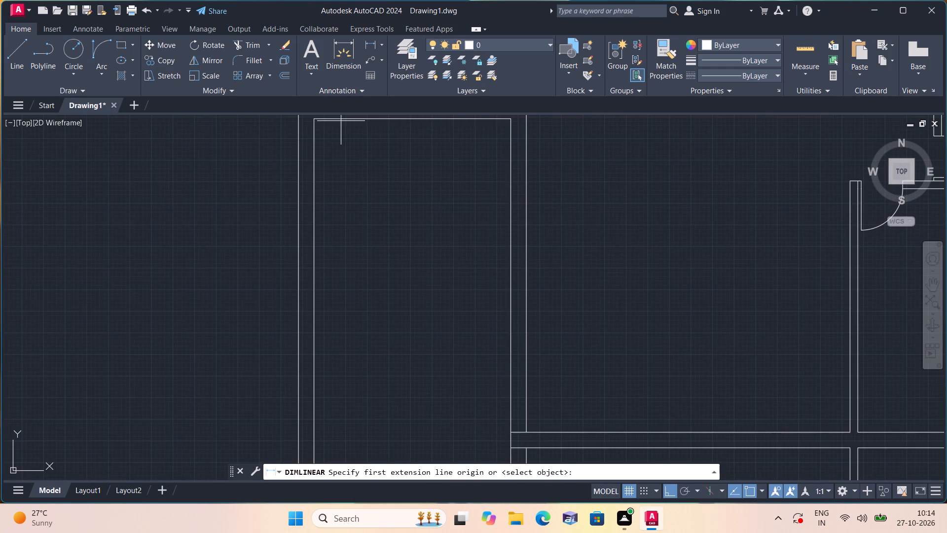
pyautogui.moveTo(495, 388); pyautogui.dragTo(399, 205, button='middle')
pyautogui.scroll(-1, 487, 384)
pyautogui.scroll(1, 401, 254)
pyautogui.click(413, 238)
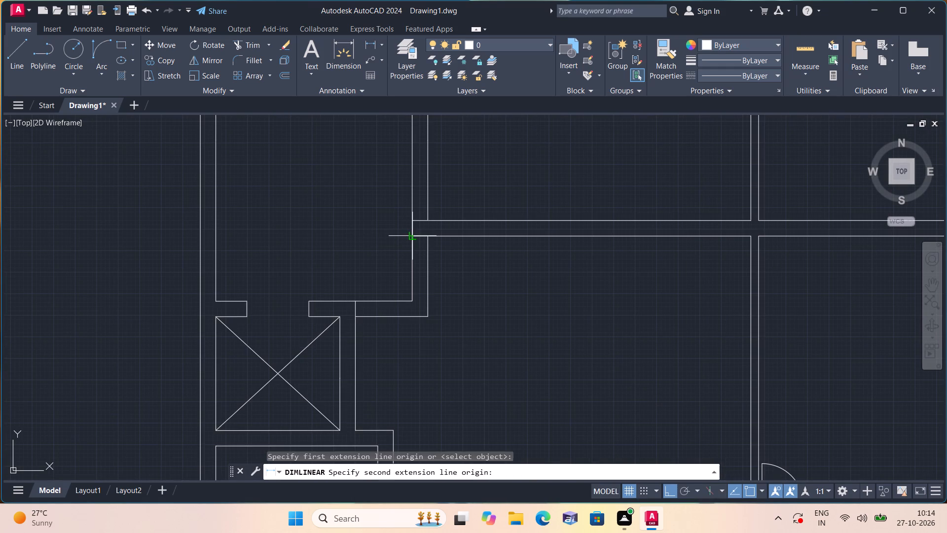
pyautogui.click(414, 301)
pyautogui.scroll(2, 414, 295)
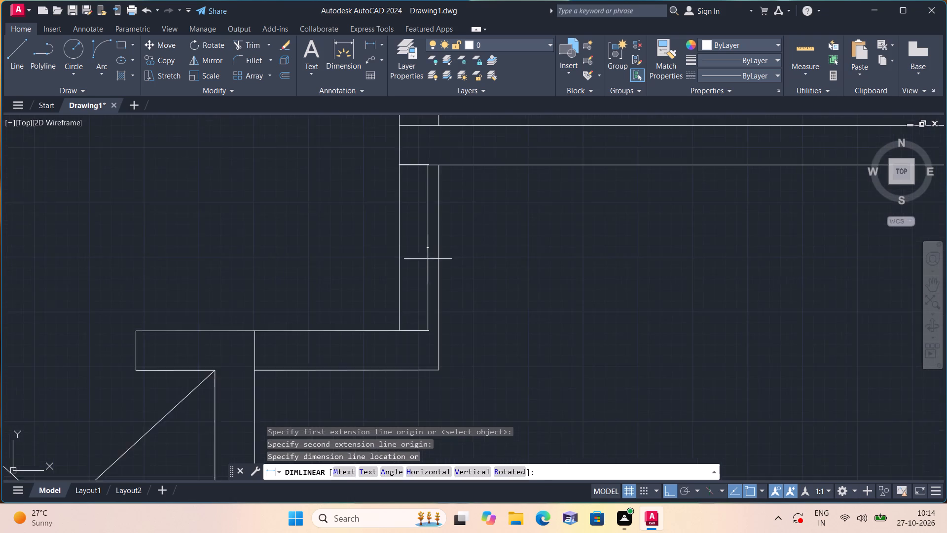
pyautogui.scroll(4, 428, 258)
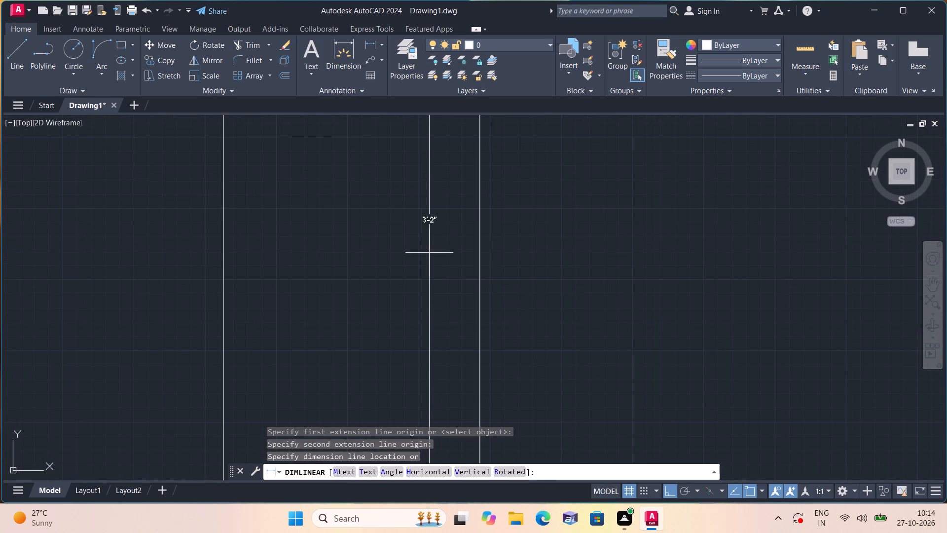
pyautogui.press('Escape')
# Draw a line down the long left room's right wall, 2" plus 2' below the dividing wall's lower line, then across as the lower jamb.
pyautogui.scroll(-6, 395, 269)
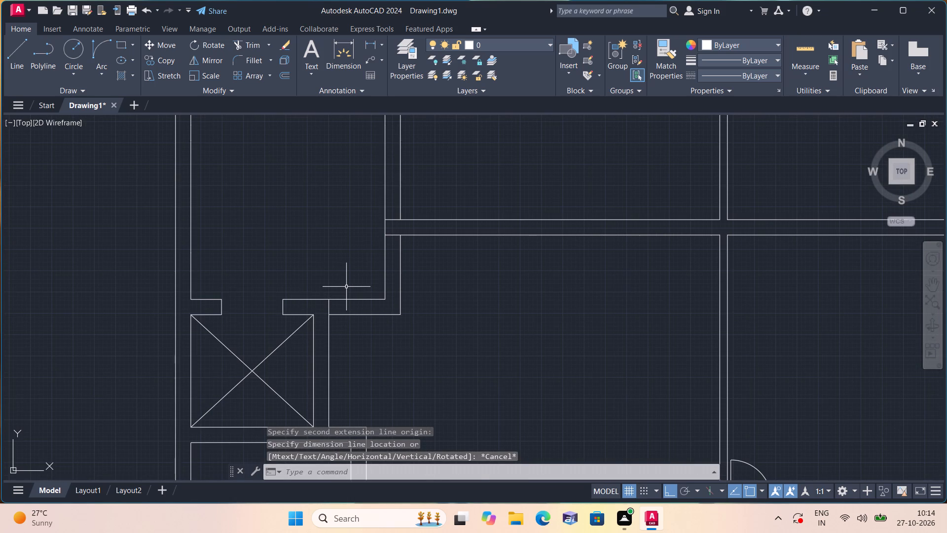
pyautogui.press('l')
pyautogui.press('space')
pyautogui.scroll(2, 387, 237)
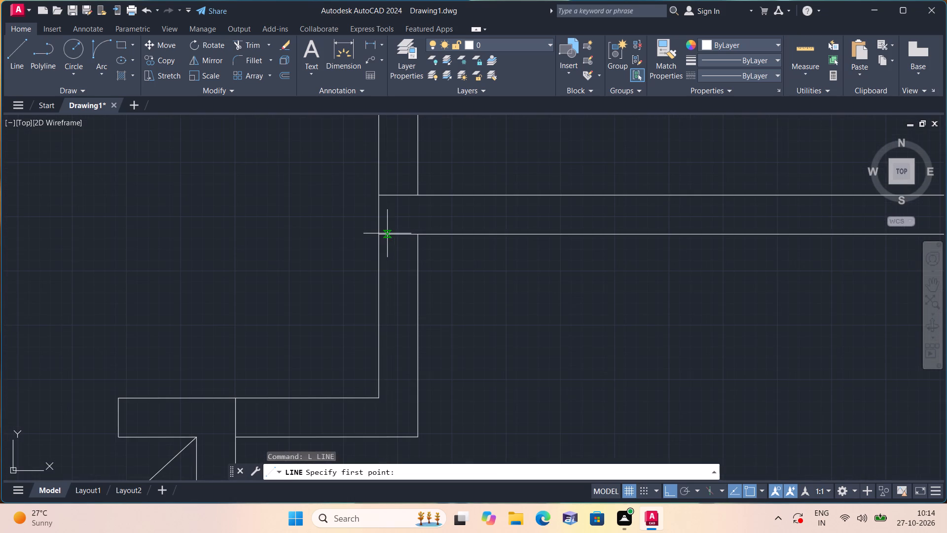
pyautogui.click(375, 233)
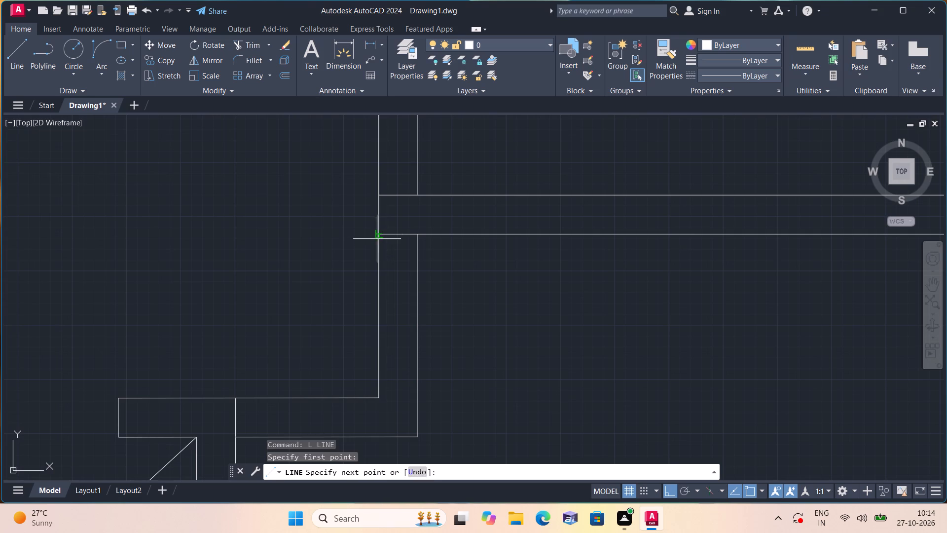
pyautogui.write('2"')
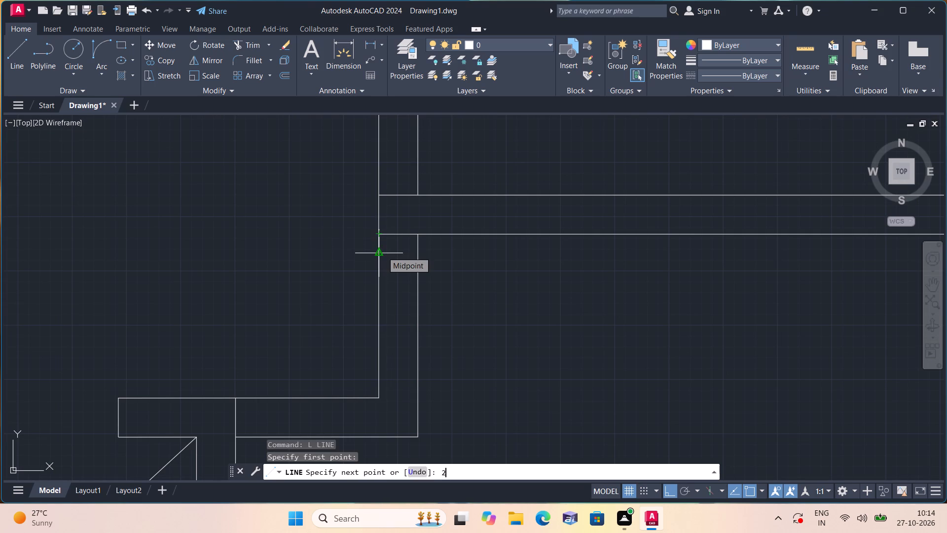
pyautogui.press('space')
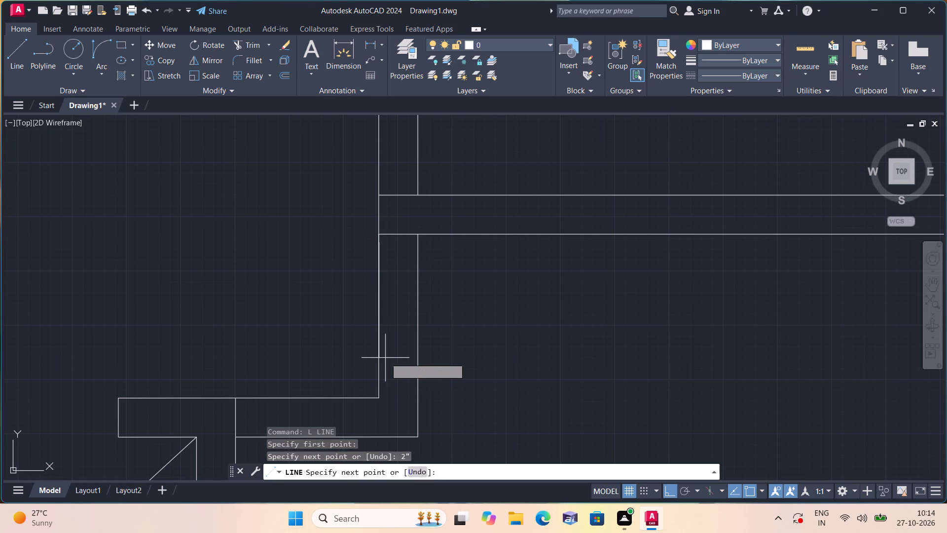
pyautogui.press('2')
pyautogui.press("'")
pyautogui.press('space')
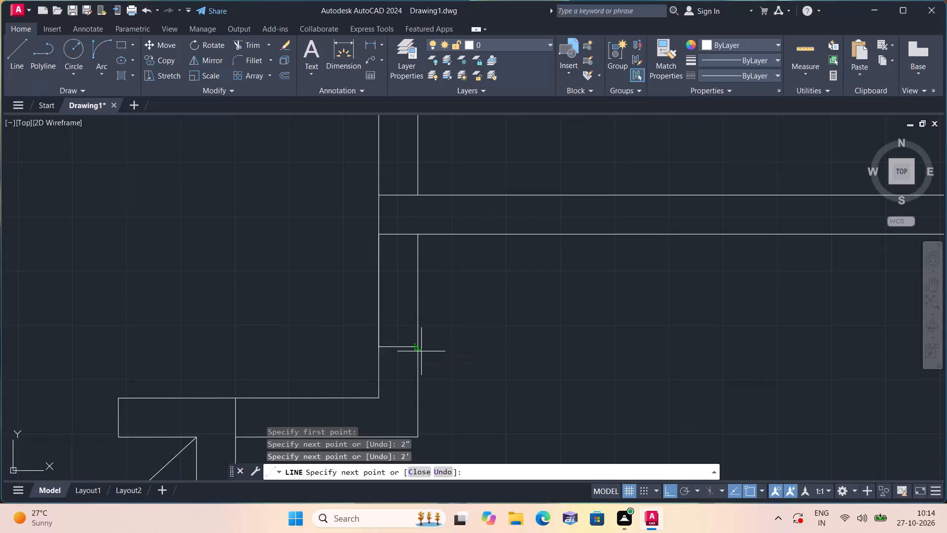
pyautogui.click(421, 350)
pyautogui.press('space')
pyautogui.scroll(-1, 439, 314)
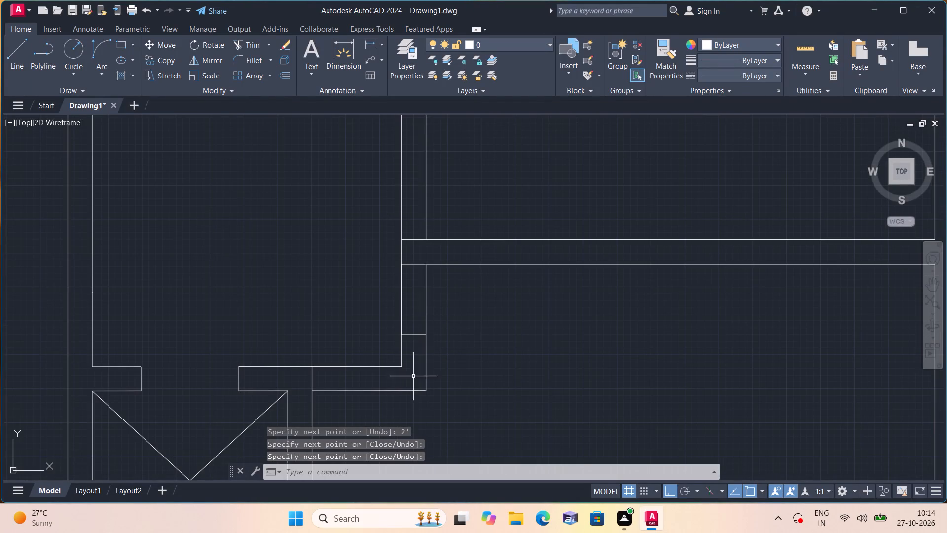
# Draw the upper jamb across the wall from the 2" offset point and extend a 2' leaf line horizontally into the lower-right room.
pyautogui.press('l')
pyautogui.press('space')
pyautogui.scroll(1, 407, 280)
pyautogui.click(398, 266)
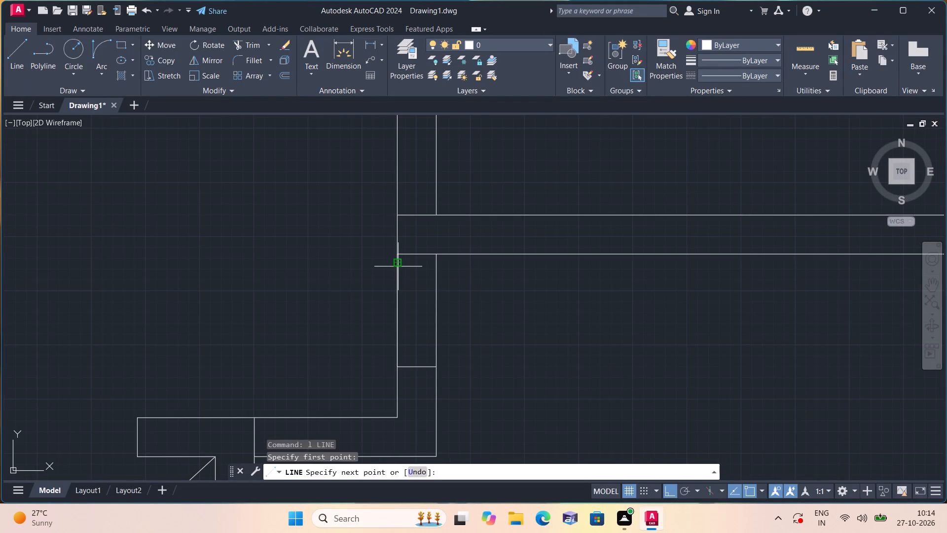
pyautogui.click(438, 265)
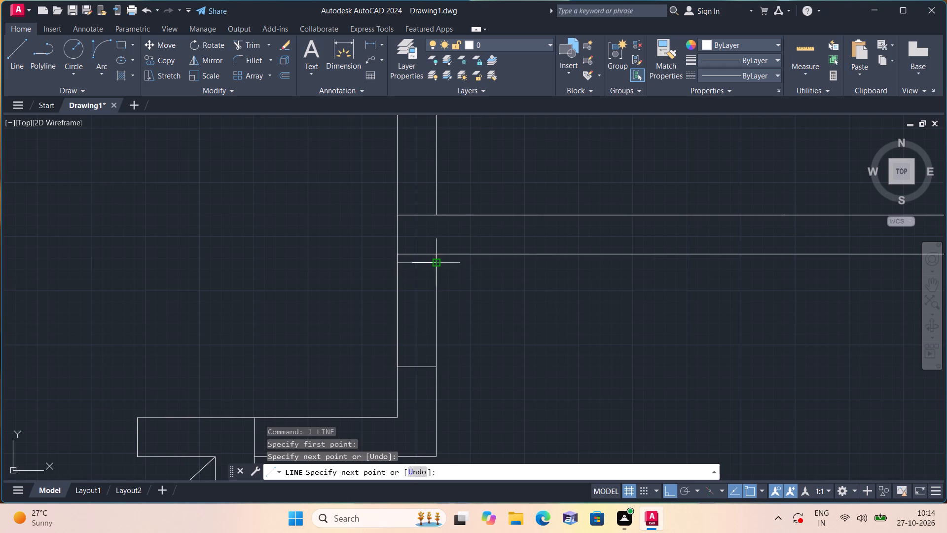
pyautogui.write("2'")
pyautogui.press('space')
pyautogui.press('Escape')
# Trim both wall lines between the two jambs and the short wall remnant between the upper jamb and the dividing wall.
pyautogui.press('t')
pyautogui.press('r')
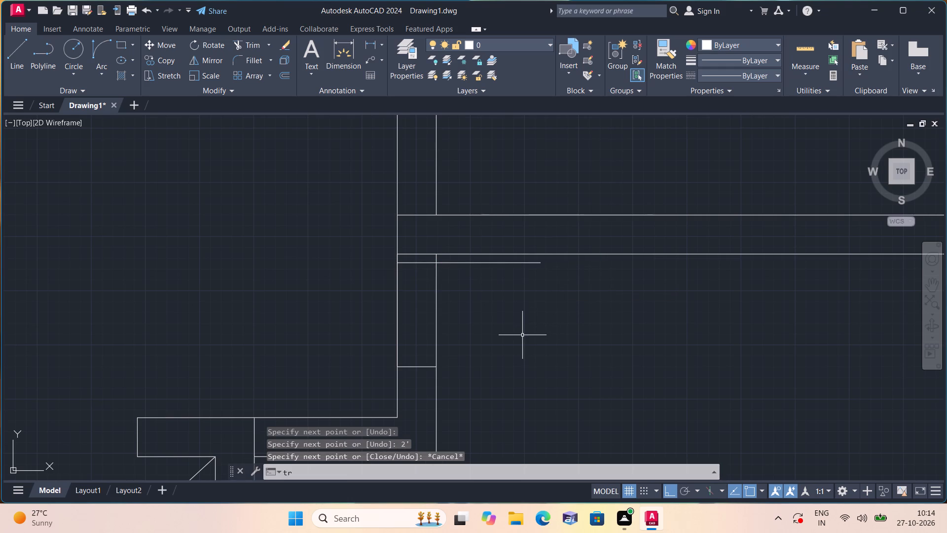
pyautogui.press('i')
pyautogui.write('m')
pyautogui.press('space')
pyautogui.moveTo(522, 331); pyautogui.dragTo(362, 321)
pyautogui.scroll(2, 409, 259)
pyautogui.click(380, 255)
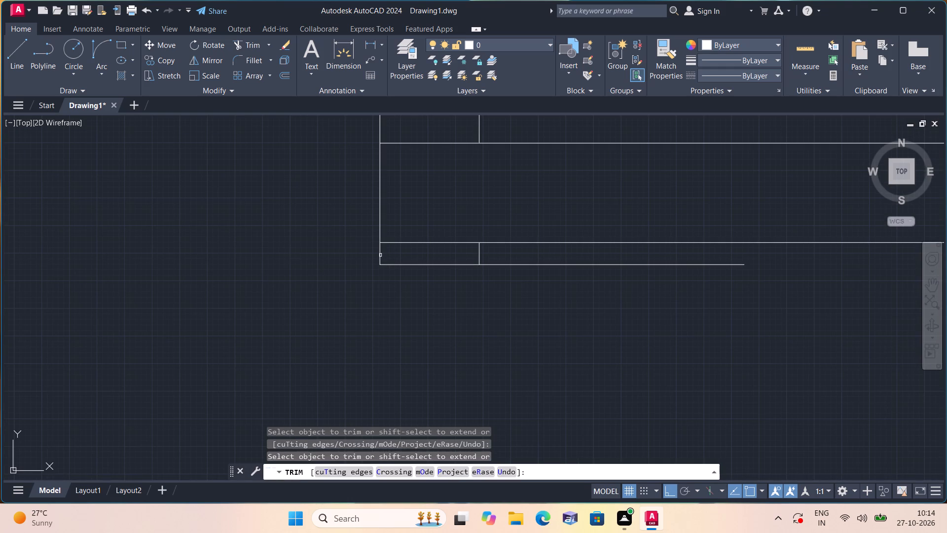
pyautogui.click(437, 251)
pyautogui.click(558, 252)
pyautogui.press('space')
# Draw the door swing as a Start, End, Direction arc from the leaf's free end to the lower jamb's outer end.
pyautogui.scroll(-1, 558, 252)
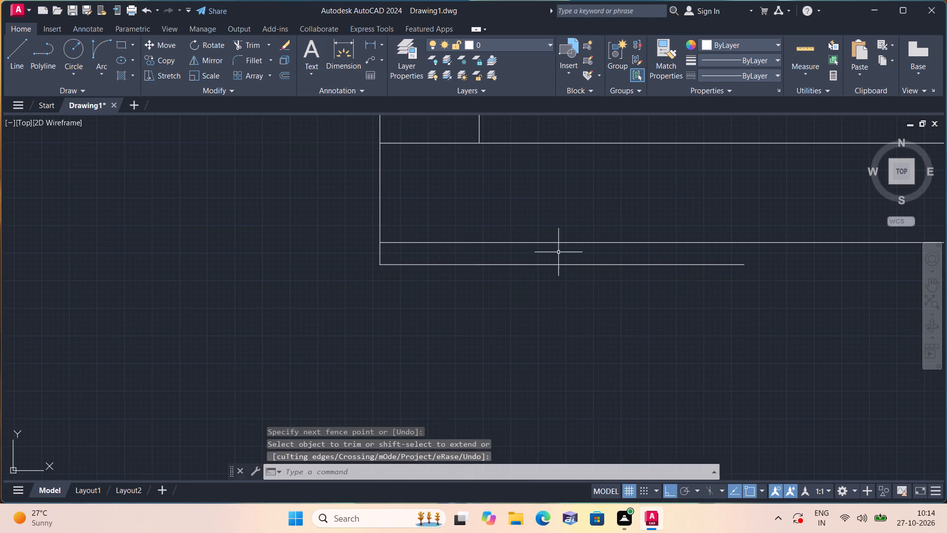
pyautogui.scroll(-2, 558, 252)
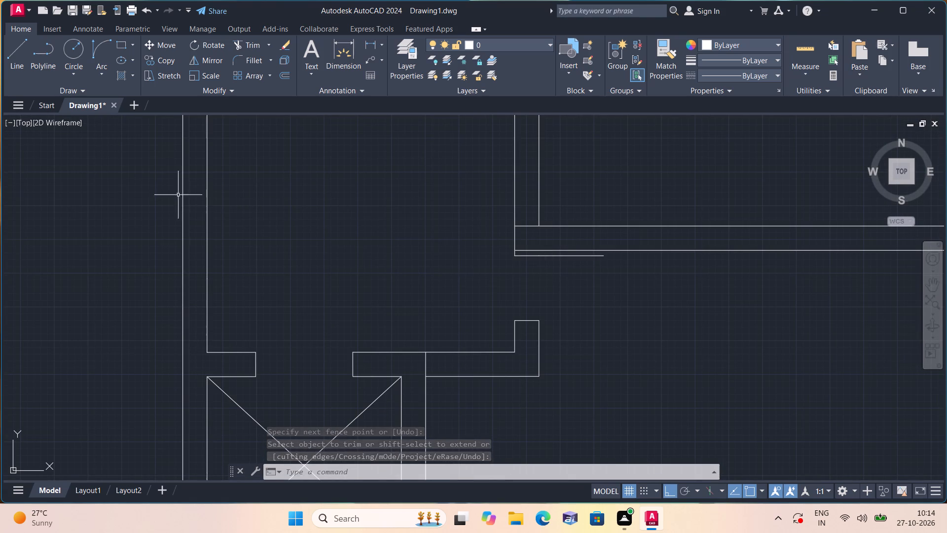
pyautogui.click(102, 74)
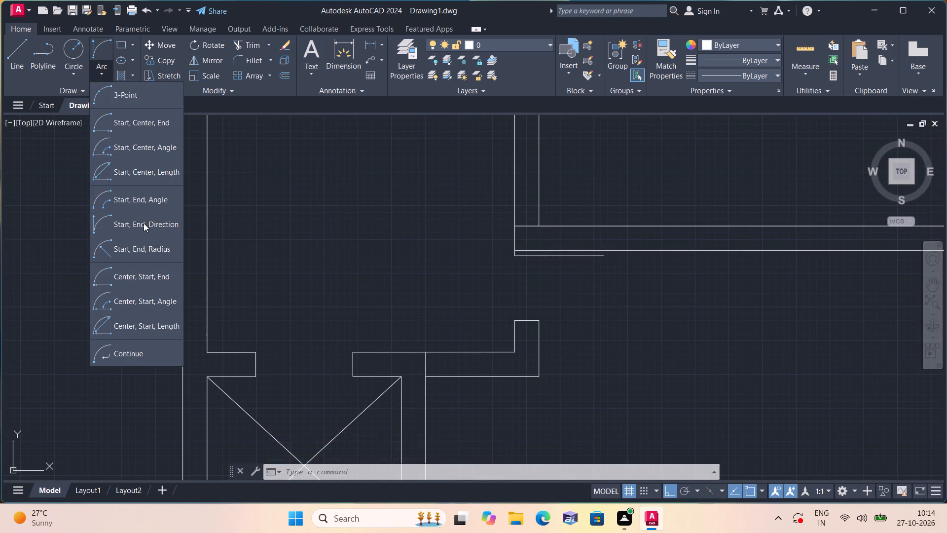
pyautogui.click(144, 225)
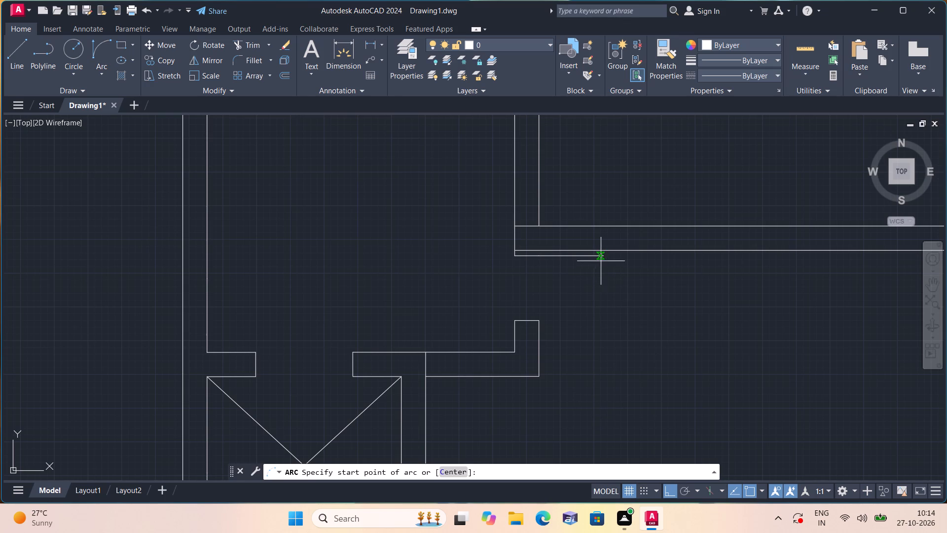
pyautogui.moveTo(604, 257); pyautogui.dragTo(601, 264)
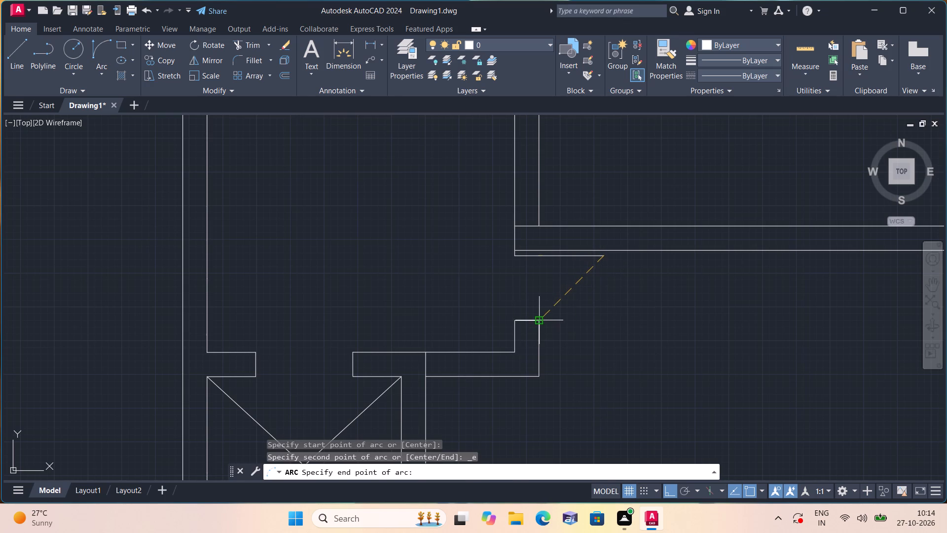
pyautogui.click(538, 320)
pyautogui.click(636, 296)
pyautogui.scroll(-1, 630, 263)
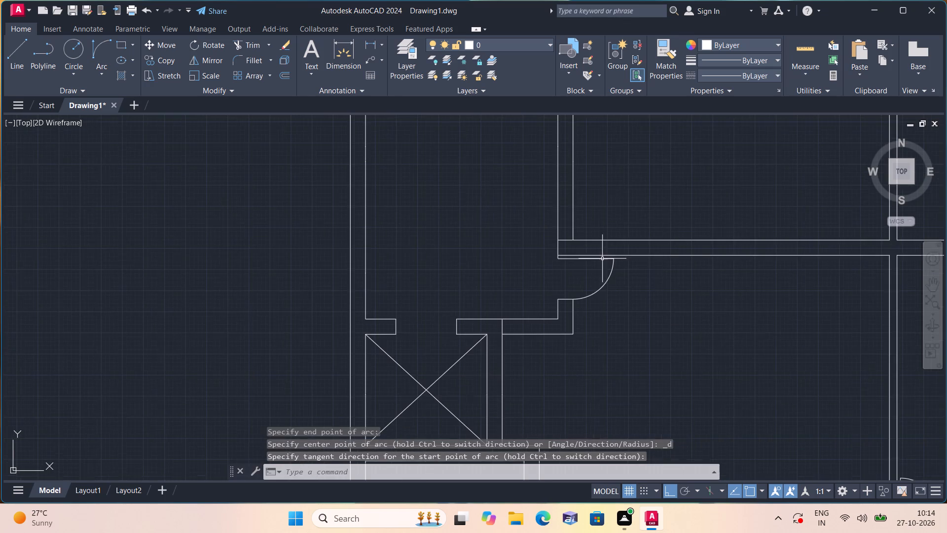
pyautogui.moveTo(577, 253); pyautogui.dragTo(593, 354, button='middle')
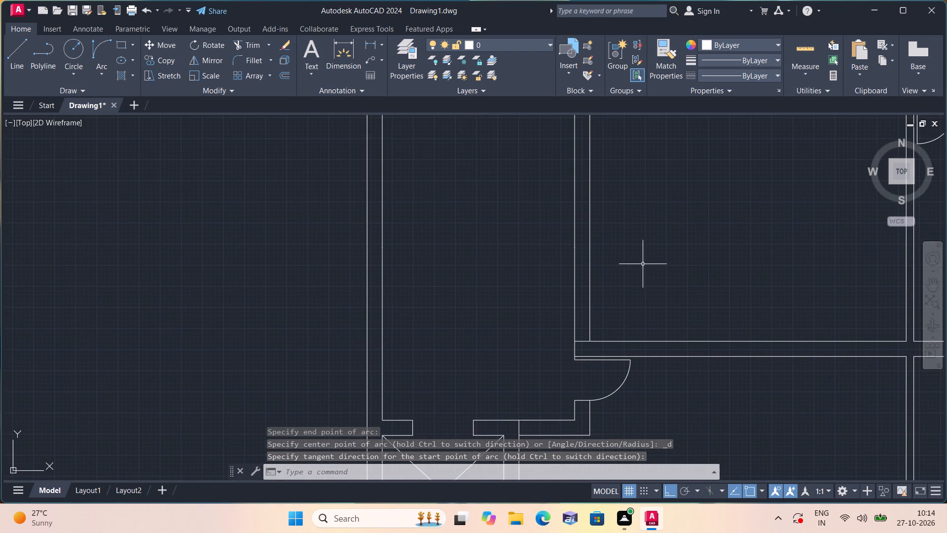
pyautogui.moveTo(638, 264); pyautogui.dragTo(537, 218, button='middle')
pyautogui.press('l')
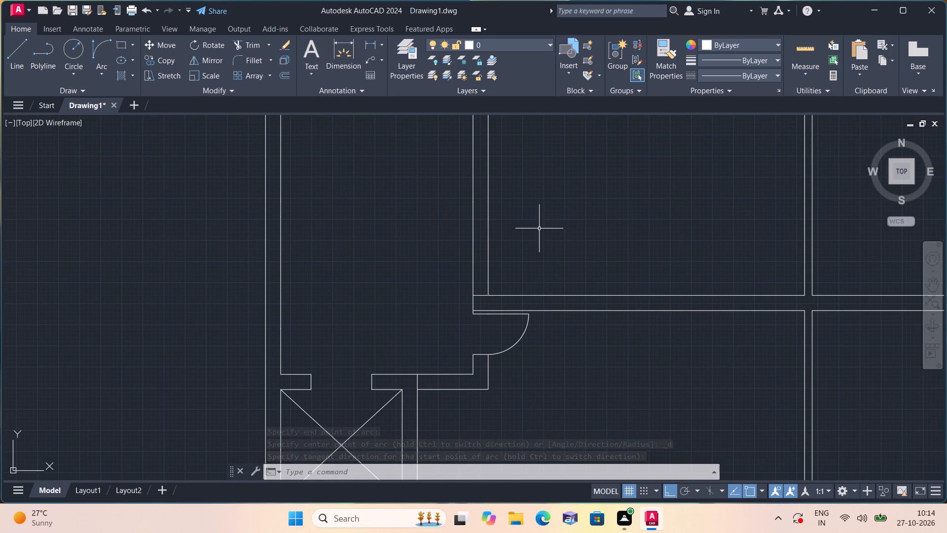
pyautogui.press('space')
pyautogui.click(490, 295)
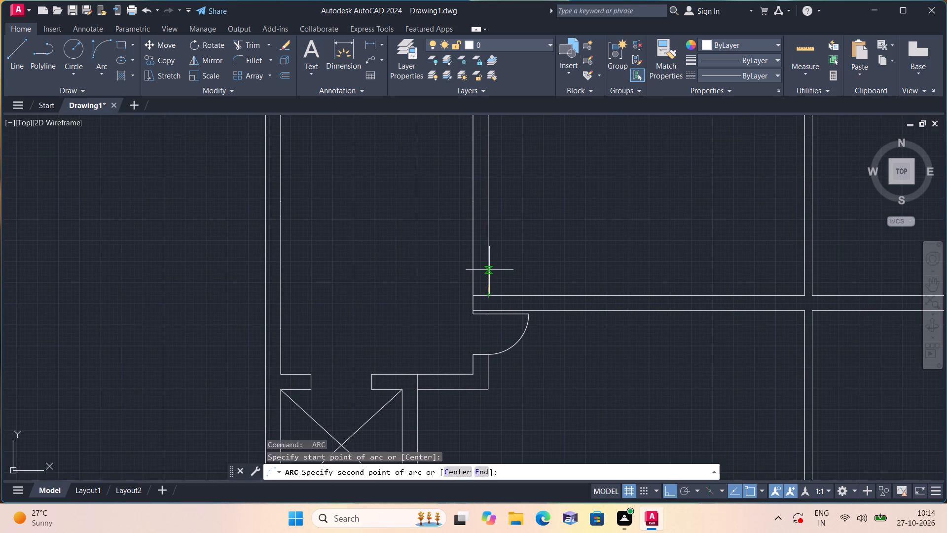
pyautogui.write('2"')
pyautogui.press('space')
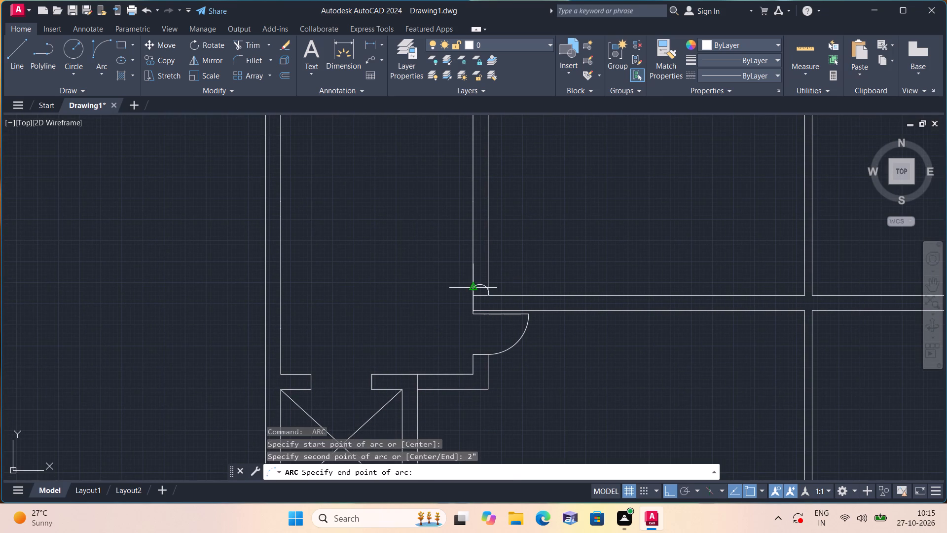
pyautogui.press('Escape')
# Draw a jamb line across the long left room's right wall, 2" above the dividing wall's upper line.
pyautogui.press('l')
pyautogui.press('space')
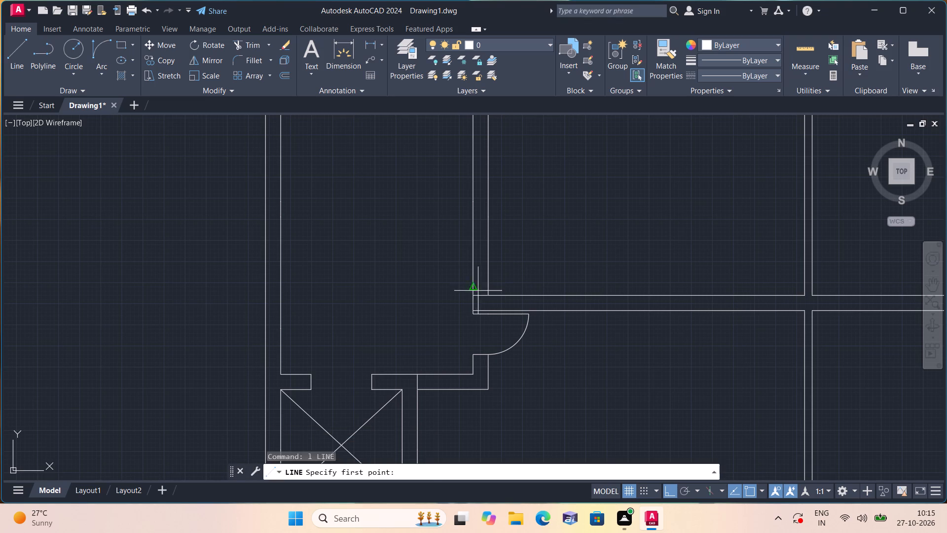
pyautogui.click(487, 299)
pyautogui.write('2"')
pyautogui.press('space')
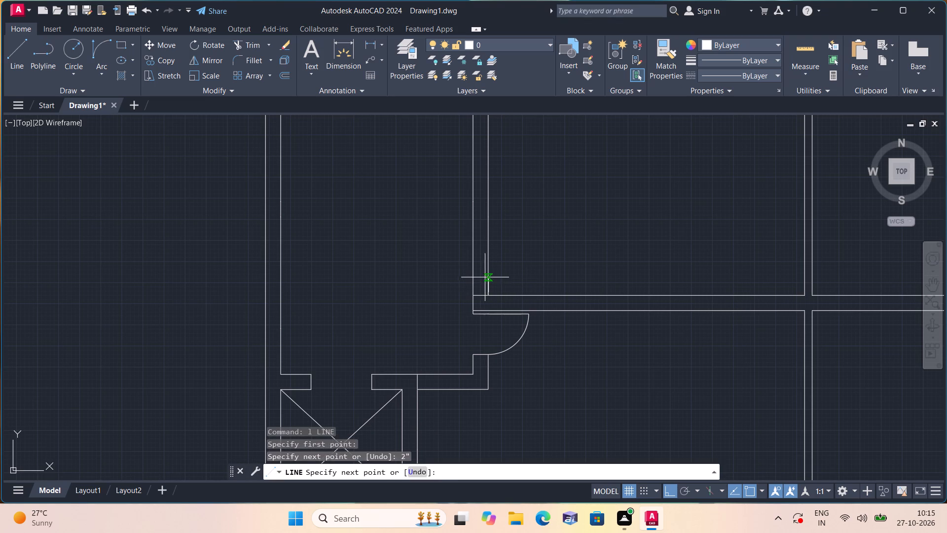
pyautogui.click(473, 291)
pyautogui.press('space')
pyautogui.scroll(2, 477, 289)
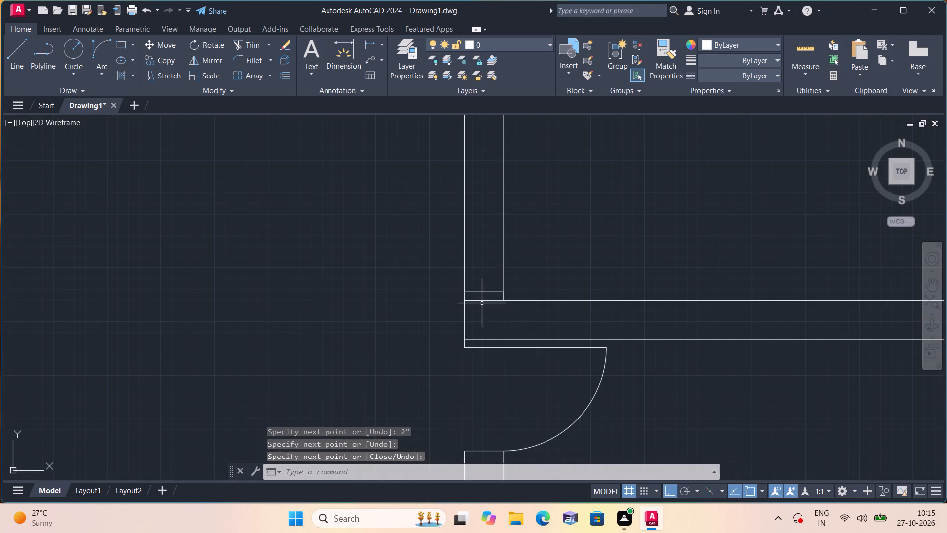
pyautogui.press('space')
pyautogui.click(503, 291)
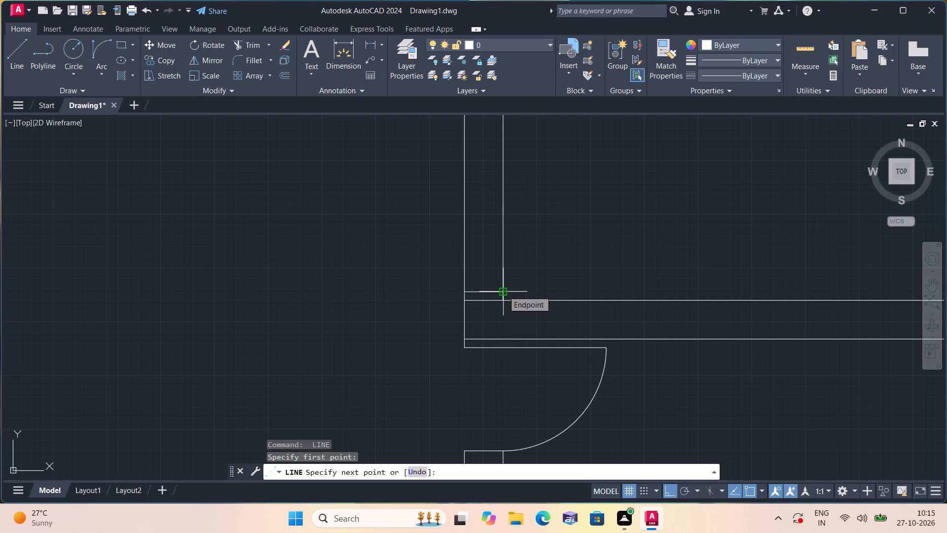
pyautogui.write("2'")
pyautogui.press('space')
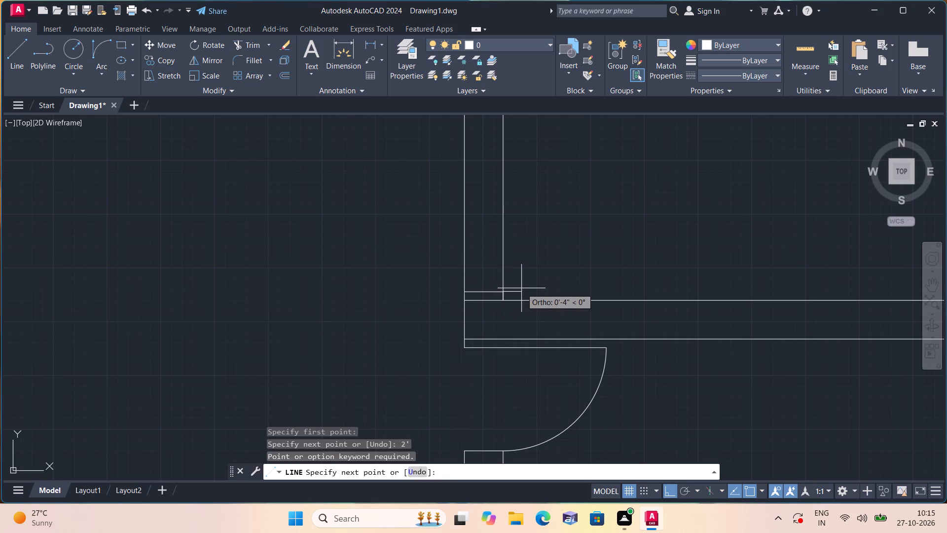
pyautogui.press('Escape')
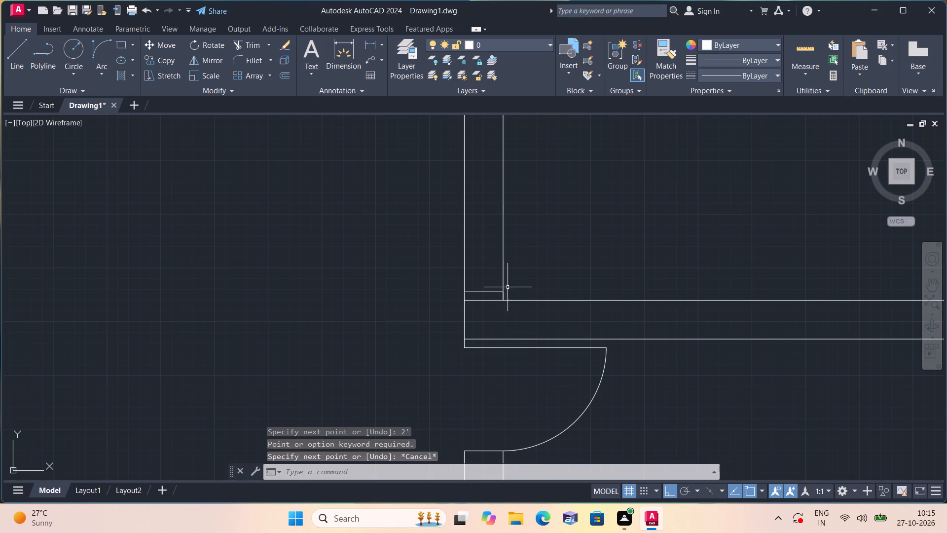
# Extend a 2' door leaf line horizontally into the room above the dividing wall from the new jamb's outer end.
pyautogui.scroll(1, 506, 287)
pyautogui.press('space')
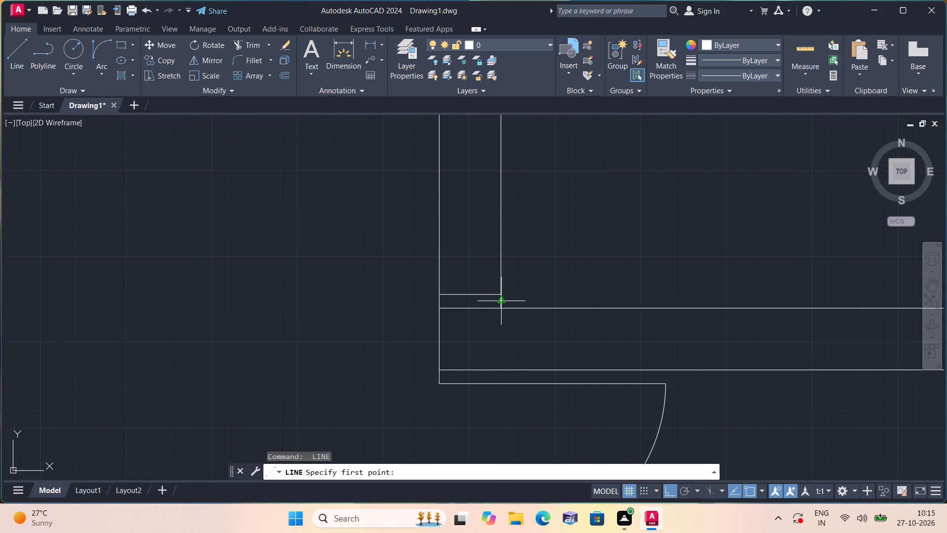
pyautogui.click(499, 294)
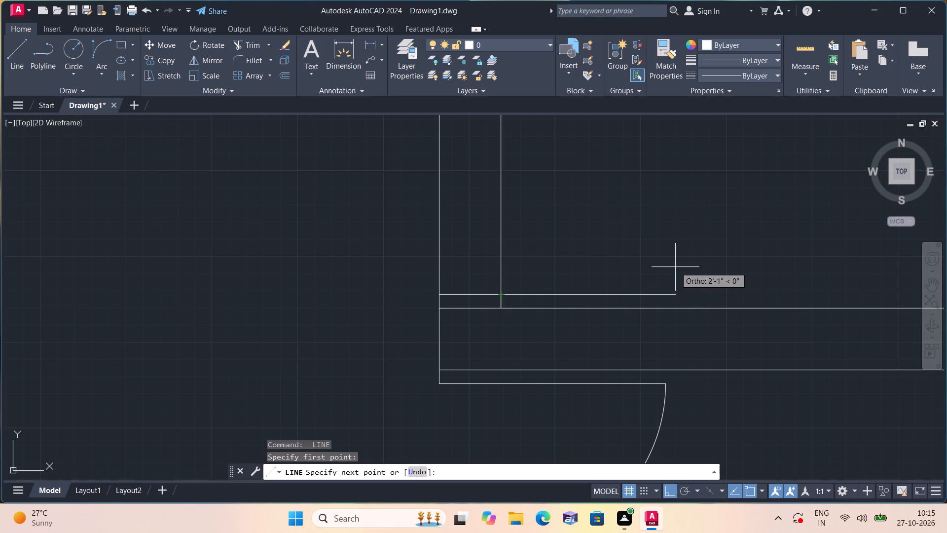
pyautogui.write("2'")
pyautogui.press('space')
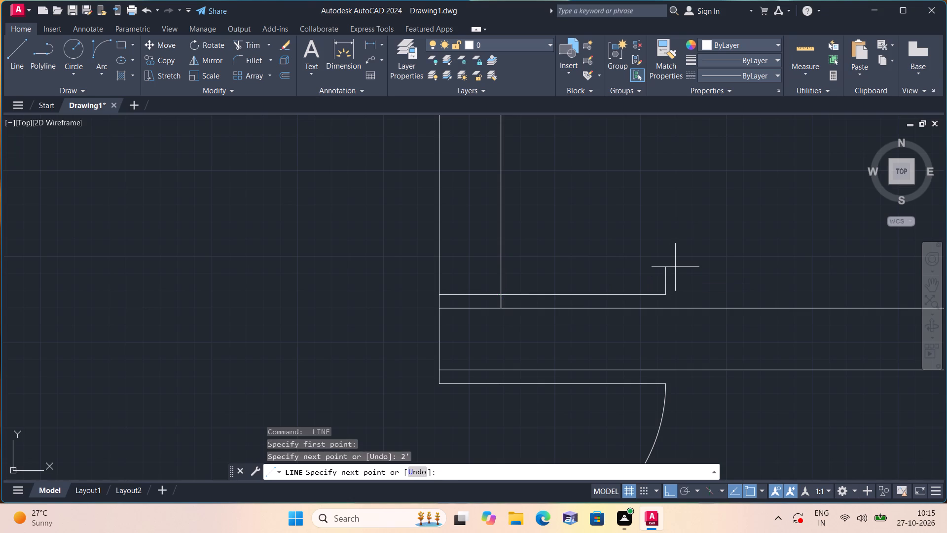
pyautogui.press('Escape')
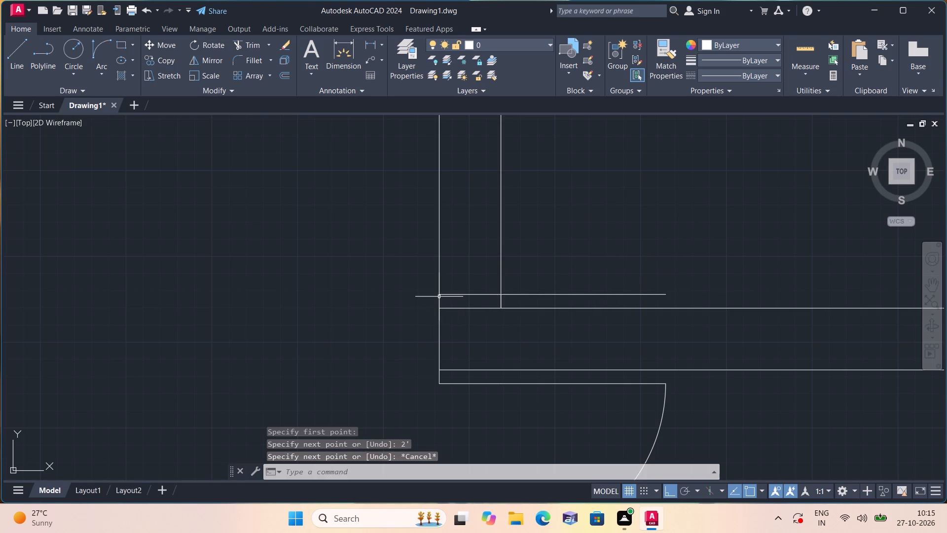
# Erase the short line over the wall between the new leaf line and the dividing wall, and trim the wall remnant there.
pyautogui.click(502, 300)
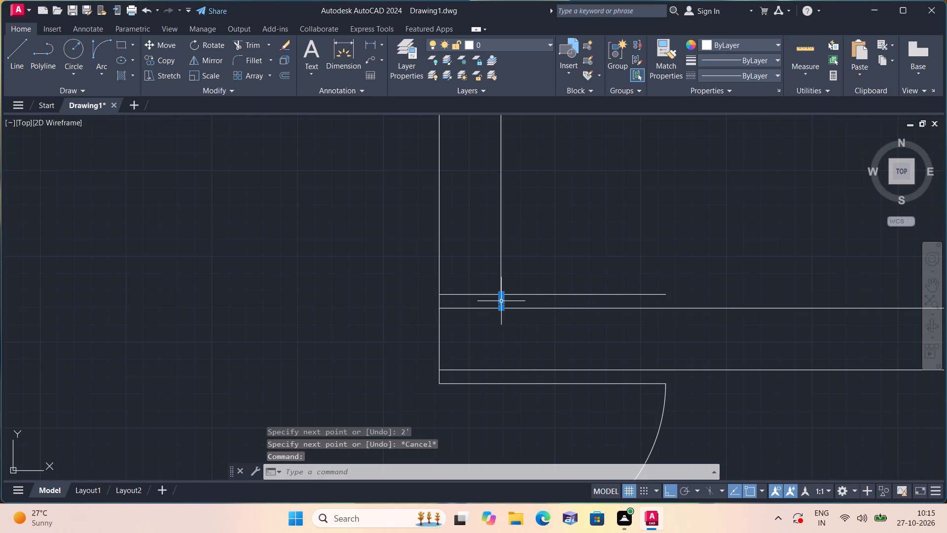
pyautogui.press('Delete')
pyautogui.write('trim')
pyautogui.press('space')
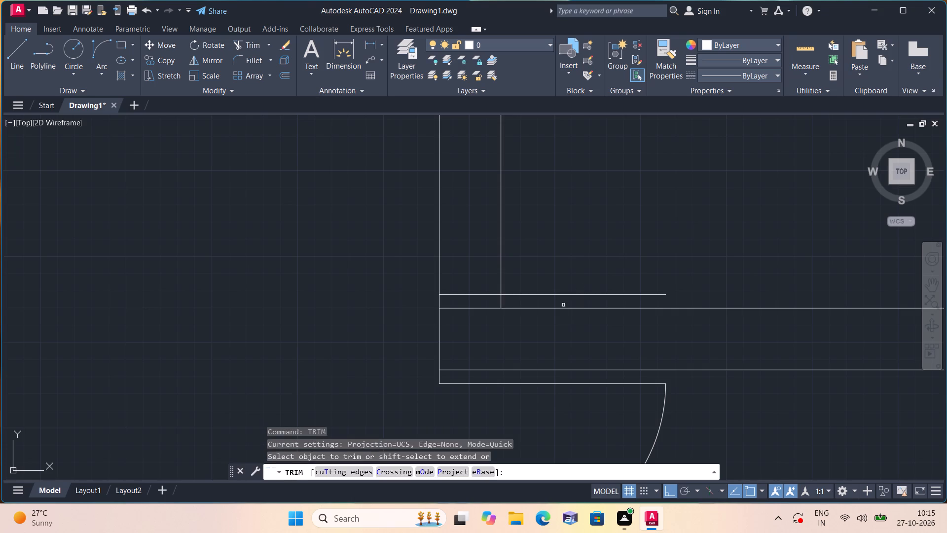
pyautogui.scroll(1, 506, 309)
pyautogui.moveTo(489, 297); pyautogui.dragTo(494, 298)
pyautogui.click(536, 298)
pyautogui.press('space')
pyautogui.scroll(-2, 539, 294)
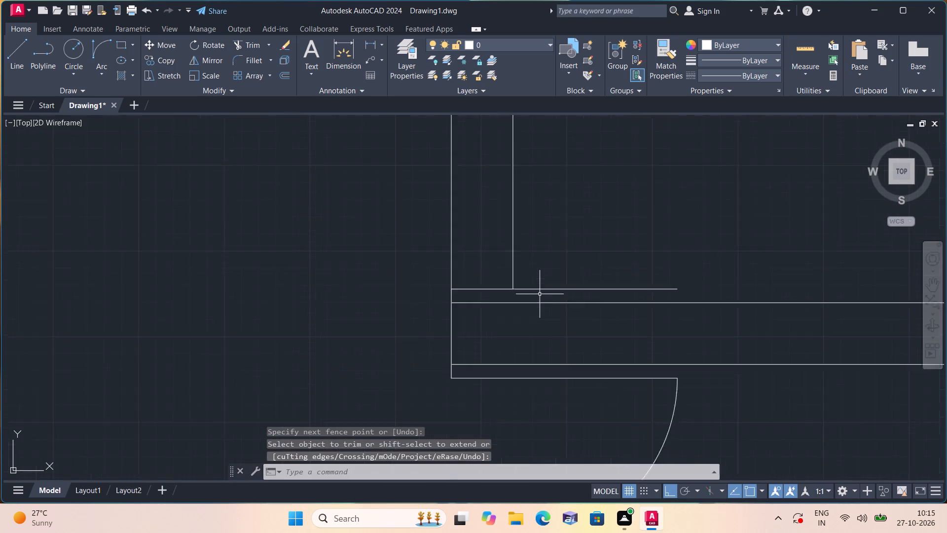
# Draw a line 2' up the wall's room-side face from the leaf line and across to the other face as the upper jamb.
pyautogui.moveTo(554, 260); pyautogui.dragTo(554, 316, button='middle')
pyautogui.scroll(-1, 554, 260)
pyautogui.press('l')
pyautogui.press('space')
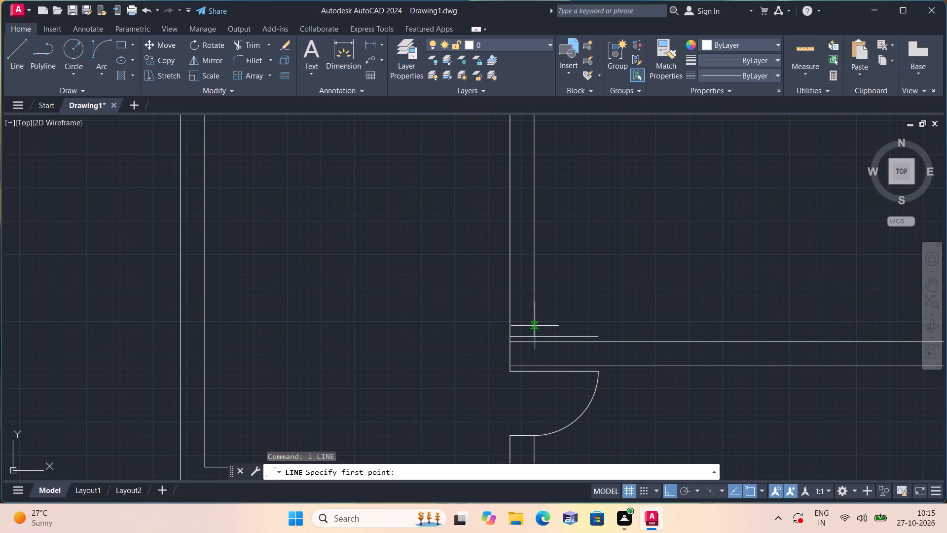
pyautogui.click(535, 334)
pyautogui.write("2'")
pyautogui.press('space')
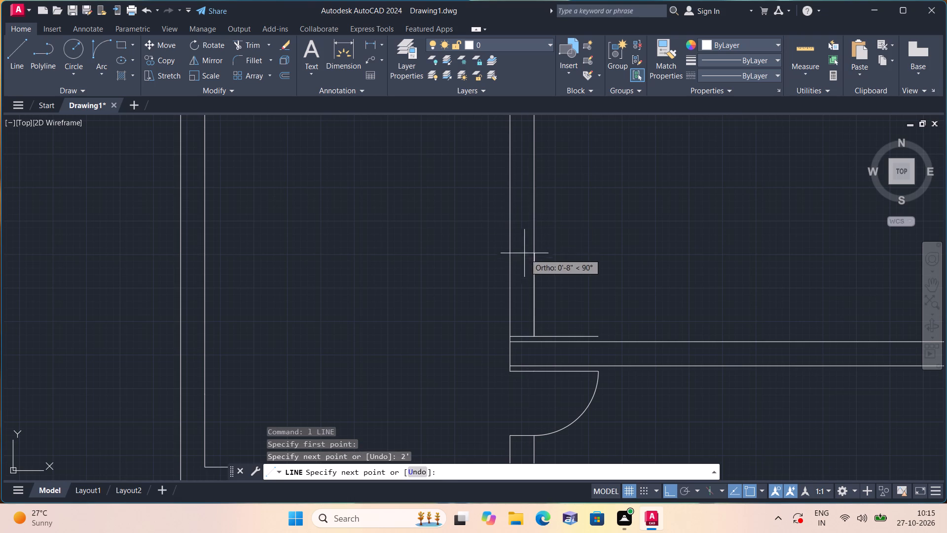
pyautogui.click(512, 270)
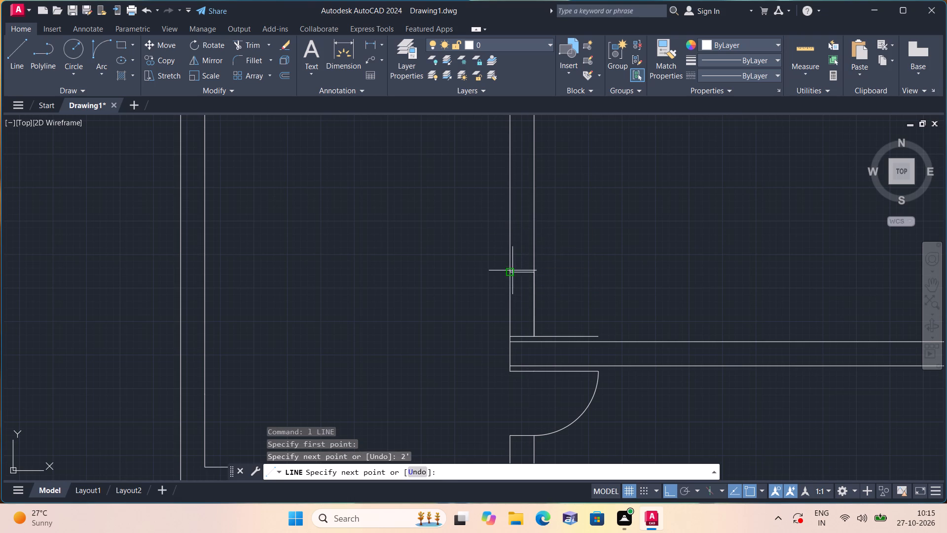
pyautogui.press('space')
# Trim both wall lines and the leftover stub between the upper jamb and the door leaf line to open the doorway.
pyautogui.write('trim')
pyautogui.press('space')
pyautogui.moveTo(621, 286); pyautogui.dragTo(482, 321)
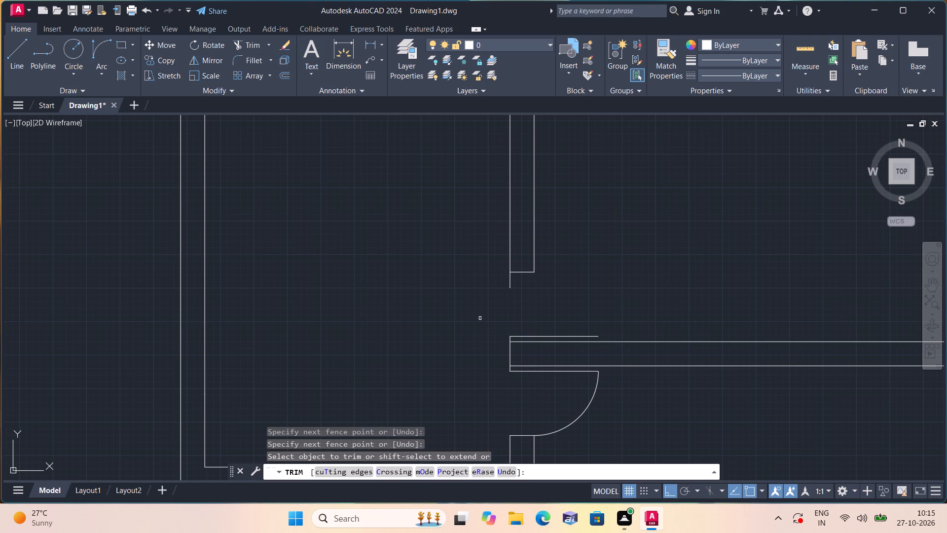
pyautogui.moveTo(513, 282); pyautogui.dragTo(468, 291)
pyautogui.press('space')
# Check the distance from the upper jamb to the dividing wall's upper line with a temporary linear dimension.
pyautogui.scroll(-1, 470, 309)
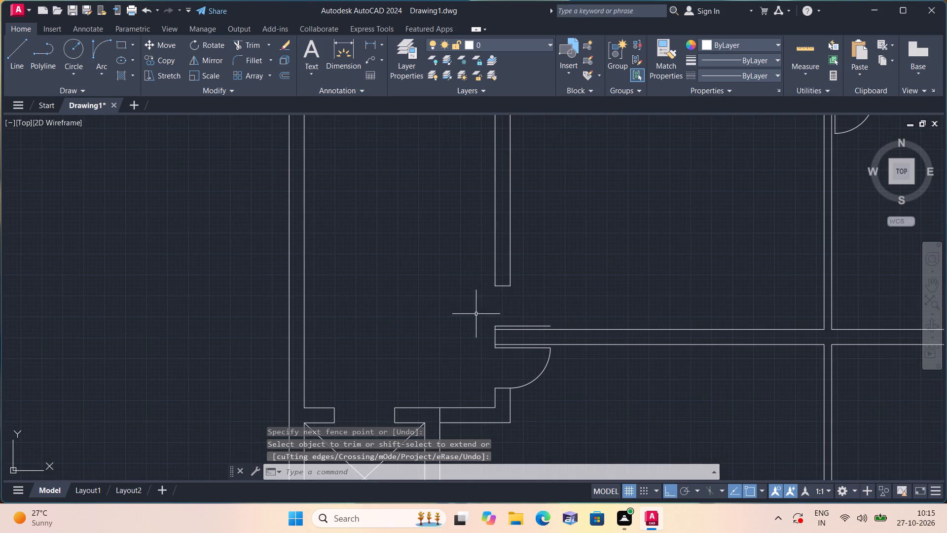
pyautogui.scroll(2, 518, 309)
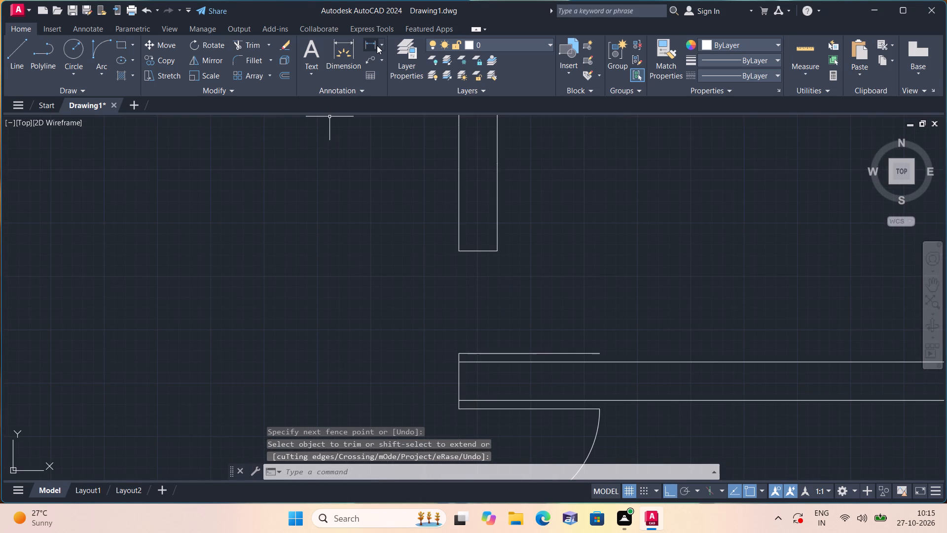
pyautogui.click(377, 45)
pyautogui.click(458, 255)
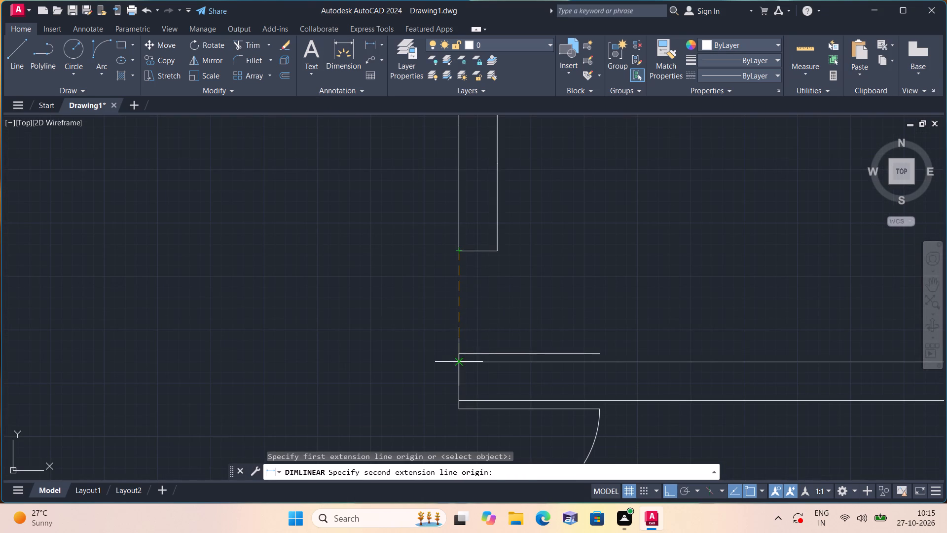
pyautogui.click(458, 362)
pyautogui.scroll(5, 459, 314)
pyautogui.scroll(-2, 464, 305)
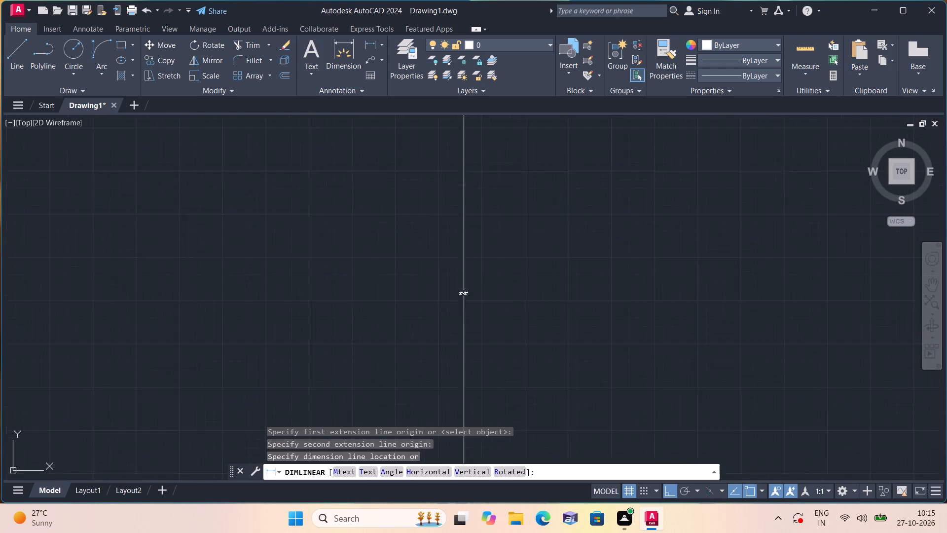
pyautogui.scroll(-4, 464, 305)
pyautogui.press('Escape')
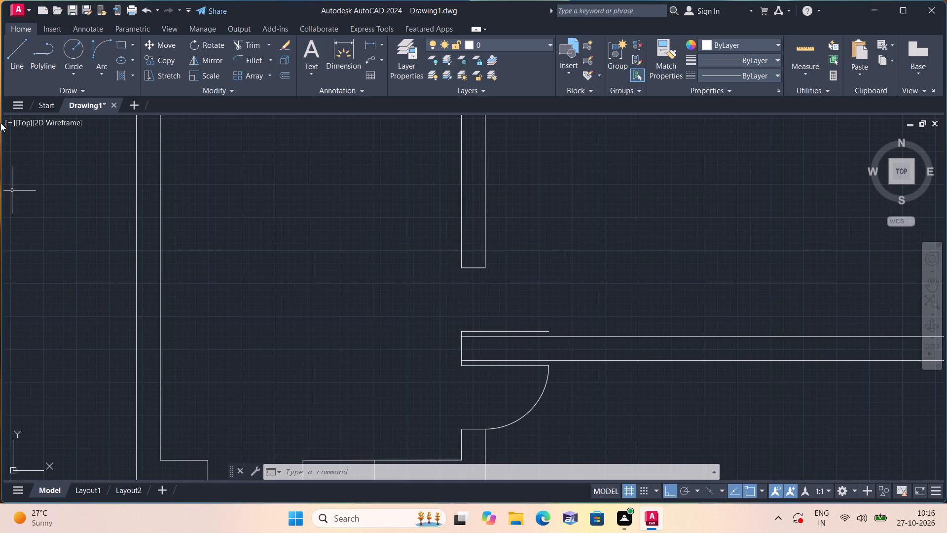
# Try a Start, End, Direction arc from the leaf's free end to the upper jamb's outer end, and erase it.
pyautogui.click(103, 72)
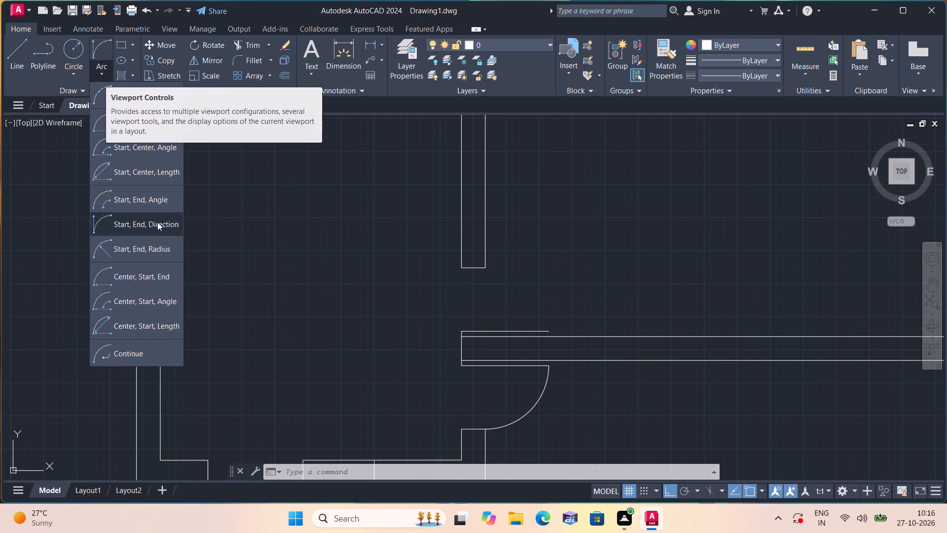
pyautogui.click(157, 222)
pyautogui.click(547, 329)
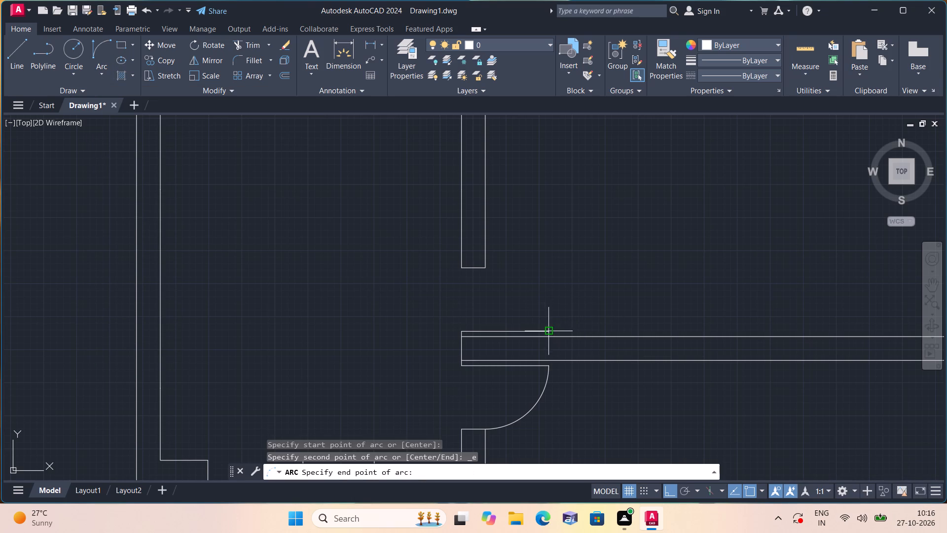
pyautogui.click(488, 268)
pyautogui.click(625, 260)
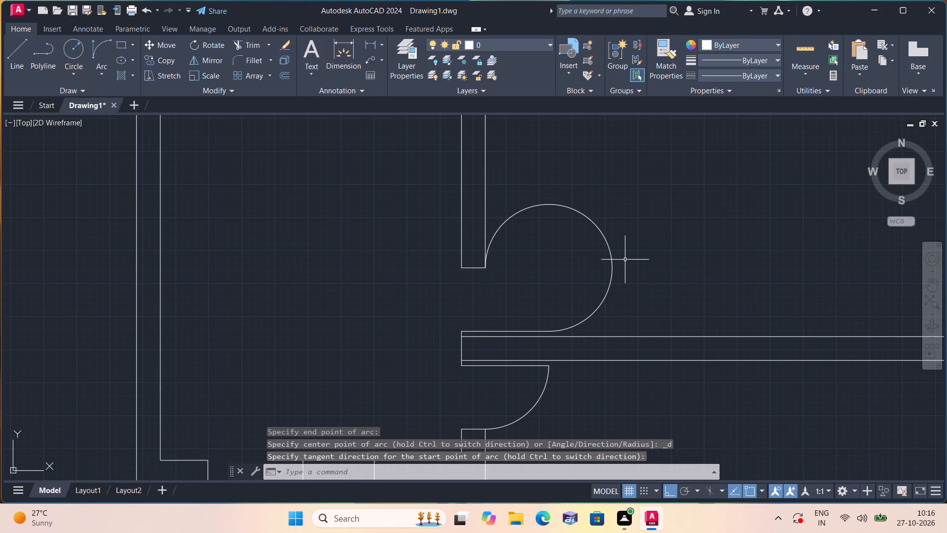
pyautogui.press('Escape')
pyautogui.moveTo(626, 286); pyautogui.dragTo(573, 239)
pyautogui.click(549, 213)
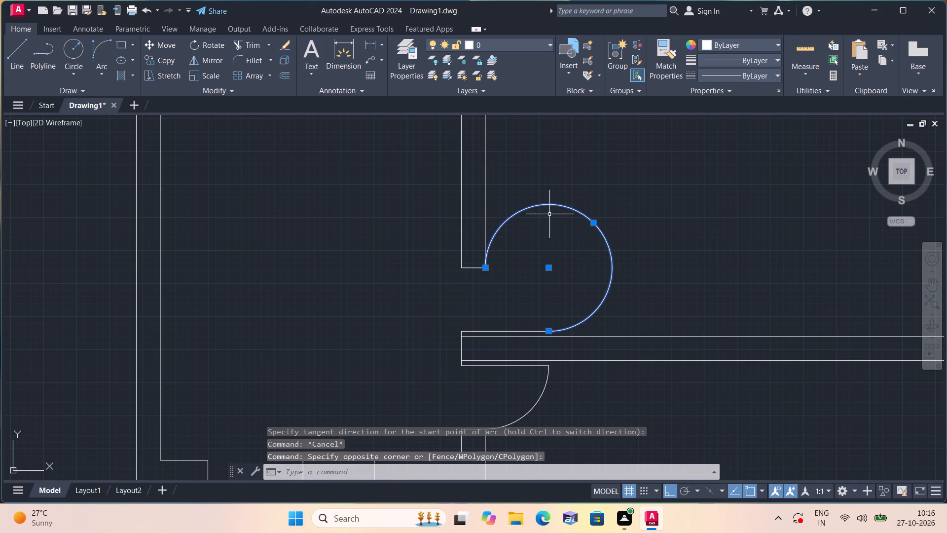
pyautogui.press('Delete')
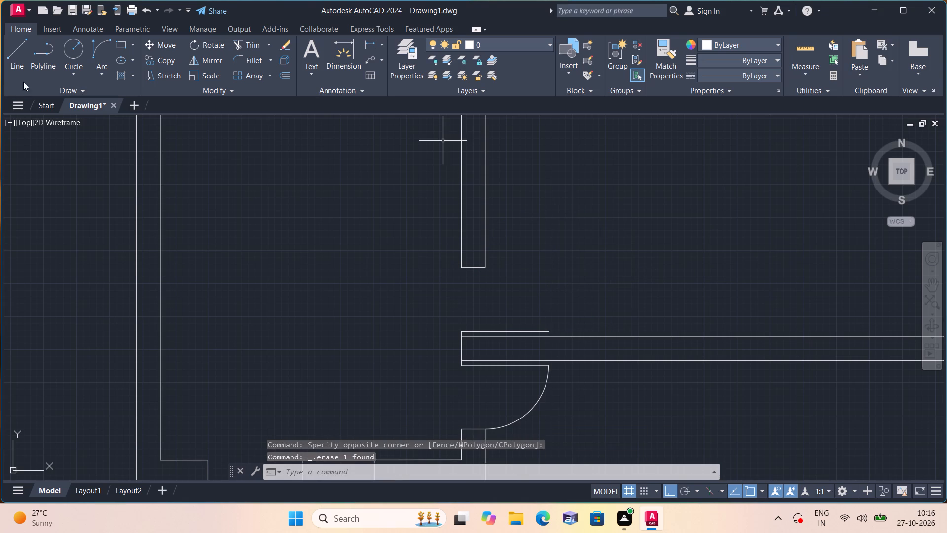
# Draw the door swing as a Start, End, Direction arc from the leaf's free end to the upper jamb, starting vertically.
pyautogui.click(105, 76)
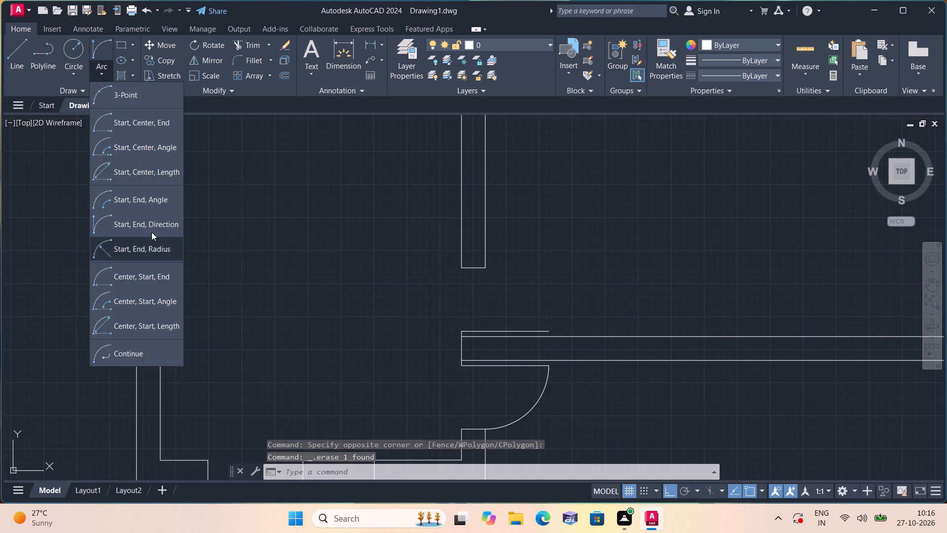
pyautogui.click(150, 229)
pyautogui.click(549, 332)
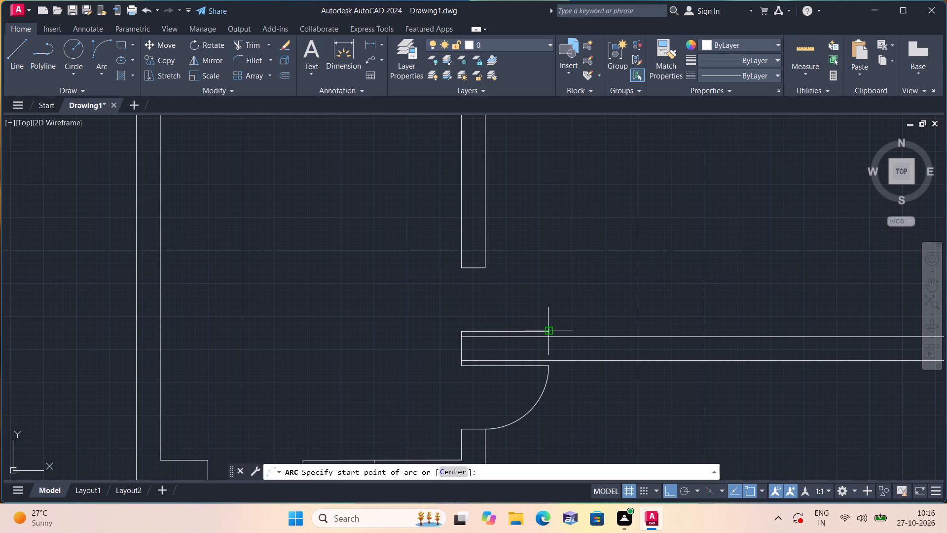
pyautogui.click(485, 265)
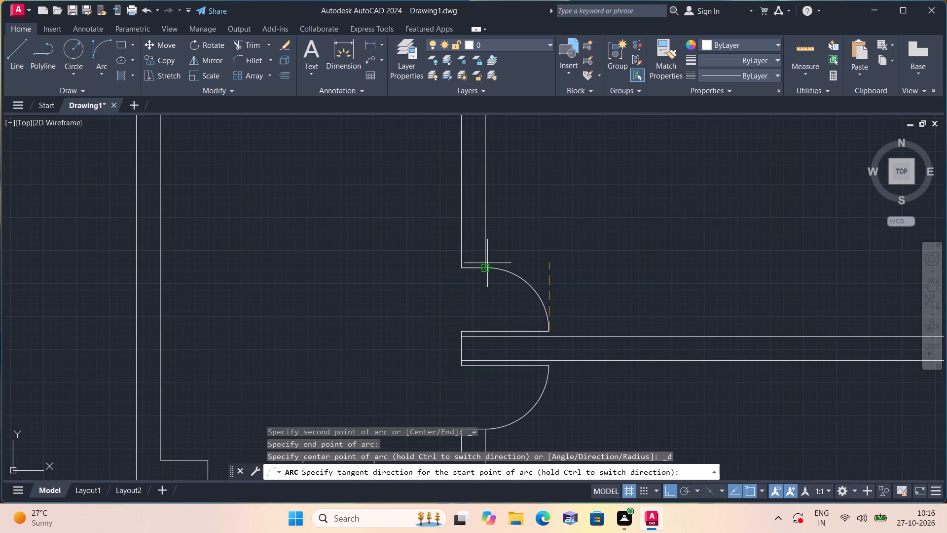
pyautogui.click(507, 260)
# Offset the leaf line and adjoining jamb line of the door above the dividing wall 1" up into the opening.
pyautogui.scroll(-2, 507, 261)
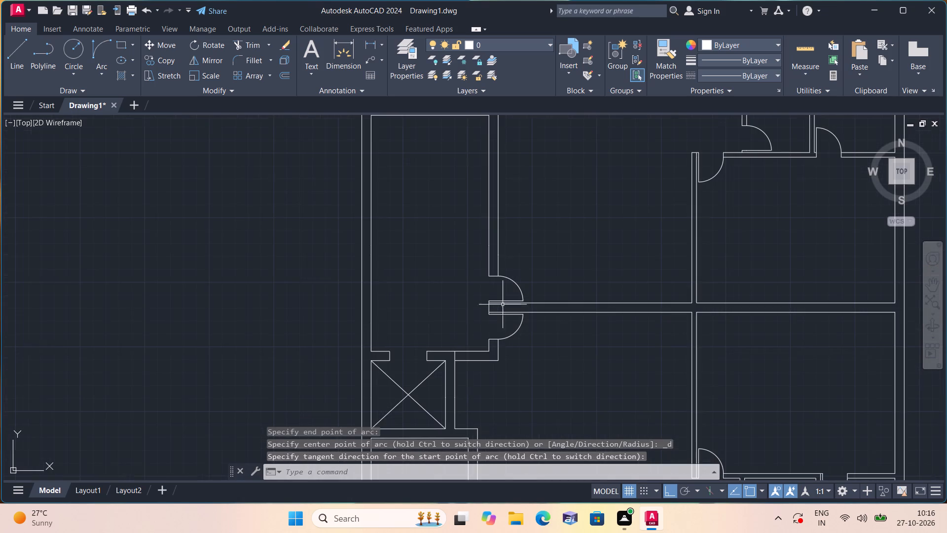
pyautogui.scroll(-1, 466, 352)
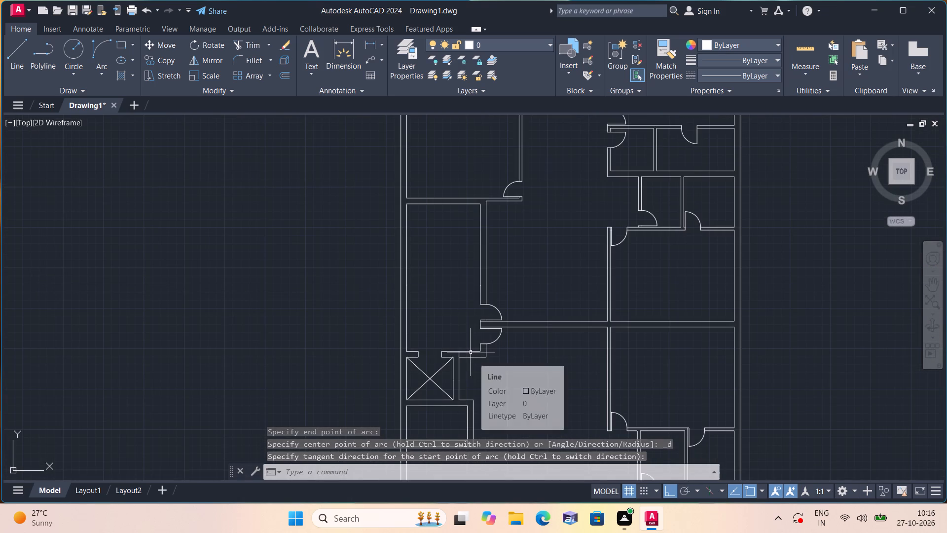
pyautogui.write('off')
pyautogui.press('space')
pyautogui.write('1"')
pyautogui.press('space')
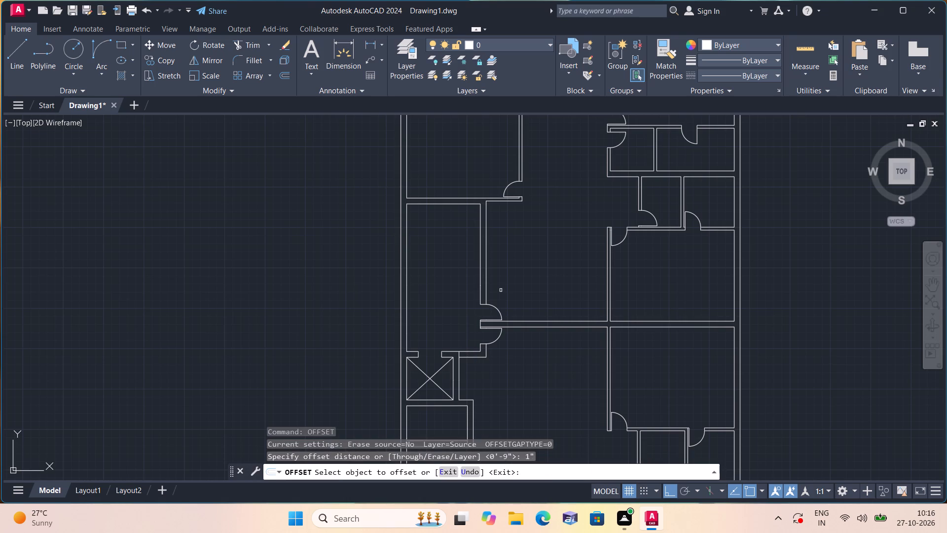
pyautogui.scroll(3, 471, 310)
pyautogui.scroll(1, 535, 302)
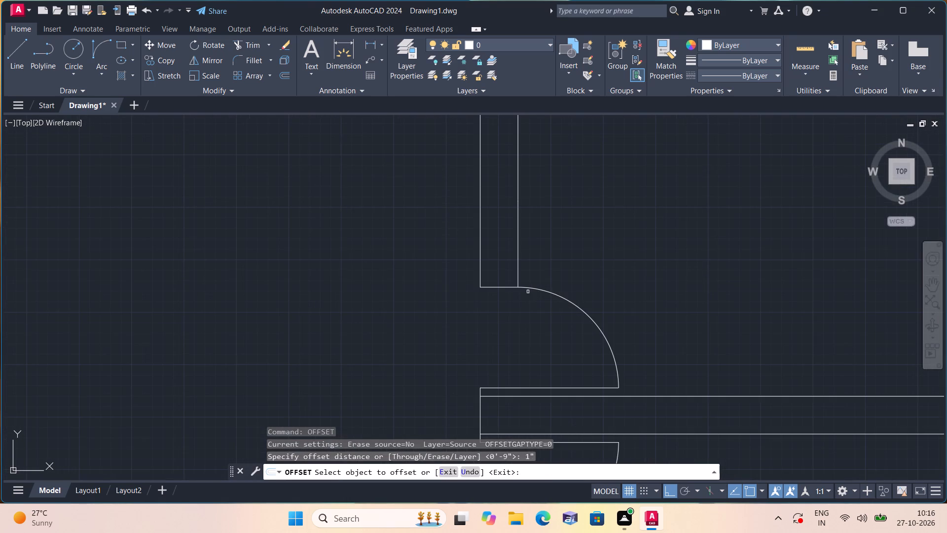
pyautogui.click(520, 386)
pyautogui.click(510, 363)
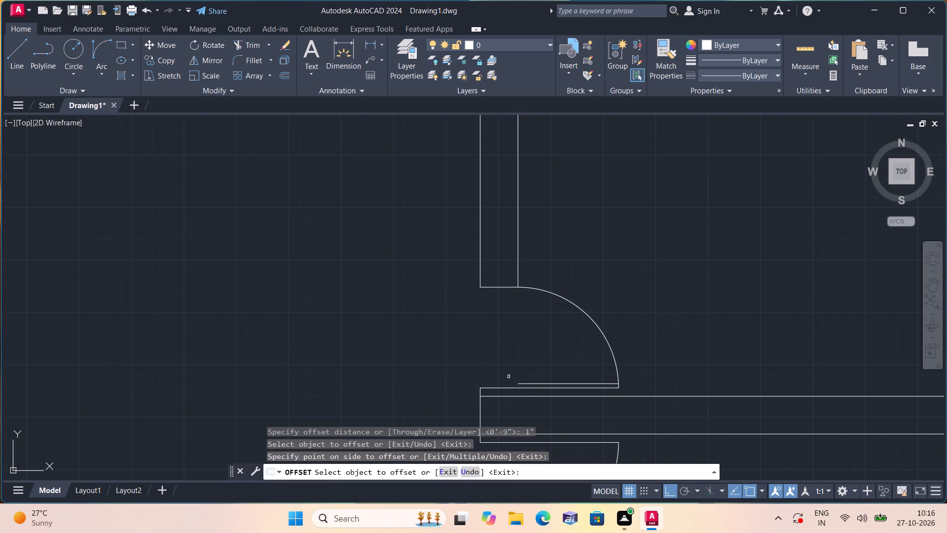
pyautogui.click(499, 386)
pyautogui.click(492, 354)
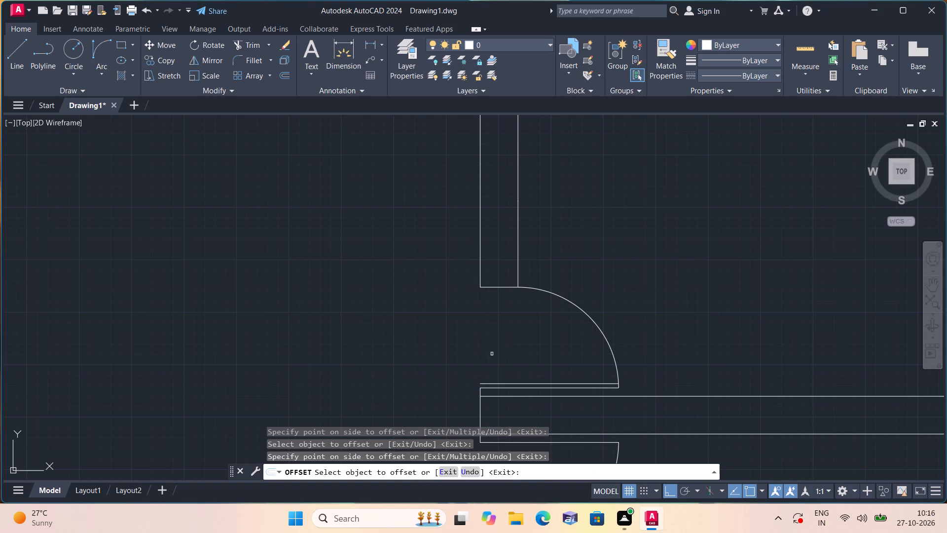
# Offset the jamb line and leaf line of the door below the dividing wall 1" down into the opening.
pyautogui.scroll(-2, 492, 353)
pyautogui.scroll(2, 498, 389)
pyautogui.moveTo(493, 384); pyautogui.dragTo(492, 399)
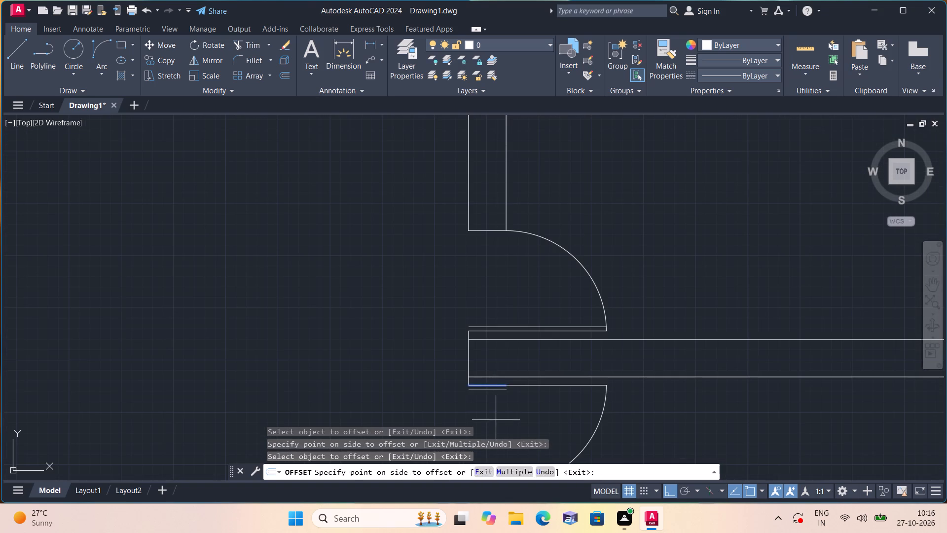
pyautogui.moveTo(496, 419); pyautogui.dragTo(500, 407)
pyautogui.moveTo(516, 385); pyautogui.dragTo(518, 390)
pyautogui.click(519, 419)
# Offset the vertical leaf line and short jamb segment of the lower right room's entrance door 1" into the opening.
pyautogui.moveTo(517, 425); pyautogui.dragTo(419, 302, button='middle')
pyautogui.scroll(-1, 419, 302)
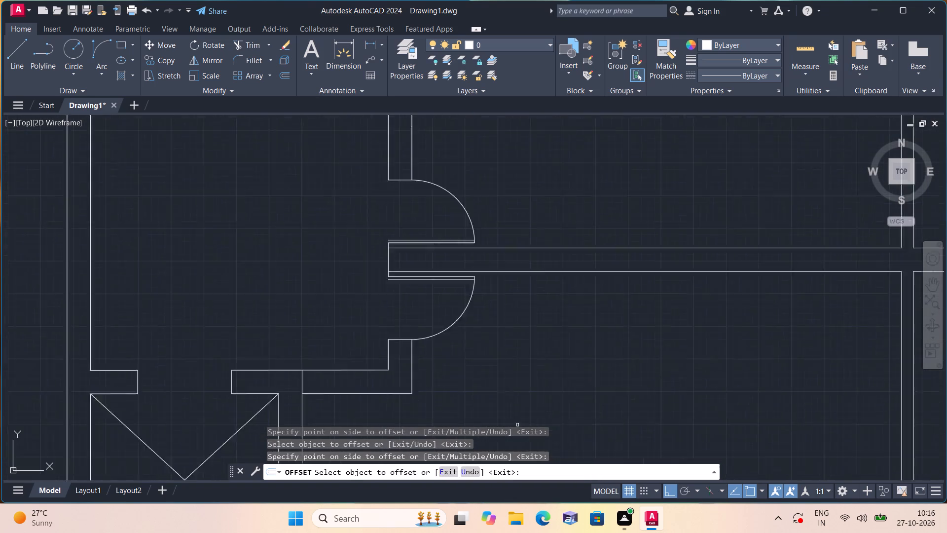
pyautogui.scroll(-2, 405, 278)
pyautogui.moveTo(445, 405); pyautogui.dragTo(399, 228, button='middle')
pyautogui.scroll(-1, 444, 403)
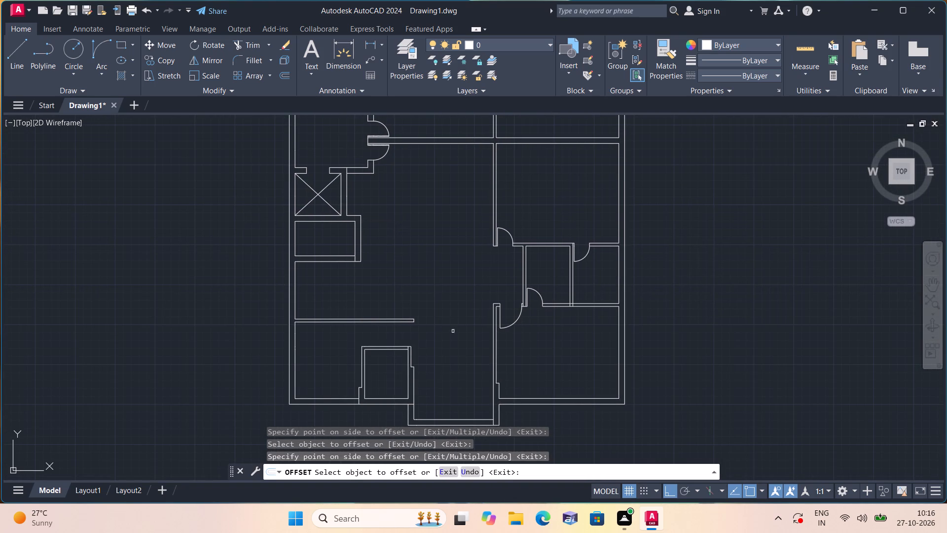
pyautogui.moveTo(454, 306); pyautogui.dragTo(364, 386, button='middle')
pyautogui.scroll(2, 395, 393)
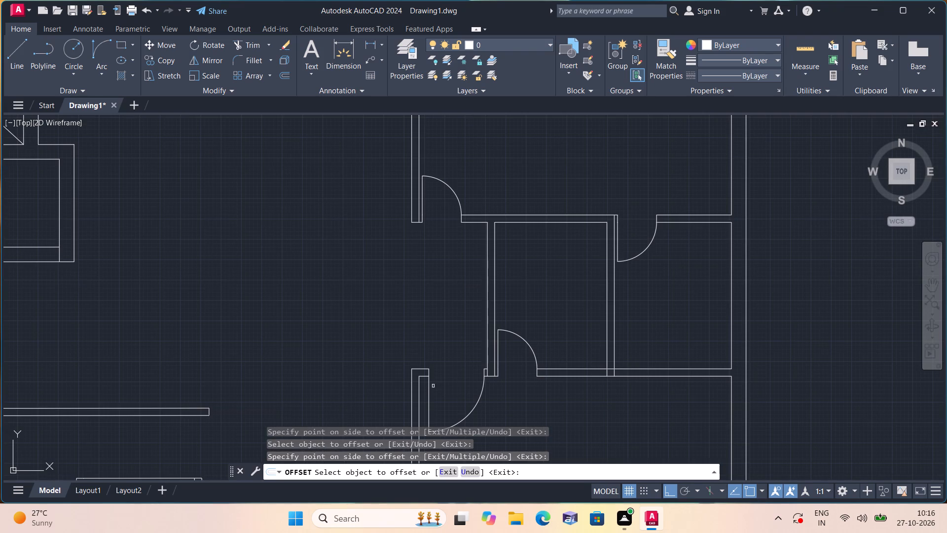
pyautogui.click(431, 382)
pyautogui.click(428, 382)
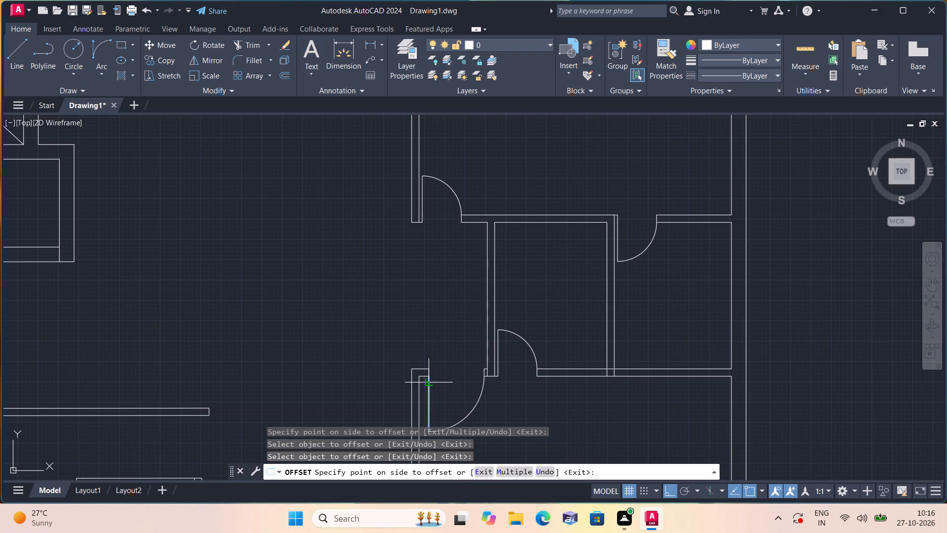
pyautogui.click(434, 382)
pyautogui.scroll(2, 428, 376)
pyautogui.click(427, 368)
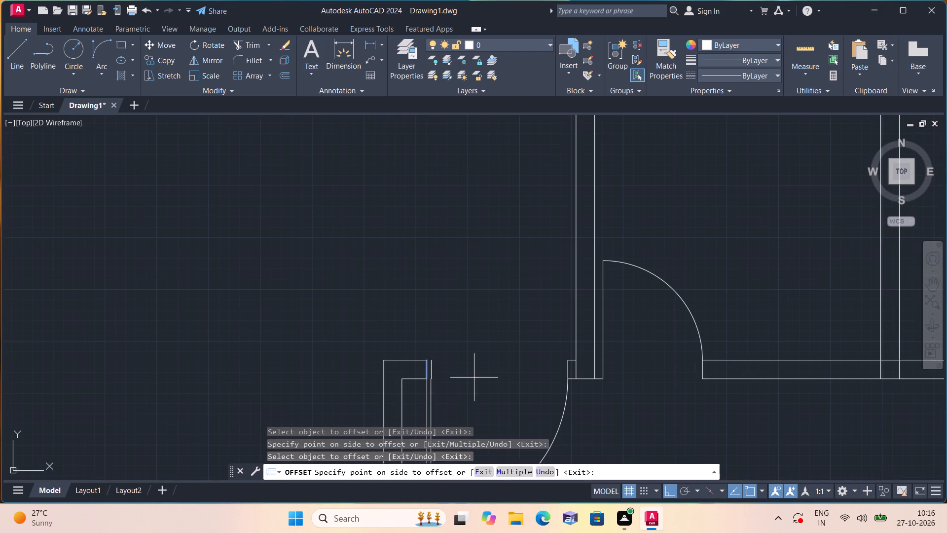
pyautogui.click(475, 375)
# Offset the vertical leaf line and lower jamb segment of the small room's door above the lower right room 1" into its opening.
pyautogui.scroll(-2, 448, 322)
pyautogui.scroll(2, 509, 337)
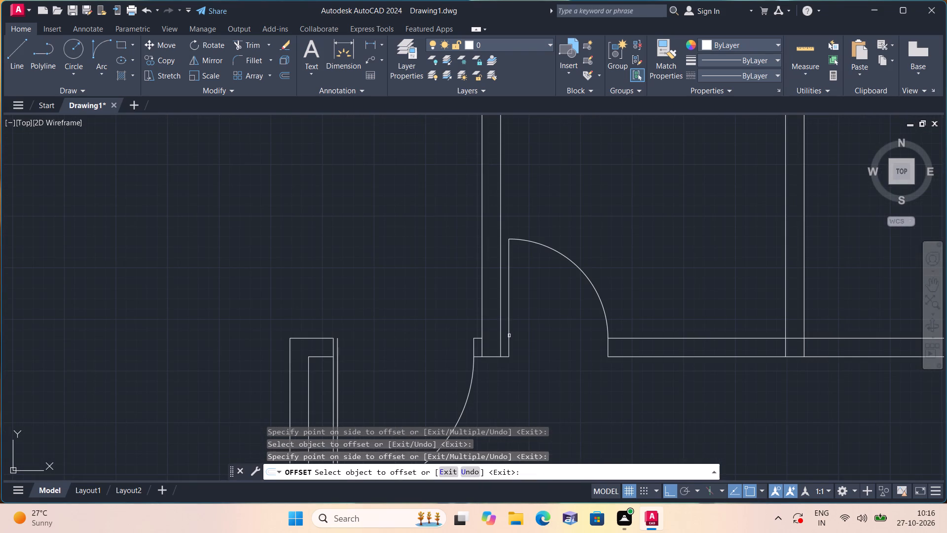
pyautogui.click(509, 336)
pyautogui.click(522, 344)
pyautogui.moveTo(510, 344); pyautogui.dragTo(518, 345)
pyautogui.click(544, 350)
# Offset the vertical leaf line and lower jamb segment of the large middle right room's corner door 1" into its opening.
pyautogui.moveTo(550, 320); pyautogui.dragTo(549, 455, button='middle')
pyautogui.scroll(-1, 548, 320)
pyautogui.scroll(-1, 549, 455)
pyautogui.scroll(1, 463, 290)
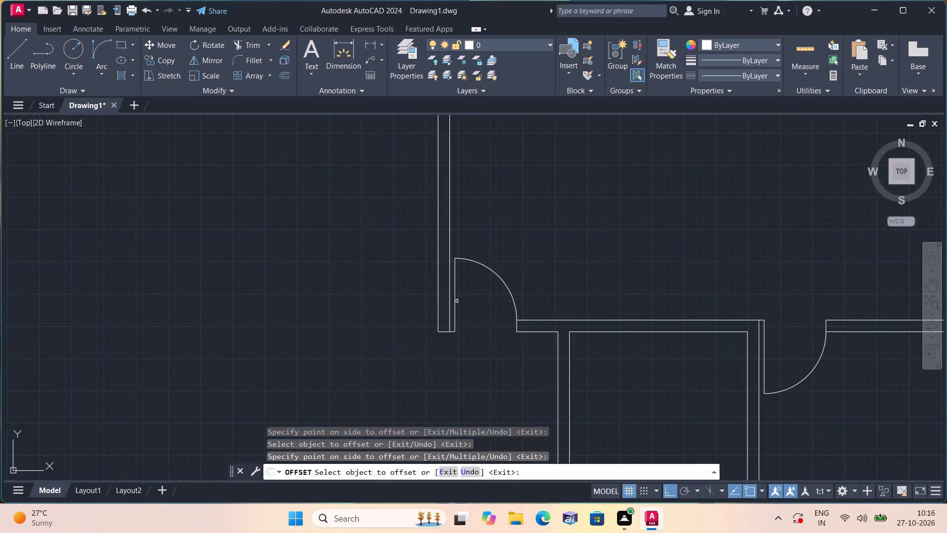
pyautogui.click(456, 303)
pyautogui.click(474, 319)
pyautogui.moveTo(456, 323); pyautogui.dragTo(472, 332)
pyautogui.click(497, 342)
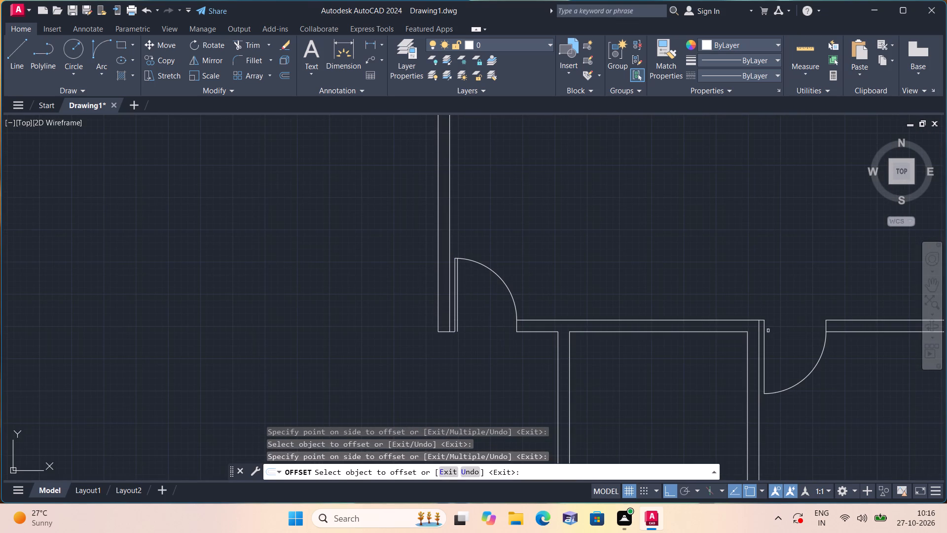
# Offset the vertical leaf line and short jamb segment of the small room's door below the large middle right room 1" into its opening.
pyautogui.click(764, 335)
pyautogui.click(789, 345)
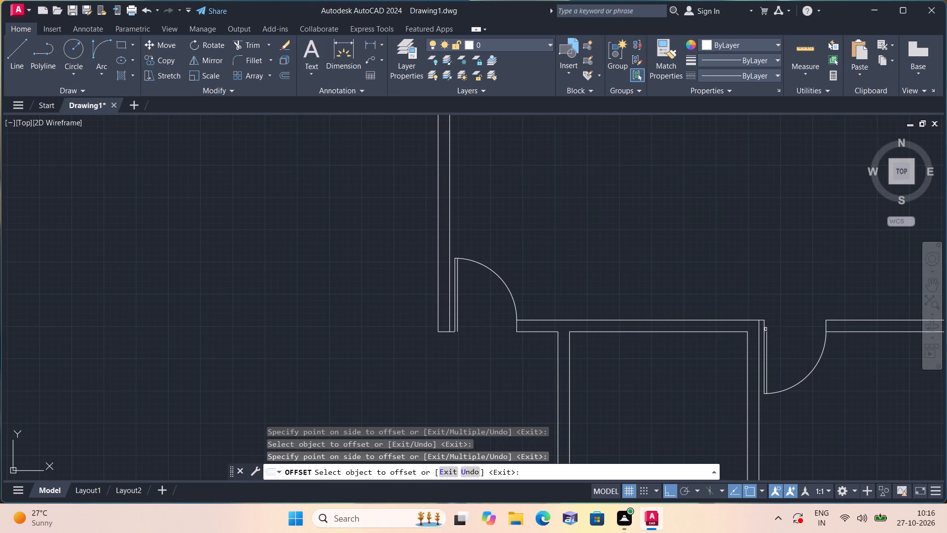
pyautogui.click(765, 325)
pyautogui.click(785, 287)
# Offset the horizontal leaf line and adjoining jamb line of the upper left bedroom-sized room's lower right door 1" up into the opening.
pyautogui.scroll(-3, 756, 253)
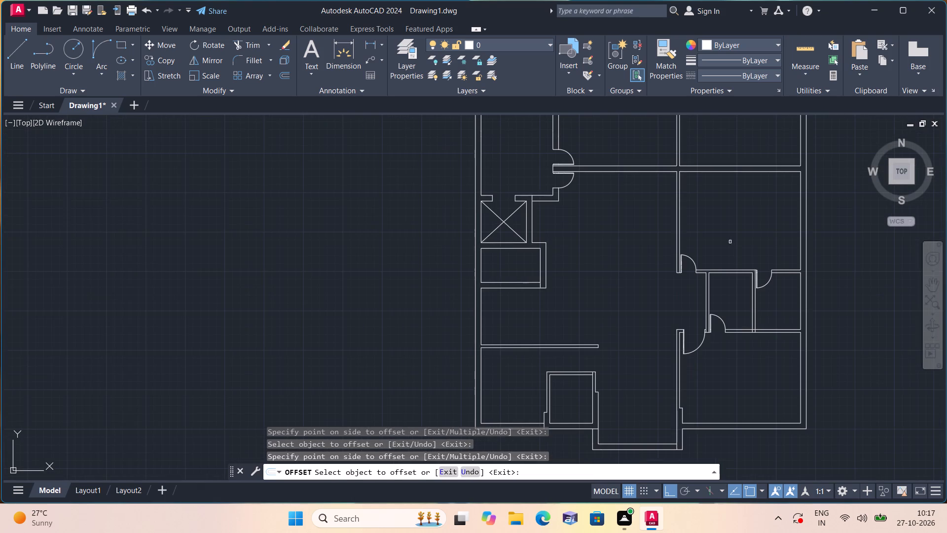
pyautogui.moveTo(717, 239); pyautogui.dragTo(674, 360, button='middle')
pyautogui.scroll(1, 529, 278)
pyautogui.scroll(-1, 575, 223)
pyautogui.moveTo(572, 223); pyautogui.dragTo(539, 292, button='middle')
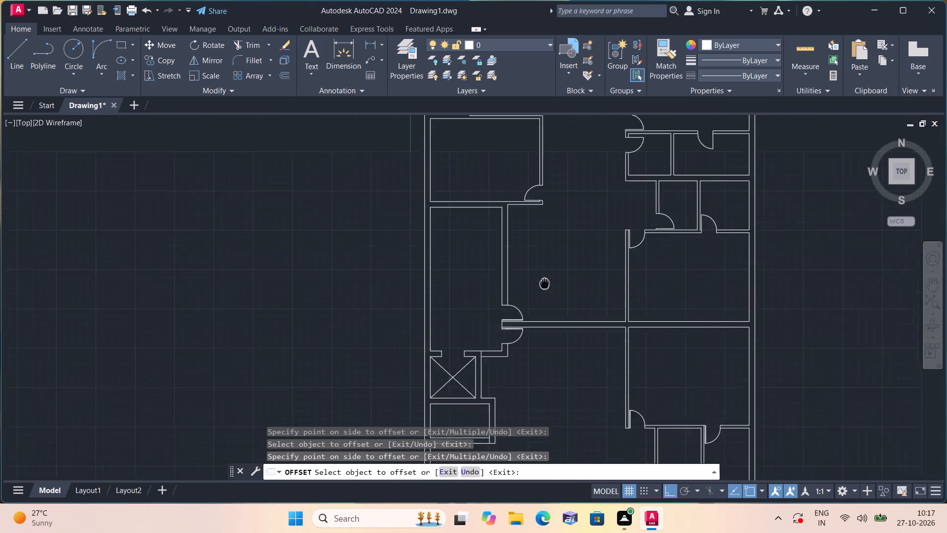
pyautogui.moveTo(539, 292); pyautogui.dragTo(501, 364, button='middle')
pyautogui.scroll(3, 485, 277)
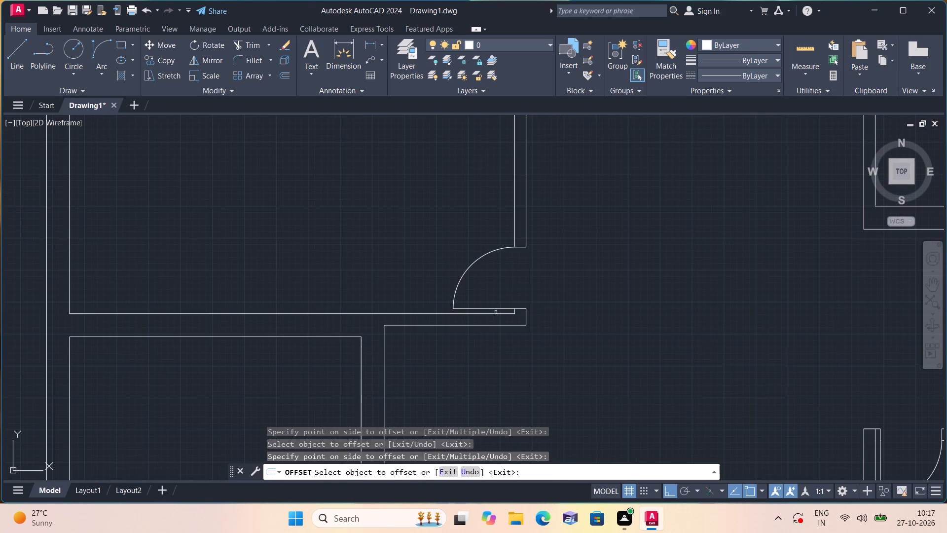
pyautogui.click(496, 308)
pyautogui.moveTo(498, 280); pyautogui.dragTo(501, 284)
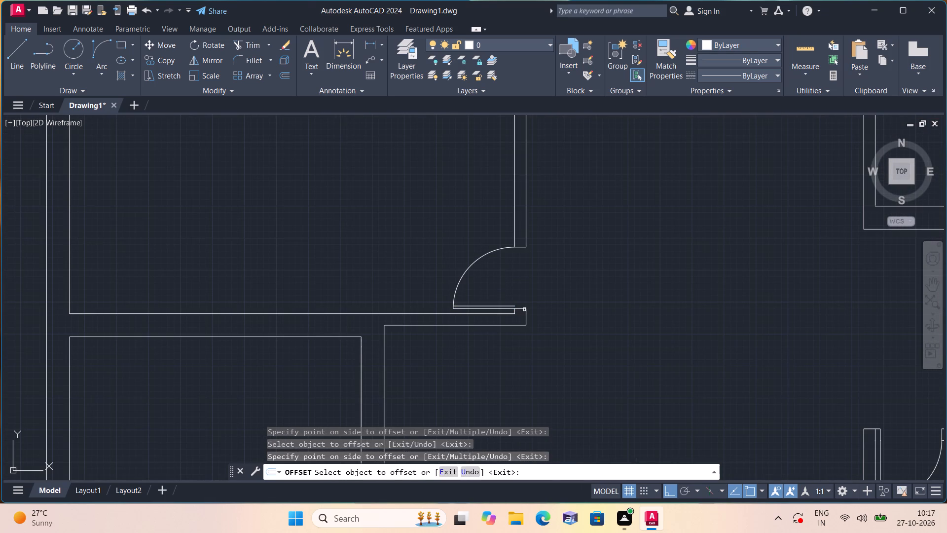
pyautogui.click(524, 308)
pyautogui.click(523, 277)
# Offset the vertical leaf line and short jamb segment of the door at the upper left corner of the large room above the dividing wall 1" into the opening.
pyautogui.scroll(-2, 492, 287)
pyautogui.scroll(1, 658, 350)
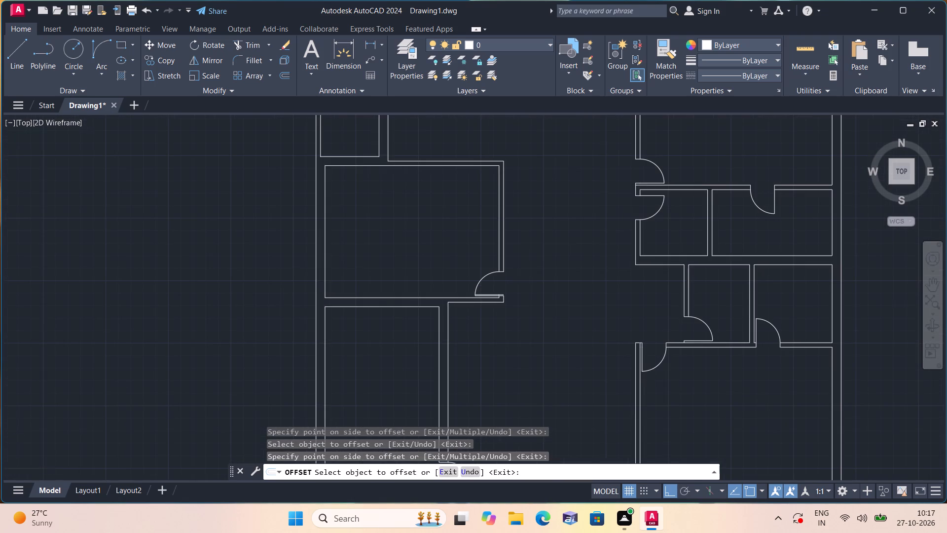
pyautogui.scroll(1, 630, 350)
pyautogui.click(630, 347)
pyautogui.click(643, 353)
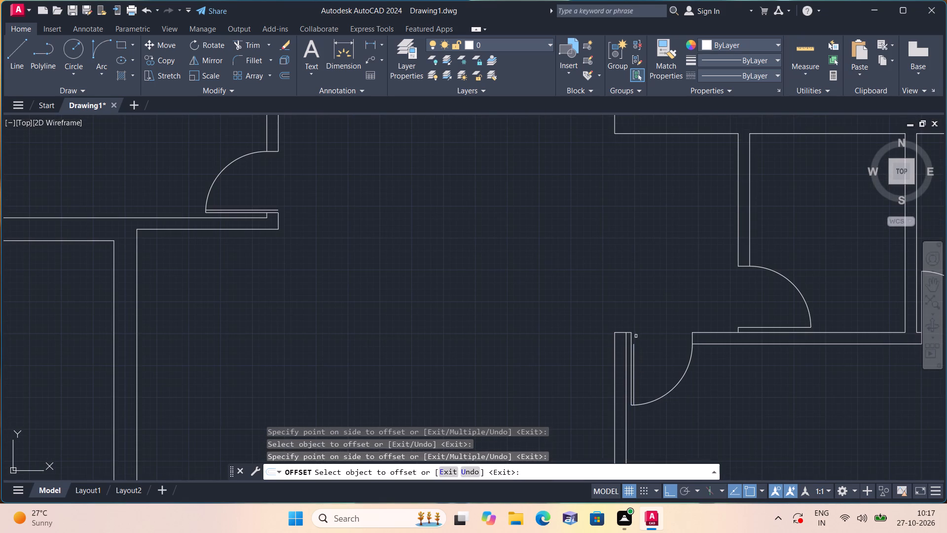
pyautogui.click(632, 336)
pyautogui.click(665, 322)
# Offset the horizontal leaf line and adjoining jamb segment of the left small room's door, directly above that large room, 1" up into the opening.
pyautogui.scroll(1, 665, 323)
pyautogui.moveTo(665, 322); pyautogui.dragTo(665, 322, button='middle')
pyautogui.scroll(-1, 665, 322)
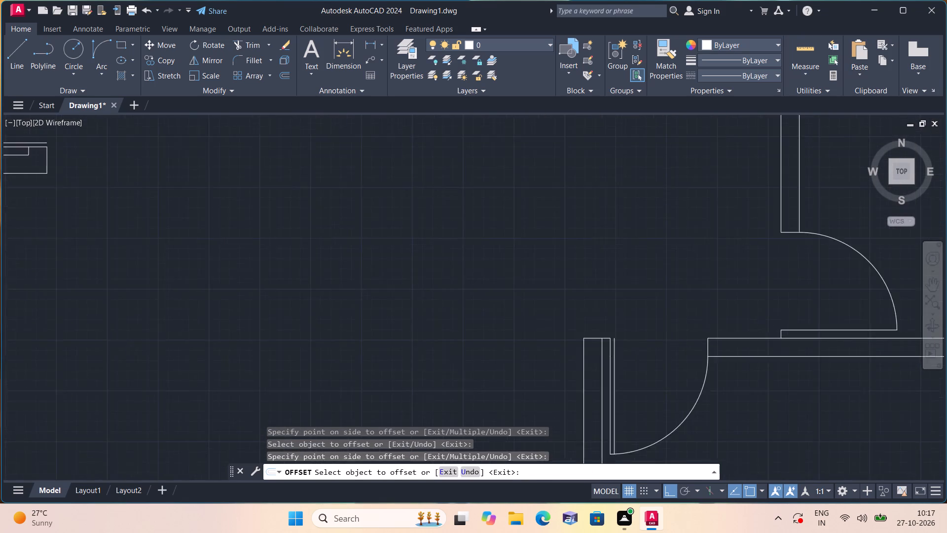
pyautogui.moveTo(665, 322); pyautogui.dragTo(461, 312, button='middle')
pyautogui.scroll(-1, 460, 311)
pyautogui.click(542, 313)
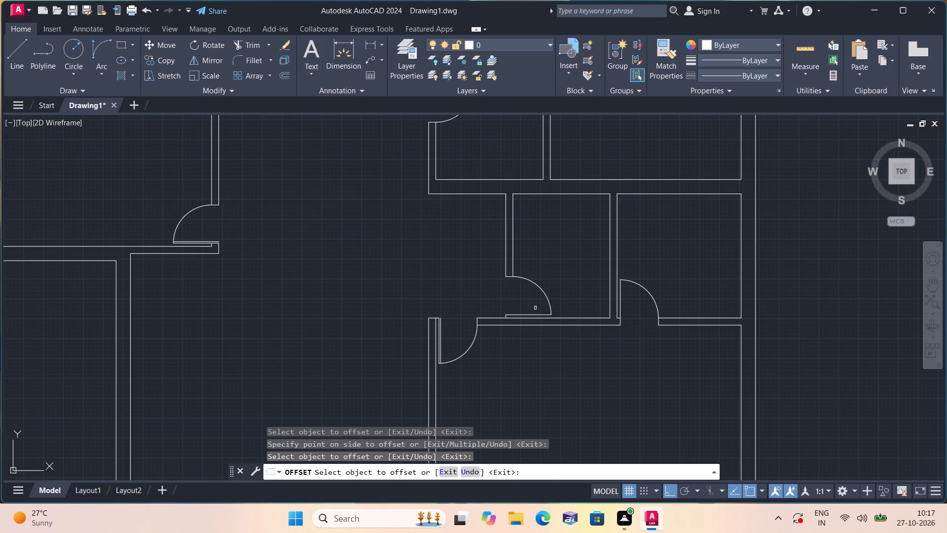
pyautogui.click(537, 315)
pyautogui.click(532, 304)
pyautogui.scroll(1, 510, 318)
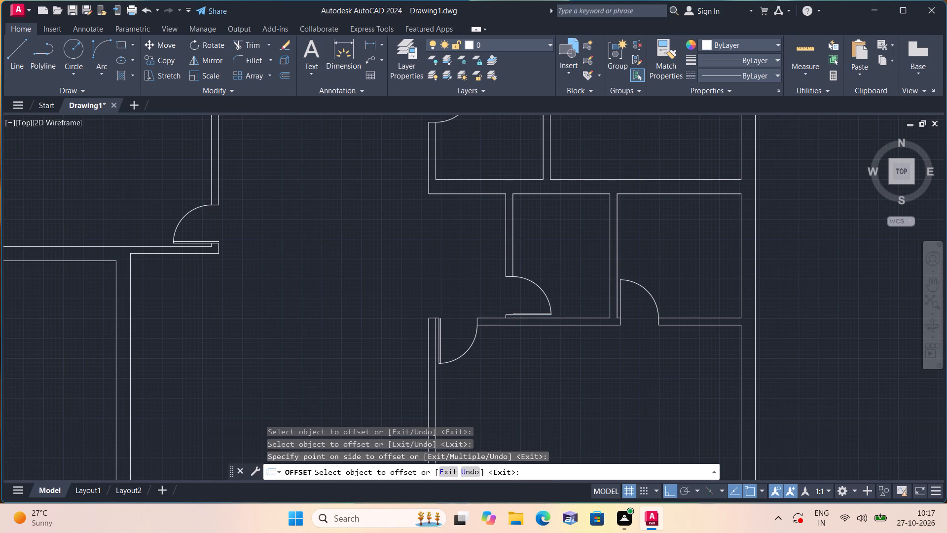
pyautogui.click(509, 314)
pyautogui.click(505, 292)
# Offset the vertical leaf line and lower jamb segment of the adjacent right small room's door 1" into its opening.
pyautogui.scroll(-1, 545, 313)
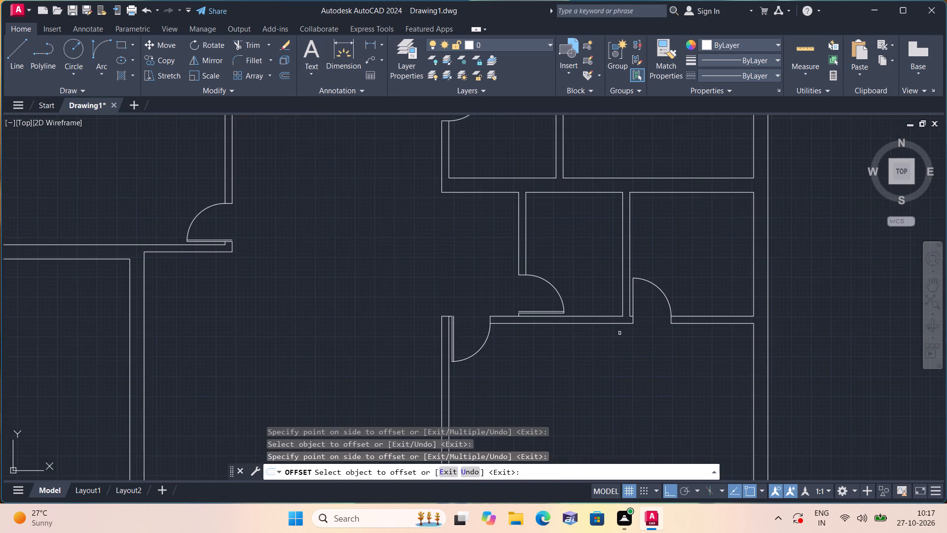
pyautogui.scroll(1, 635, 323)
pyautogui.click(632, 295)
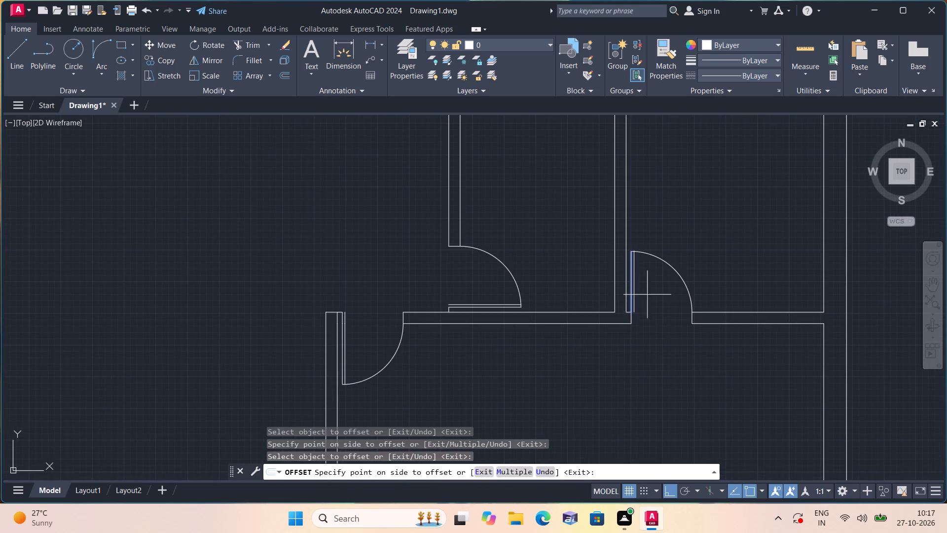
pyautogui.click(664, 293)
pyautogui.scroll(2, 626, 323)
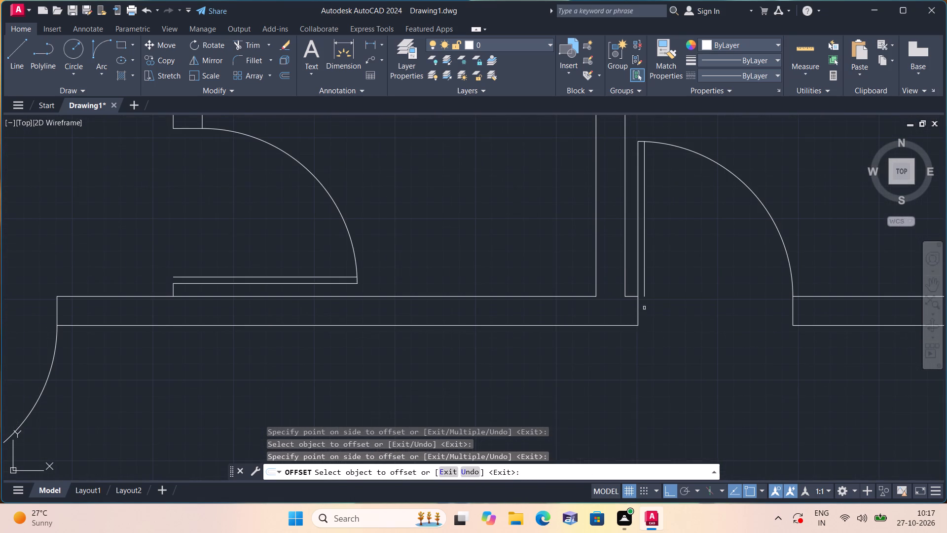
pyautogui.click(641, 311)
pyautogui.click(639, 308)
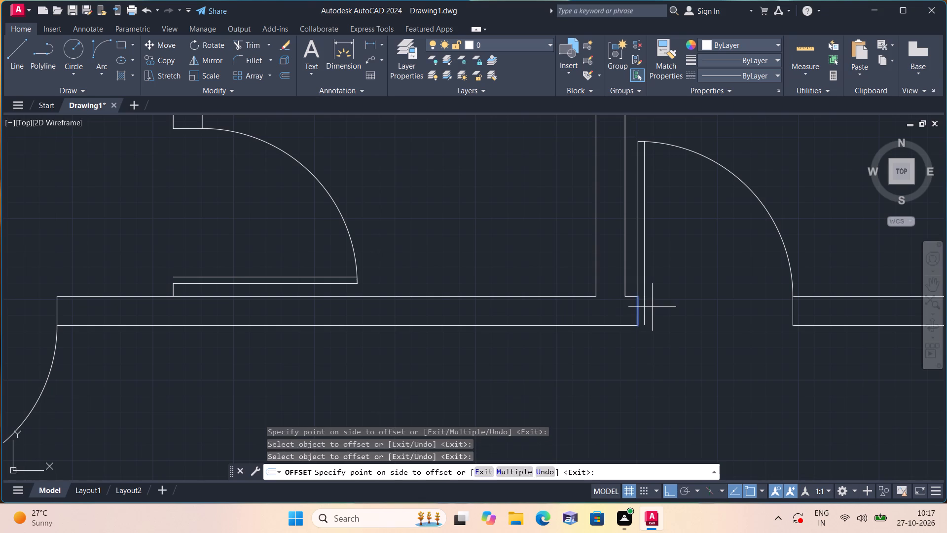
pyautogui.click(653, 305)
# Offset the horizontal leaf line and jamb line of the left small room's door below the upper right room 1" down into the opening.
pyautogui.scroll(-4, 485, 372)
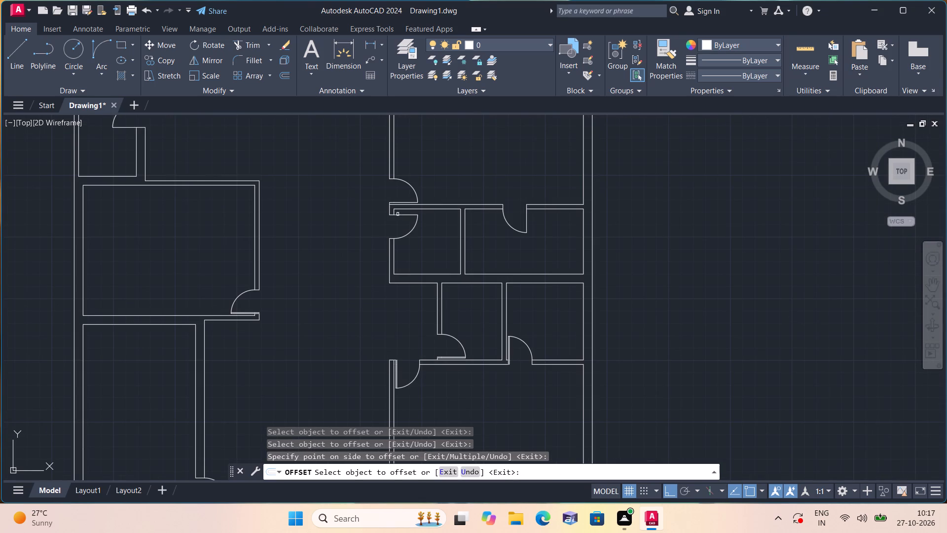
pyautogui.scroll(3, 397, 214)
pyautogui.click(397, 214)
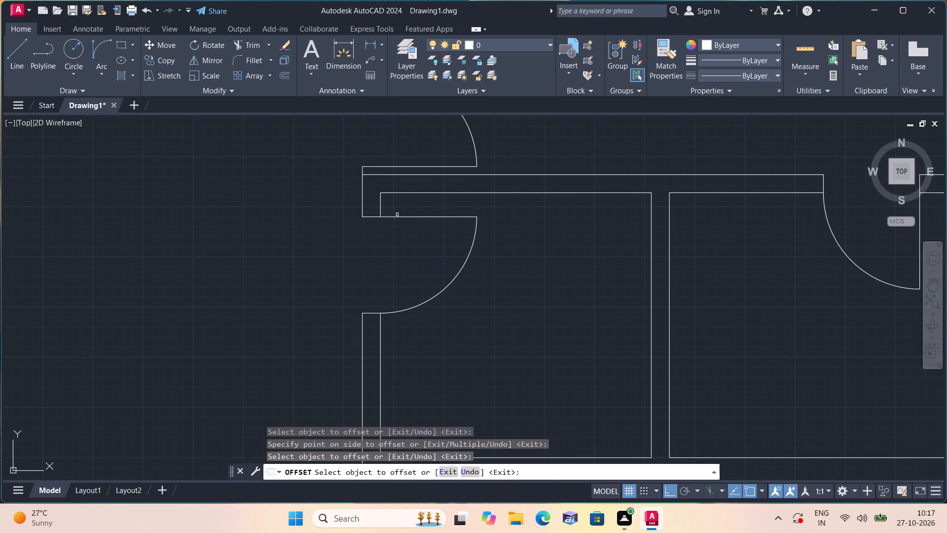
pyautogui.click(397, 217)
pyautogui.moveTo(381, 272); pyautogui.dragTo(380, 267)
pyautogui.click(371, 215)
pyautogui.click(372, 257)
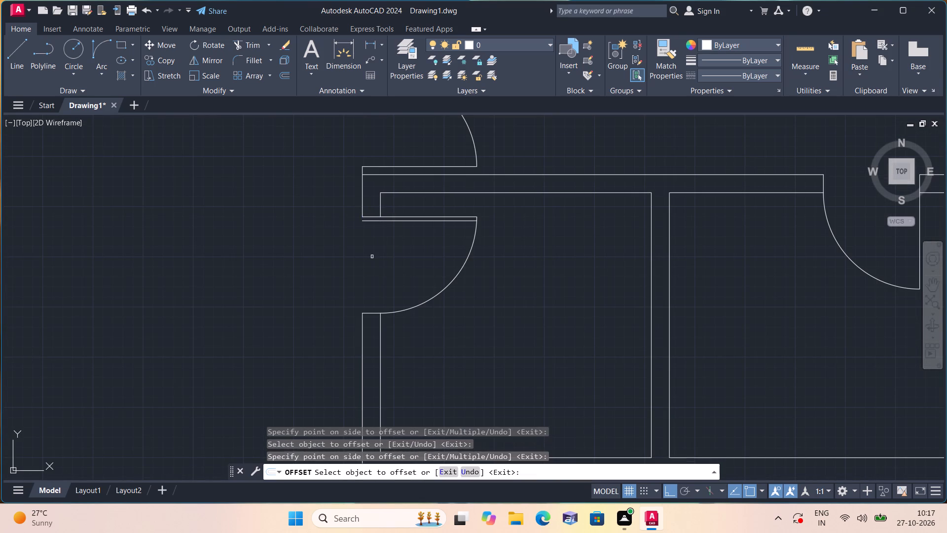
# Offset the horizontal leaf line and adjoining jamb segment of the upper right room's entrance door 1" up into the opening.
pyautogui.moveTo(365, 257); pyautogui.dragTo(224, 276, button='middle')
pyautogui.scroll(-1, 356, 257)
pyautogui.scroll(-1, 224, 276)
pyautogui.scroll(2, 242, 247)
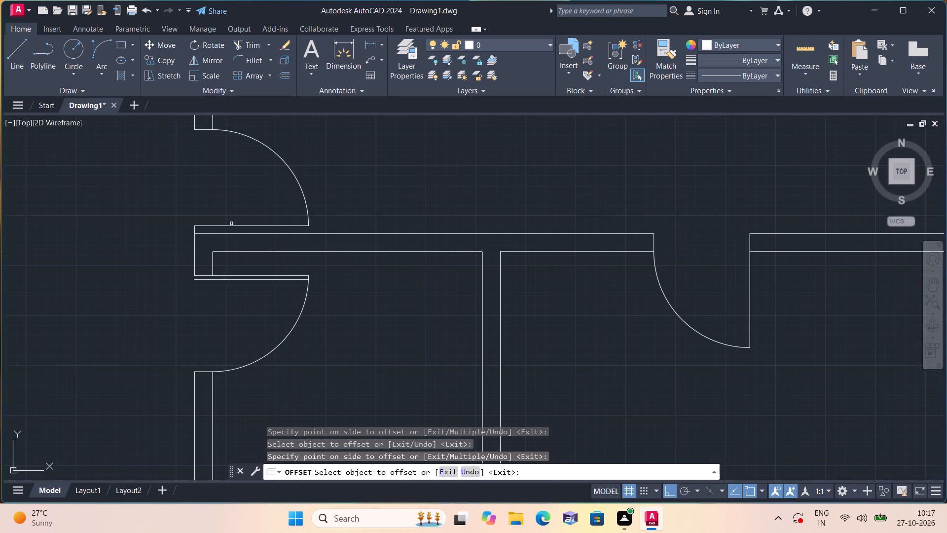
pyautogui.click(234, 226)
pyautogui.click(234, 198)
pyautogui.click(204, 226)
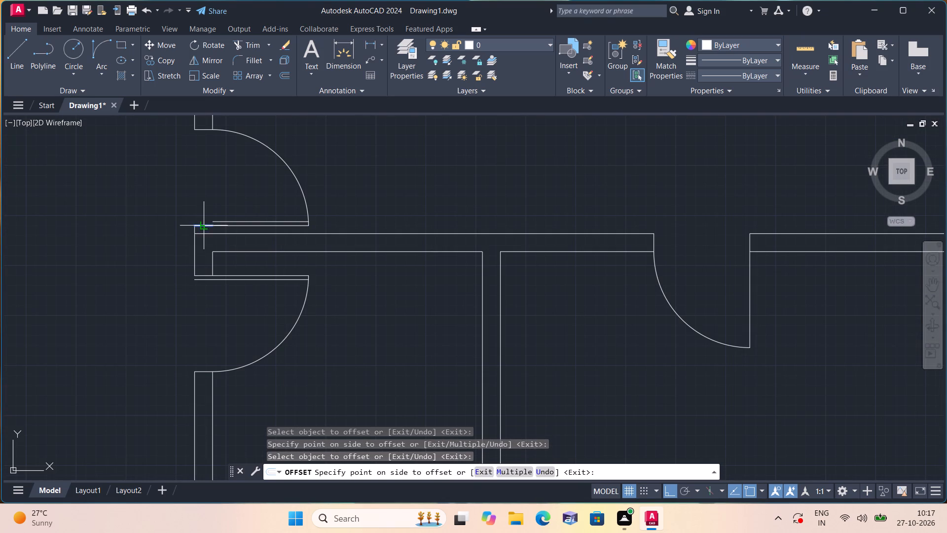
pyautogui.click(202, 218)
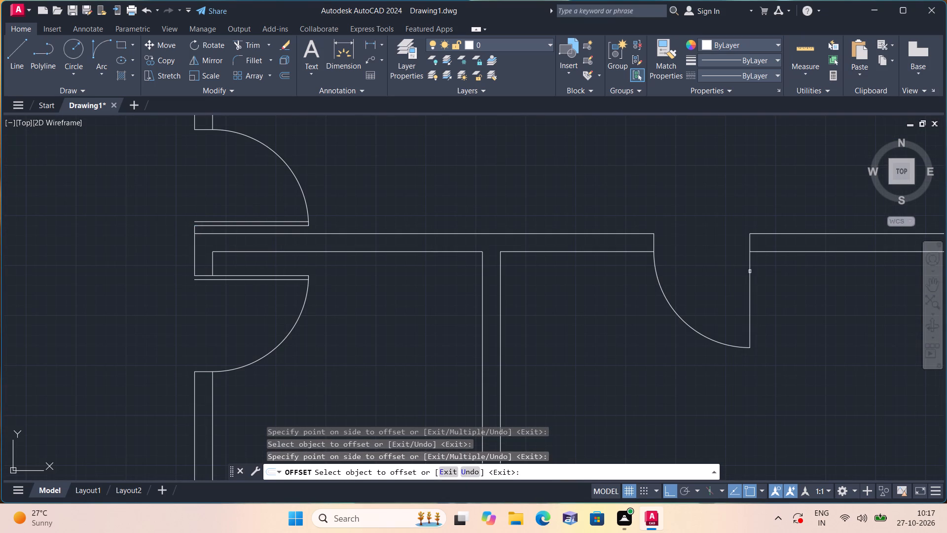
# Offset the vertical leaf line and upper jamb segment of the door between the upper right room and the small room below 1" into the opening.
pyautogui.click(750, 272)
pyautogui.click(701, 292)
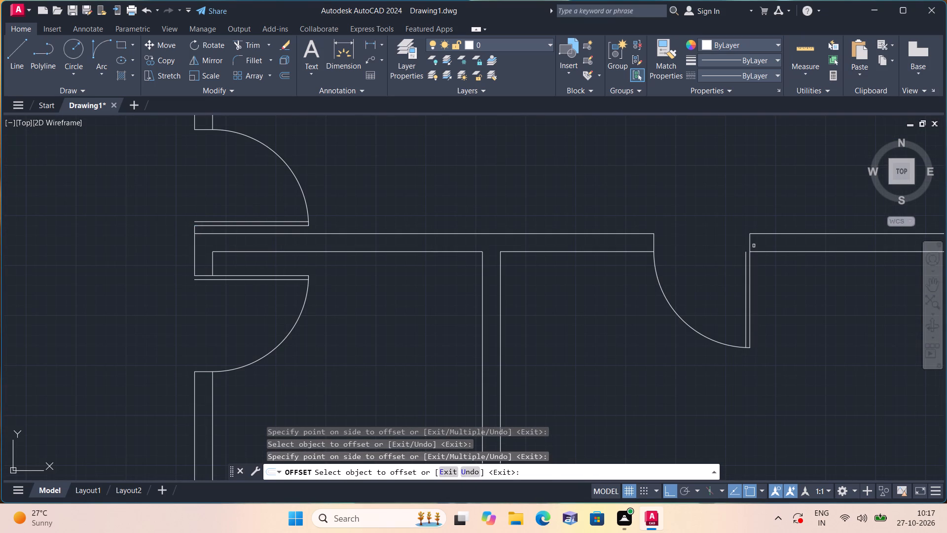
pyautogui.click(750, 243)
pyautogui.click(688, 243)
# Offset the horizontal leaf line and adjoining jamb line of the narrow upper left room's door 1" up into the opening.
pyautogui.scroll(-2, 630, 227)
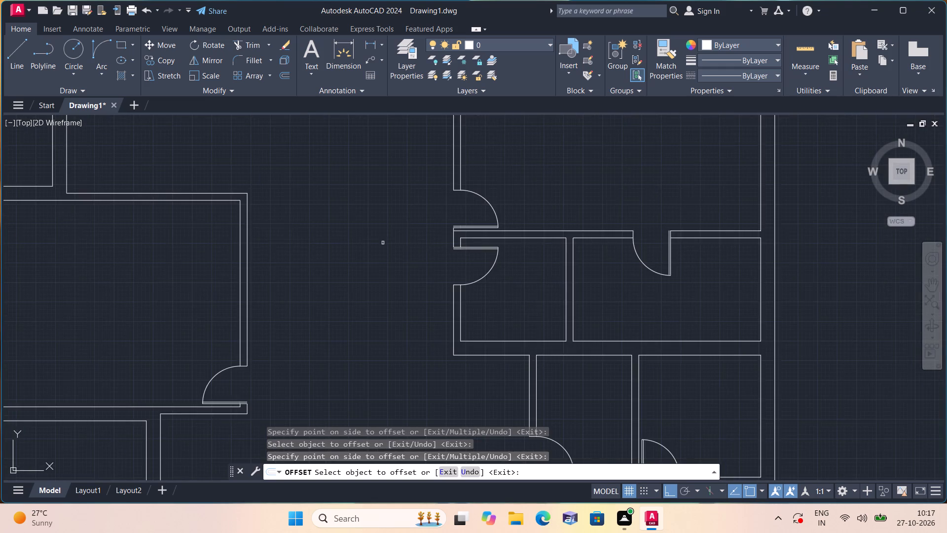
pyautogui.scroll(-2, 350, 240)
pyautogui.moveTo(363, 258); pyautogui.dragTo(437, 331, button='middle')
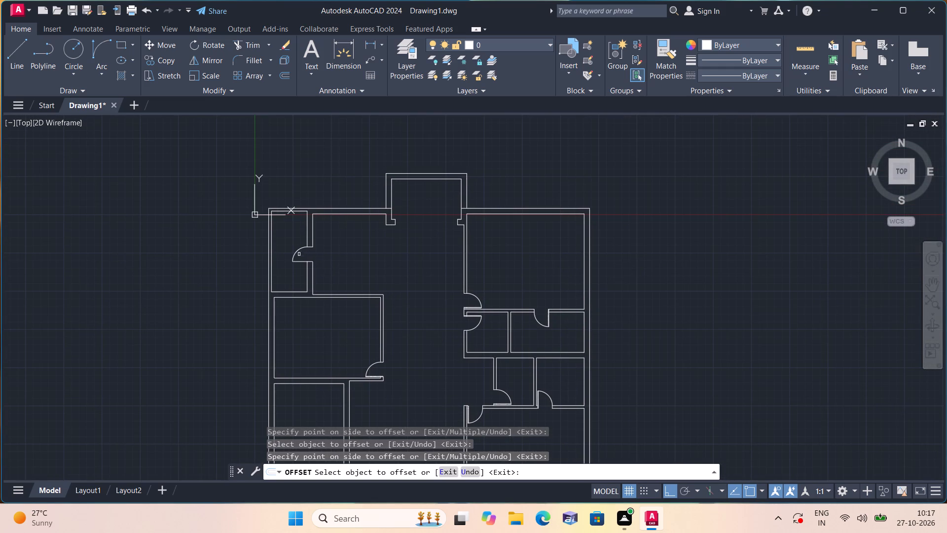
pyautogui.scroll(4, 305, 262)
pyautogui.click(300, 257)
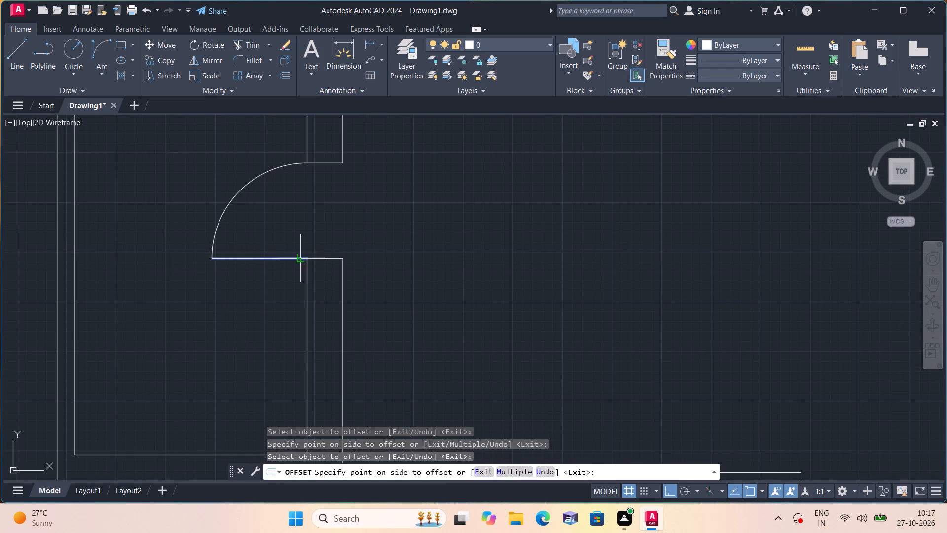
pyautogui.click(319, 237)
pyautogui.click(334, 258)
pyautogui.click(358, 222)
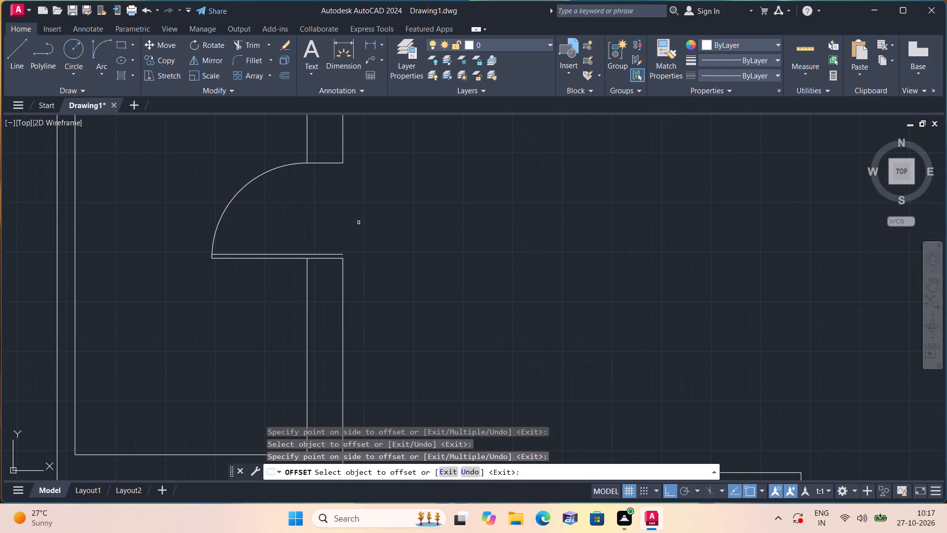
pyautogui.scroll(-2, 520, 191)
pyautogui.moveTo(521, 198); pyautogui.dragTo(352, 356, button='middle')
pyautogui.scroll(-2, 570, 263)
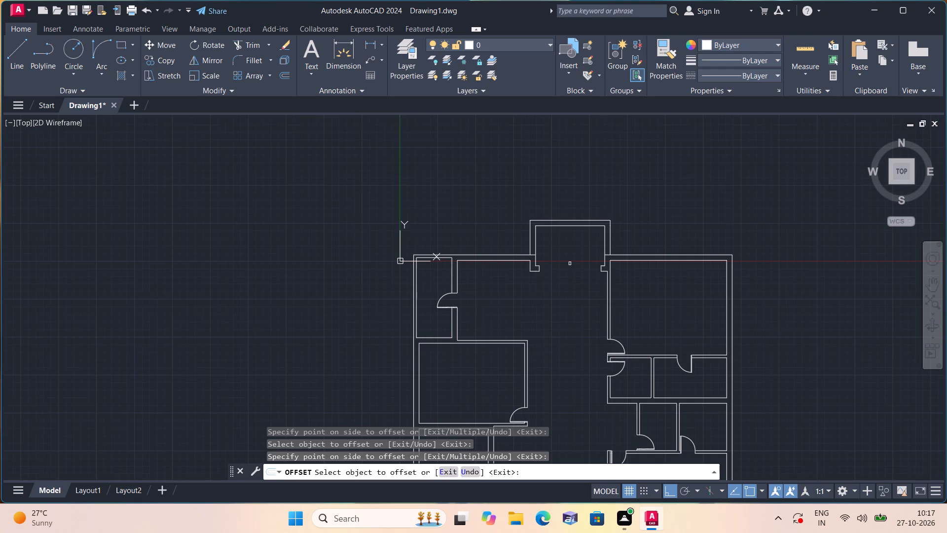
pyautogui.press('Escape')
# Extend the outer wall line below the narrow upper left room's door up to the offset jamb line.
pyautogui.write('ex')
pyautogui.write('te')
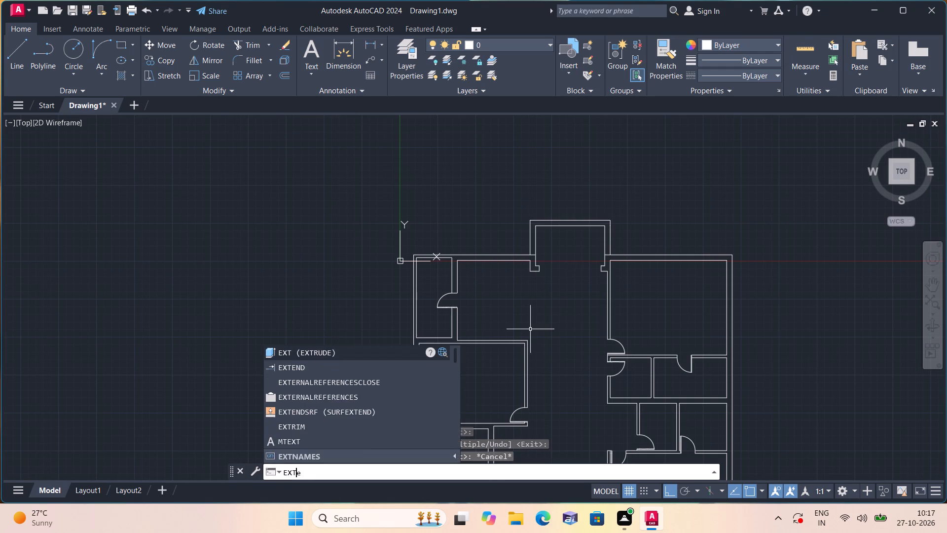
pyautogui.press('space')
pyautogui.scroll(2, 490, 323)
pyautogui.scroll(3, 426, 289)
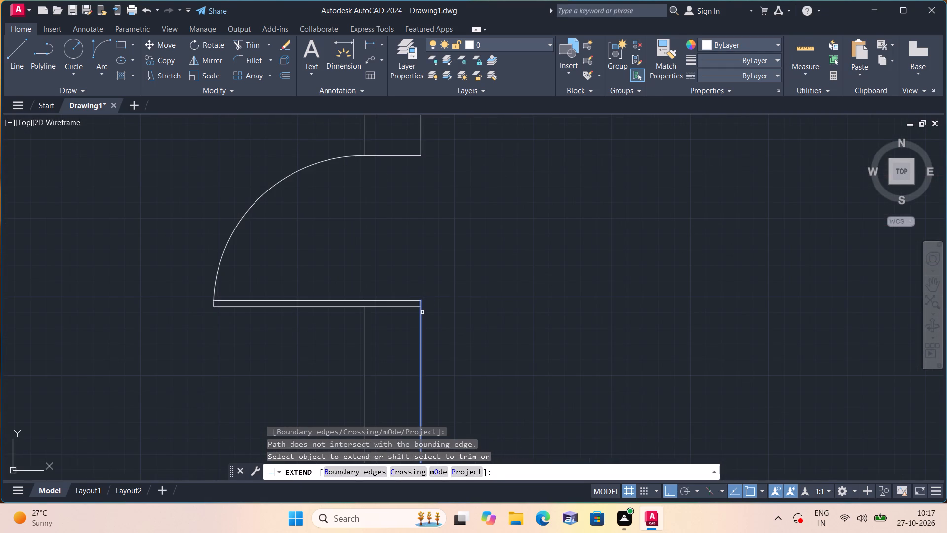
pyautogui.click(422, 312)
# Extend the outer wall line below the upper right room's entrance door up to the offset jamb line.
pyautogui.scroll(-4, 458, 320)
pyautogui.moveTo(594, 332); pyautogui.dragTo(591, 332, button='middle')
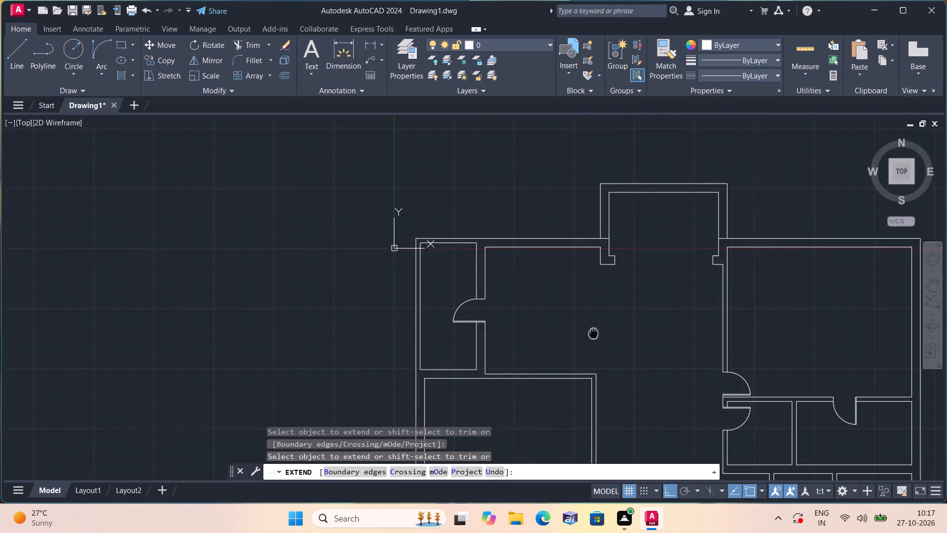
pyautogui.moveTo(591, 332); pyautogui.dragTo(343, 244, button='middle')
pyautogui.scroll(5, 466, 306)
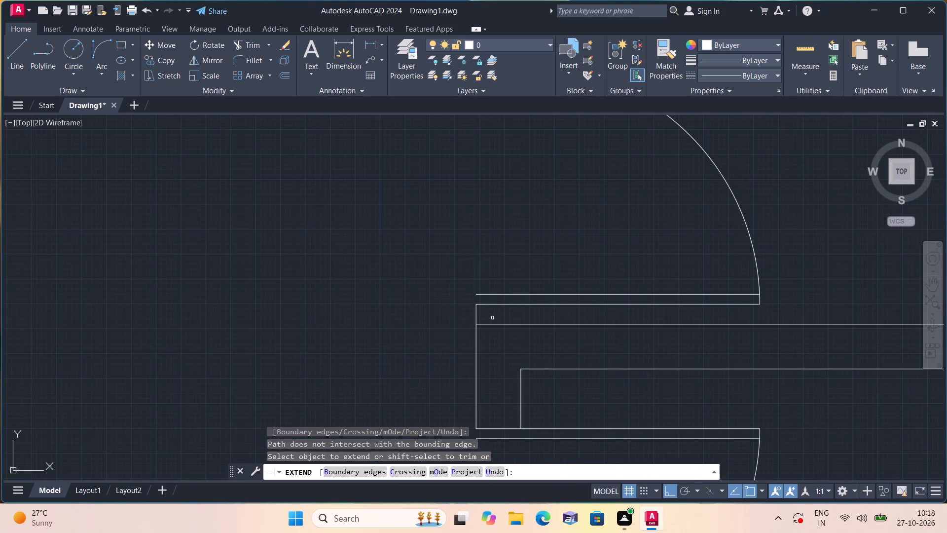
pyautogui.click(476, 308)
# Extend the outer wall line at the small room's door below the upper right room down to the offset jamb line.
pyautogui.moveTo(403, 320); pyautogui.dragTo(394, 155, button='middle')
pyautogui.scroll(-3, 384, 204)
pyautogui.scroll(2, 406, 186)
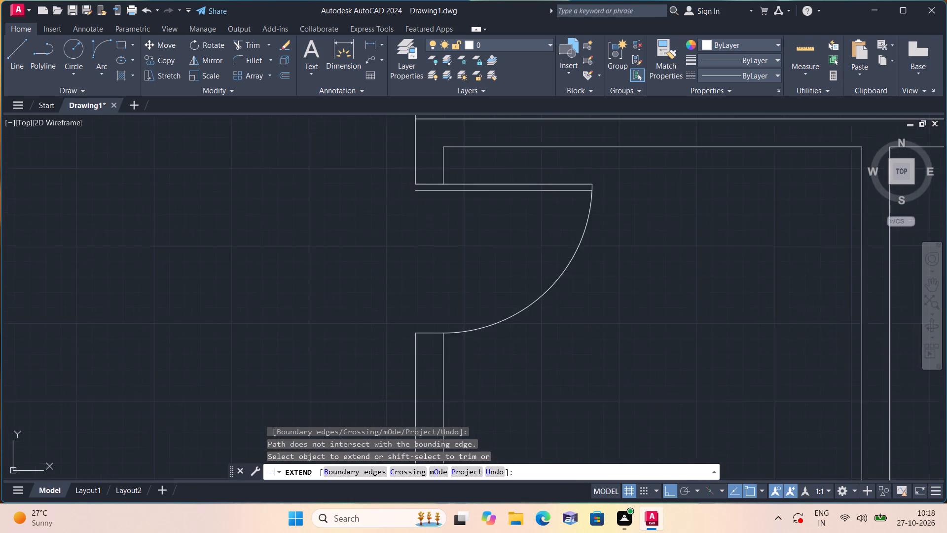
pyautogui.scroll(2, 410, 177)
pyautogui.click(421, 190)
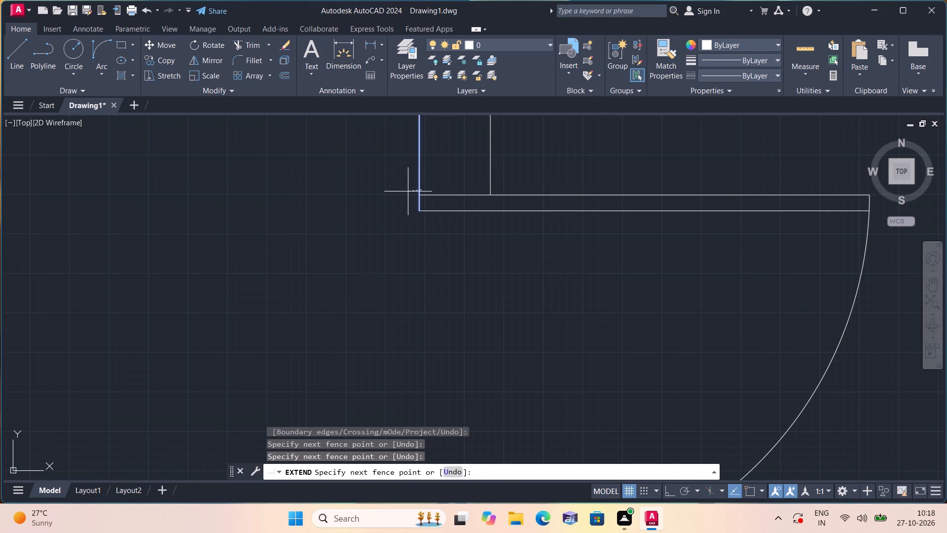
pyautogui.click(408, 190)
# Extend the wall end line at the upper left room's lower corner door up to the offset jamb line.
pyautogui.scroll(-4, 352, 219)
pyautogui.moveTo(286, 295); pyautogui.dragTo(339, 190, button='middle')
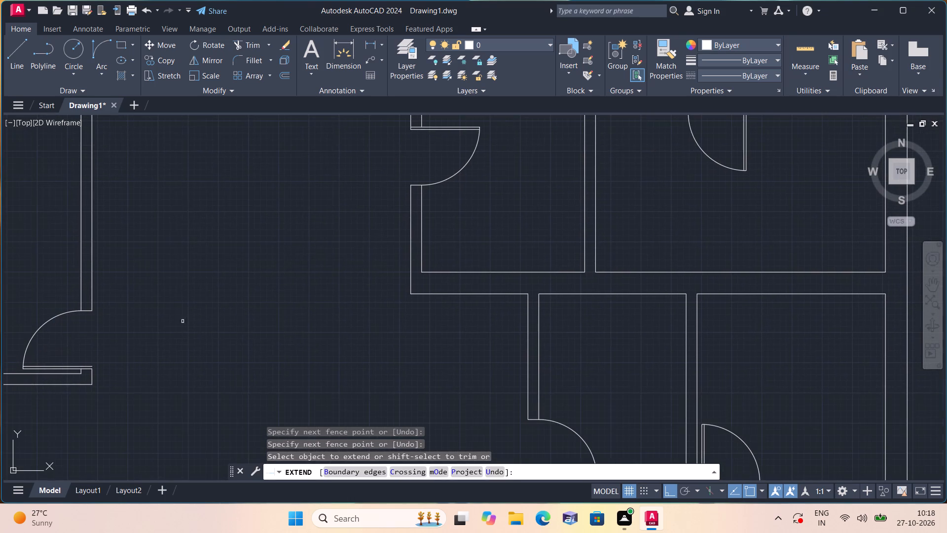
pyautogui.scroll(2, 95, 373)
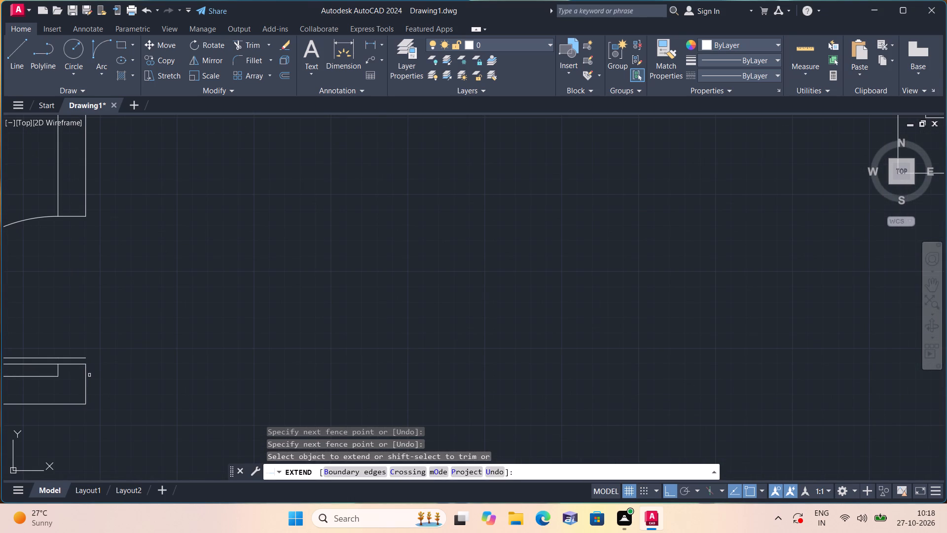
pyautogui.click(83, 373)
pyautogui.click(112, 375)
# Extend the wall line beside the small right-hand room's door below the upper right room to the offset leaf line.
pyautogui.scroll(-5, 134, 362)
pyautogui.scroll(6, 334, 286)
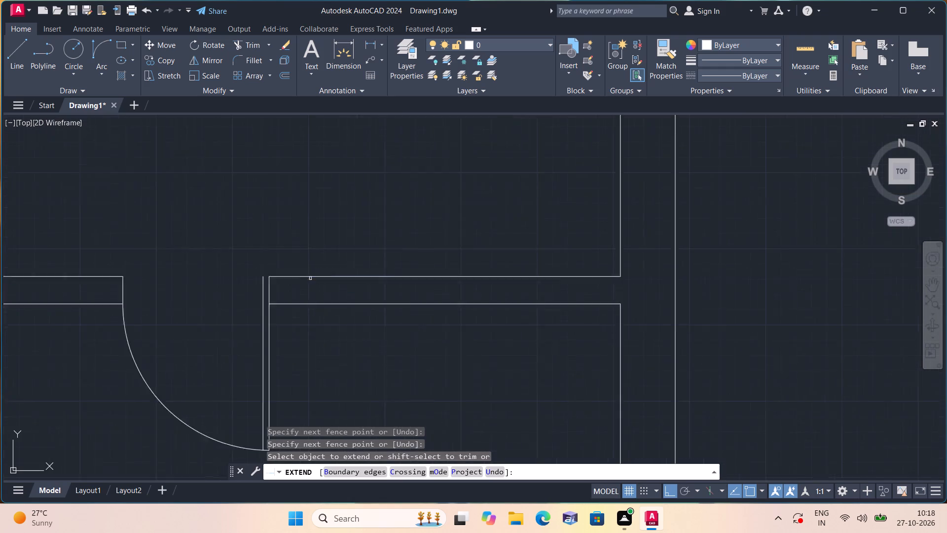
pyautogui.click(249, 276)
pyautogui.scroll(-4, 299, 300)
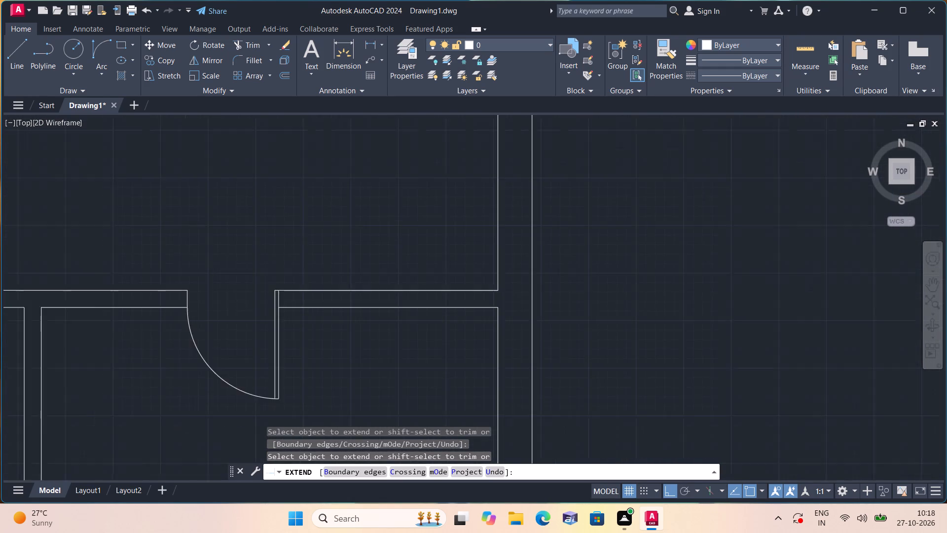
# Extend the wall lines at both doors of the second pair of small rooms to their offset jamb lines.
pyautogui.moveTo(288, 370); pyautogui.dragTo(518, 158, button='middle')
pyautogui.scroll(1, 392, 321)
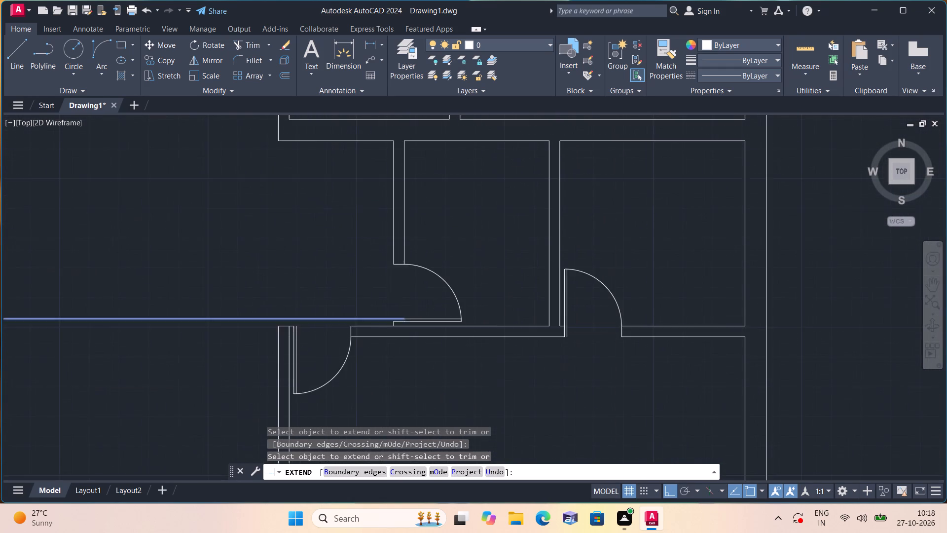
pyautogui.scroll(1, 392, 321)
pyautogui.click(395, 325)
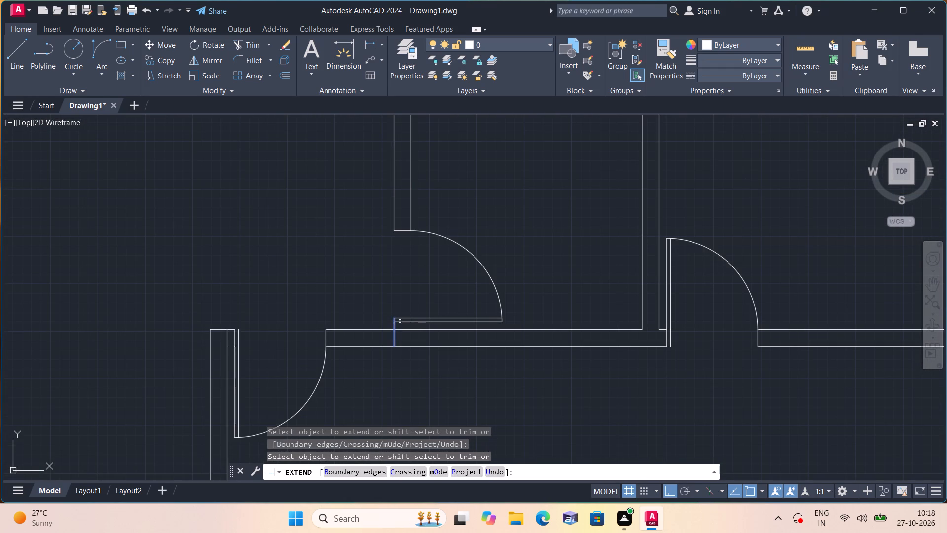
pyautogui.click(664, 347)
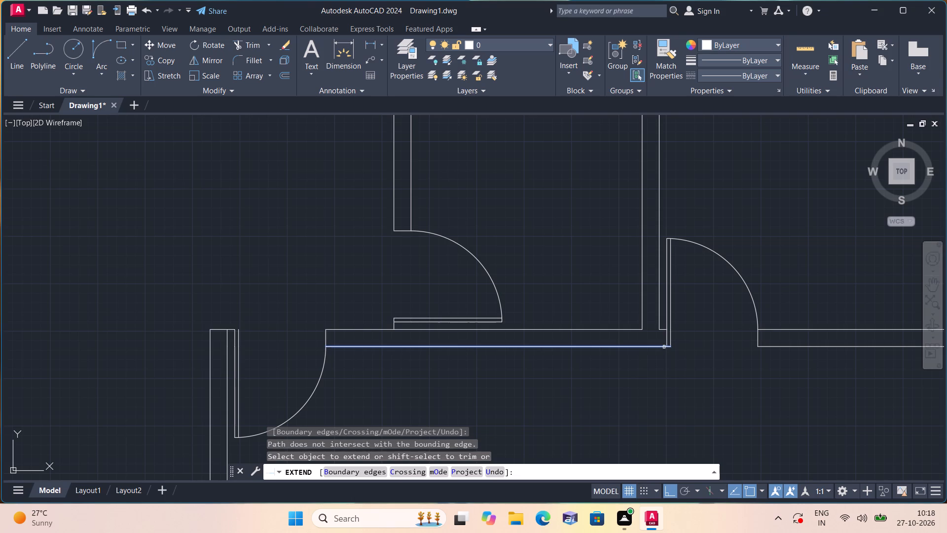
# Extend the wall's top end line at the door of the large right room below that pair to the offset leaf line.
pyautogui.scroll(-2, 623, 379)
pyautogui.moveTo(623, 378); pyautogui.dragTo(544, 213, button='middle')
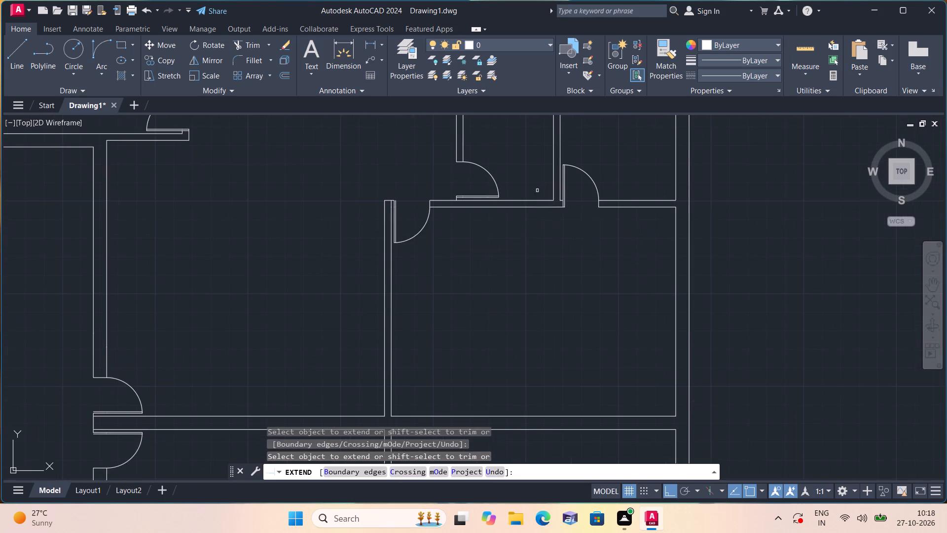
pyautogui.scroll(2, 375, 207)
pyautogui.scroll(2, 422, 182)
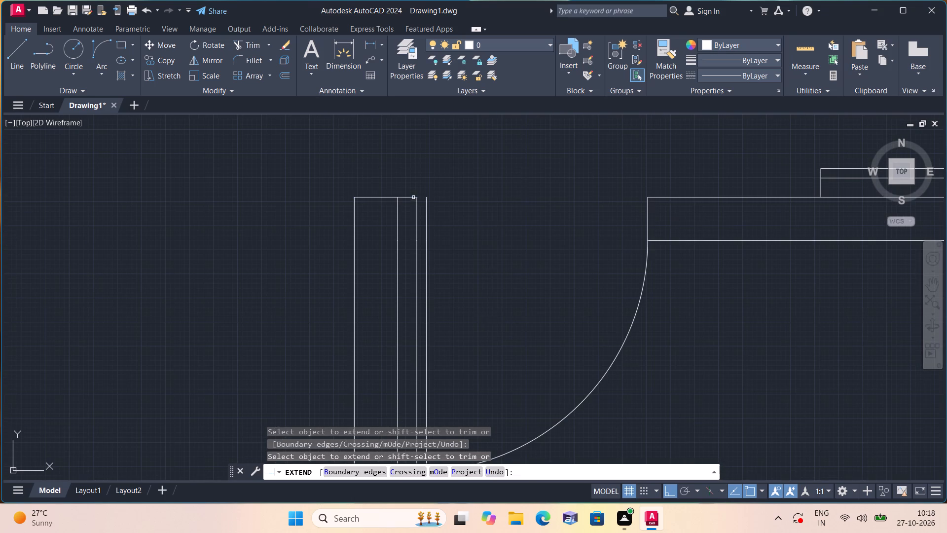
pyautogui.click(413, 196)
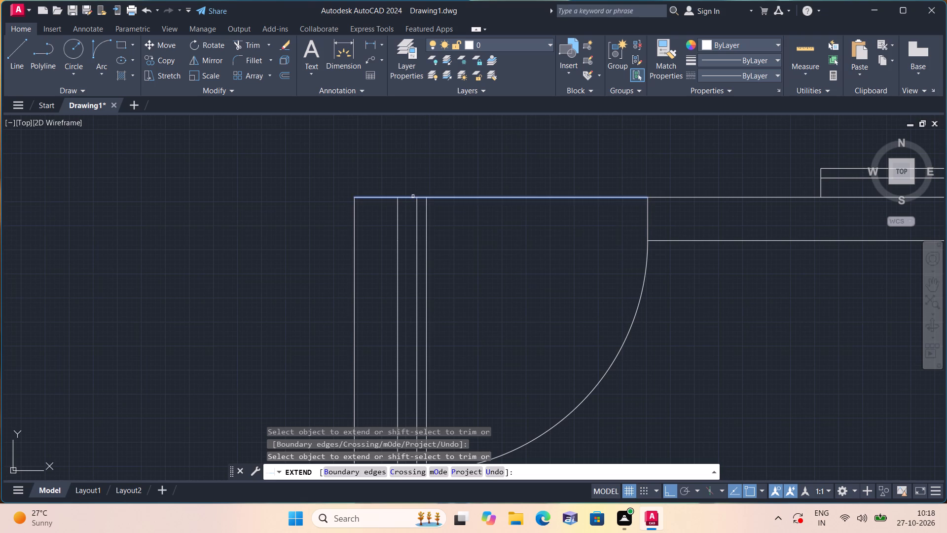
# Extend the wall end line between the two back-to-back doors up and down to both offset jamb lines.
pyautogui.scroll(-1, 377, 214)
pyautogui.scroll(-3, 366, 258)
pyautogui.moveTo(464, 315); pyautogui.dragTo(533, 32, button='middle')
pyautogui.scroll(-1, 531, 55)
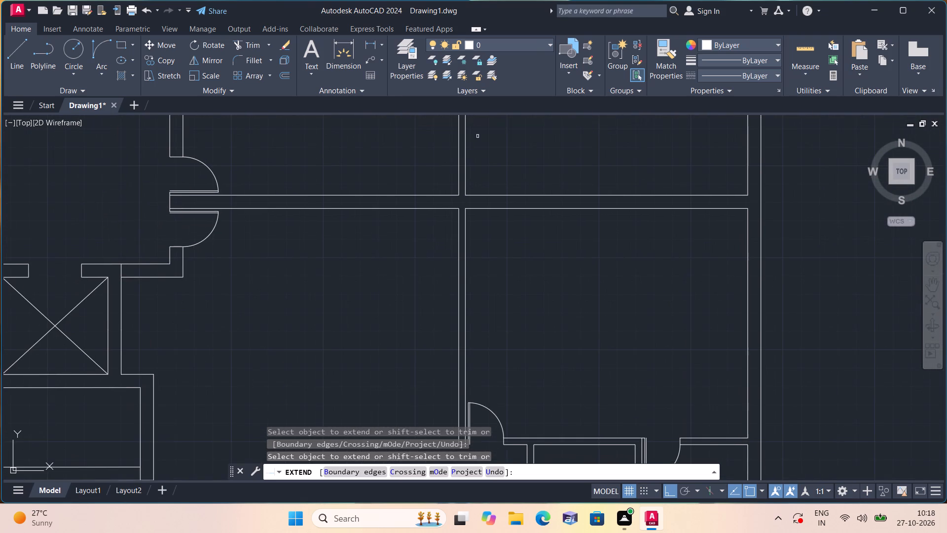
pyautogui.scroll(3, 176, 191)
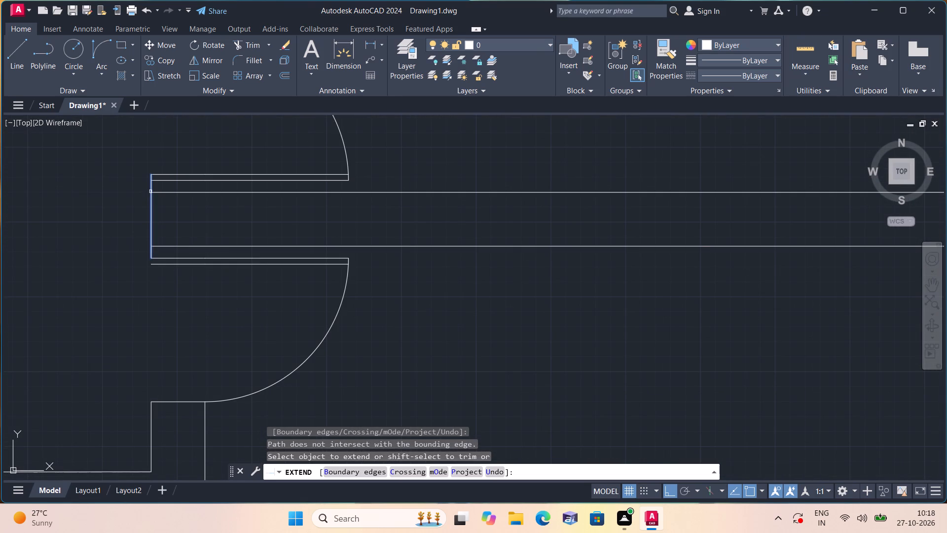
pyautogui.click(150, 191)
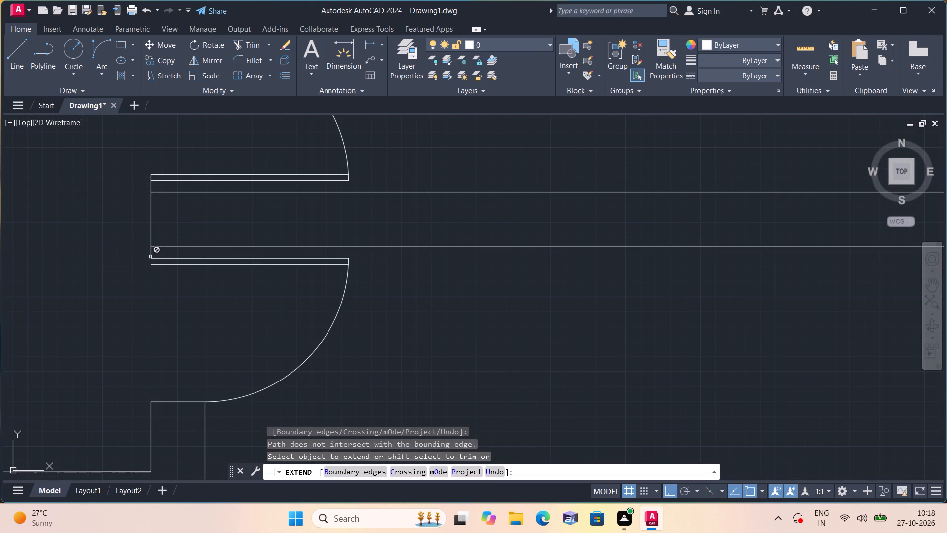
pyautogui.click(150, 249)
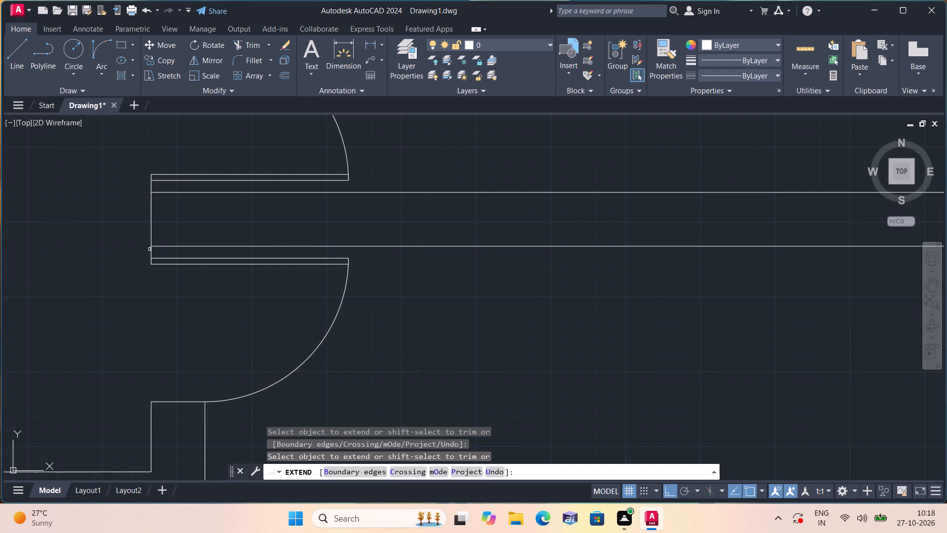
# Extend the wall's bottom end line at the door of the large right room above the lowest small rooms to the leaf line.
pyautogui.scroll(-2, 151, 319)
pyautogui.moveTo(154, 322); pyautogui.dragTo(244, 190, button='middle')
pyautogui.scroll(-2, 229, 208)
pyautogui.scroll(-1, 278, 289)
pyautogui.moveTo(278, 289); pyautogui.dragTo(222, 205, button='middle')
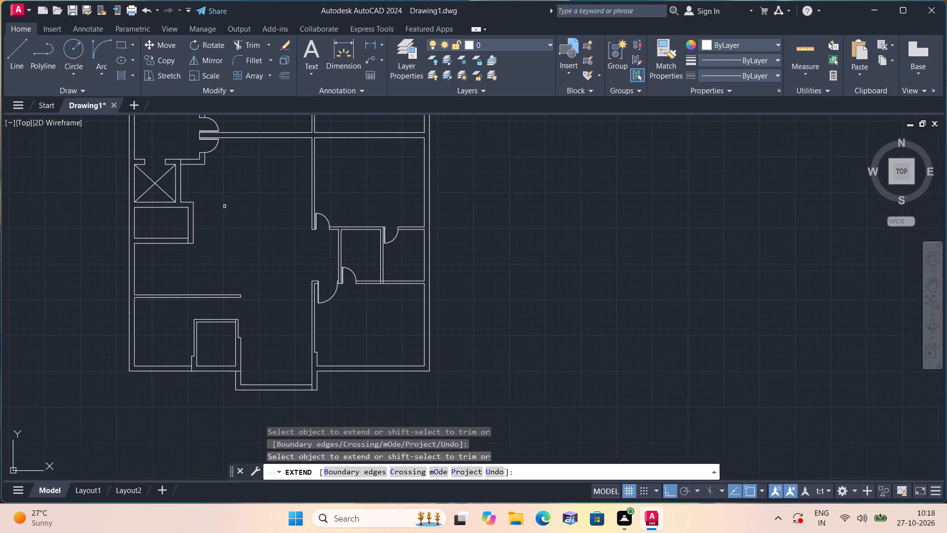
pyautogui.scroll(5, 316, 229)
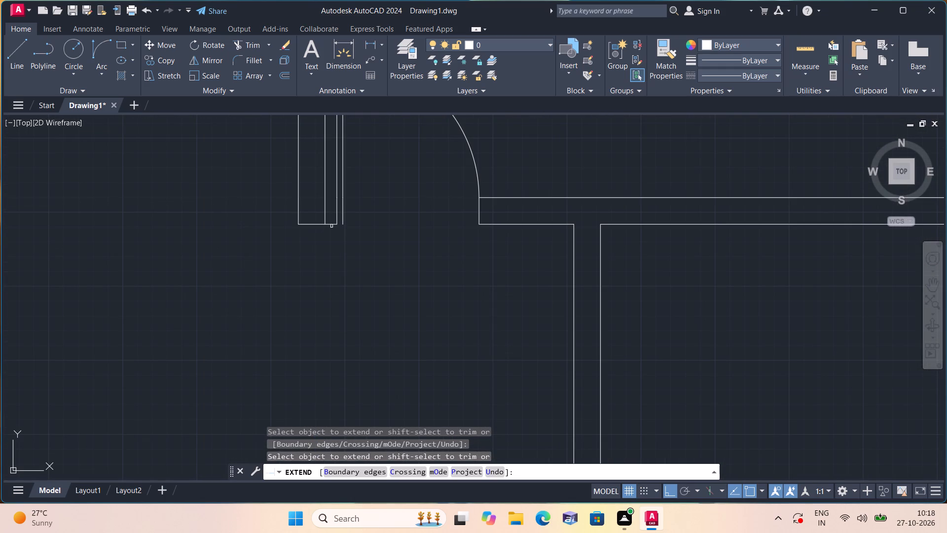
pyautogui.click(331, 223)
# Extend the upper wall line beside the right-hand room's door in the lowest pair of small rooms to the offset leaf line.
pyautogui.moveTo(339, 267); pyautogui.dragTo(241, 258, button='middle')
pyautogui.scroll(-3, 241, 259)
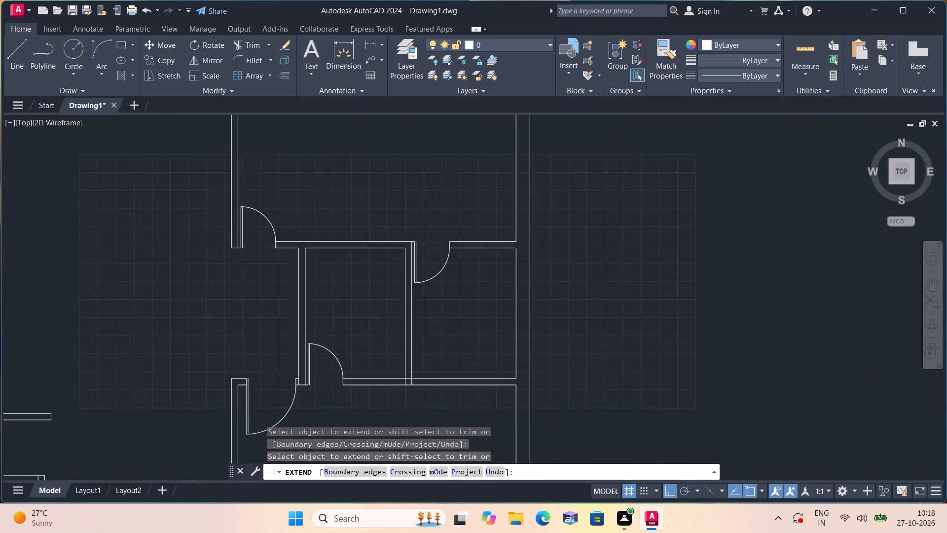
pyautogui.scroll(4, 423, 240)
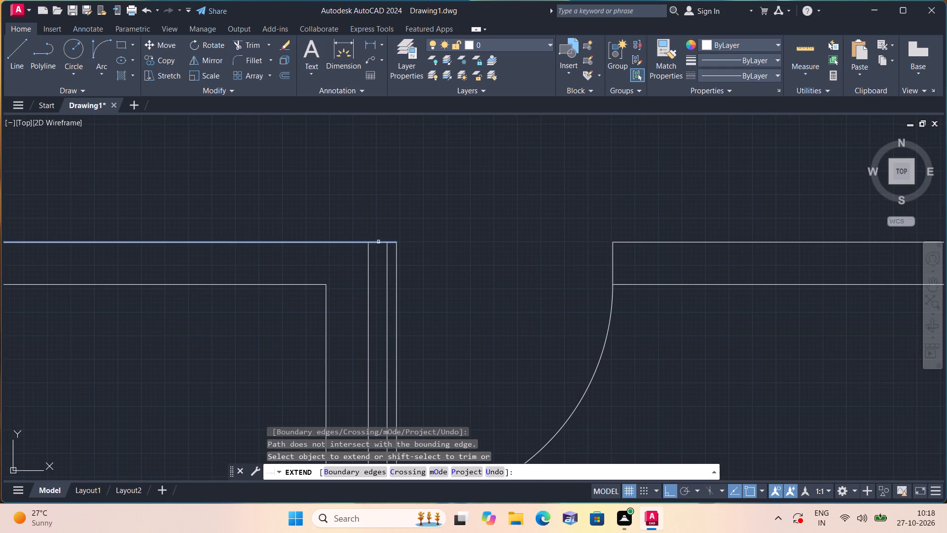
pyautogui.click(378, 241)
# Extend the lower wall line at the left-hand room's door in the lowest pair of small rooms to the leaf line.
pyautogui.scroll(-4, 423, 209)
pyautogui.moveTo(363, 272); pyautogui.dragTo(350, 186, button='middle')
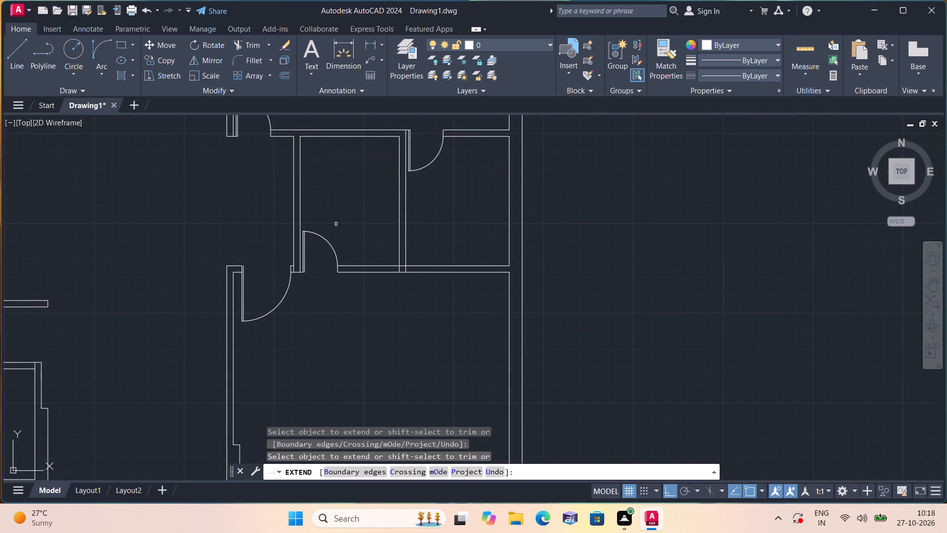
pyautogui.scroll(4, 298, 274)
pyautogui.click(319, 254)
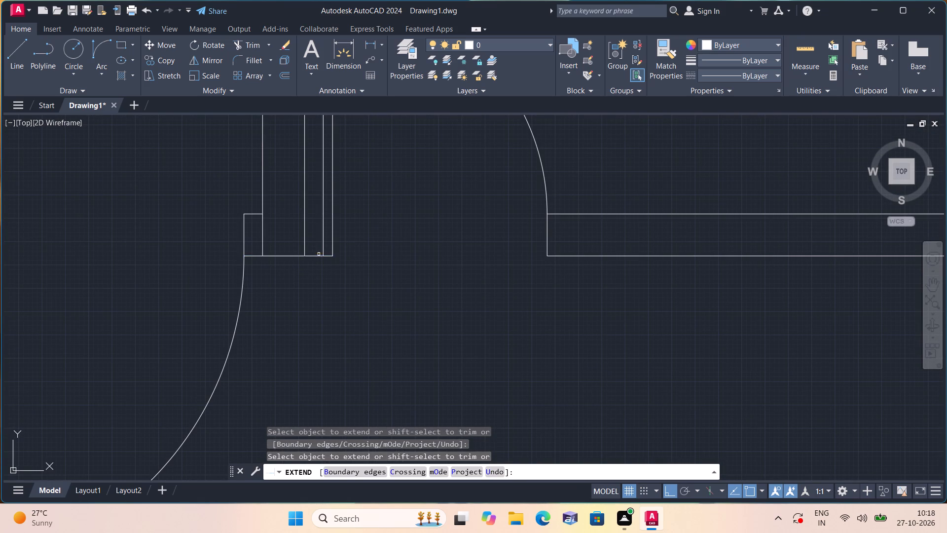
pyautogui.moveTo(335, 302); pyautogui.dragTo(401, 377, button='middle')
pyautogui.scroll(-5, 402, 377)
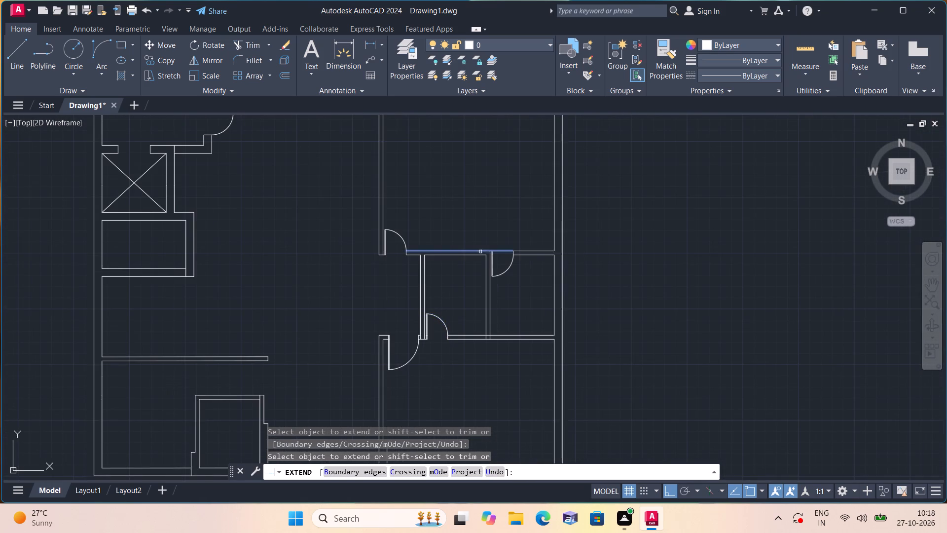
pyautogui.press('Escape')
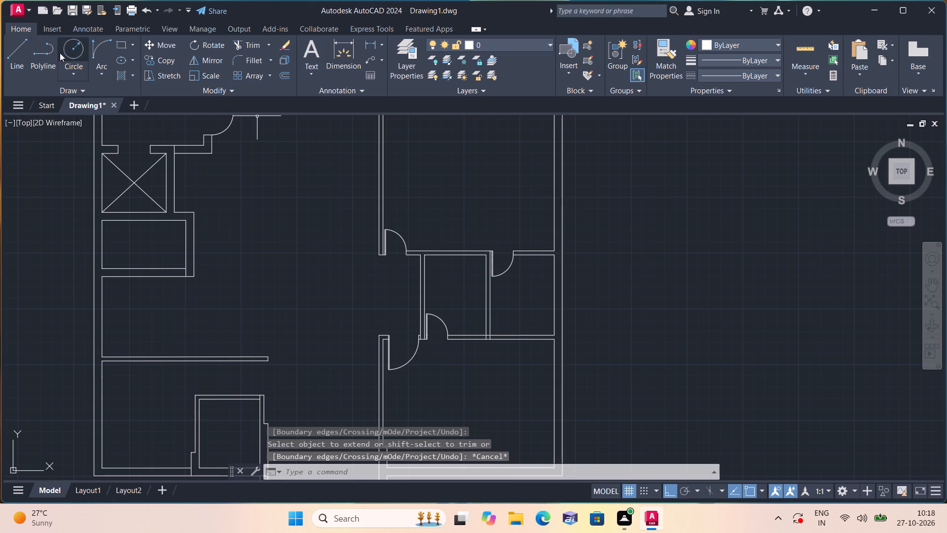
# Open the recent drawing beds_plan.dwg.
pyautogui.click(15, 14)
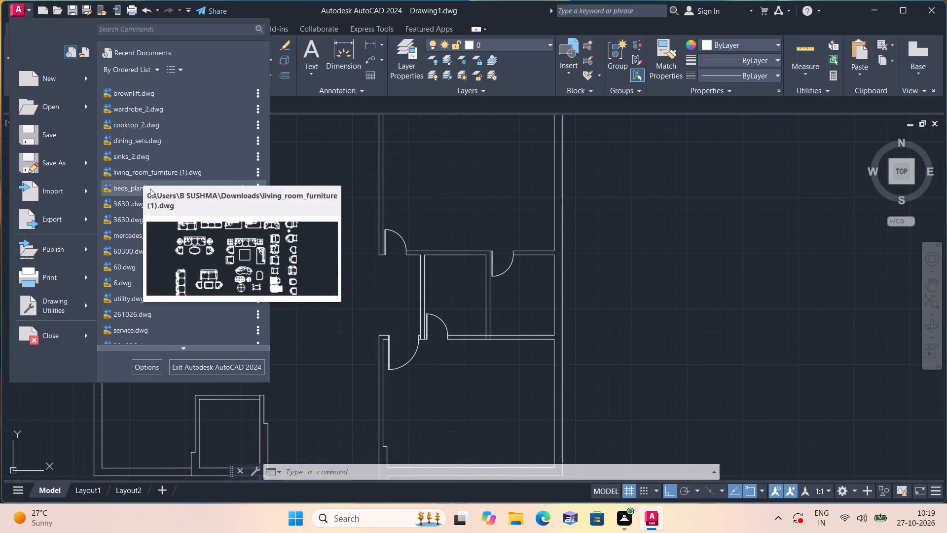
pyautogui.click(149, 188)
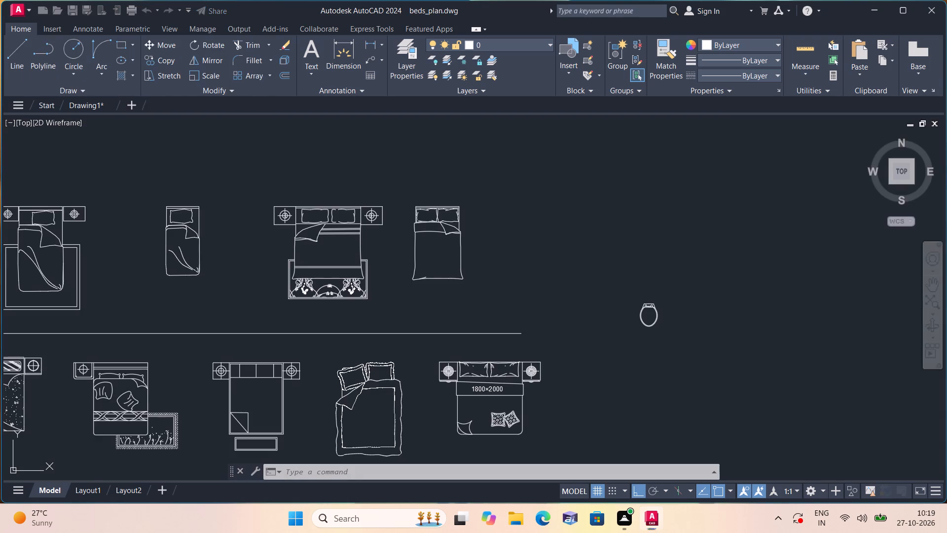
# Copy the upper-row double bed with nightstands and patterned rug, together with the separate oval fixture, to the clipboard.
pyautogui.click(379, 309)
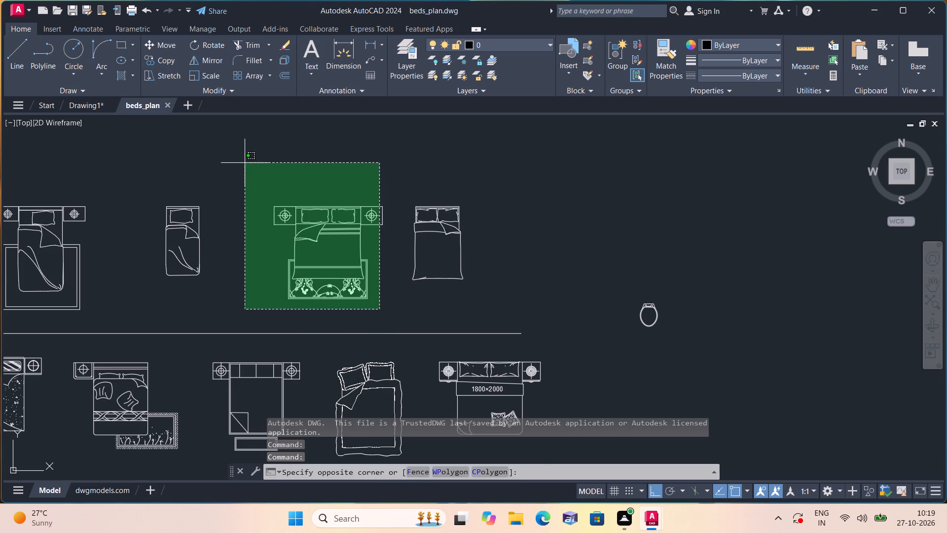
pyautogui.click(246, 160)
pyautogui.moveTo(739, 348); pyautogui.dragTo(690, 322)
pyautogui.click(581, 242)
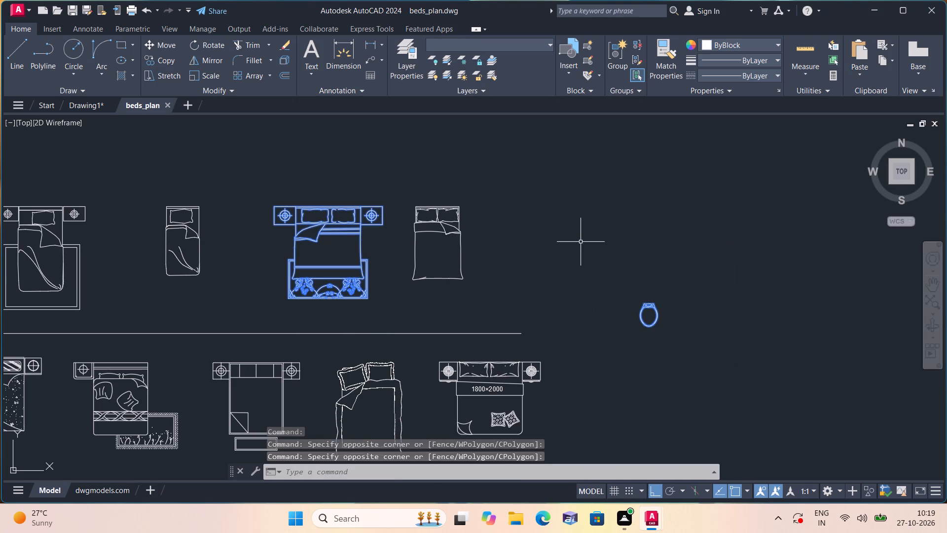
pyautogui.hotkey('ctrl', 'c')
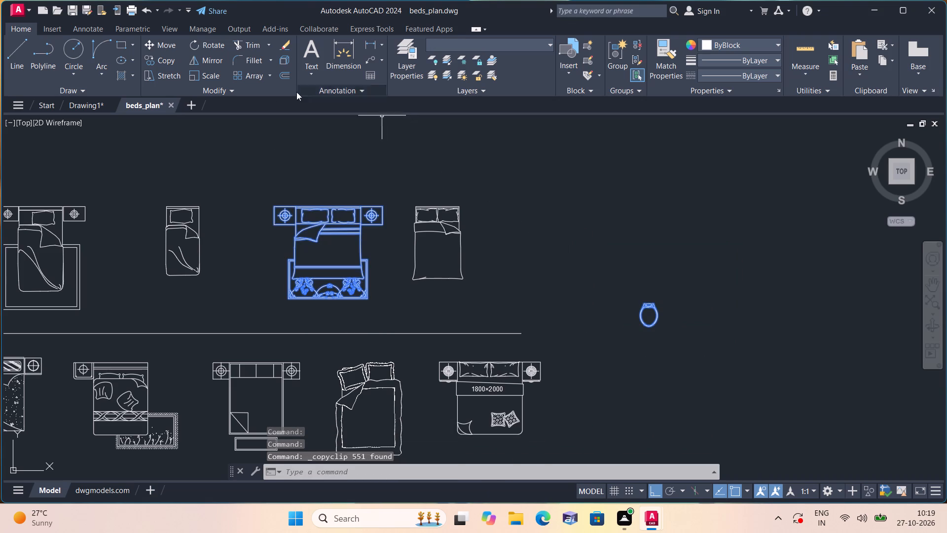
# Paste the copied bed set and oval fixture into Drawing1 in the empty space beside the floor plan.
pyautogui.click(90, 104)
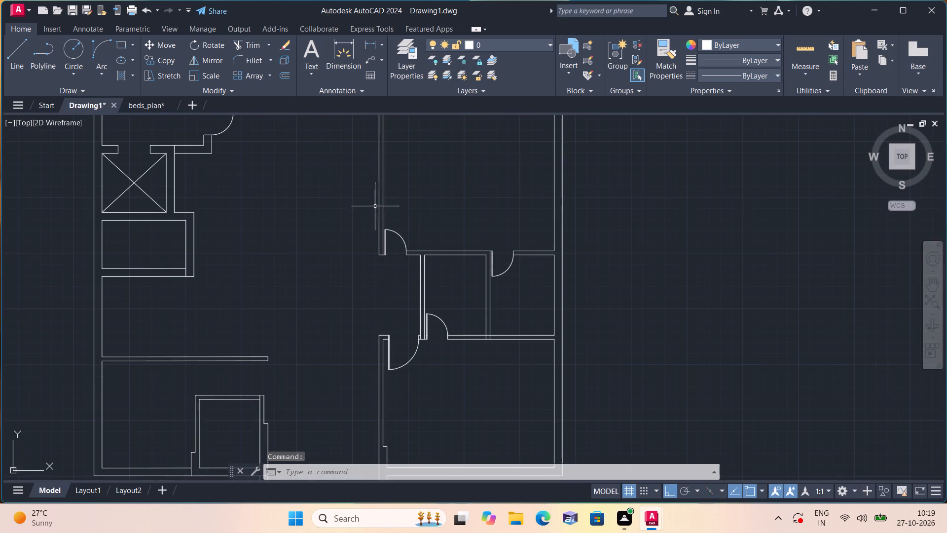
pyautogui.scroll(-1, 430, 210)
pyautogui.moveTo(561, 206); pyautogui.dragTo(444, 248, button='middle')
pyautogui.scroll(-1, 548, 206)
pyautogui.scroll(-1, 453, 245)
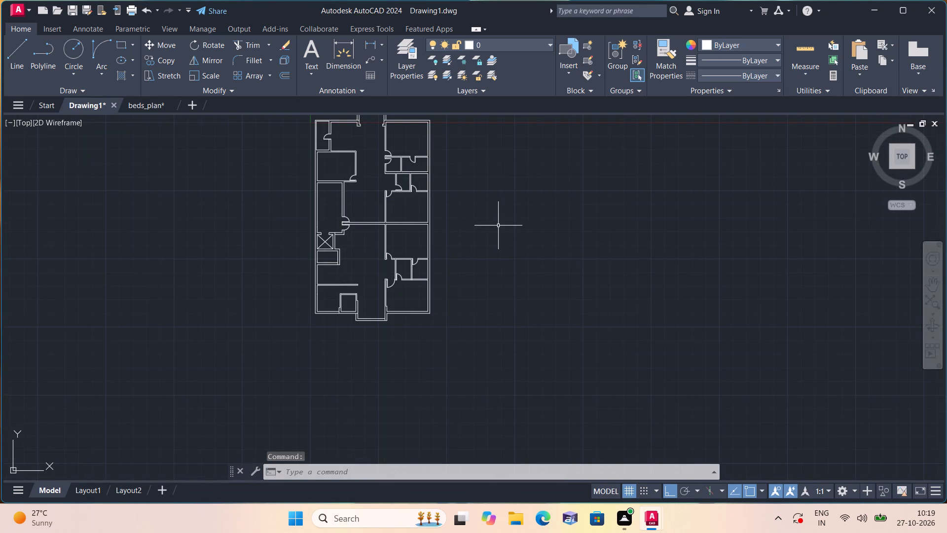
pyautogui.hotkey('ctrl', 'v')
pyautogui.scroll(-2, 500, 231)
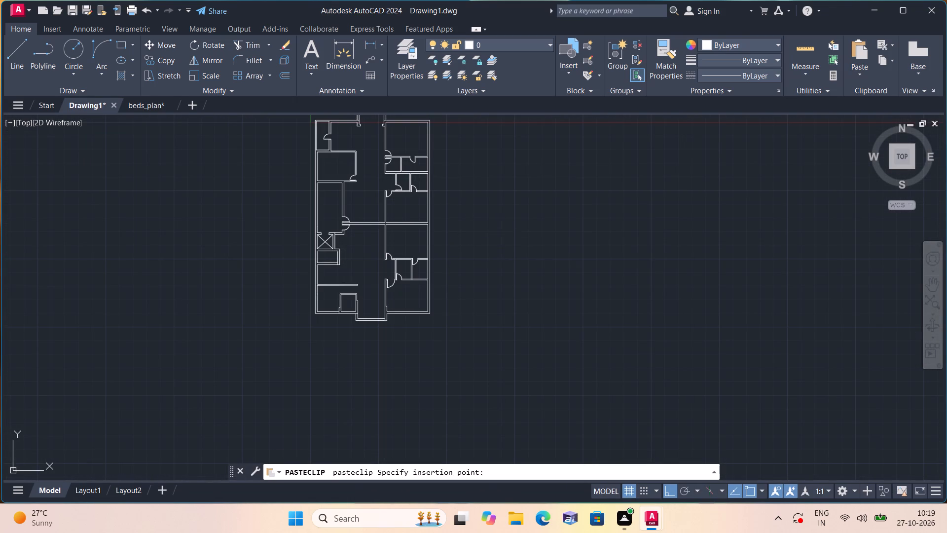
pyautogui.scroll(-1, 500, 231)
pyautogui.moveTo(542, 233); pyautogui.dragTo(357, 374, button='middle')
pyautogui.scroll(-3, 357, 374)
pyautogui.click(365, 350)
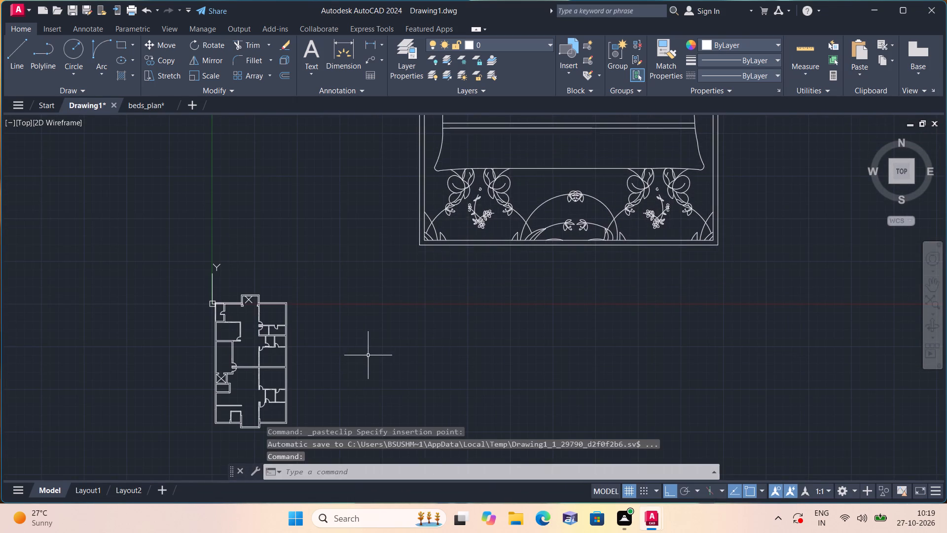
pyautogui.scroll(-2, 382, 365)
pyautogui.moveTo(467, 366); pyautogui.dragTo(403, 315, button='middle')
pyautogui.scroll(-1, 402, 315)
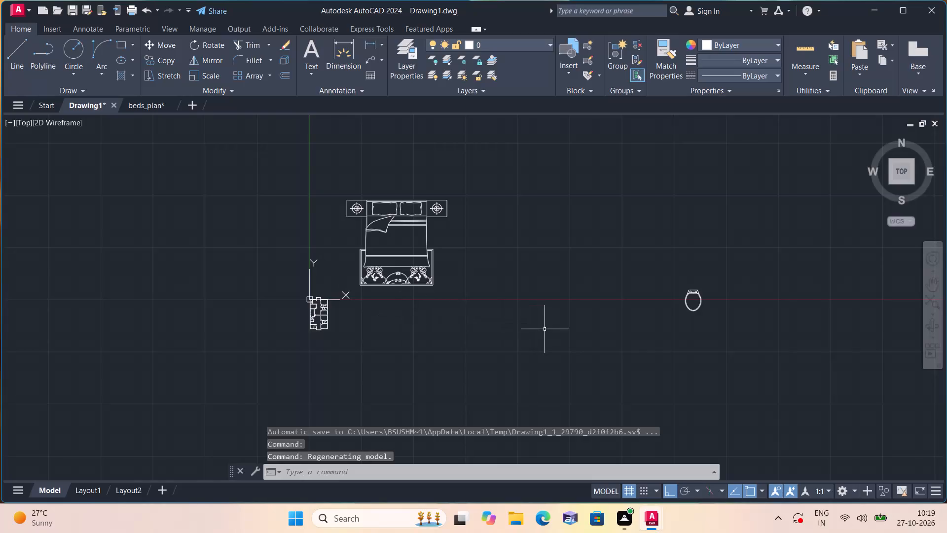
# Open the recent drawing dining_sets.dwg and copy the rectangular table with three chairs along each long side to the clipboard.
pyautogui.moveTo(538, 324); pyautogui.dragTo(484, 280, button='middle')
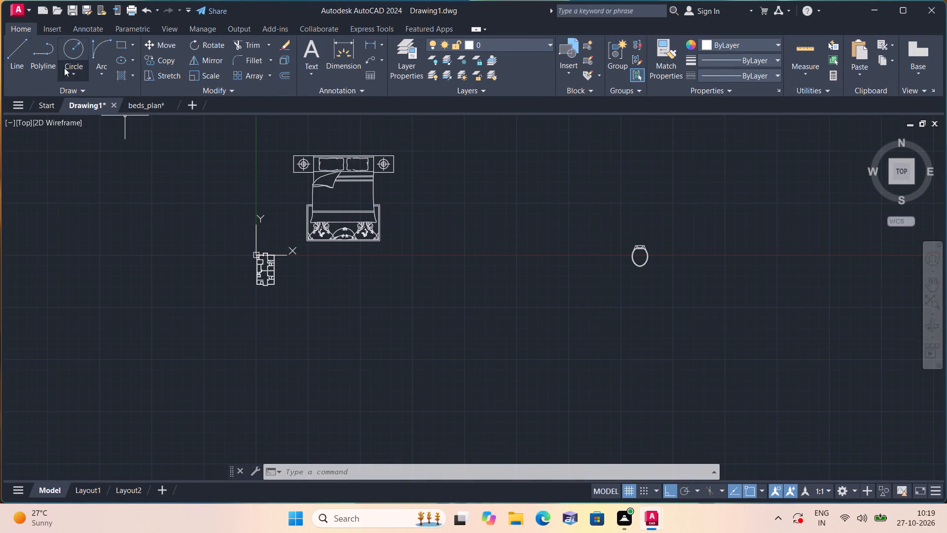
pyautogui.click(15, 8)
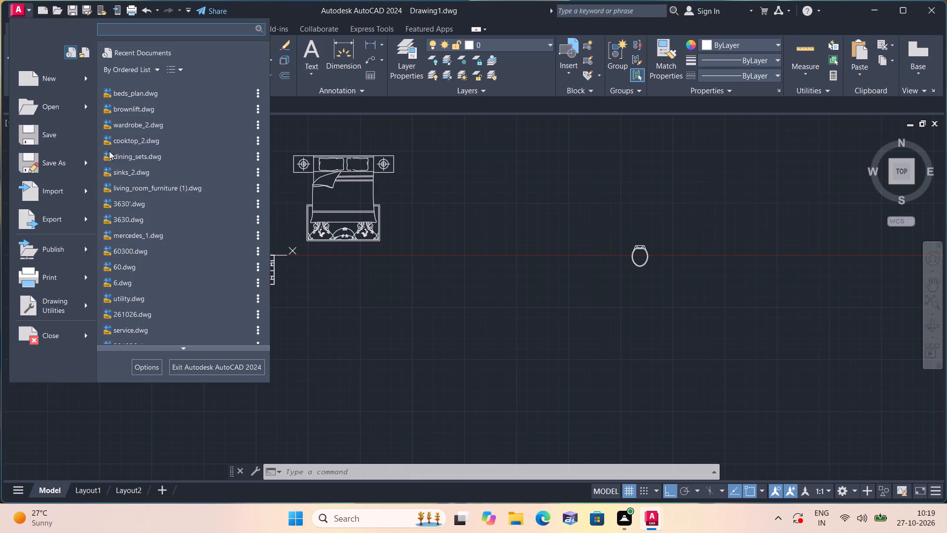
pyautogui.click(147, 156)
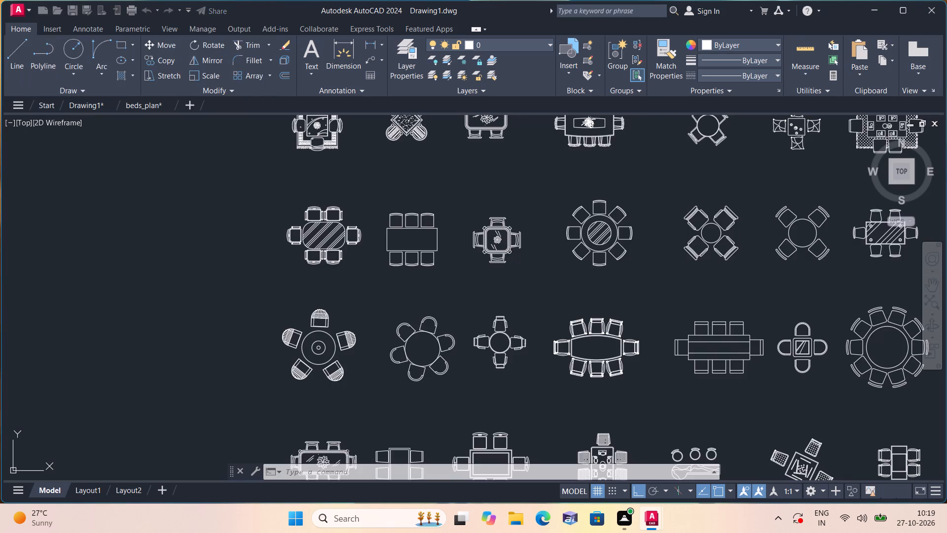
pyautogui.scroll(-1, 437, 225)
pyautogui.scroll(2, 439, 260)
pyautogui.moveTo(452, 266); pyautogui.dragTo(450, 258)
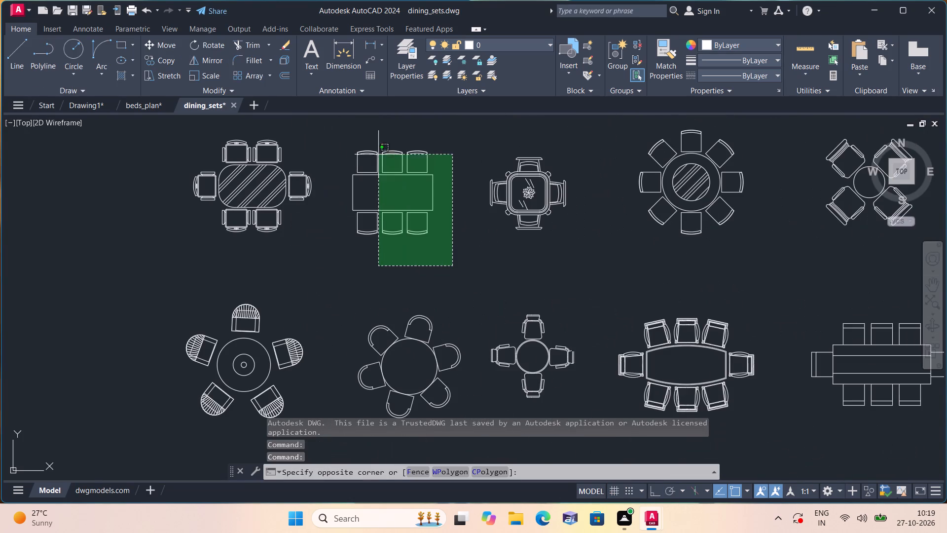
pyautogui.click(343, 135)
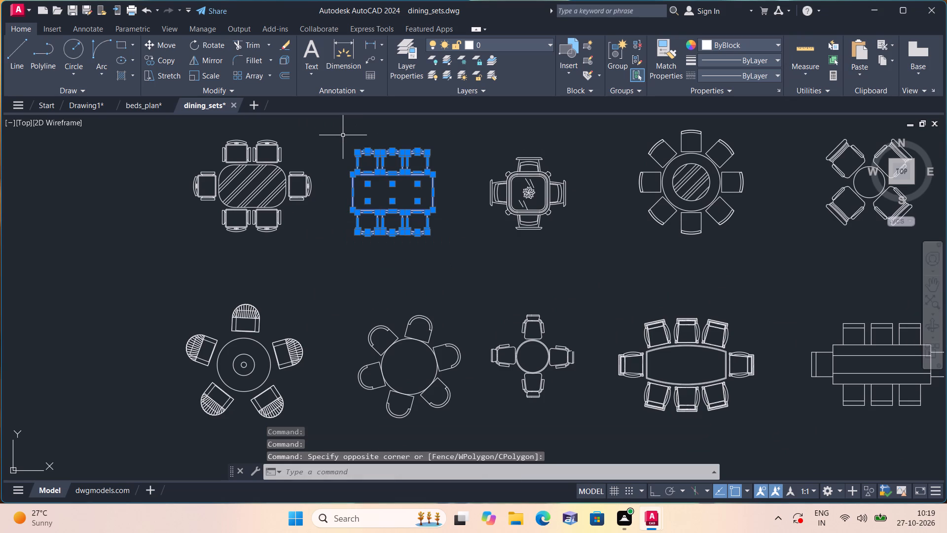
pyautogui.hotkey('ctrl', 'c')
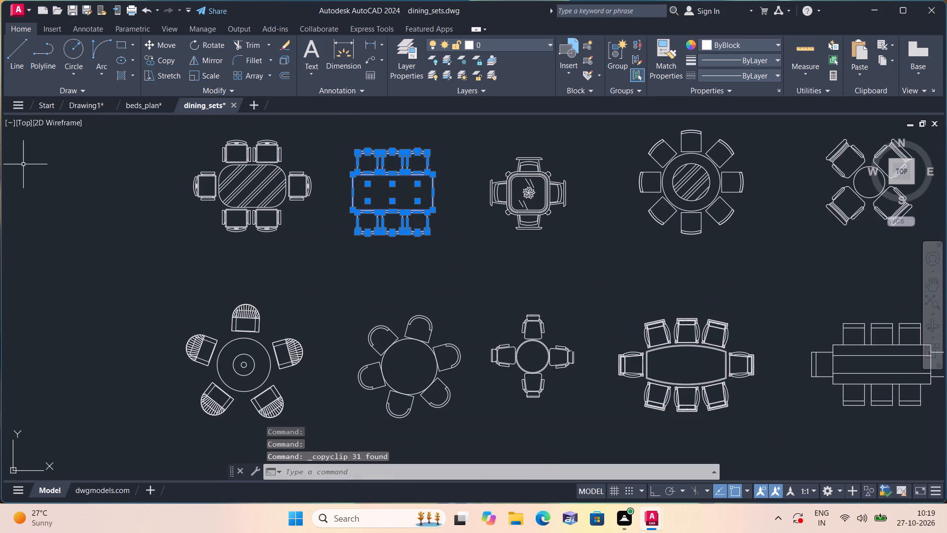
# Paste the six-chair dining set into Drawing1 in the empty space above the oval fixture.
pyautogui.click(86, 105)
pyautogui.scroll(-1, 426, 208)
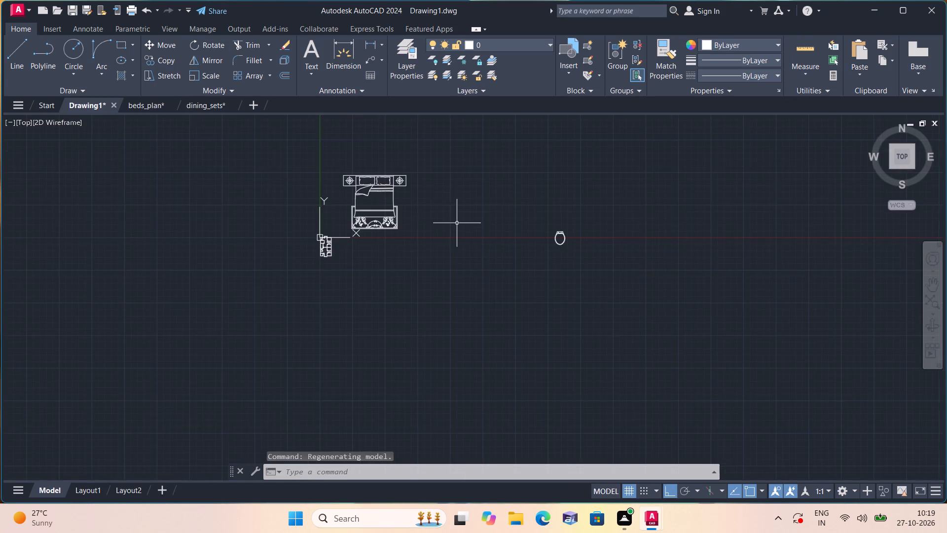
pyautogui.moveTo(441, 224); pyautogui.dragTo(242, 316, button='middle')
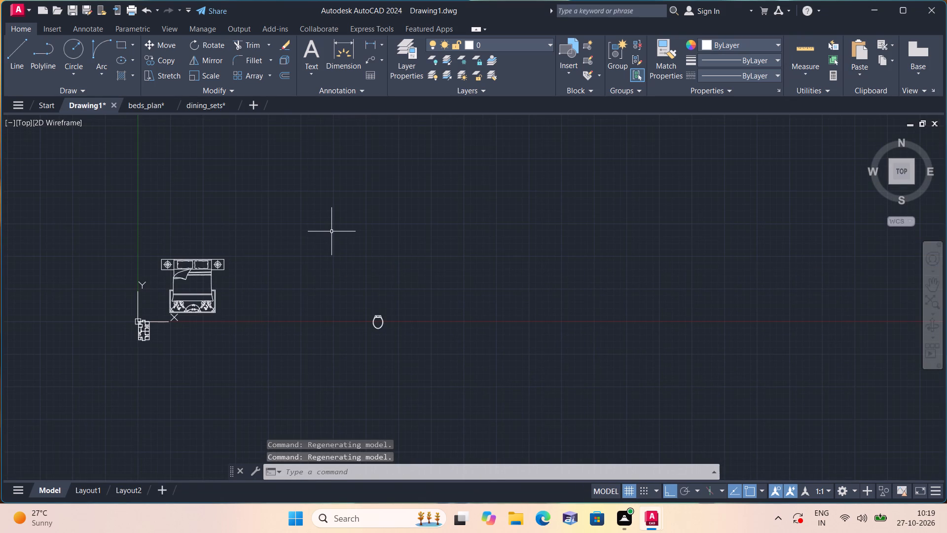
pyautogui.hotkey('ctrl', 'v')
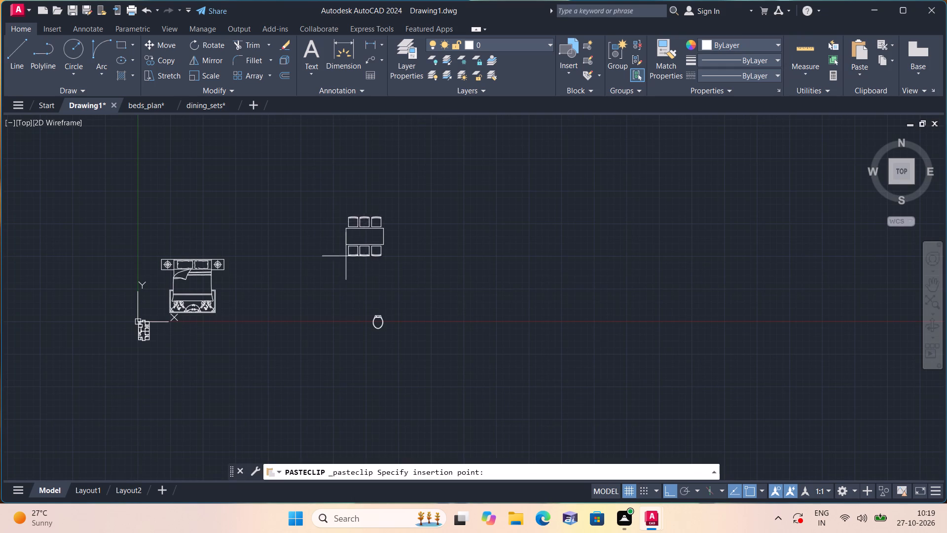
pyautogui.click(351, 260)
# Rotate the pasted dining set 90° about the middle of the table's right-hand short edge.
pyautogui.moveTo(433, 276); pyautogui.dragTo(428, 268)
pyautogui.click(328, 175)
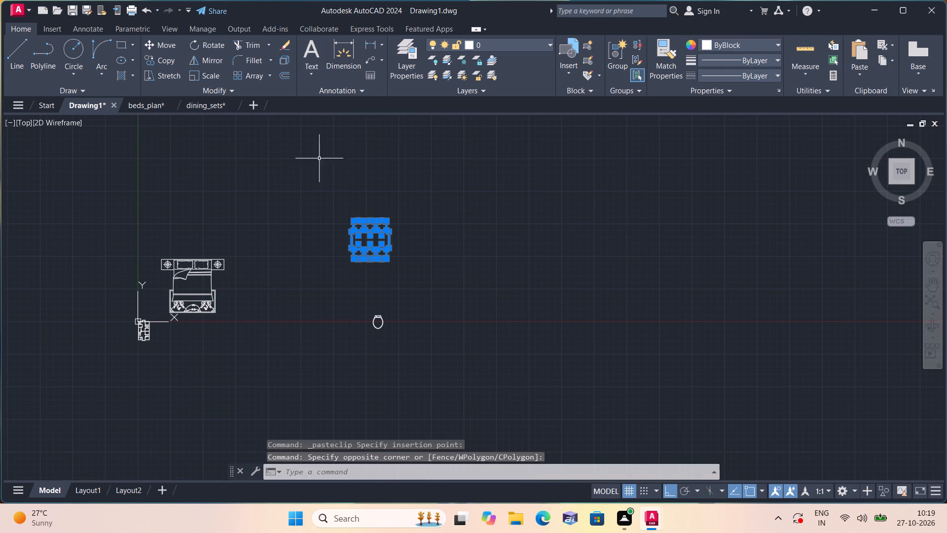
pyautogui.click(210, 45)
pyautogui.click(395, 239)
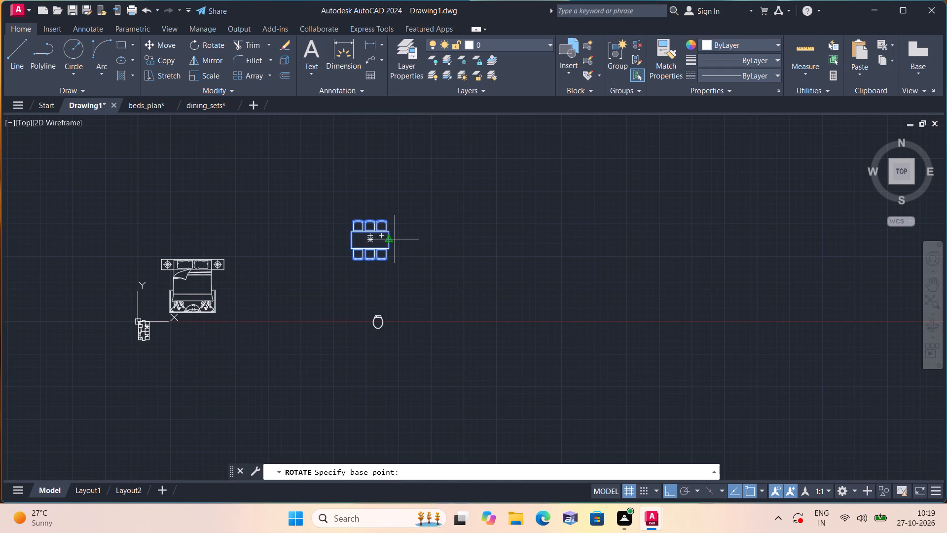
pyautogui.click(395, 194)
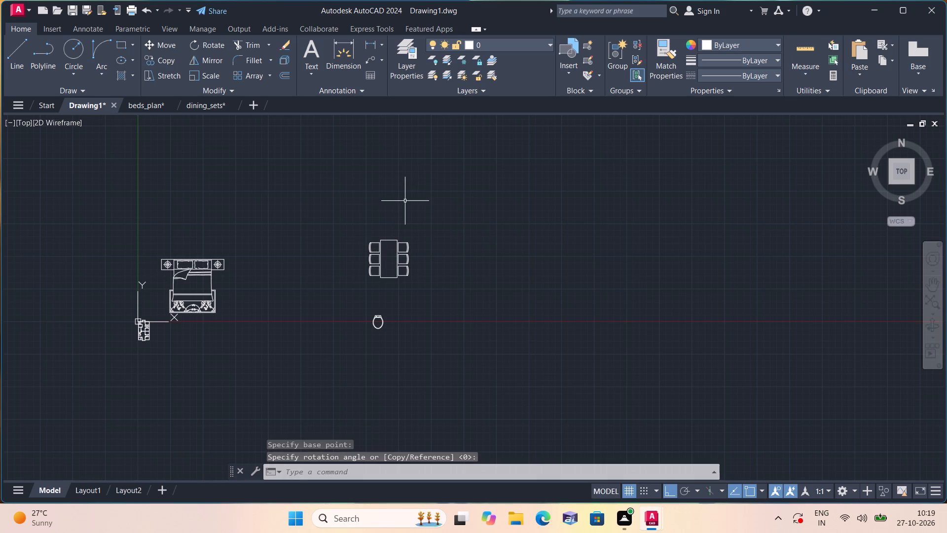
# Open the recent drawing cooktop_2.dwg and copy the rectangular three-burner cooktop with three round knobs to the clipboard.
pyautogui.scroll(-1, 405, 201)
pyautogui.click(18, 11)
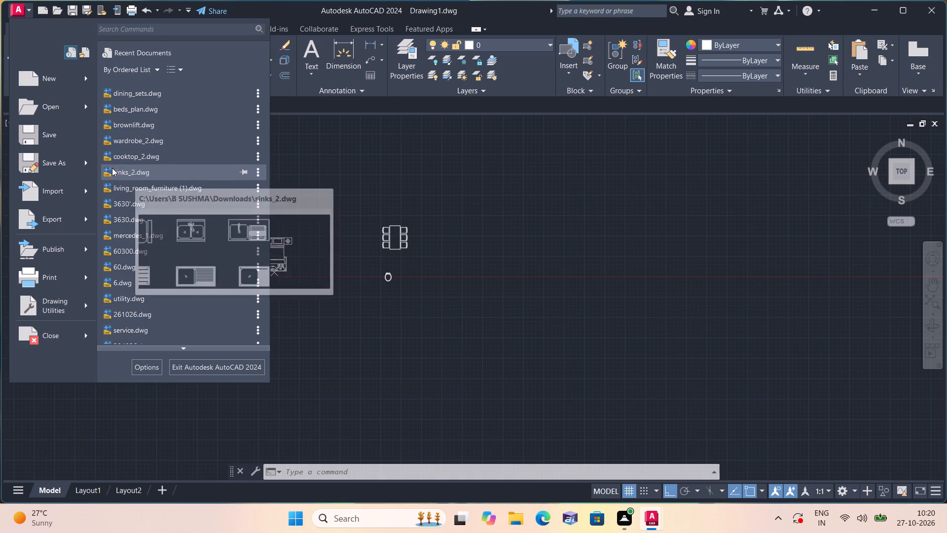
pyautogui.click(114, 152)
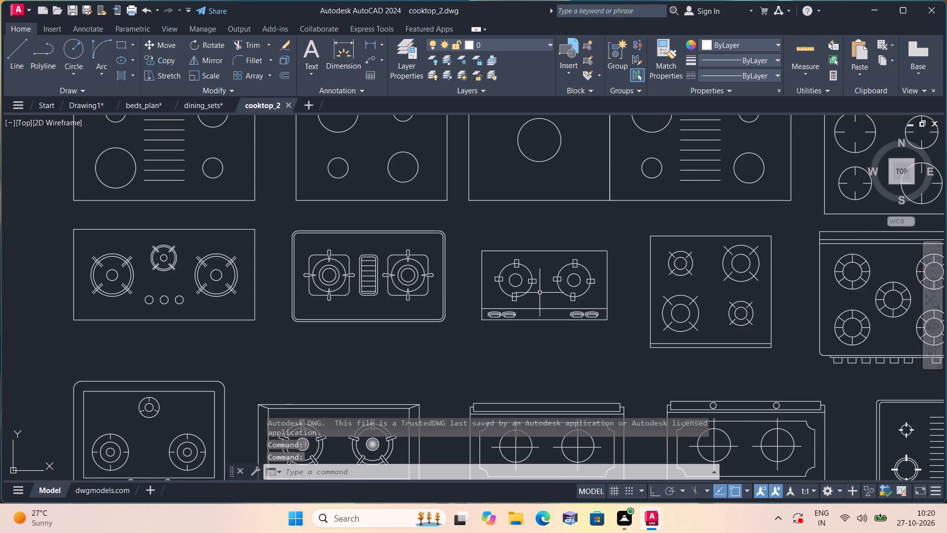
pyautogui.scroll(-1, 536, 291)
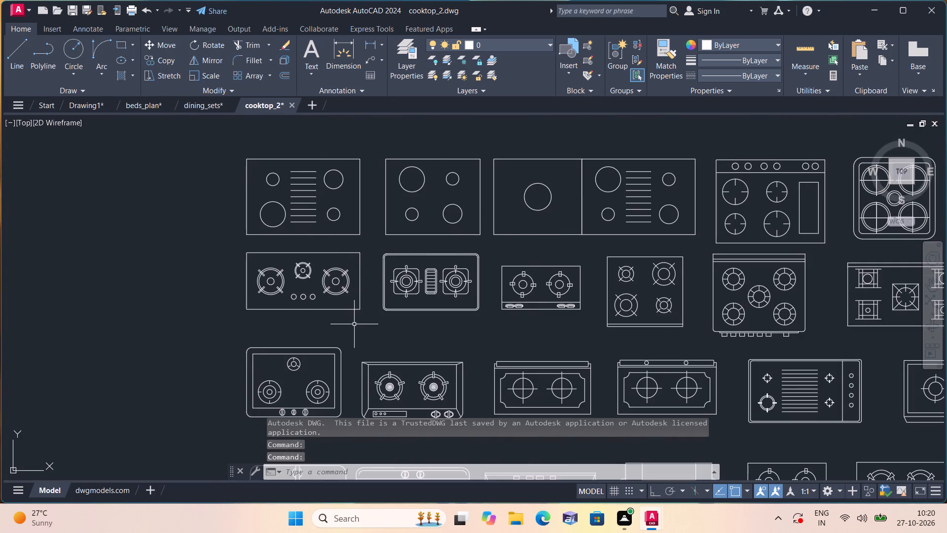
pyautogui.scroll(1, 354, 324)
pyautogui.moveTo(371, 317); pyautogui.dragTo(367, 309)
pyautogui.click(153, 204)
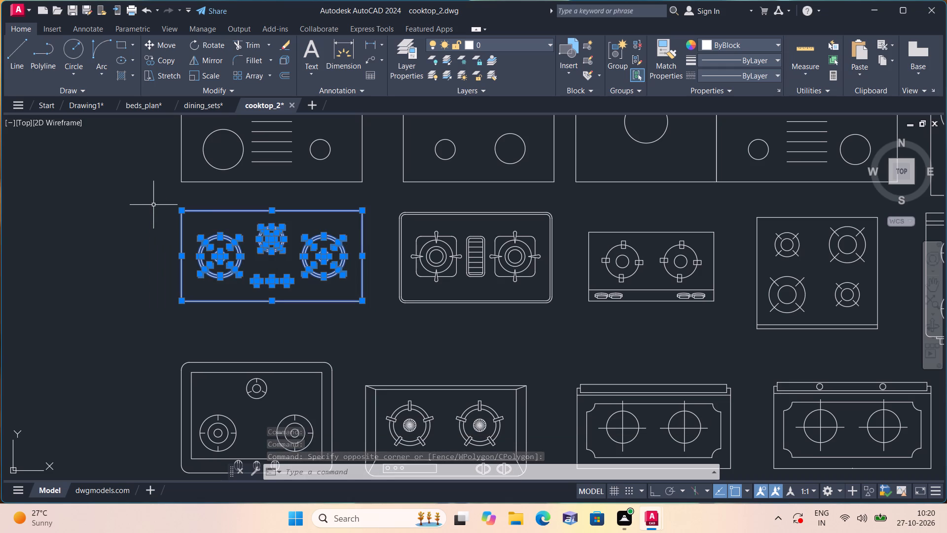
pyautogui.hotkey('ctrl', 'c')
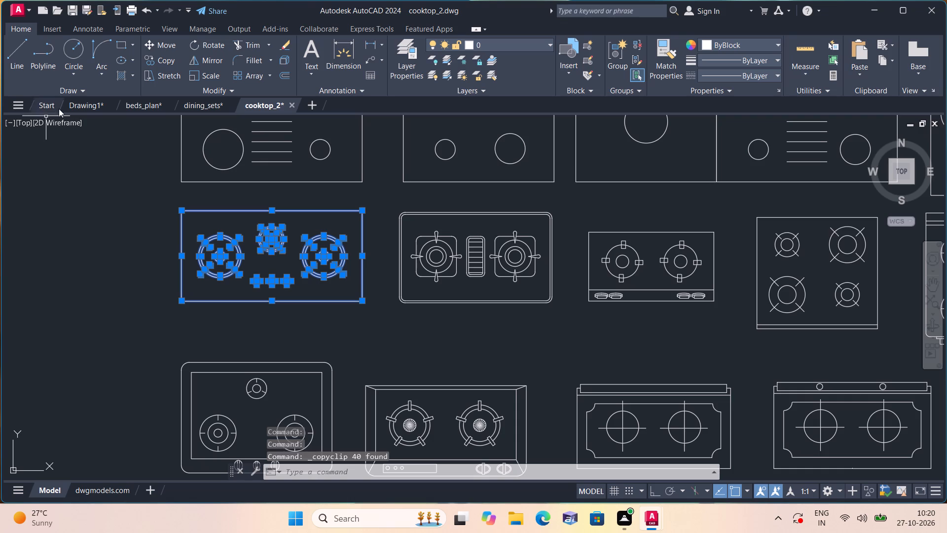
# Paste the three-burner cooktop into Drawing1 in the empty space above and between the bed and dining sets.
pyautogui.click(84, 104)
pyautogui.scroll(-2, 176, 205)
pyautogui.scroll(2, 241, 178)
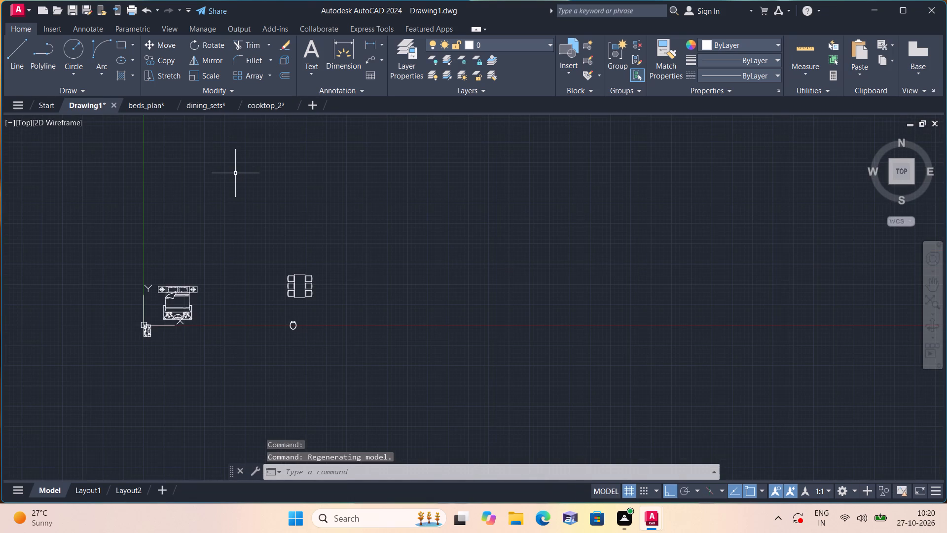
pyautogui.hotkey('ctrl', 'v')
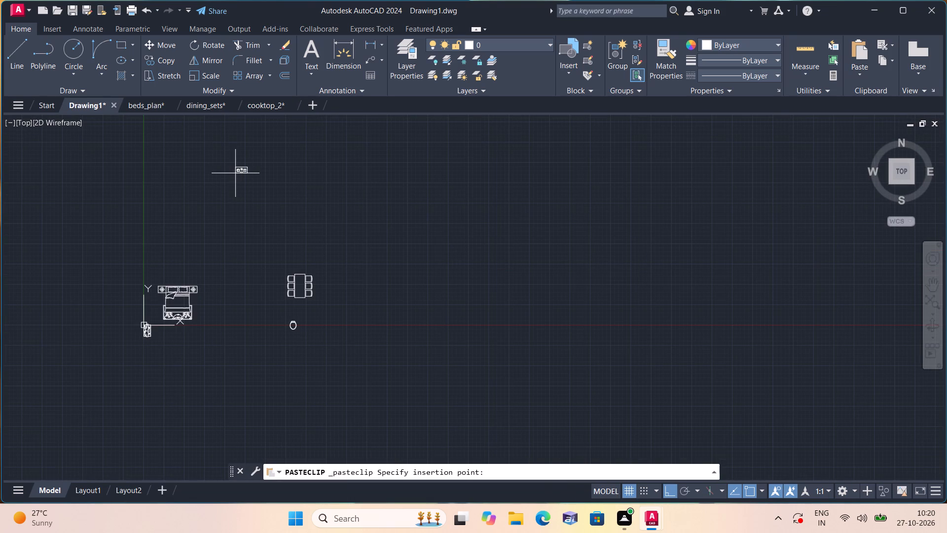
pyautogui.click(225, 241)
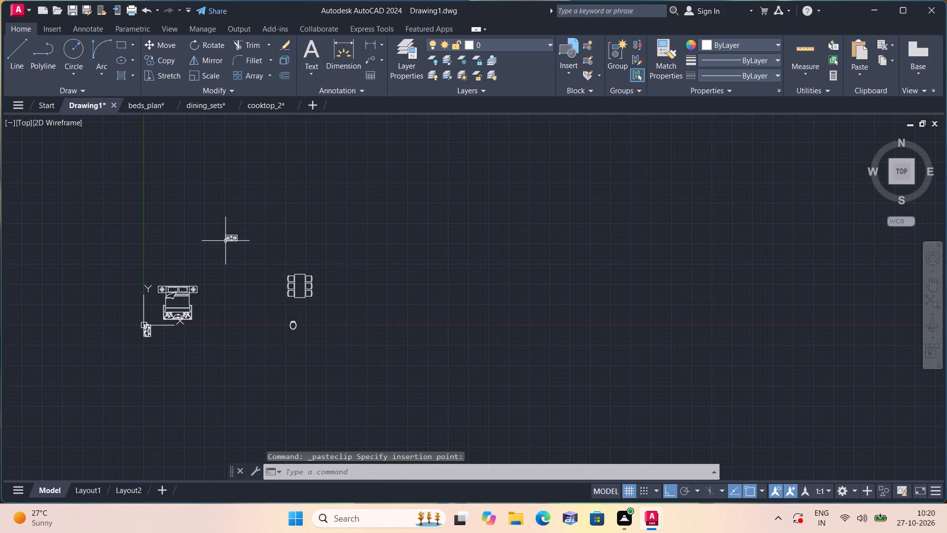
# Open the recent drawing sinks_2.dwg and copy the bottom row's double-bowl sink with faucet and square single-bowl sink to the clipboard.
pyautogui.scroll(3, 216, 240)
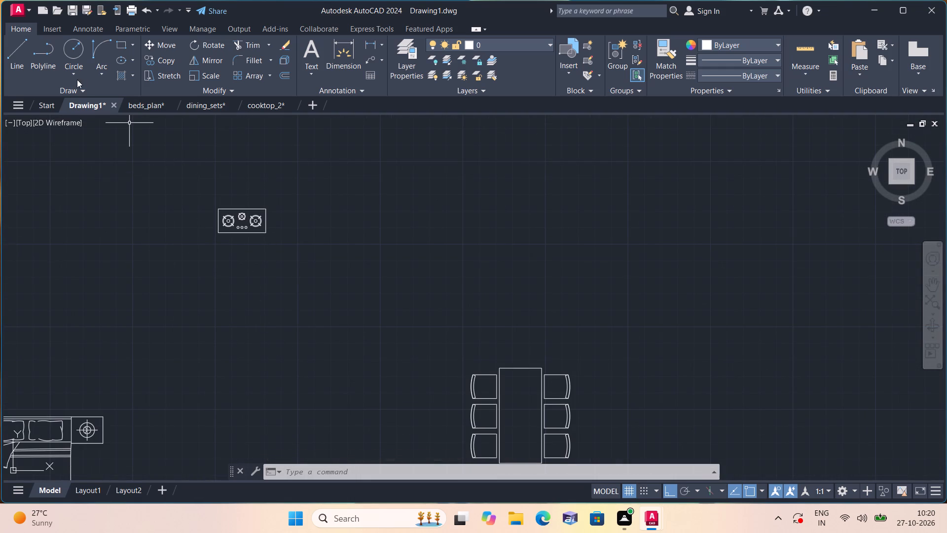
pyautogui.click(19, 15)
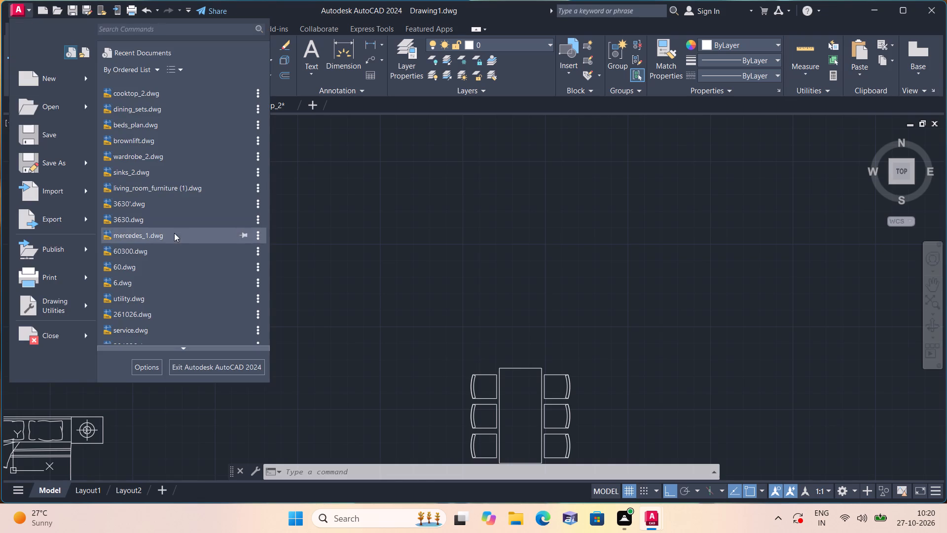
pyautogui.click(146, 172)
pyautogui.scroll(-2, 381, 303)
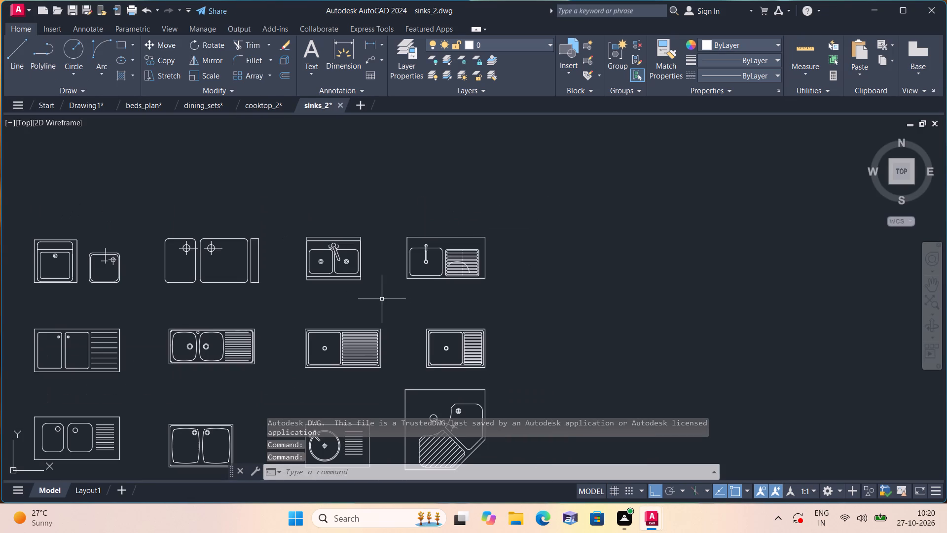
pyautogui.moveTo(456, 296); pyautogui.dragTo(463, 187, button='middle')
pyautogui.scroll(-1, 459, 201)
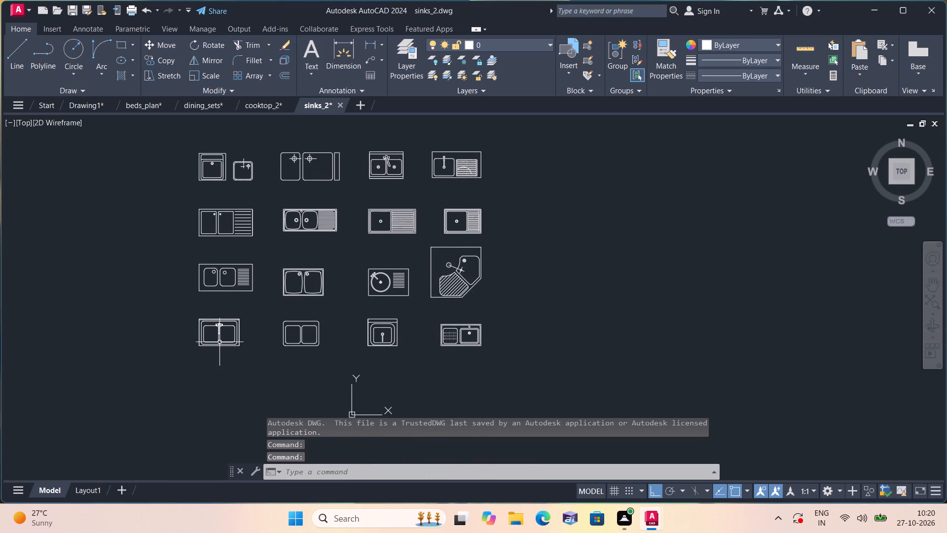
pyautogui.scroll(1, 219, 341)
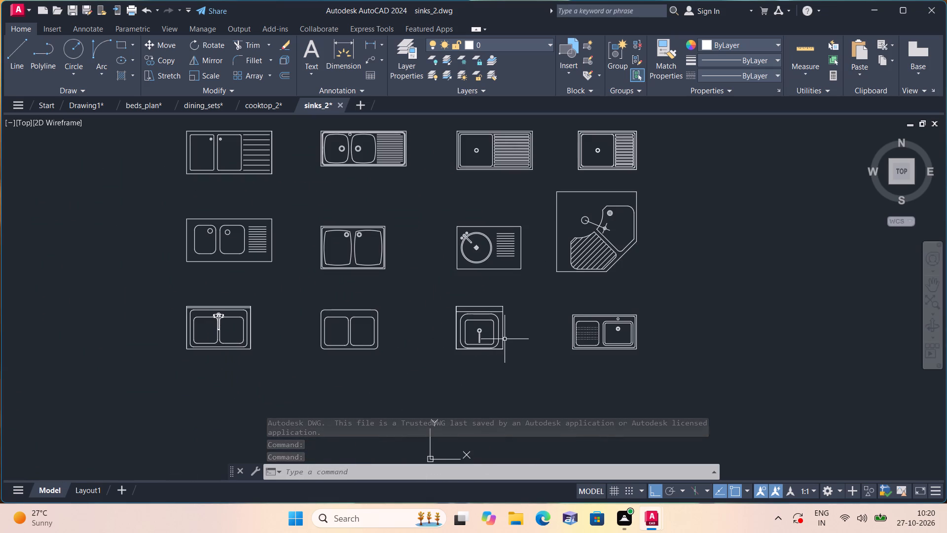
pyautogui.click(505, 339)
pyautogui.click(494, 332)
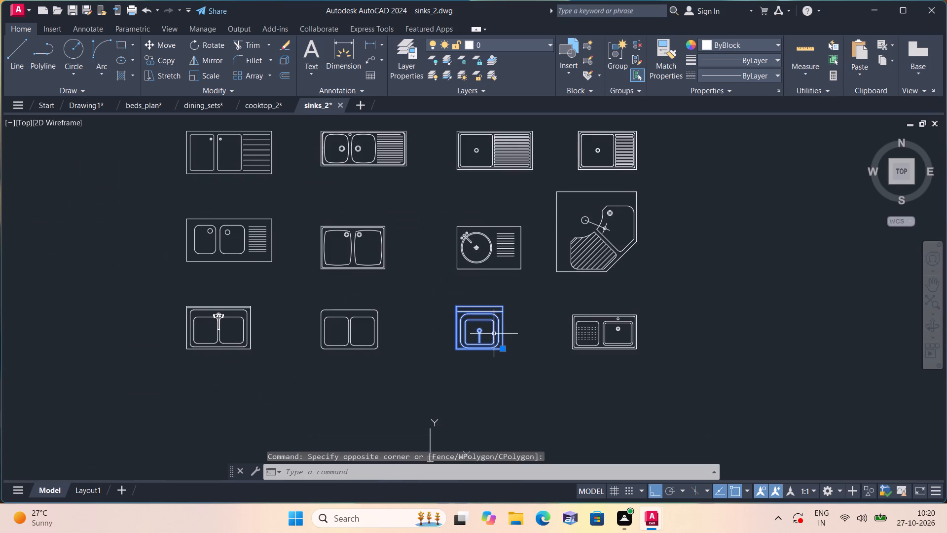
pyautogui.click(241, 327)
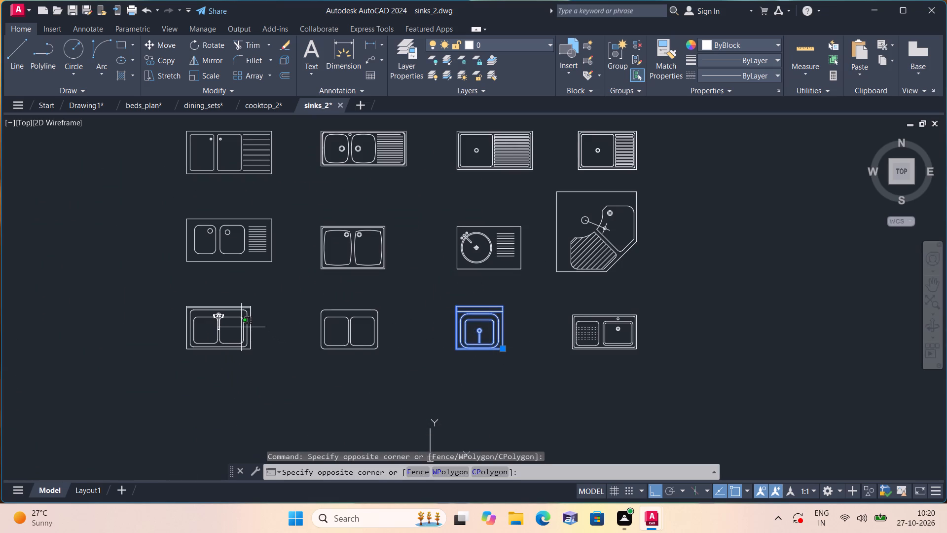
pyautogui.click(232, 302)
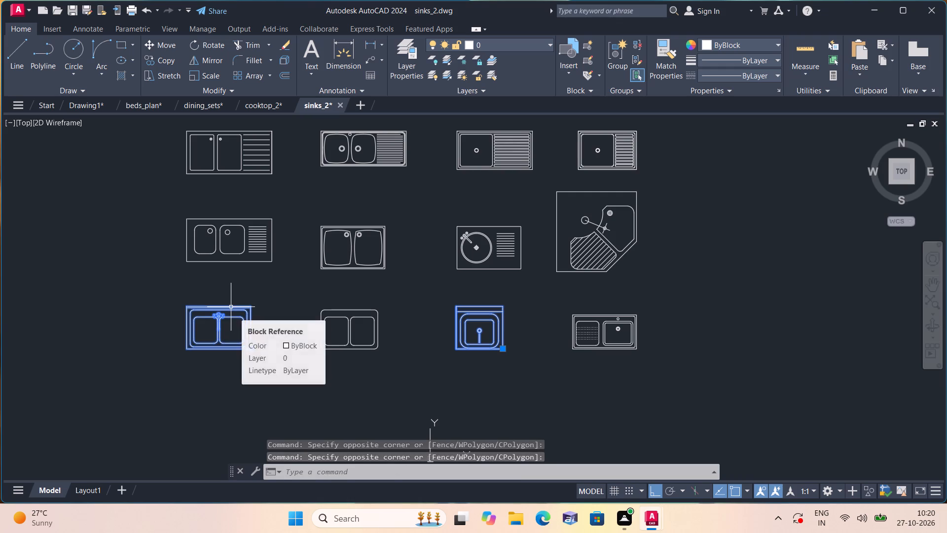
pyautogui.hotkey('ctrl', 'c')
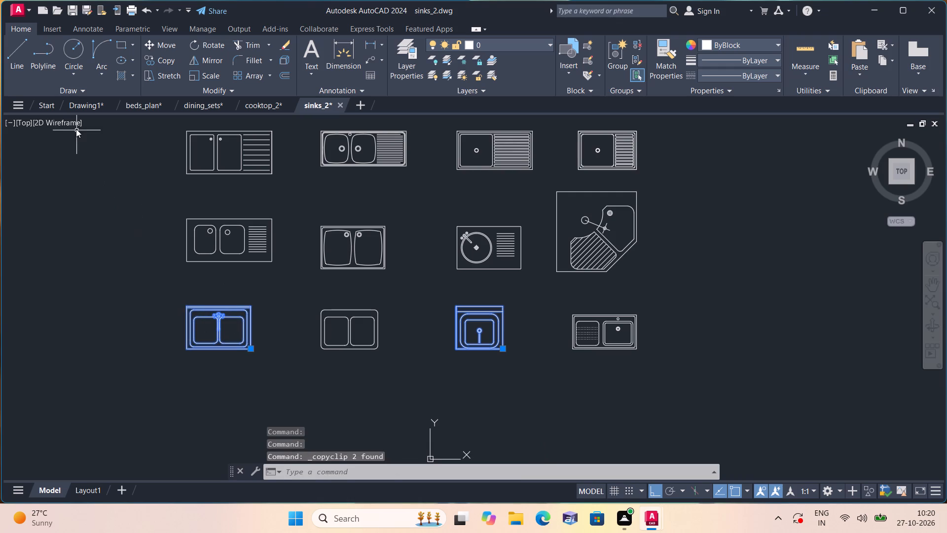
# Paste the two sinks into Drawing1 in the empty space between the cooktop and the dining set.
pyautogui.click(86, 102)
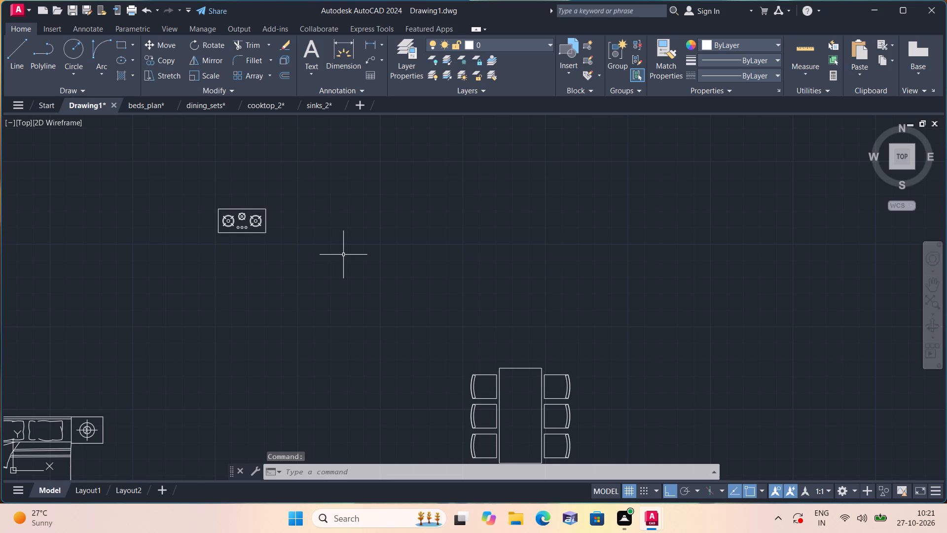
pyautogui.hotkey('ctrl', 'v')
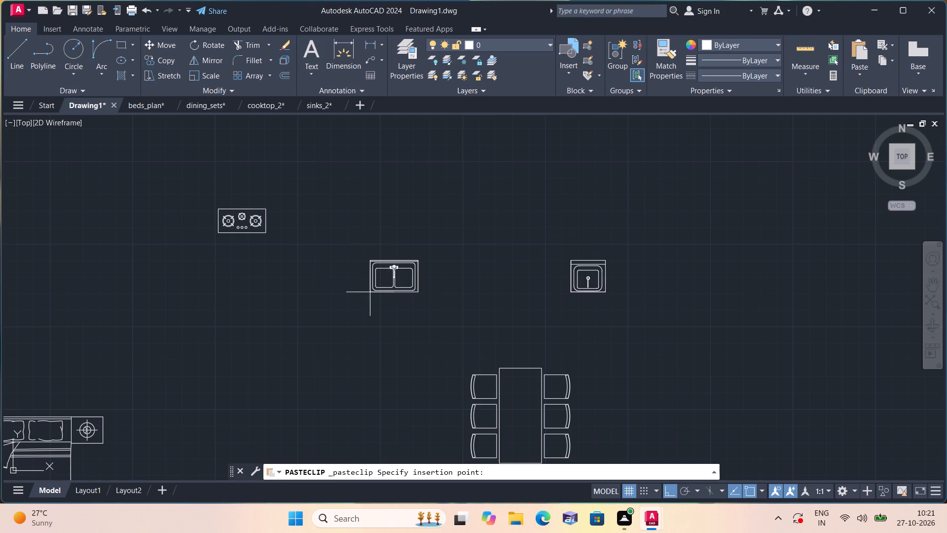
pyautogui.click(340, 281)
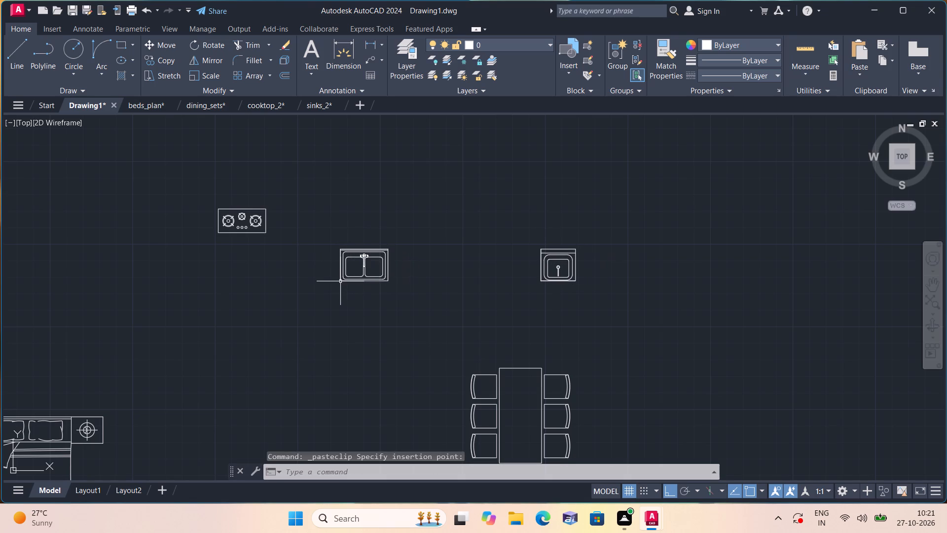
# Open the recent drawing living_room_furniture (1).dwg and copy the sofa set with square coffee table, chaise, armchairs and side tables to the clipboard.
pyautogui.click(16, 11)
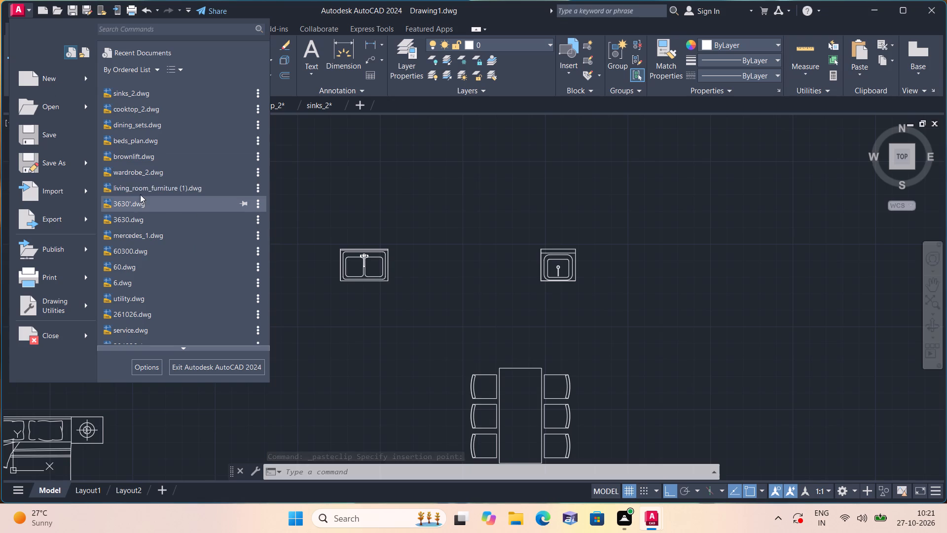
pyautogui.click(143, 184)
pyautogui.scroll(-1, 402, 275)
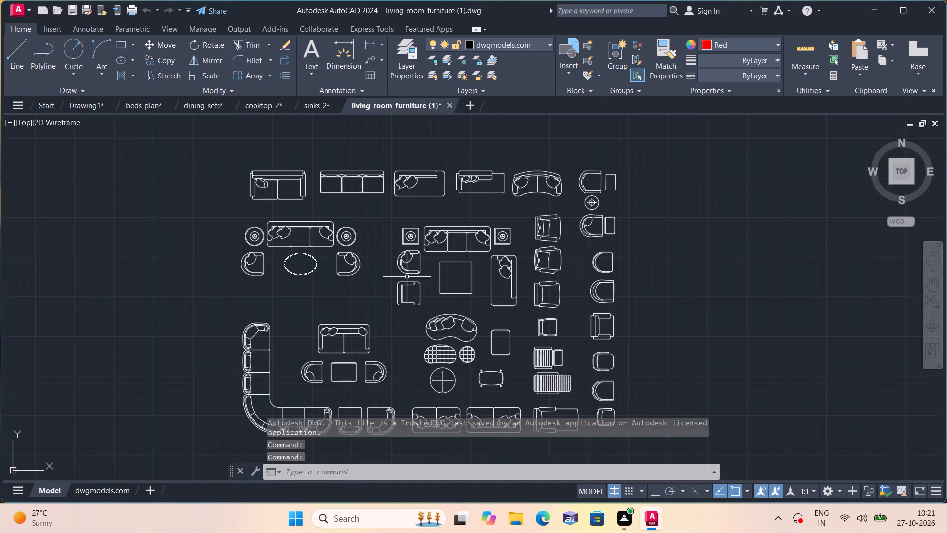
pyautogui.moveTo(401, 275); pyautogui.dragTo(288, 238, button='middle')
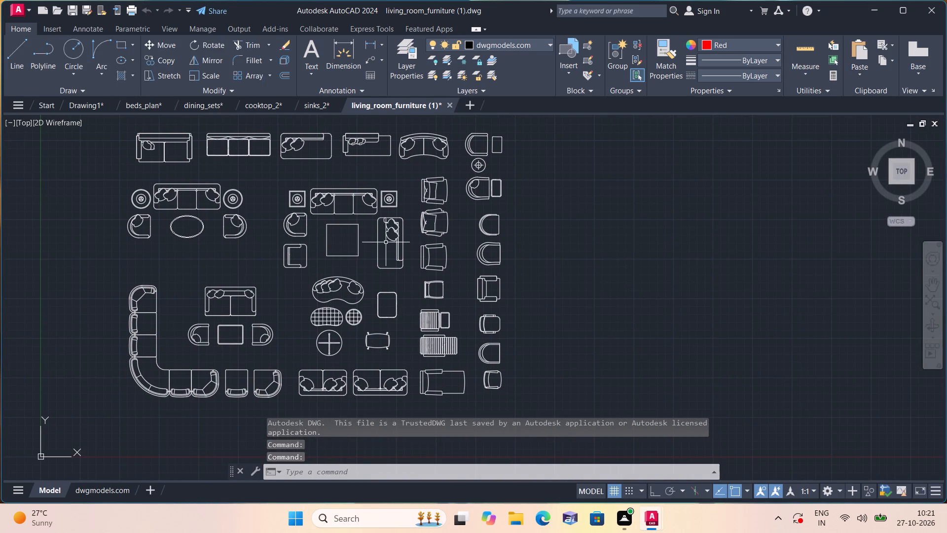
pyautogui.scroll(1, 386, 244)
pyautogui.moveTo(416, 290); pyautogui.dragTo(408, 273)
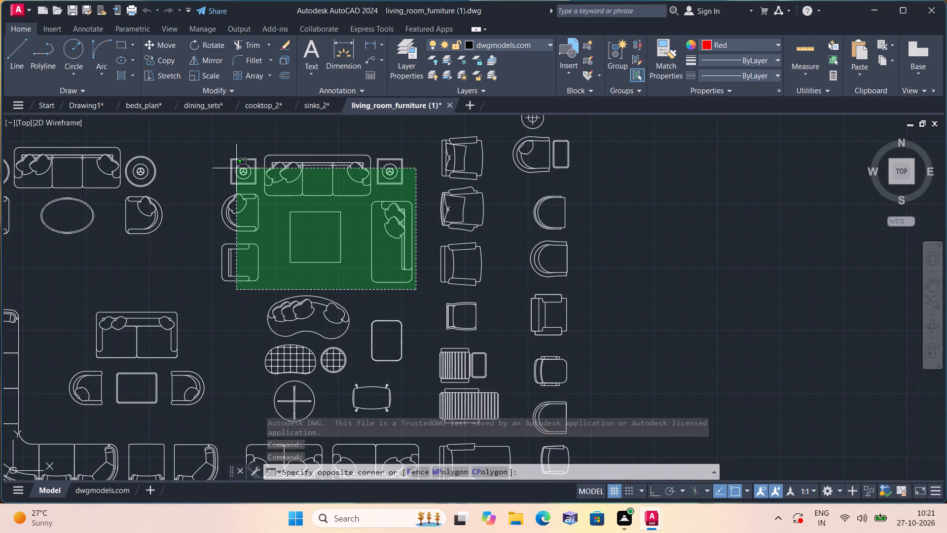
pyautogui.click(210, 140)
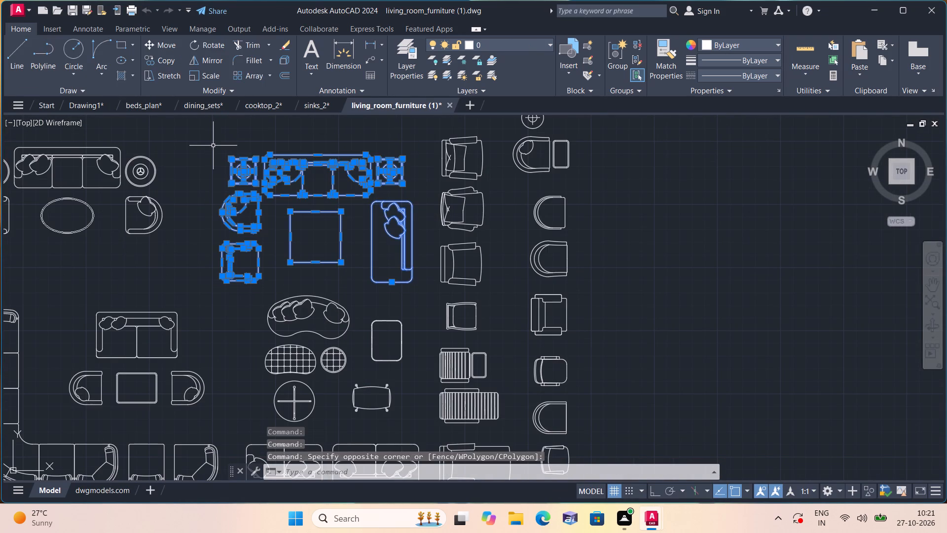
pyautogui.hotkey('ctrl', 'c')
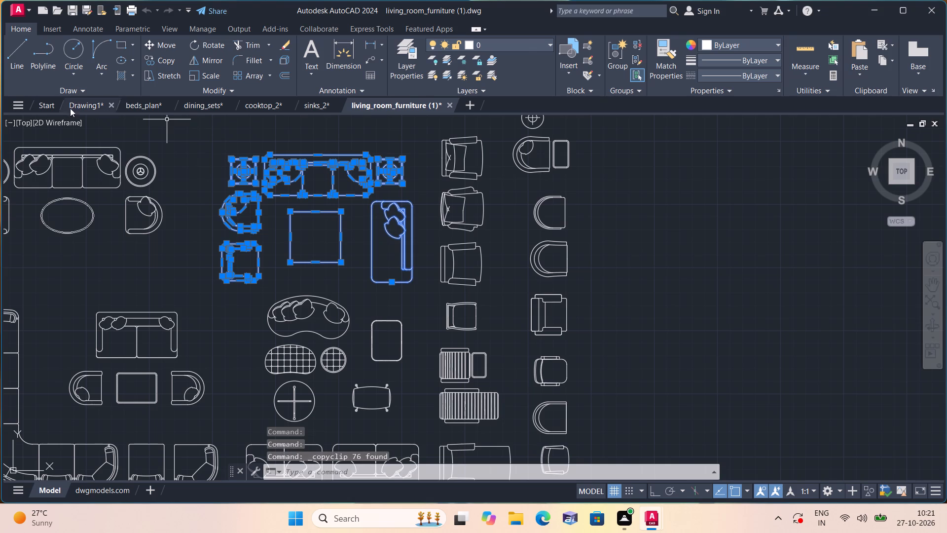
# Paste the living-room sofa set into Drawing1 in the empty space above the cooktop and sinks.
pyautogui.click(82, 102)
pyautogui.moveTo(264, 179); pyautogui.dragTo(249, 217, button='middle')
pyautogui.scroll(-1, 253, 195)
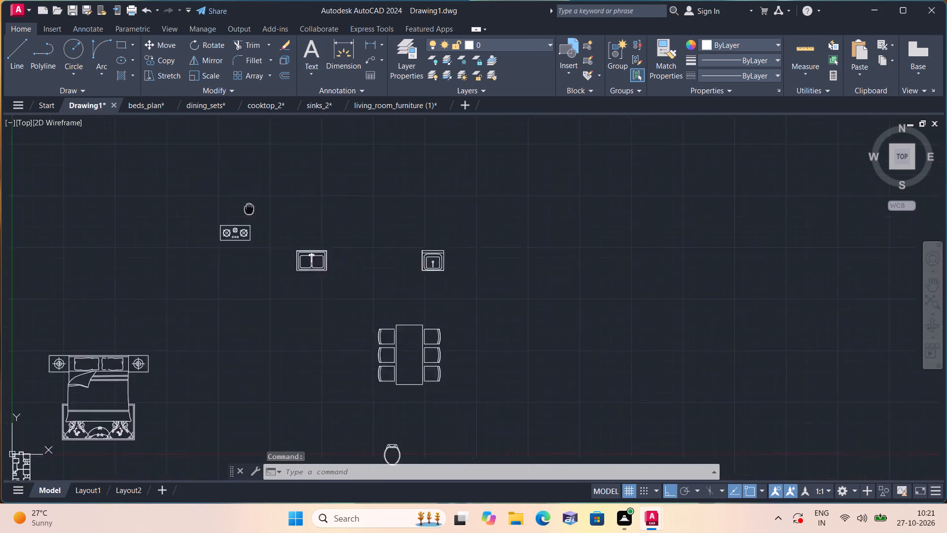
pyautogui.moveTo(249, 217); pyautogui.dragTo(274, 276, button='middle')
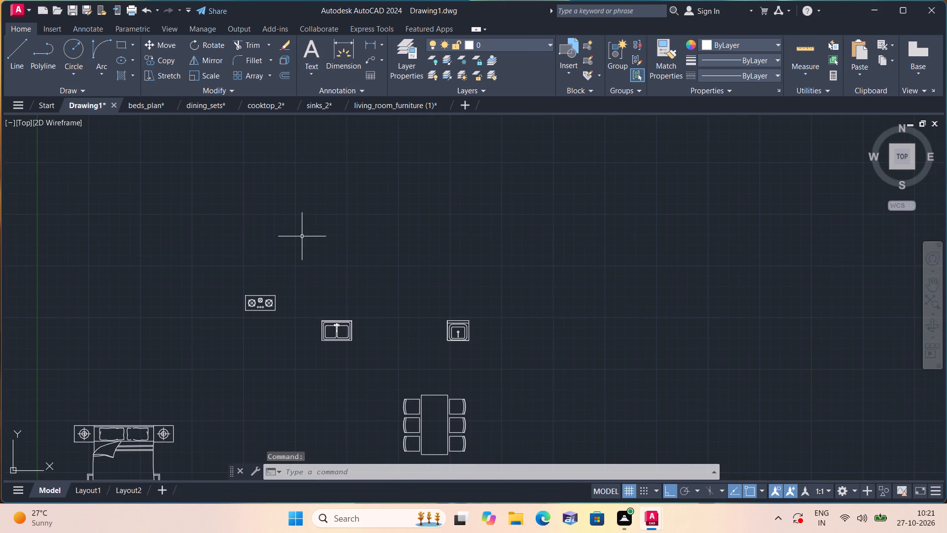
pyautogui.hotkey('ctrl', 'v')
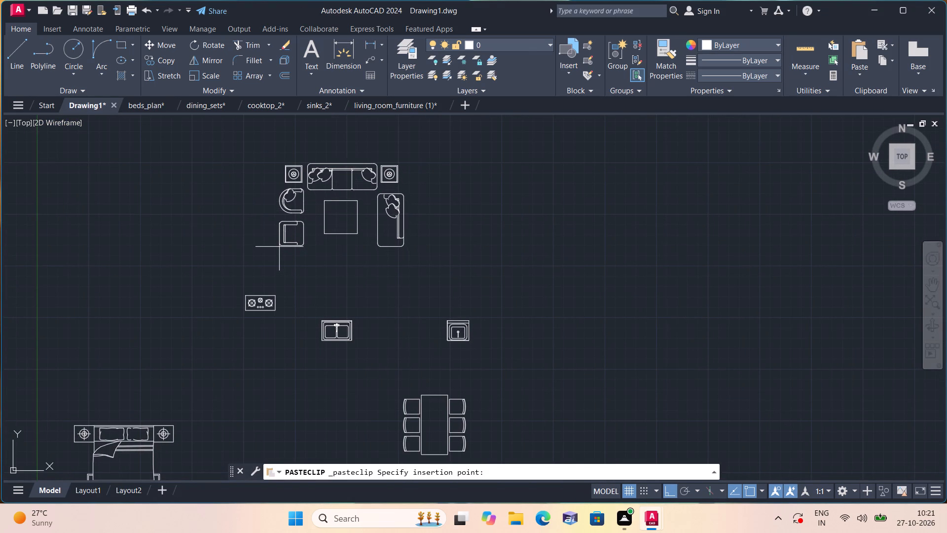
pyautogui.click(279, 244)
# Rotate the pasted living-room sofa set 270 degrees so the three-seat sofa stands vertically on the east side.
pyautogui.moveTo(460, 262); pyautogui.dragTo(433, 239)
pyautogui.click(229, 129)
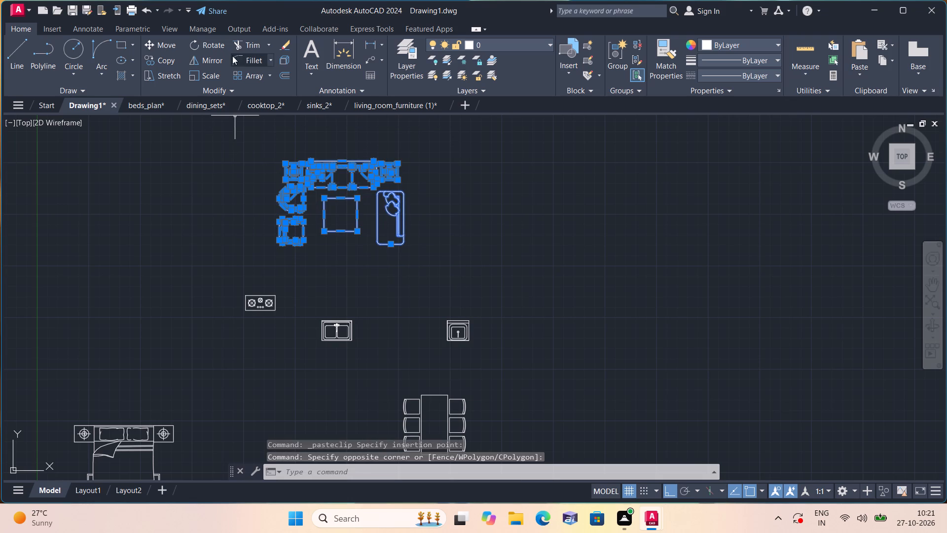
pyautogui.click(210, 43)
pyautogui.click(381, 187)
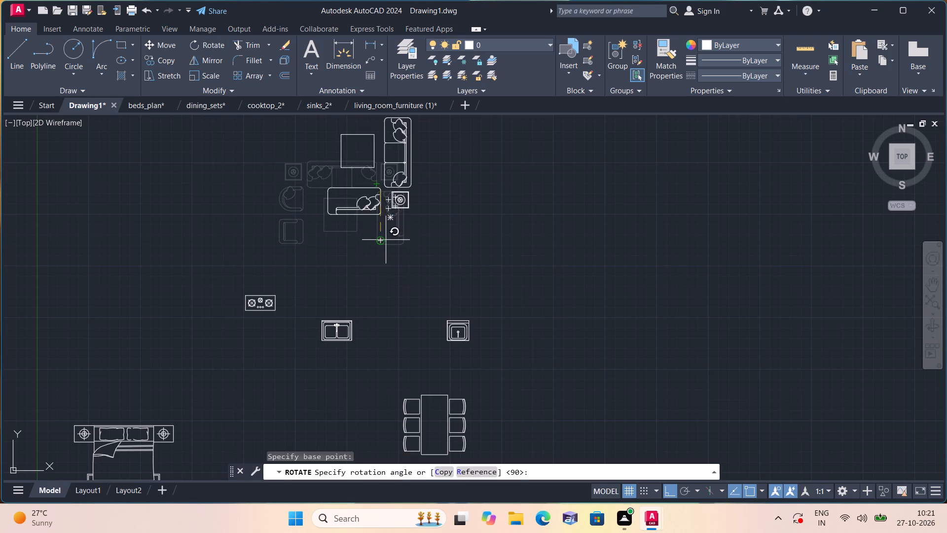
pyautogui.click(393, 286)
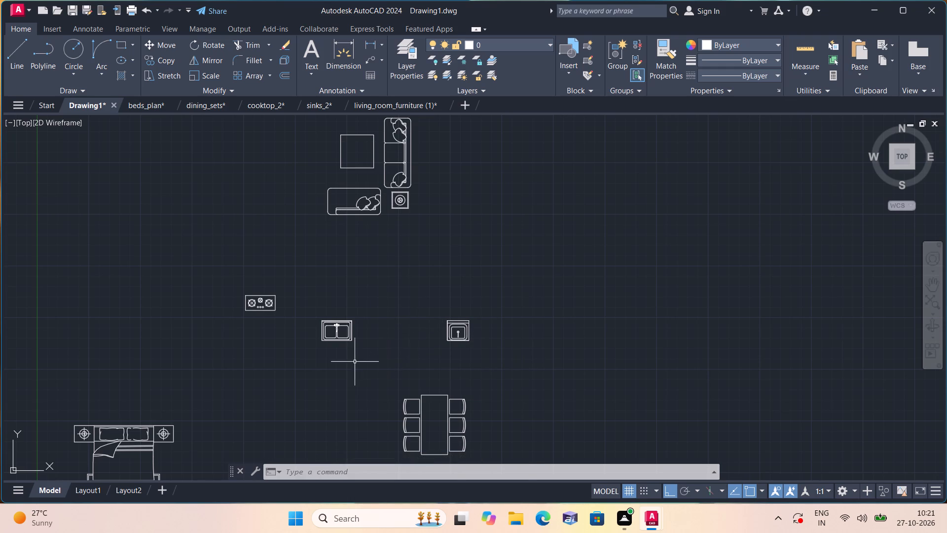
# Copy the double bed with nightstands about 859'-7" straight up, level with the living-room set.
pyautogui.scroll(1, 354, 361)
pyautogui.moveTo(393, 356); pyautogui.dragTo(426, 321, button='middle')
pyautogui.scroll(-2, 421, 304)
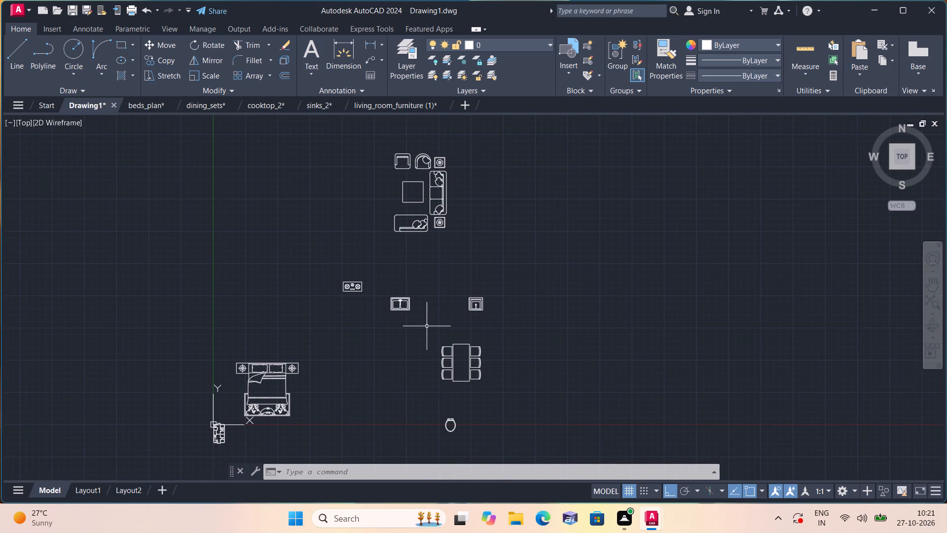
pyautogui.moveTo(335, 377); pyautogui.dragTo(361, 304, button='middle')
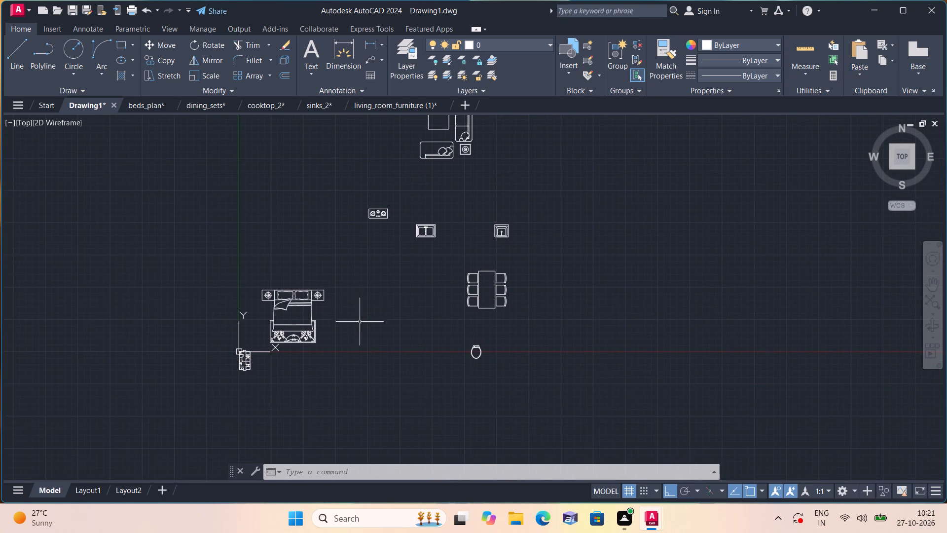
pyautogui.scroll(1, 337, 364)
pyautogui.moveTo(328, 350); pyautogui.dragTo(321, 338)
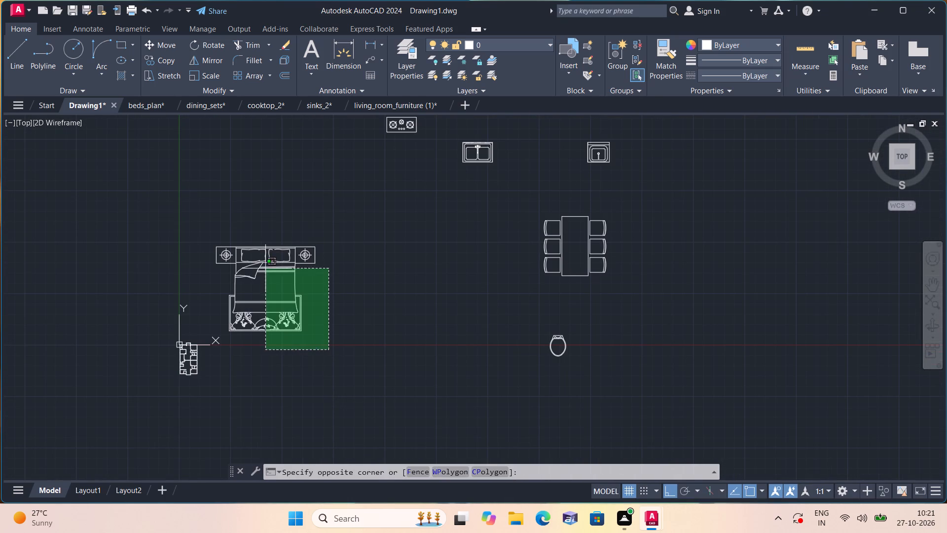
pyautogui.click(214, 207)
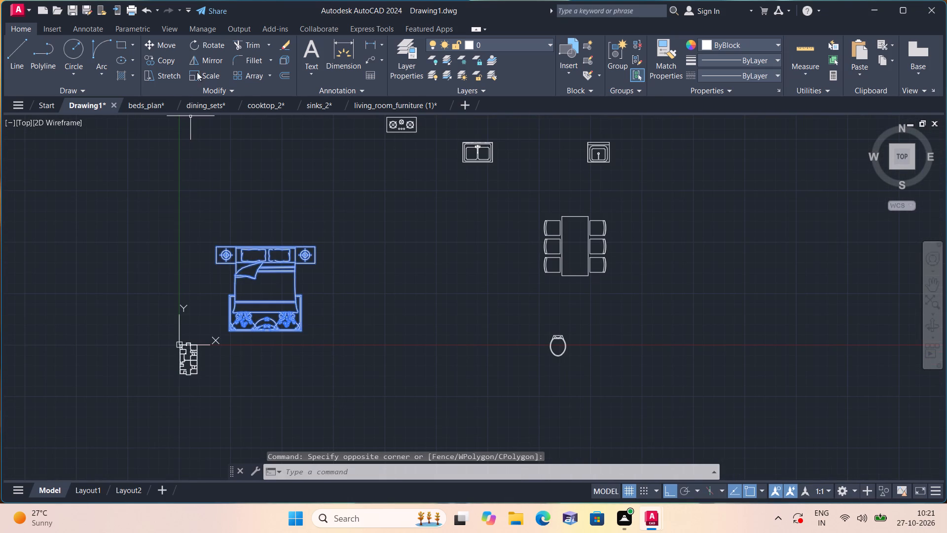
pyautogui.click(161, 59)
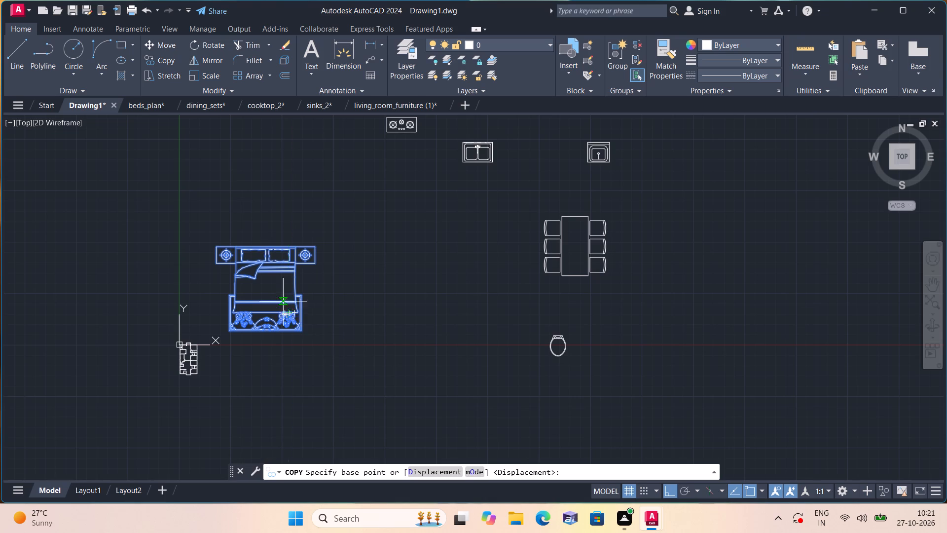
pyautogui.click(277, 298)
pyautogui.moveTo(261, 231); pyautogui.dragTo(402, 419, button='middle')
pyautogui.scroll(-1, 263, 234)
pyautogui.click(324, 248)
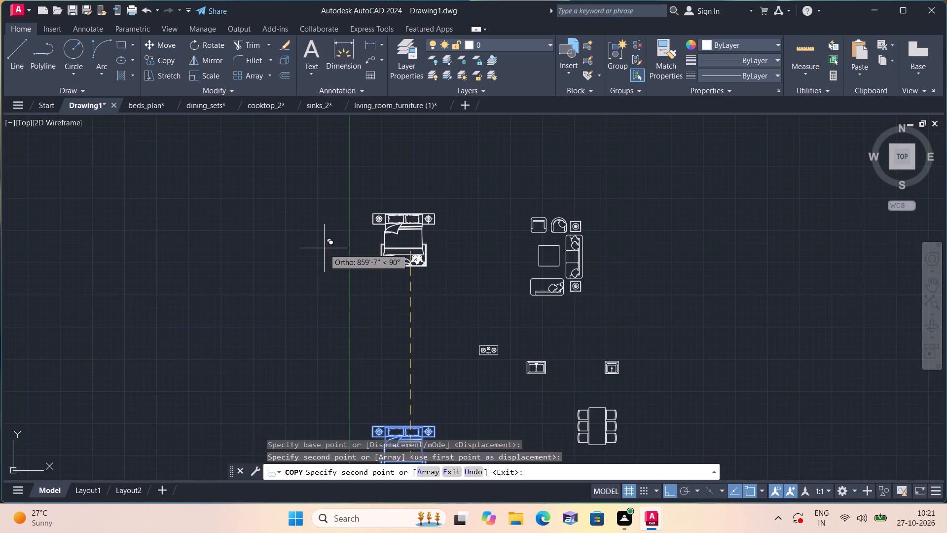
pyautogui.press('Escape')
# Rotate the upper bed copy 270 degrees so its headboard faces east.
pyautogui.moveTo(454, 287); pyautogui.dragTo(441, 254)
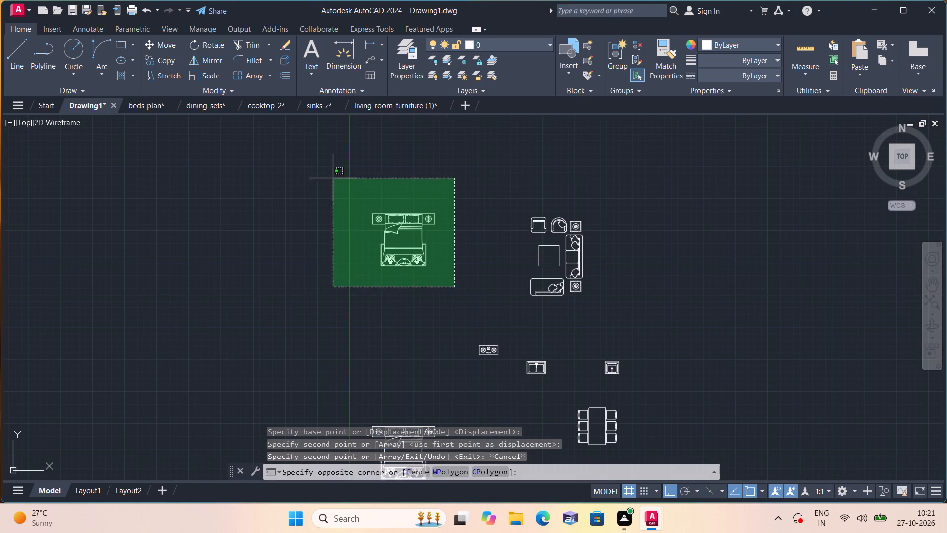
pyautogui.click(333, 177)
pyautogui.click(206, 42)
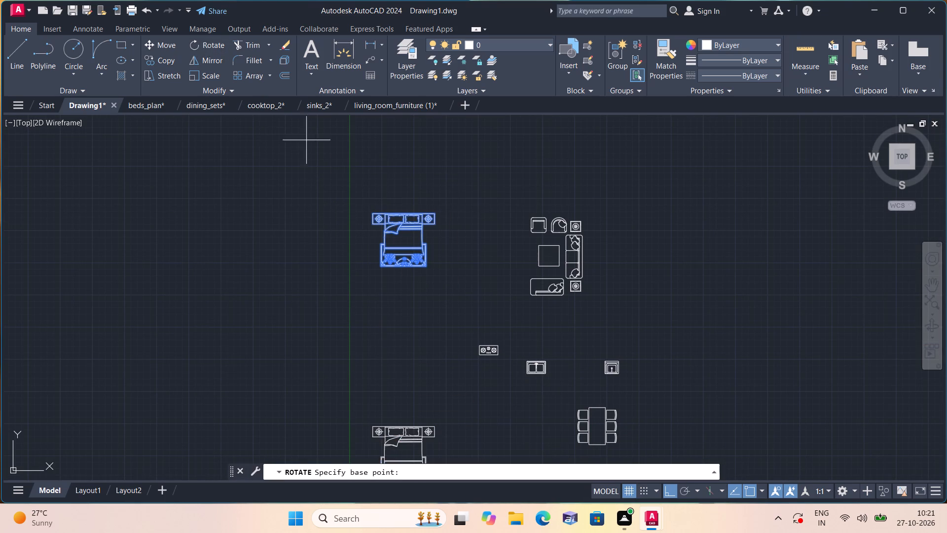
pyautogui.click(412, 238)
pyautogui.click(417, 299)
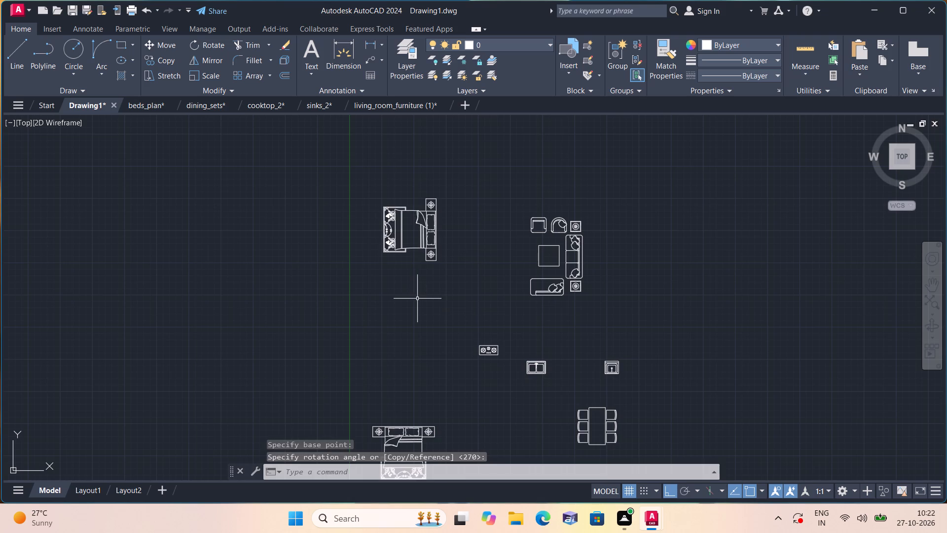
# Mirror the rotated bed across a vertical line on its west side, keeping the source bed.
pyautogui.click(441, 248)
pyautogui.click(473, 287)
pyautogui.moveTo(487, 298); pyautogui.dragTo(468, 280)
pyautogui.click(347, 189)
pyautogui.click(210, 57)
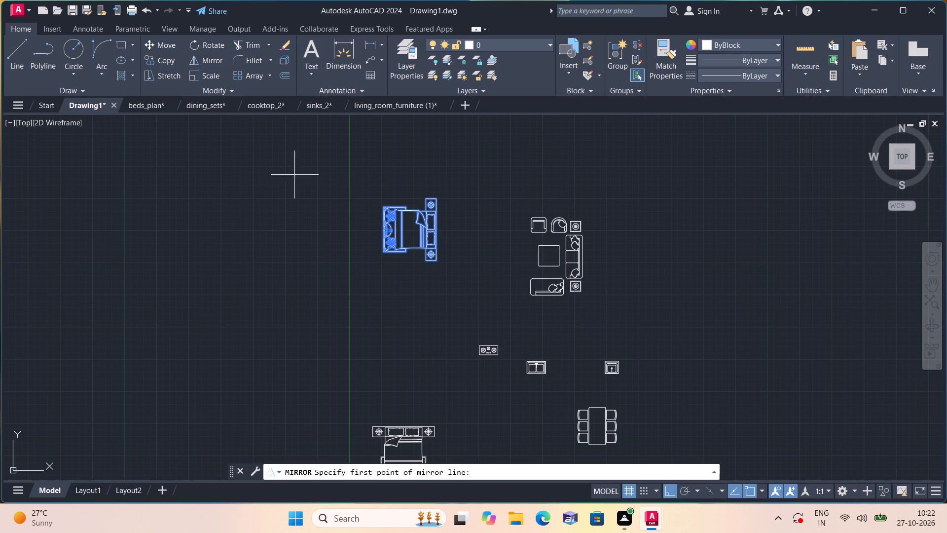
pyautogui.moveTo(358, 252); pyautogui.dragTo(364, 226)
pyautogui.moveTo(377, 166); pyautogui.dragTo(377, 170)
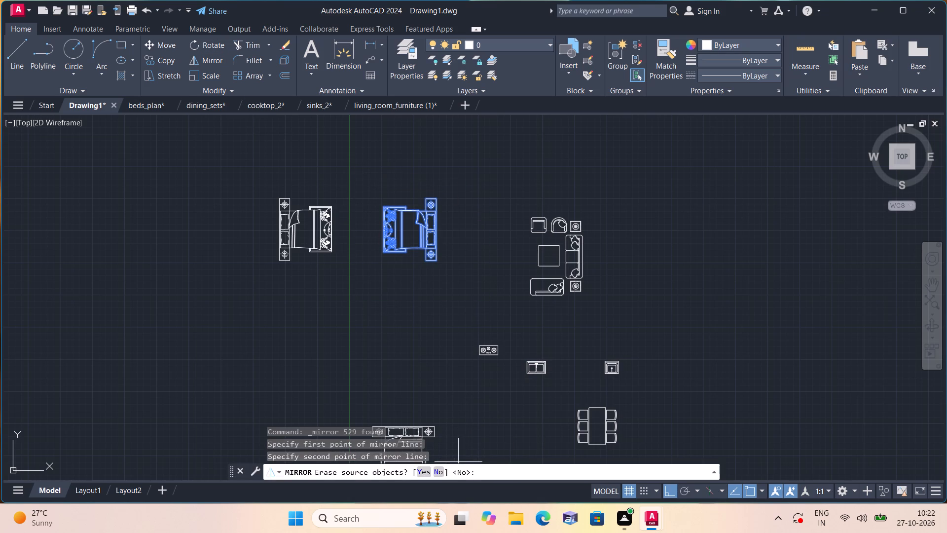
pyautogui.click(437, 467)
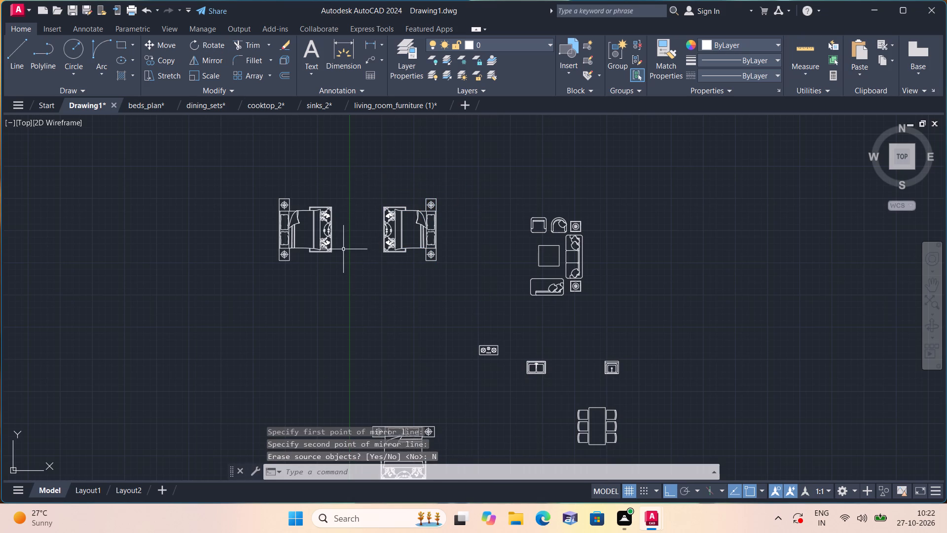
# Mirror the toilet below the dining set across a horizontal line beneath it, keeping the source toilet.
pyautogui.scroll(-1, 382, 256)
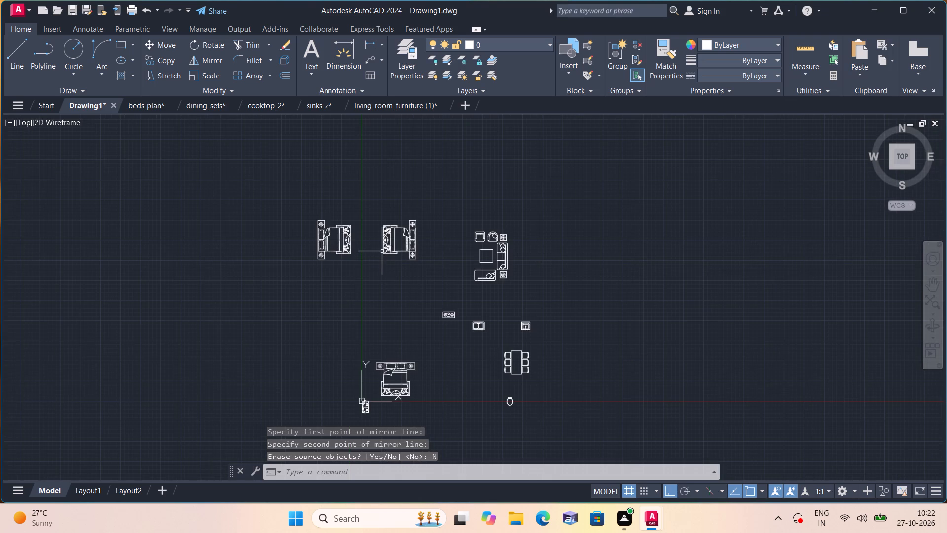
pyautogui.moveTo(387, 252); pyautogui.dragTo(359, 253, button='middle')
pyautogui.scroll(-1, 380, 252)
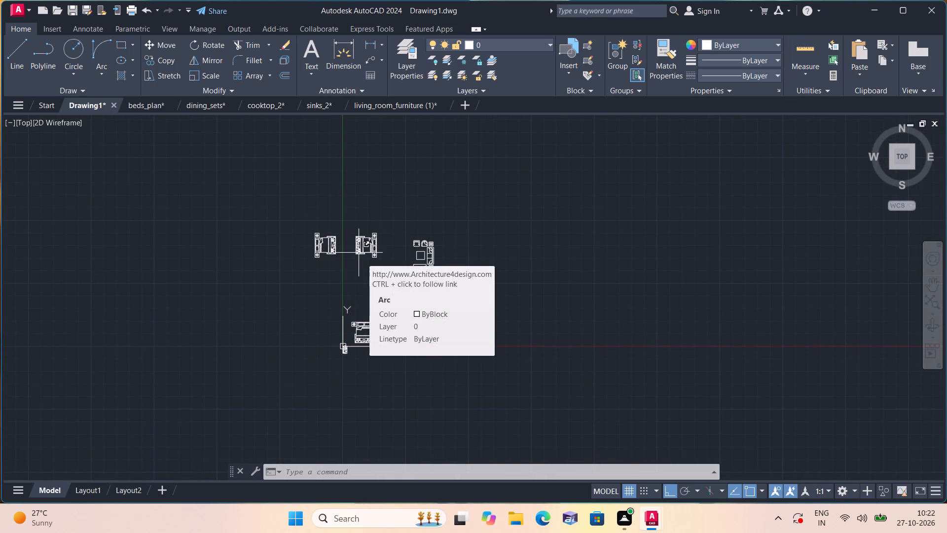
pyautogui.scroll(3, 461, 355)
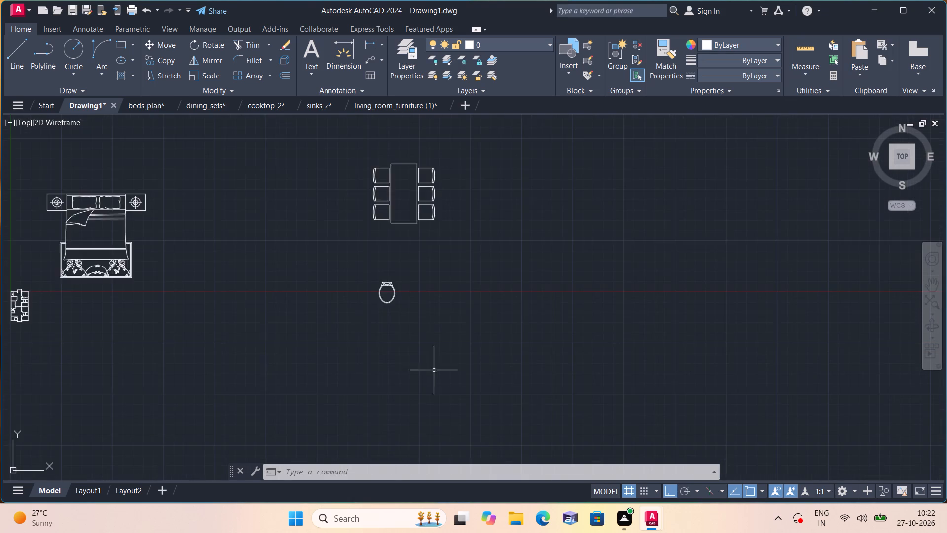
pyautogui.scroll(1, 415, 334)
pyautogui.moveTo(423, 306); pyautogui.dragTo(403, 282)
pyautogui.click(362, 258)
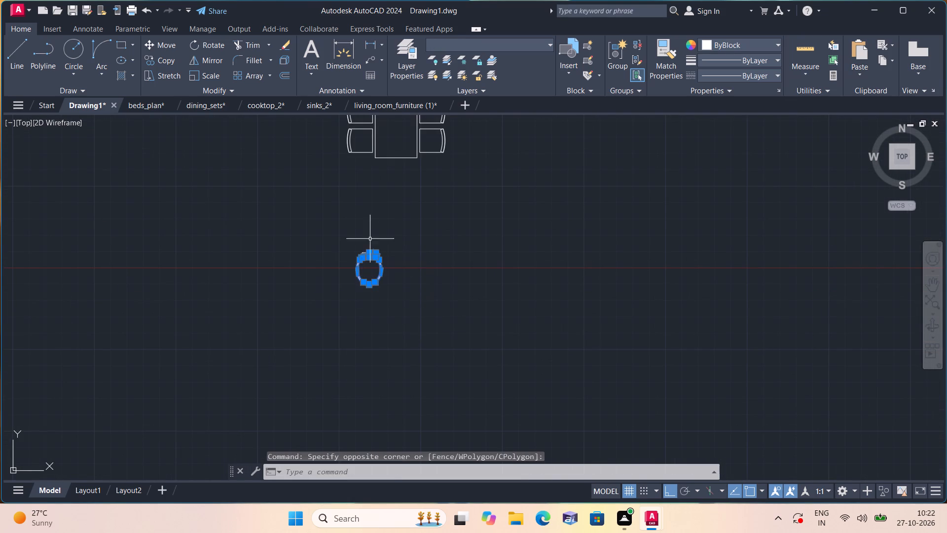
pyautogui.moveTo(316, 246); pyautogui.dragTo(334, 258)
pyautogui.click(464, 320)
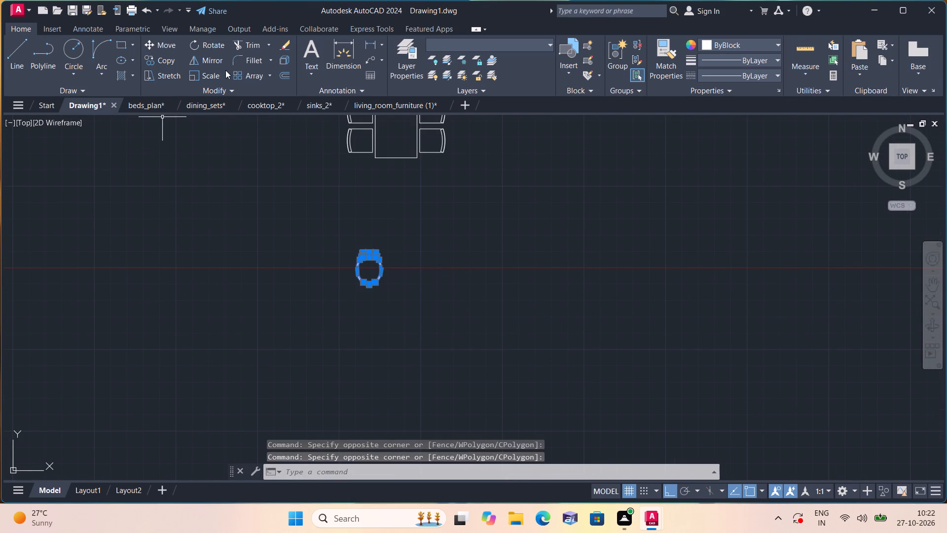
pyautogui.click(214, 61)
pyautogui.moveTo(341, 325); pyautogui.dragTo(353, 322)
pyautogui.click(540, 307)
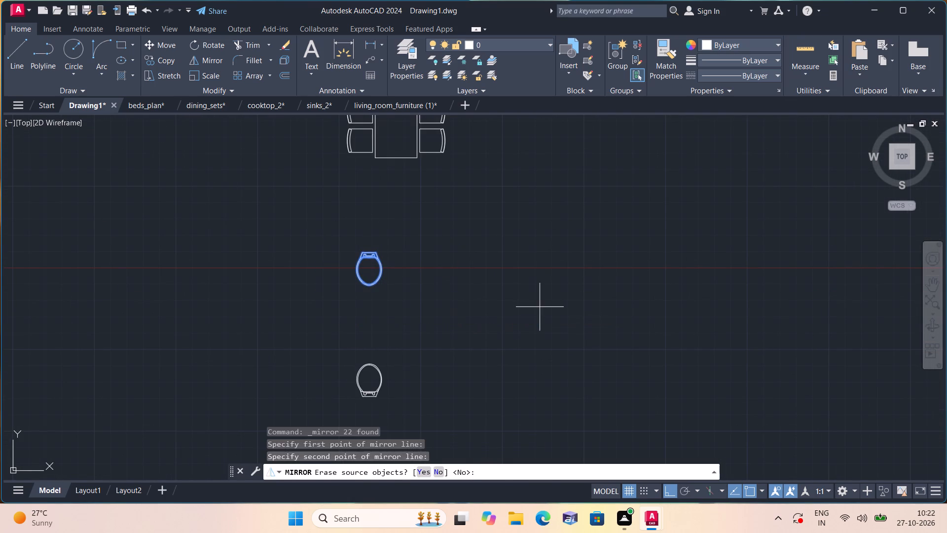
pyautogui.click(438, 468)
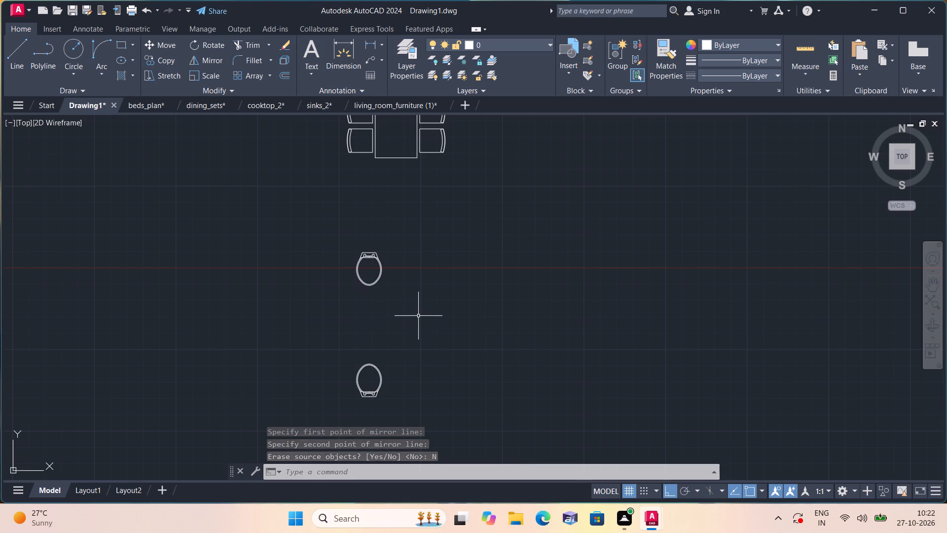
# Turn off Ortho mode.
pyautogui.scroll(-1, 418, 316)
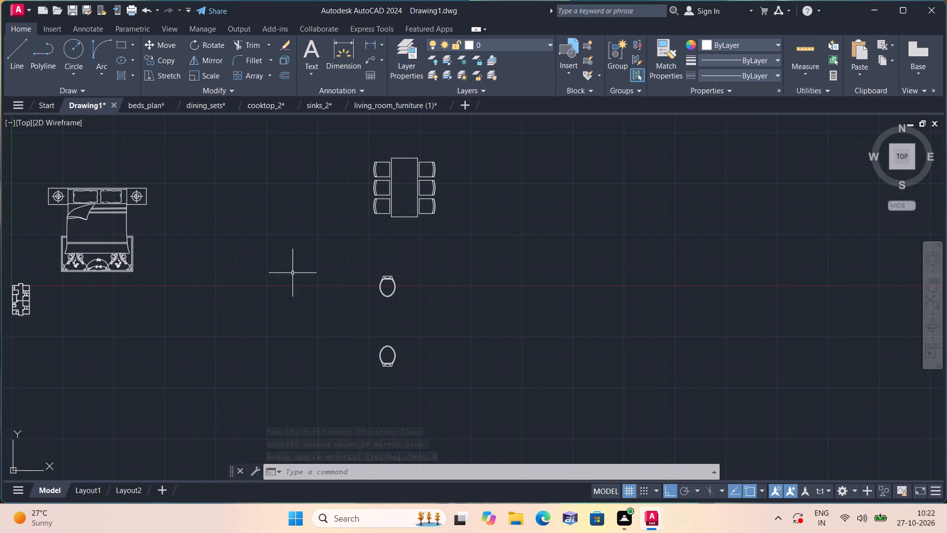
pyautogui.moveTo(55, 320); pyautogui.dragTo(227, 368, button='middle')
pyautogui.scroll(-1, 57, 320)
pyautogui.scroll(-1, 227, 368)
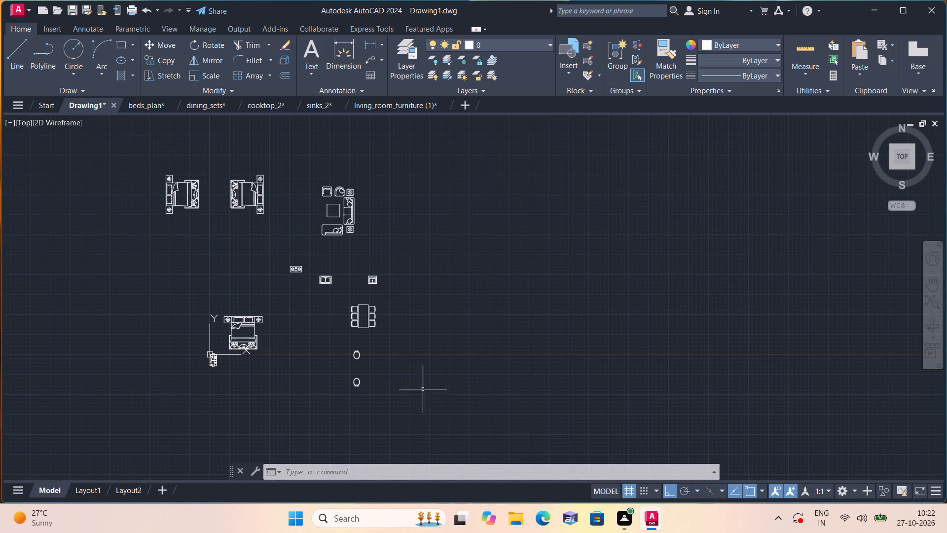
pyautogui.click(672, 490)
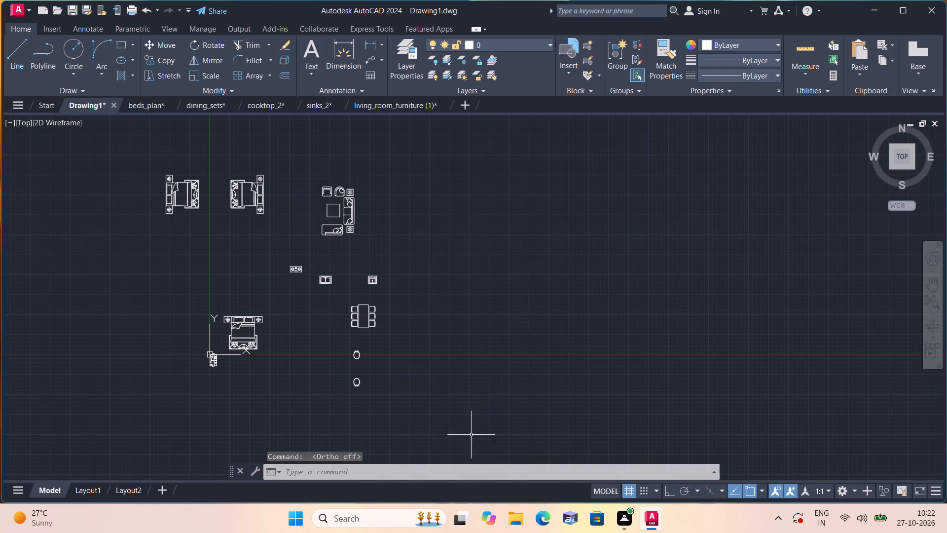
pyautogui.scroll(1, 212, 352)
pyautogui.scroll(1, 192, 283)
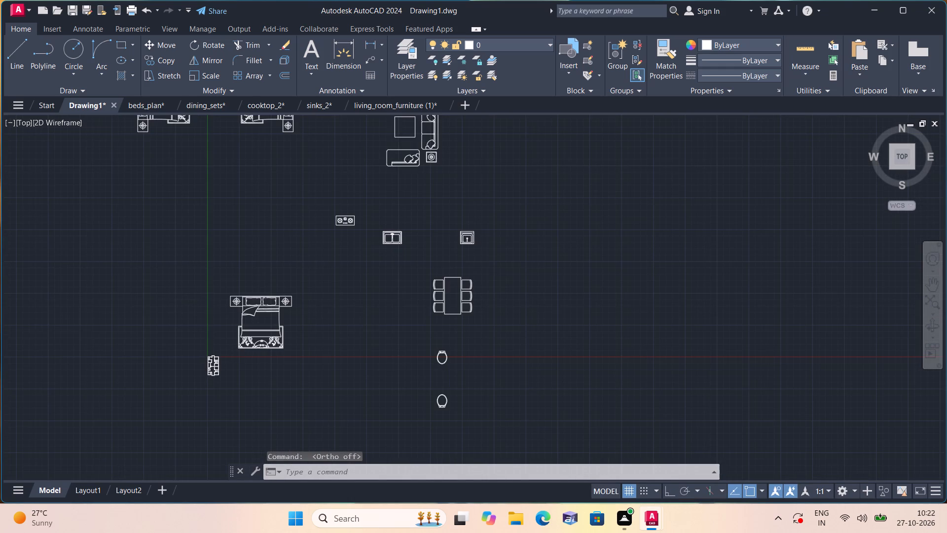
# Add a vertical linear dimension between the inner north and south walls of the narrow room in the plan's northwest corner.
pyautogui.scroll(1, 304, 379)
pyautogui.moveTo(244, 394); pyautogui.dragTo(268, 279, button='middle')
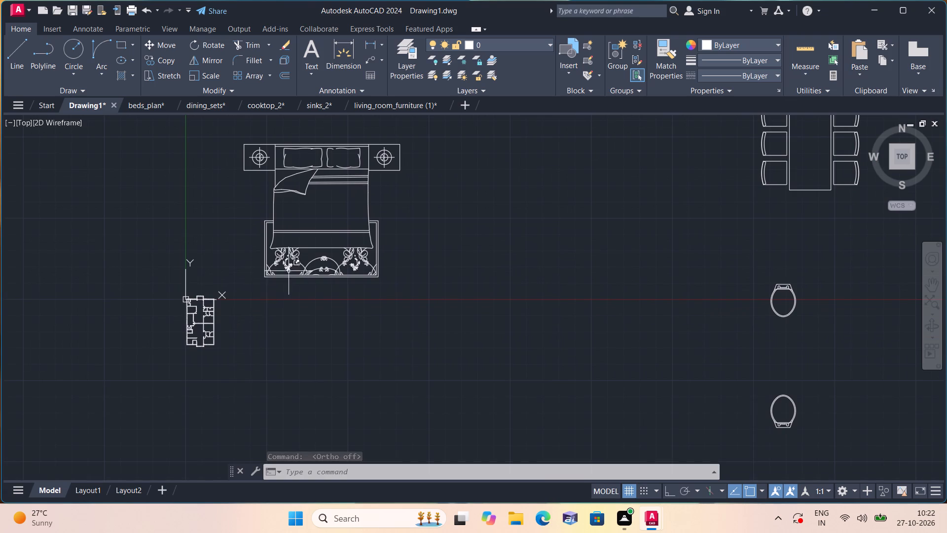
pyautogui.moveTo(443, 311); pyautogui.dragTo(430, 290)
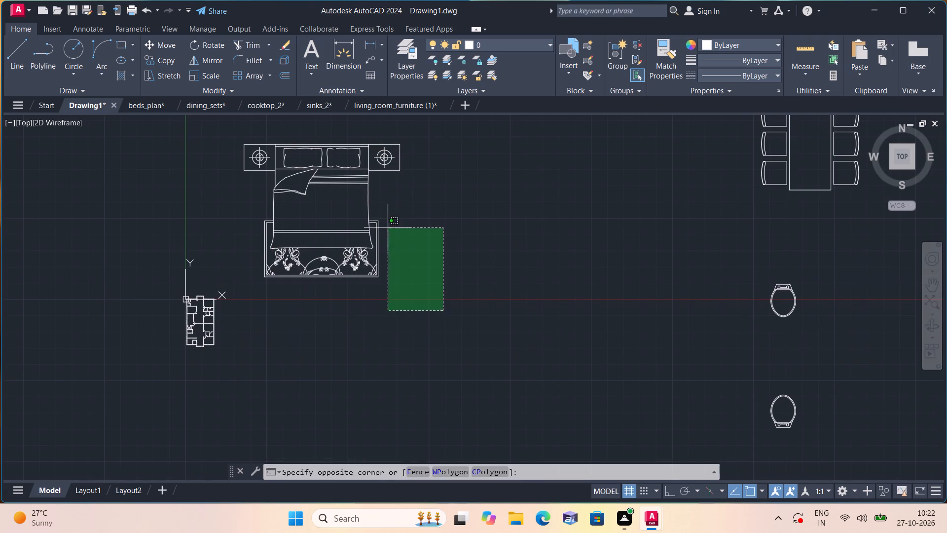
pyautogui.click(499, 240)
pyautogui.scroll(2, 196, 295)
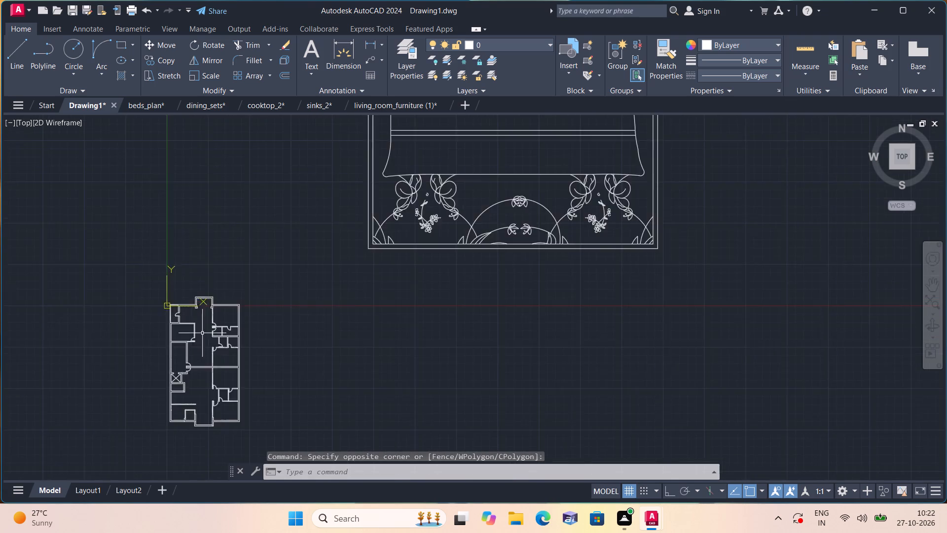
pyautogui.scroll(2, 201, 338)
pyautogui.moveTo(206, 400); pyautogui.dragTo(240, 256, button='middle')
pyautogui.scroll(1, 244, 255)
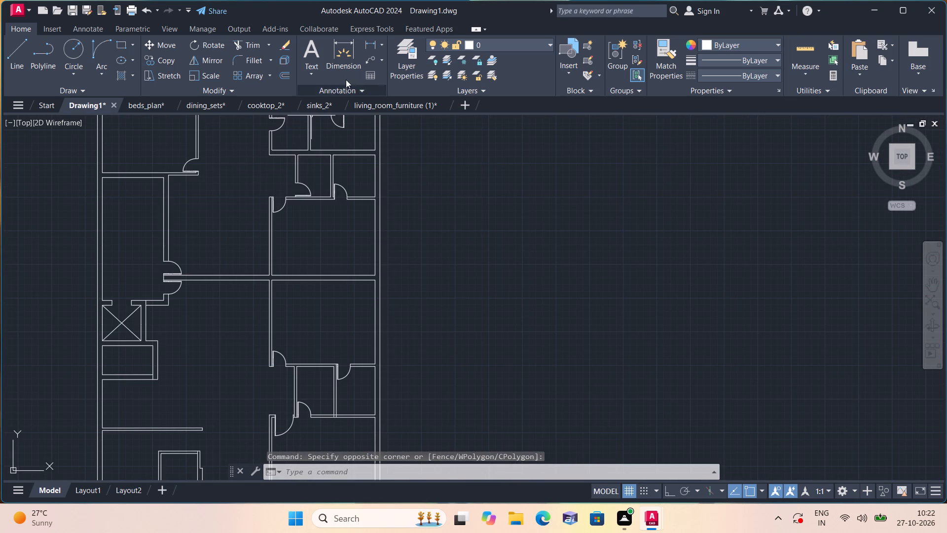
pyautogui.click(371, 38)
pyautogui.moveTo(133, 282); pyautogui.dragTo(240, 369, button='middle')
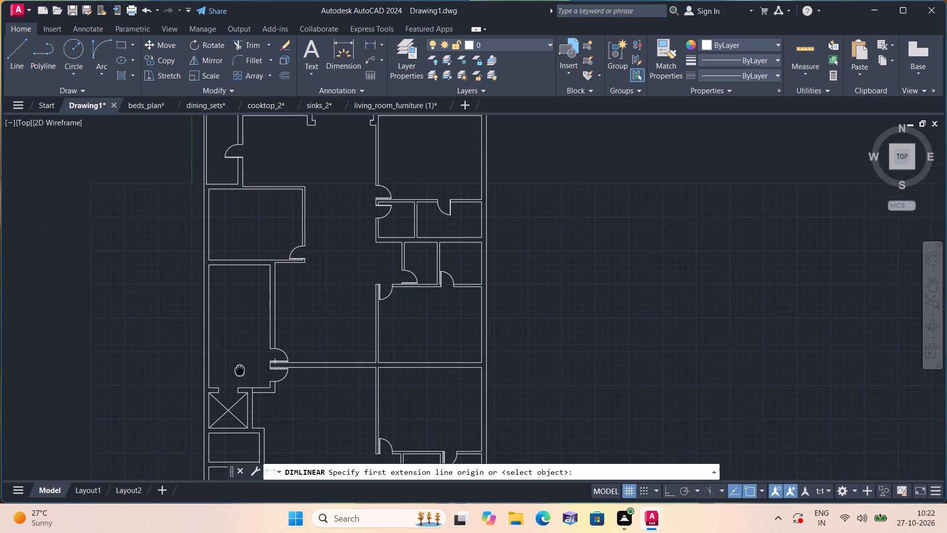
pyautogui.moveTo(240, 369); pyautogui.dragTo(240, 369, button='middle')
pyautogui.scroll(-1, 211, 244)
pyautogui.moveTo(210, 244); pyautogui.dragTo(212, 355, button='middle')
pyautogui.scroll(1, 214, 355)
pyautogui.scroll(2, 215, 228)
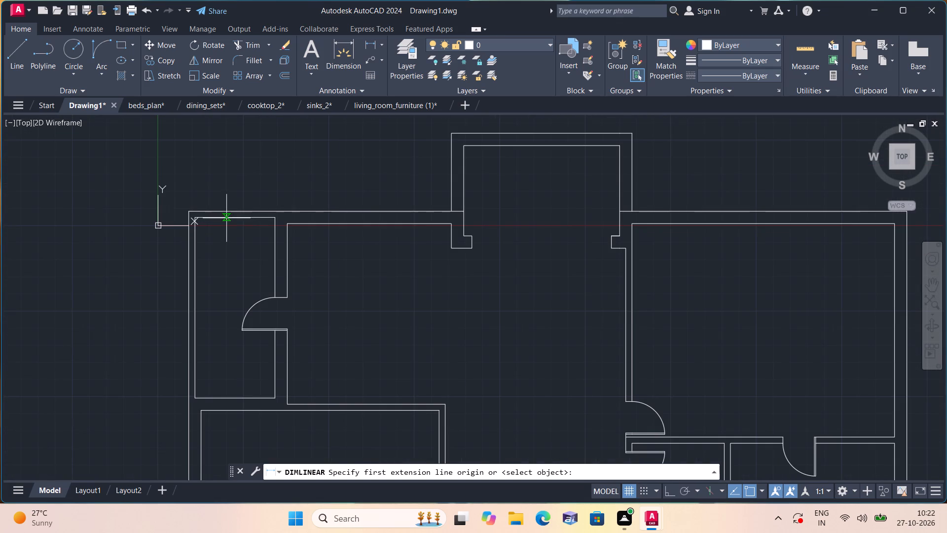
pyautogui.click(226, 218)
pyautogui.click(227, 401)
pyautogui.click(225, 390)
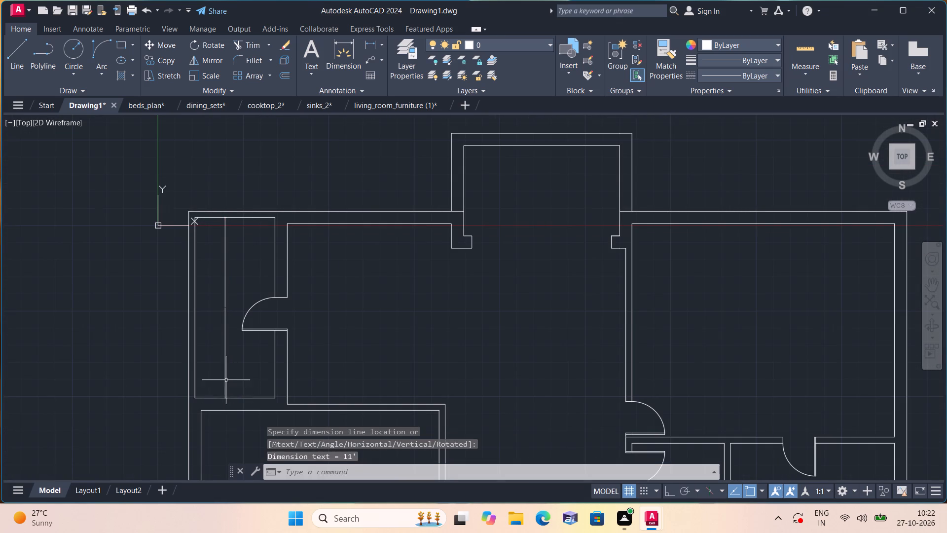
# Add a horizontal linear dimension across the width of the narrow northwest room, just north of its door.
pyautogui.click(371, 42)
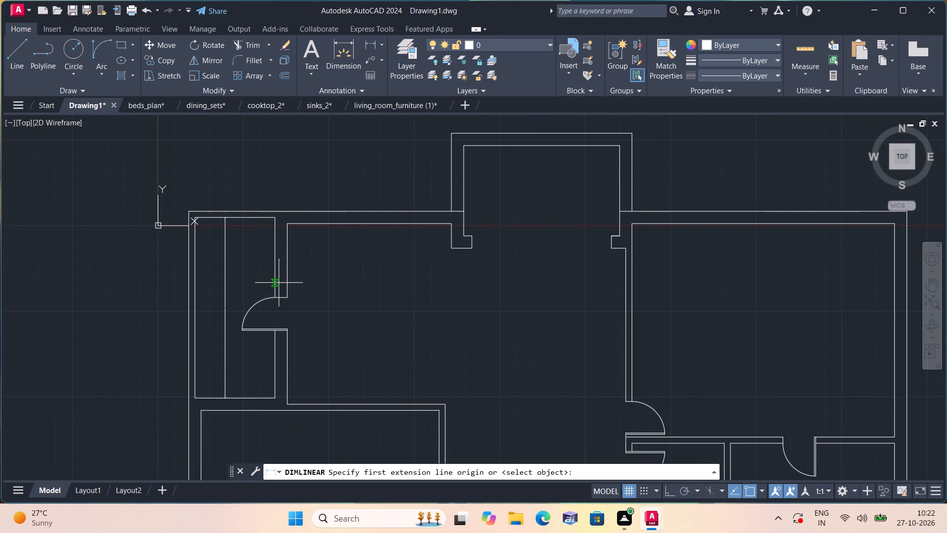
pyautogui.click(278, 282)
pyautogui.click(198, 284)
pyautogui.click(215, 282)
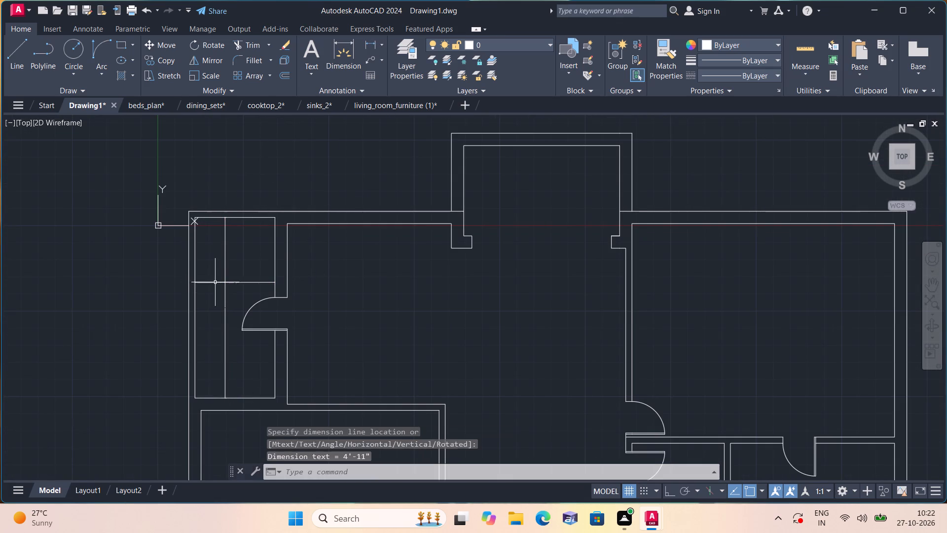
# Dimension the space east of the narrow room, vertically between its north and south walls and horizontally from its west wall to the entrance jog.
pyautogui.click(368, 43)
pyautogui.click(400, 223)
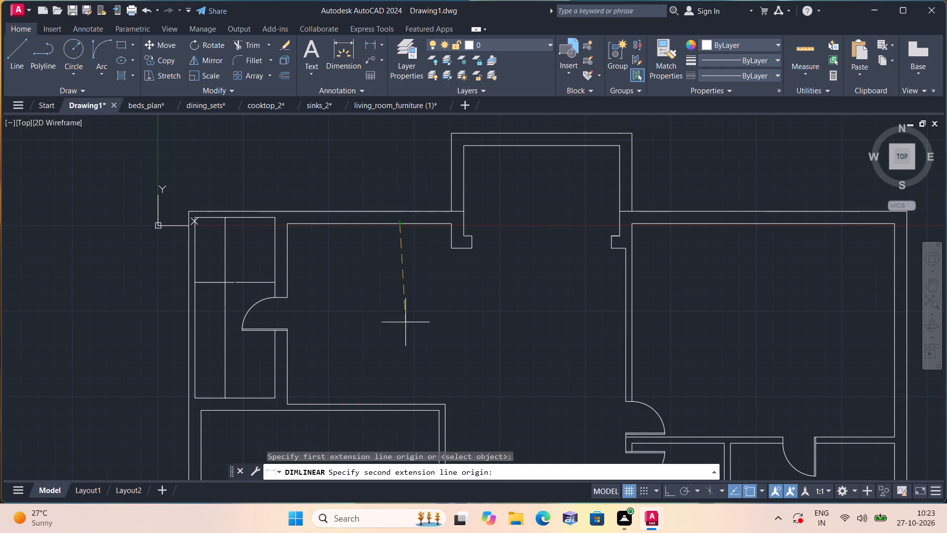
pyautogui.click(408, 403)
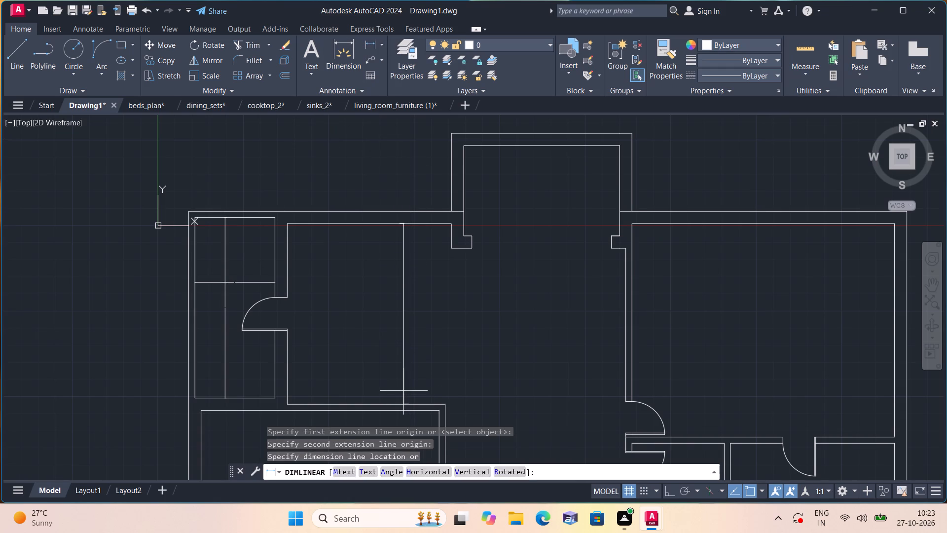
pyautogui.click(403, 389)
pyautogui.click(365, 40)
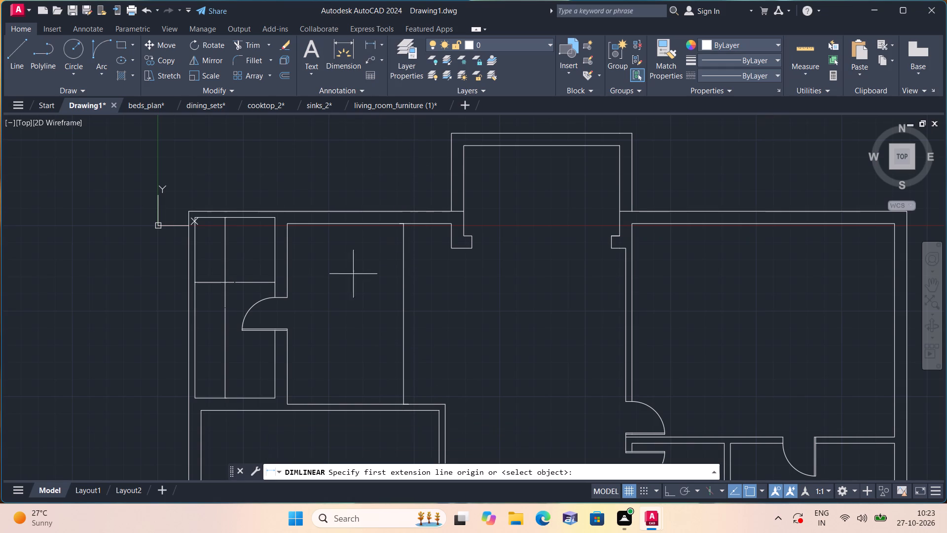
pyautogui.click(290, 270)
pyautogui.click(451, 251)
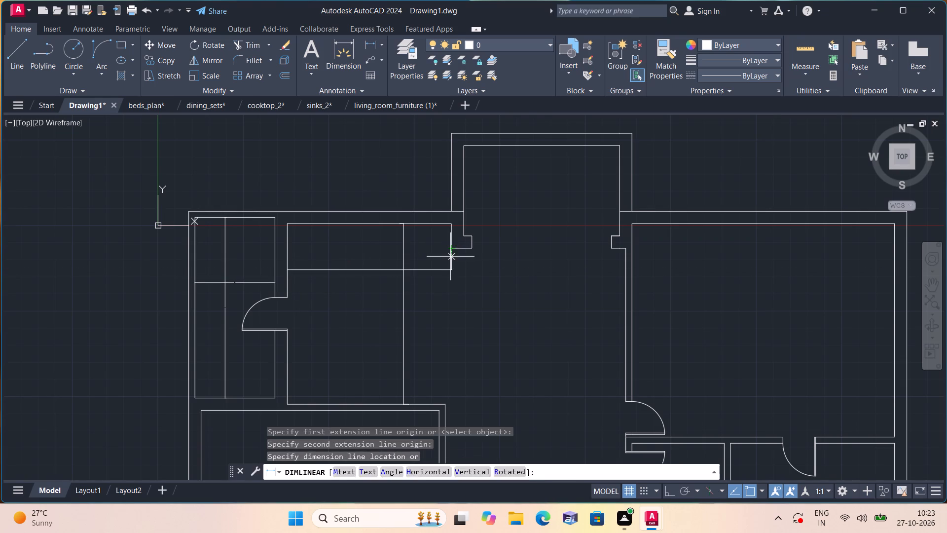
pyautogui.click(449, 261)
# Dimension the inside of the projecting north bay, vertically from the west jog to the north wall and horizontally between its side walls.
pyautogui.click(371, 44)
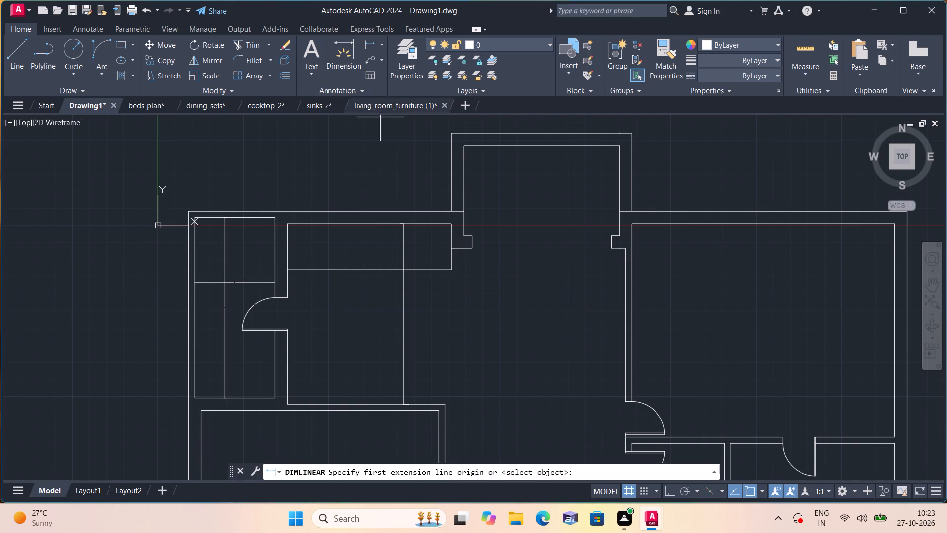
pyautogui.moveTo(522, 365); pyautogui.dragTo(498, 365, button='middle')
pyautogui.scroll(-1, 498, 365)
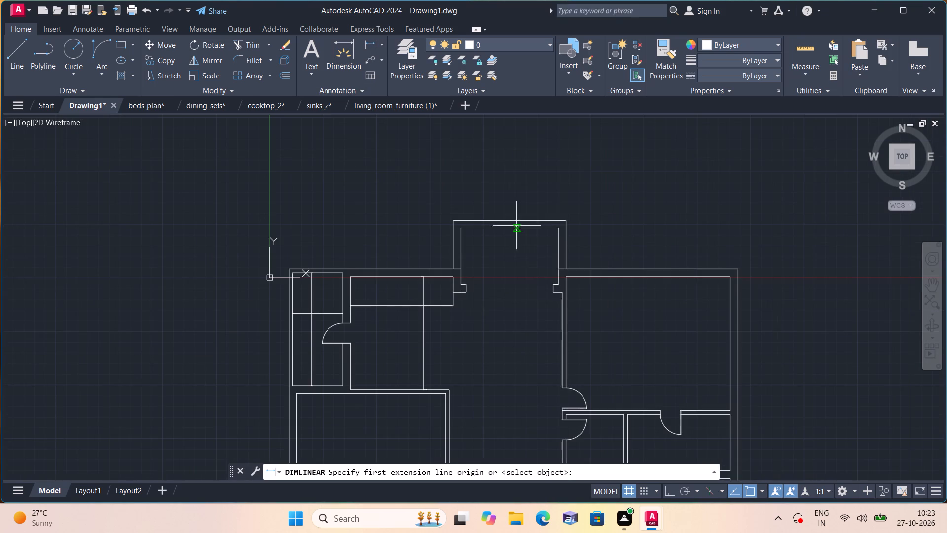
pyautogui.scroll(2, 516, 226)
pyautogui.moveTo(389, 376); pyautogui.dragTo(389, 357)
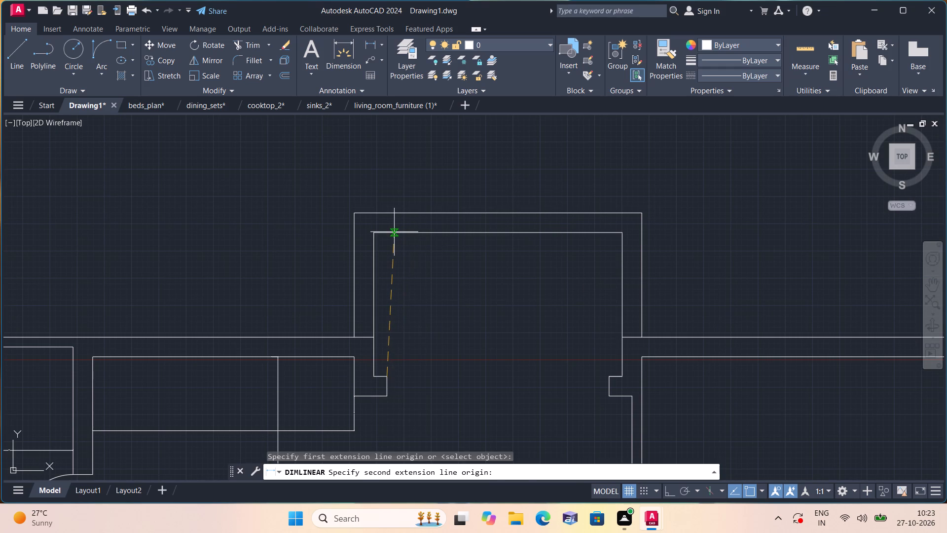
pyautogui.click(394, 232)
pyautogui.click(399, 252)
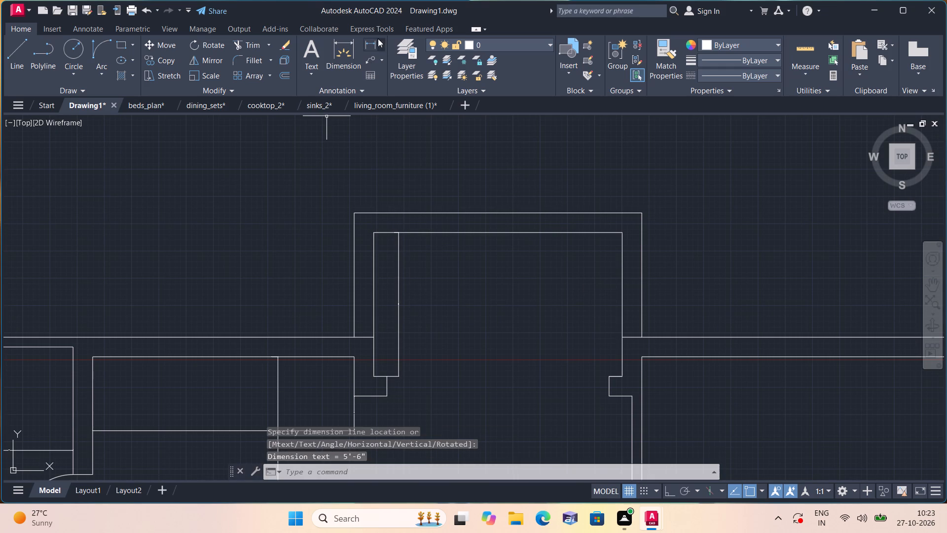
pyautogui.click(372, 45)
pyautogui.click(372, 292)
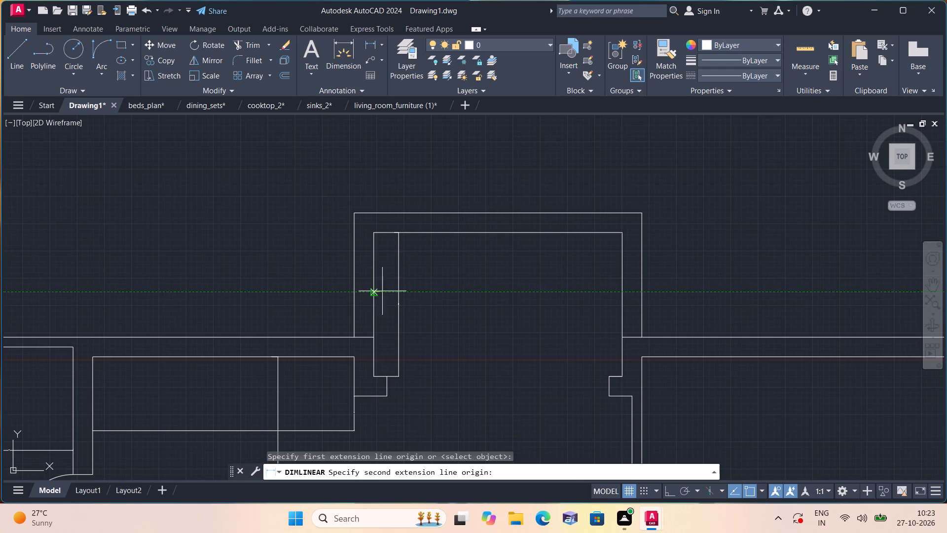
pyautogui.click(622, 292)
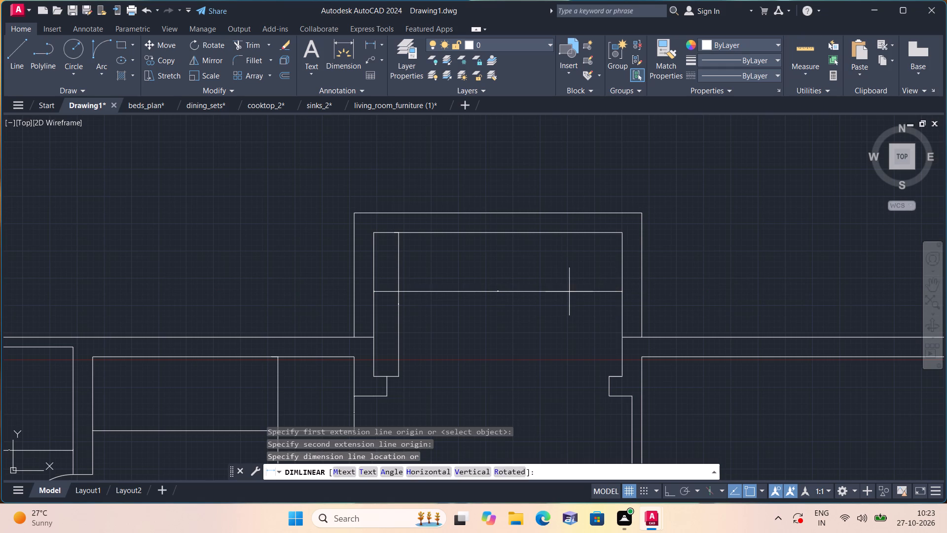
pyautogui.click(569, 292)
# Dimension the large northeast room with a horizontal linear dimension across its width and a vertical one between its north and south walls.
pyautogui.click(370, 42)
pyautogui.moveTo(489, 238); pyautogui.dragTo(376, 198, button='middle')
pyautogui.scroll(-1, 489, 239)
pyautogui.moveTo(581, 350); pyautogui.dragTo(443, 253, button='middle')
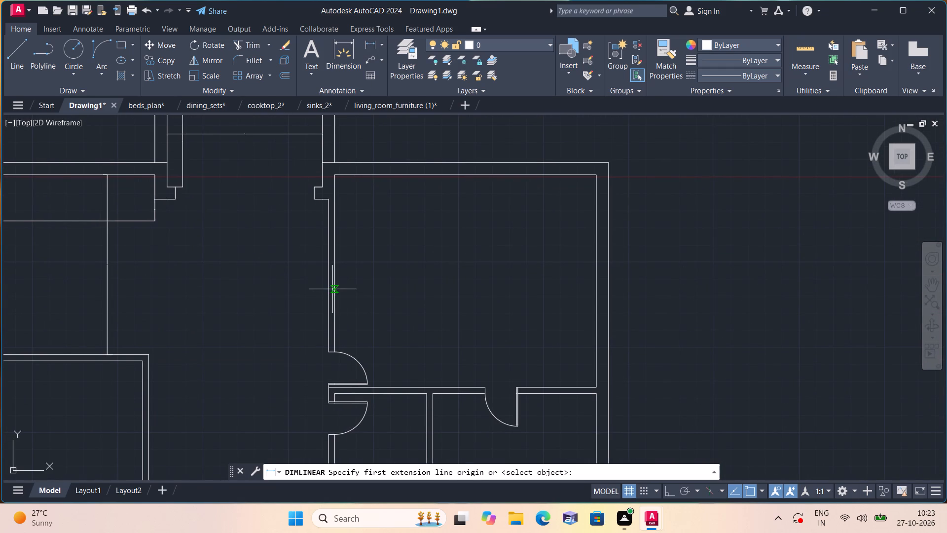
pyautogui.click(332, 289)
pyautogui.click(599, 289)
pyautogui.click(599, 292)
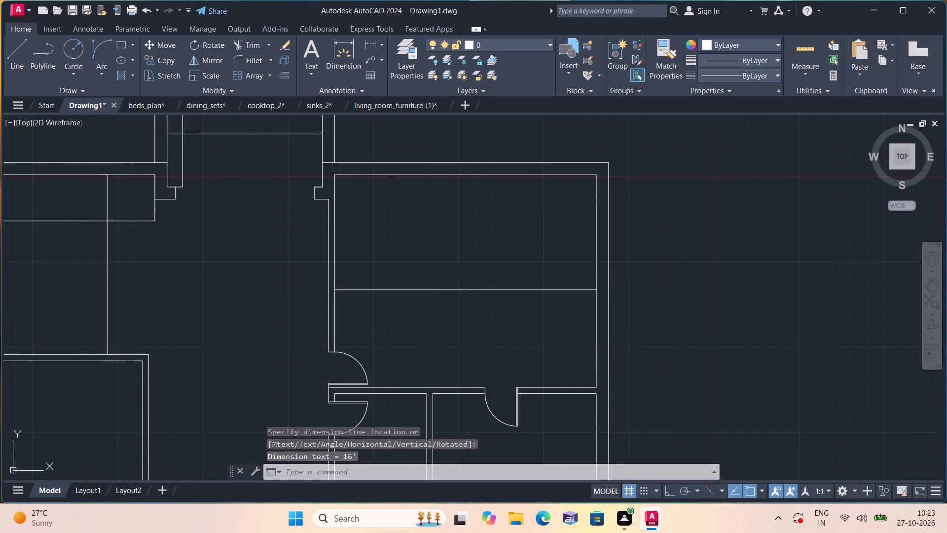
pyautogui.click(373, 45)
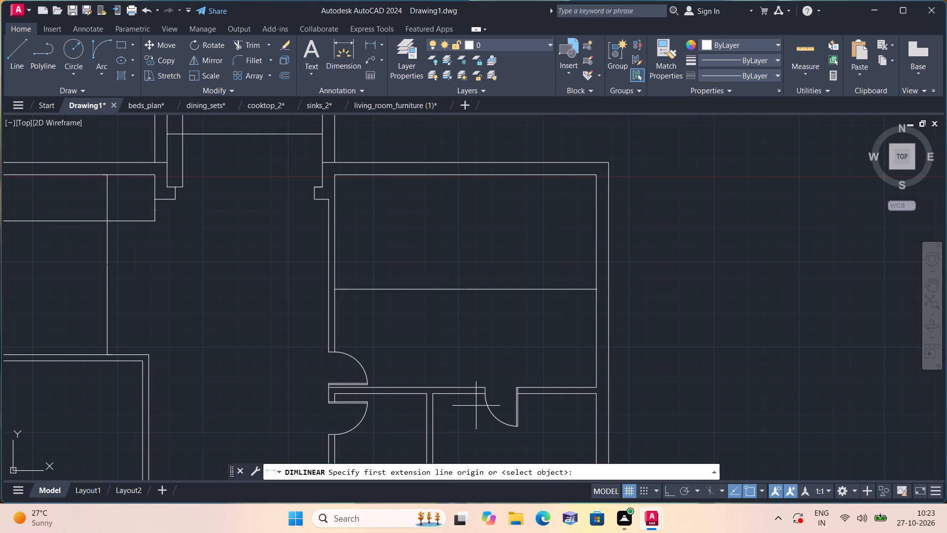
pyautogui.click(474, 386)
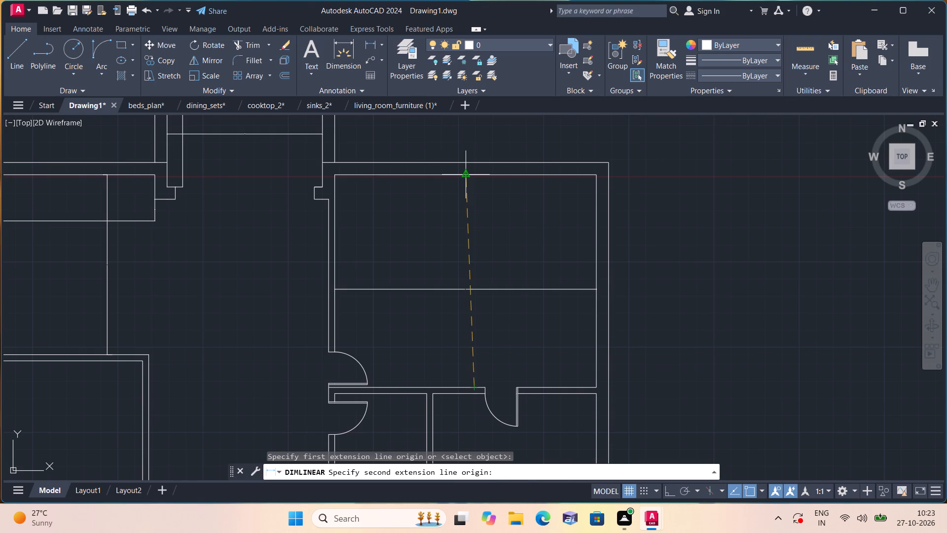
pyautogui.click(464, 172)
pyautogui.click(473, 228)
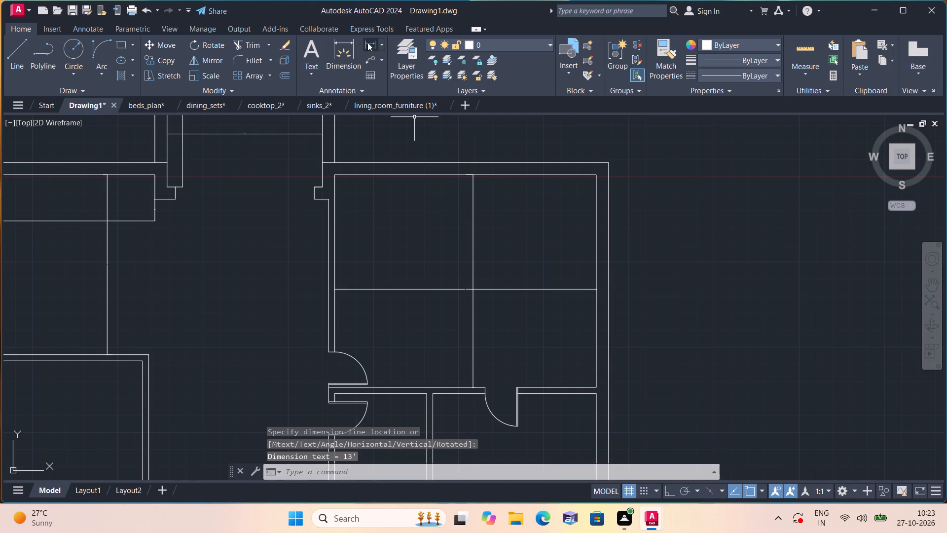
# Dimension the west-side room directly south of the narrow room with a vertical linear dimension and a horizontal one between its inner walls.
pyautogui.click(367, 41)
pyautogui.moveTo(455, 275); pyautogui.dragTo(439, 149, button='middle')
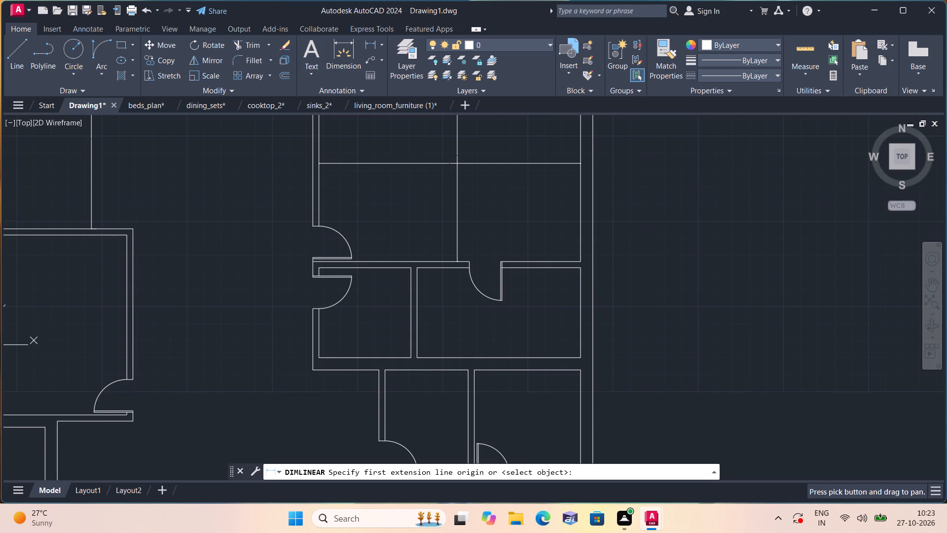
pyautogui.scroll(-1, 378, 196)
pyautogui.click(166, 223)
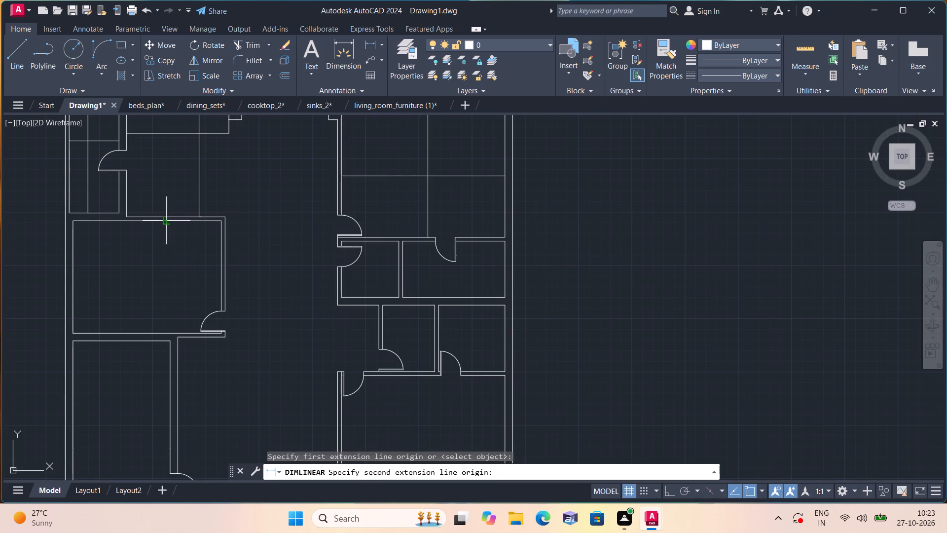
pyautogui.click(168, 334)
pyautogui.click(162, 292)
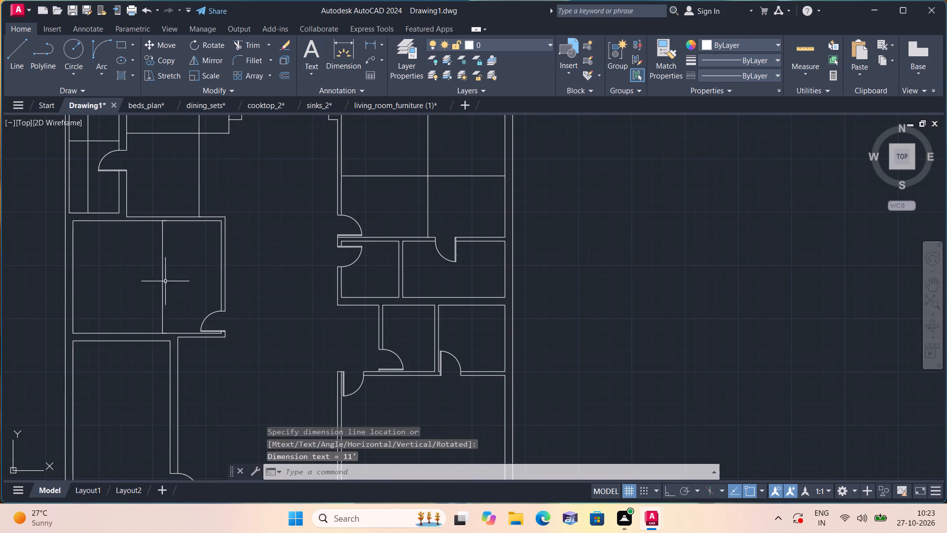
pyautogui.click(376, 44)
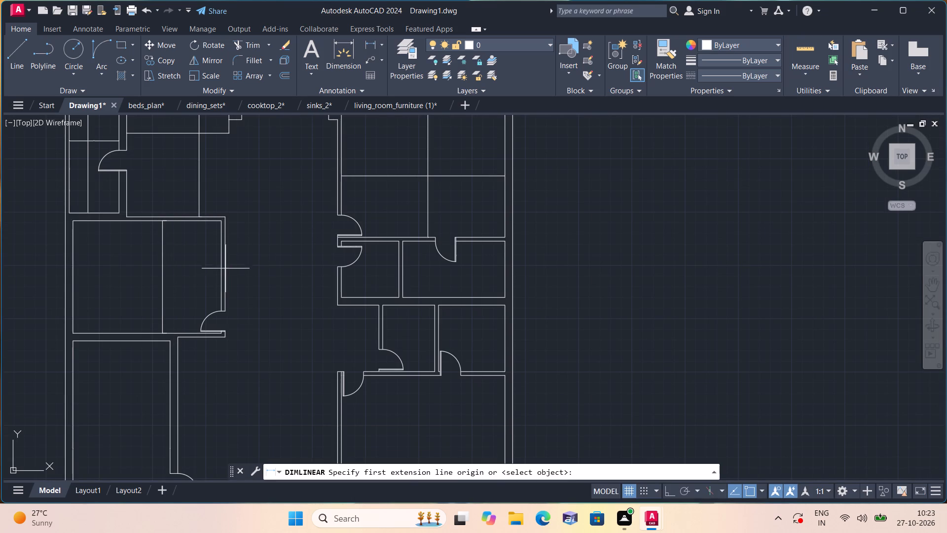
pyautogui.click(218, 261)
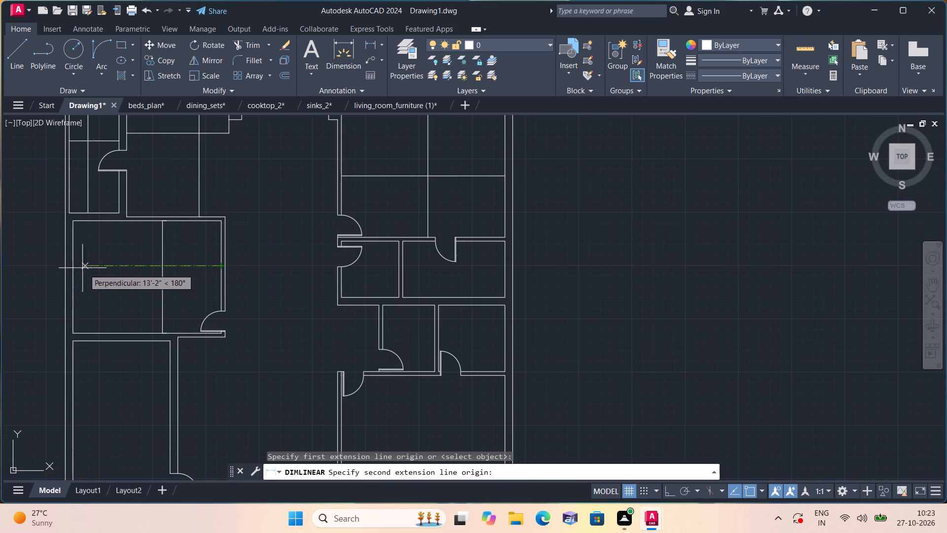
pyautogui.click(75, 261)
pyautogui.click(87, 280)
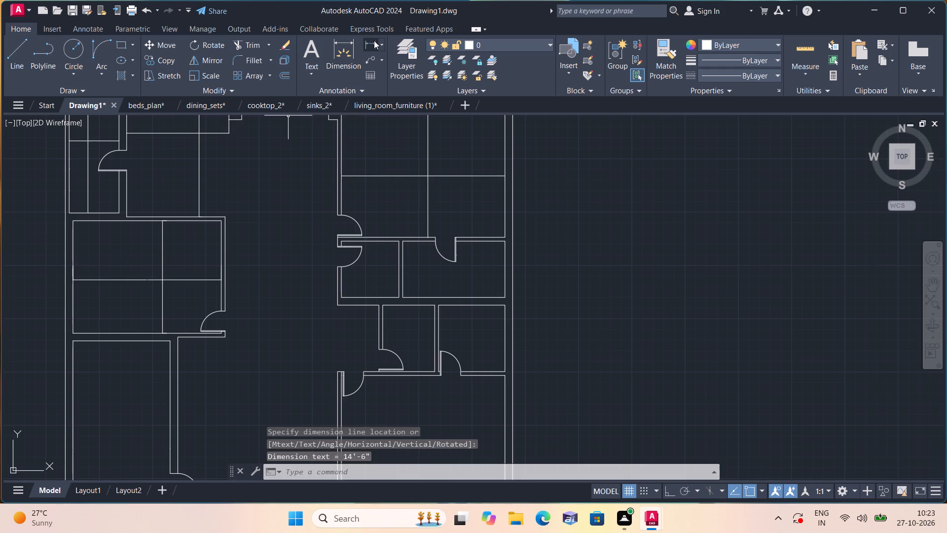
# Dimension the small room directly south of the large northeast room, vertically between its north and south walls and horizontally between its side walls.
pyautogui.click(374, 41)
pyautogui.scroll(1, 387, 255)
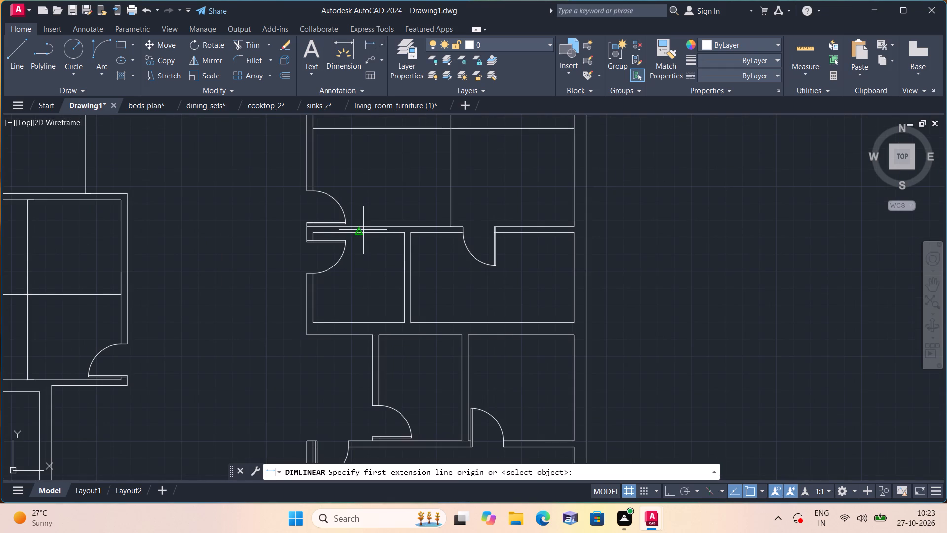
pyautogui.click(363, 230)
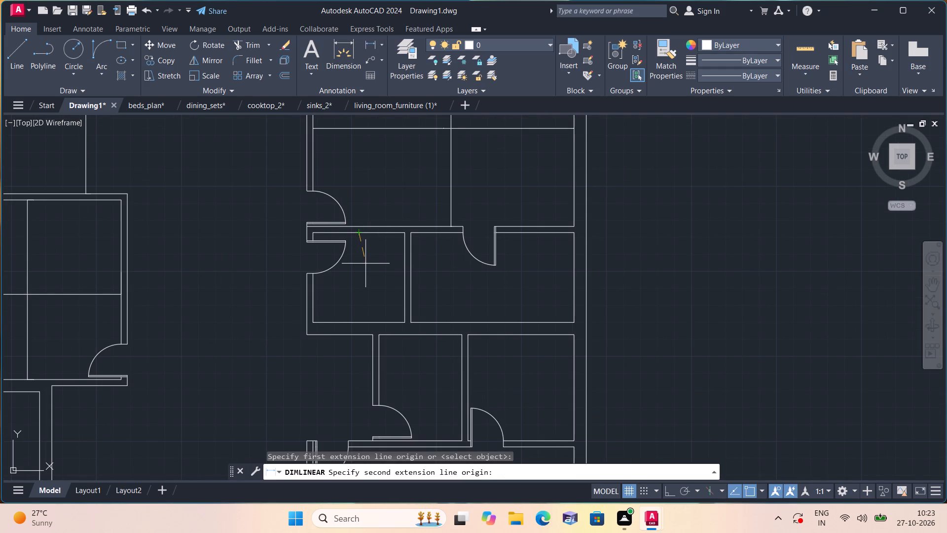
pyautogui.click(356, 319)
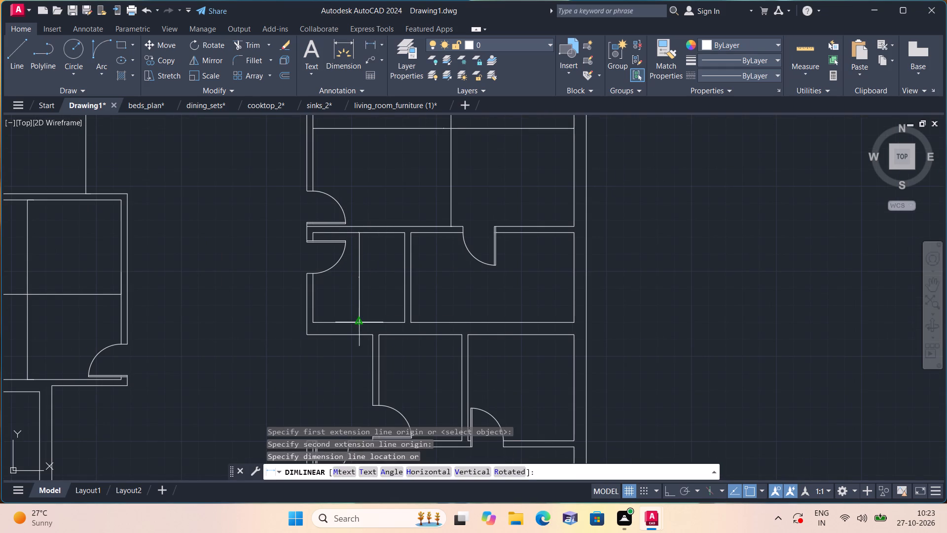
pyautogui.click(360, 303)
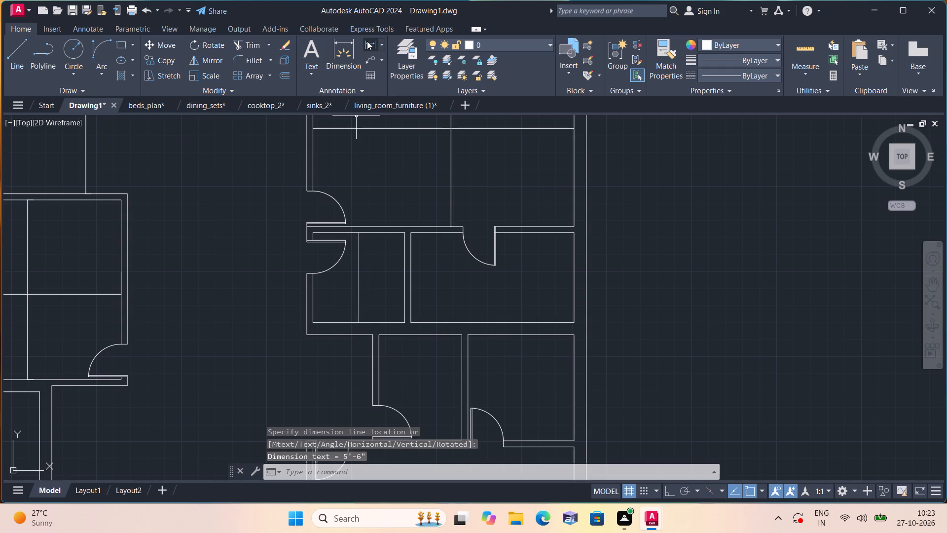
pyautogui.click(367, 41)
pyautogui.click(316, 307)
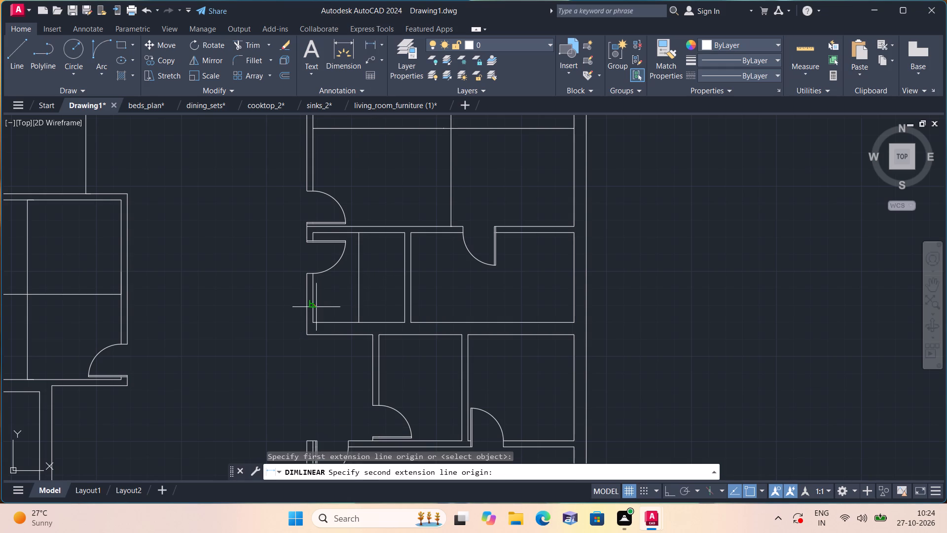
pyautogui.click(406, 303)
pyautogui.click(394, 289)
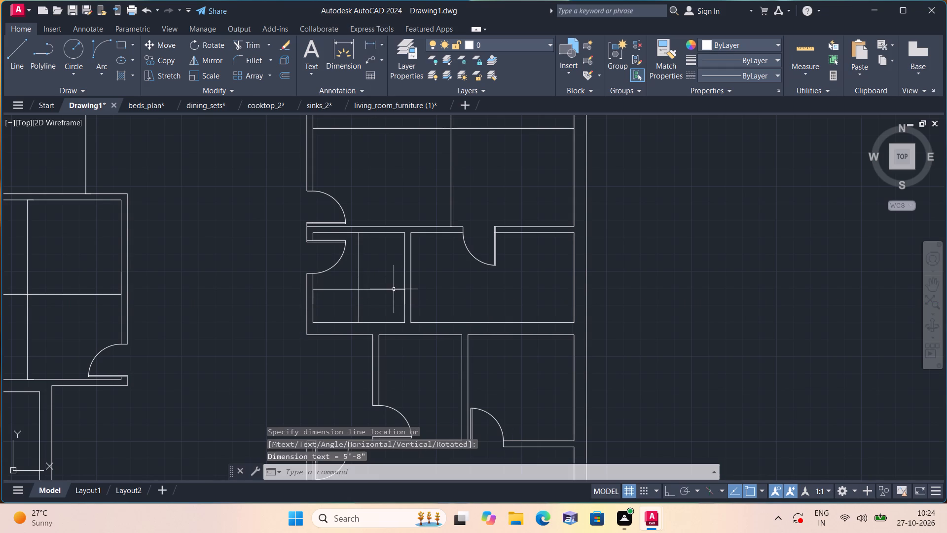
# Dimension the wider adjoining room against the east outer wall with a vertical linear dimension and a horizontal one between its inner side walls.
pyautogui.click(372, 40)
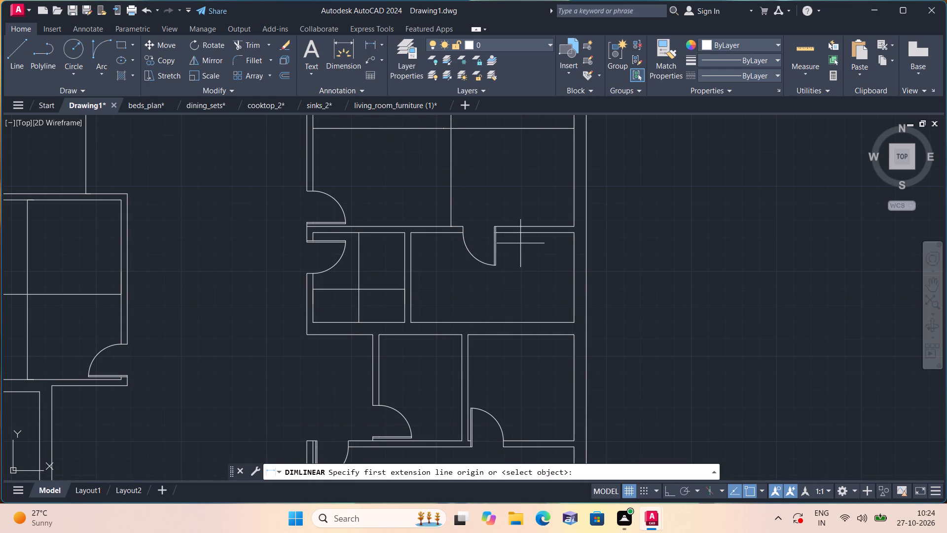
pyautogui.click(523, 230)
pyautogui.click(525, 321)
pyautogui.click(523, 301)
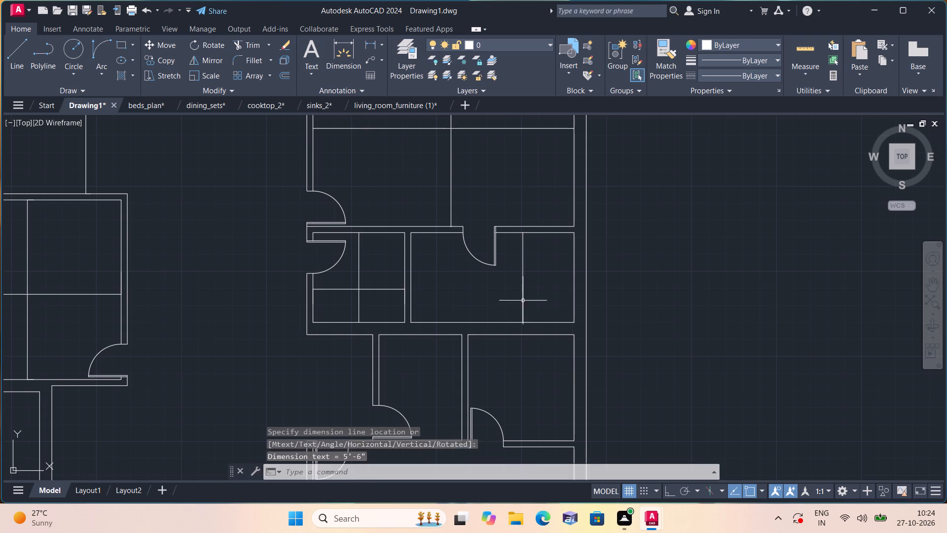
pyautogui.click(371, 42)
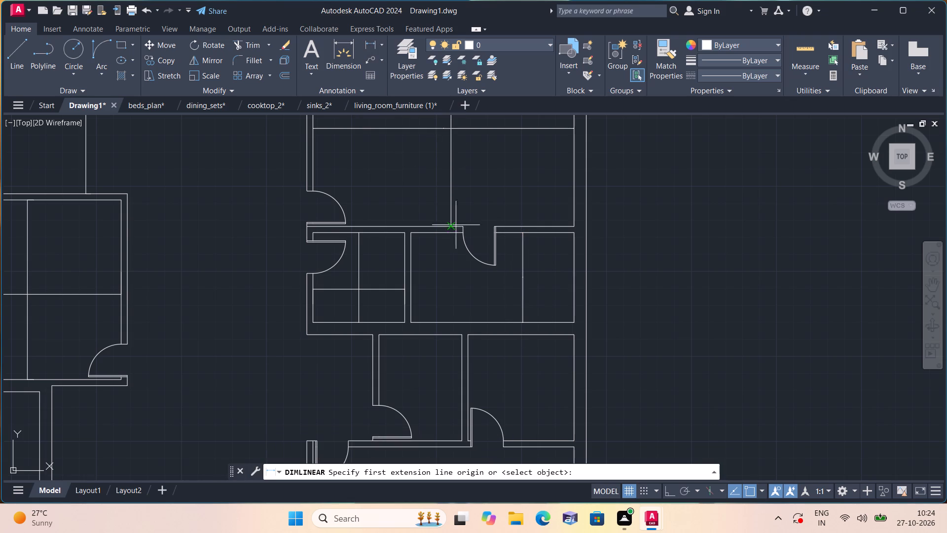
pyautogui.click(420, 285)
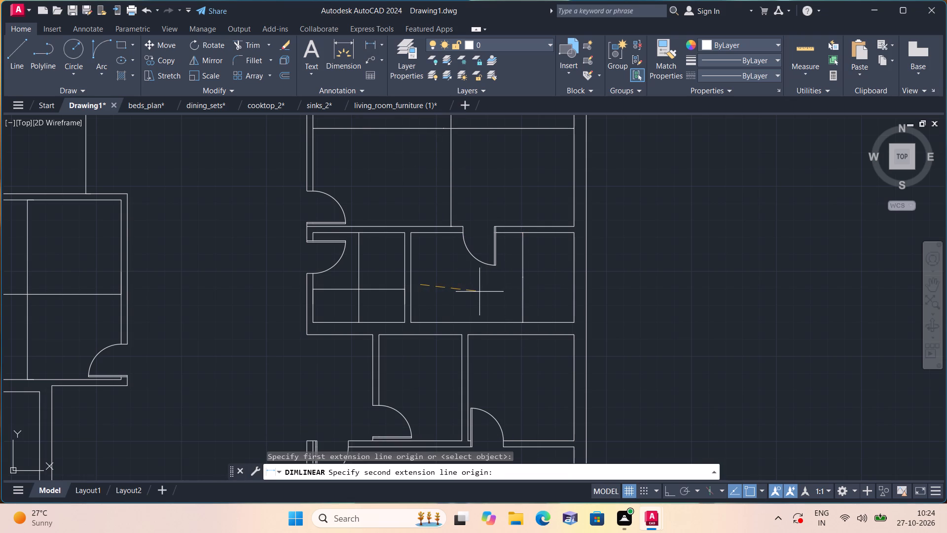
pyautogui.press('space')
pyautogui.press('space')
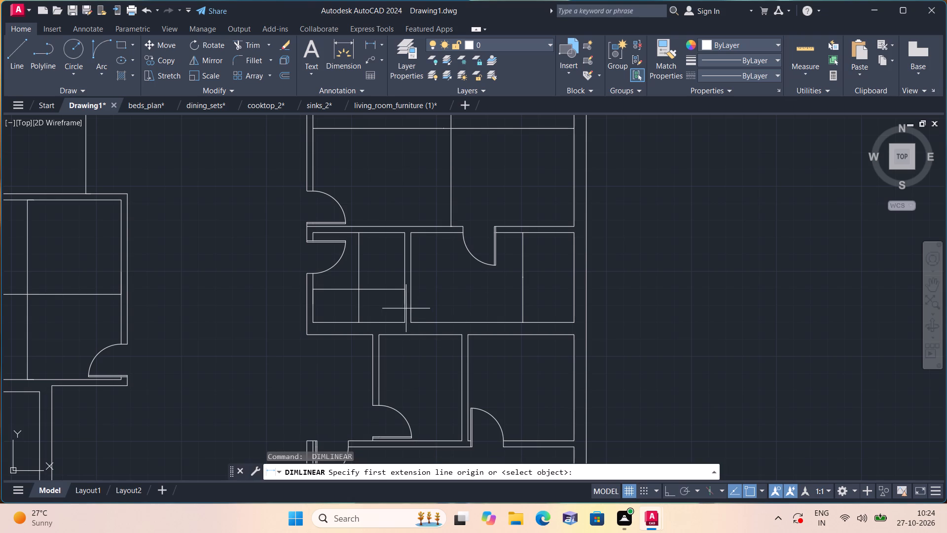
pyautogui.scroll(1, 418, 302)
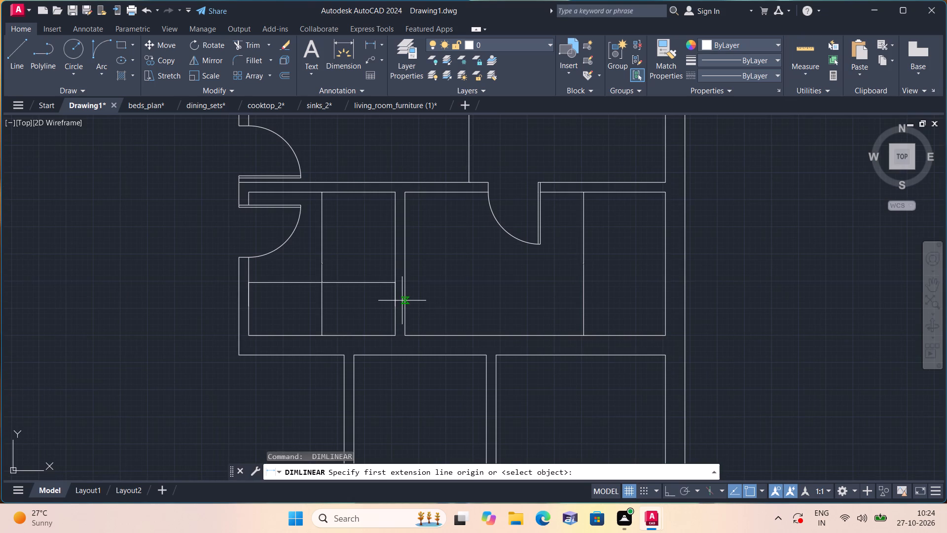
pyautogui.click(402, 301)
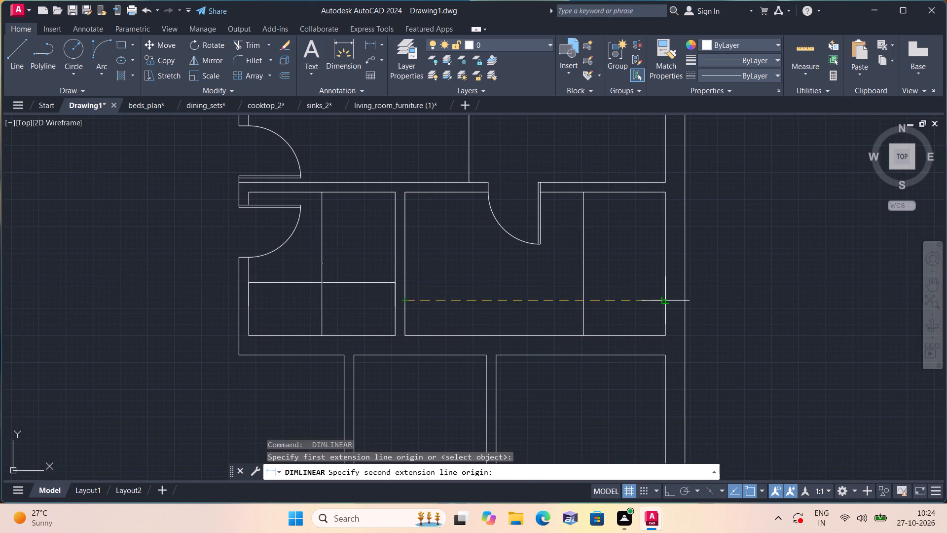
pyautogui.click(663, 300)
pyautogui.click(610, 291)
# Dimension the long west-side room north of the crossed shaft with a vertical linear dimension along its length and a horizontal one across its width.
pyautogui.click(368, 45)
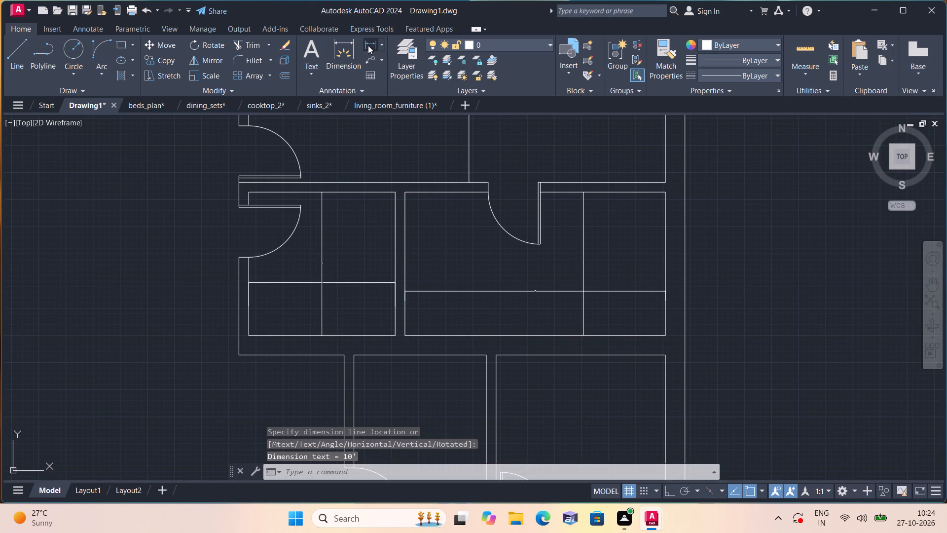
pyautogui.scroll(-1, 450, 297)
pyautogui.moveTo(438, 290); pyautogui.dragTo(459, 236, button='middle')
pyautogui.scroll(-1, 459, 236)
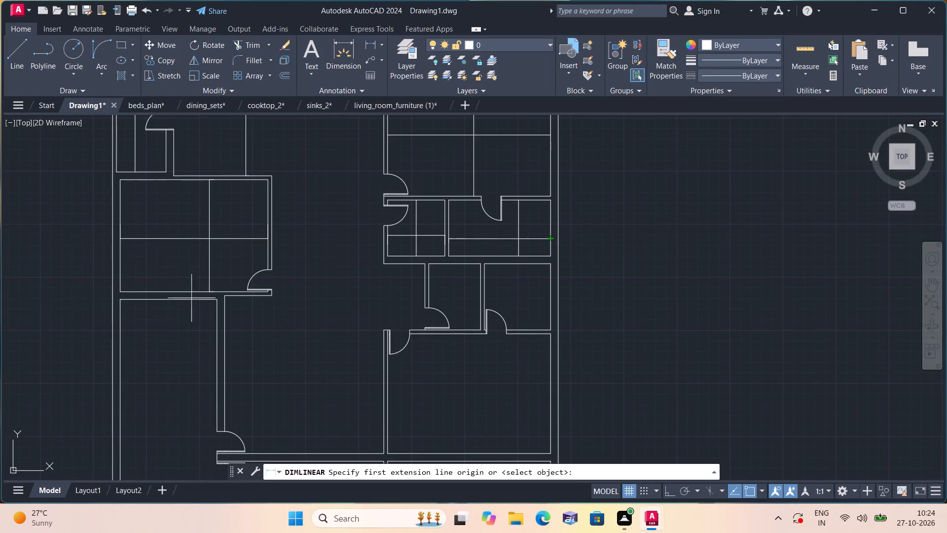
pyautogui.moveTo(174, 315); pyautogui.dragTo(207, 187, button='middle')
pyautogui.scroll(-1, 210, 186)
pyautogui.moveTo(207, 185); pyautogui.dragTo(225, 243, button='middle')
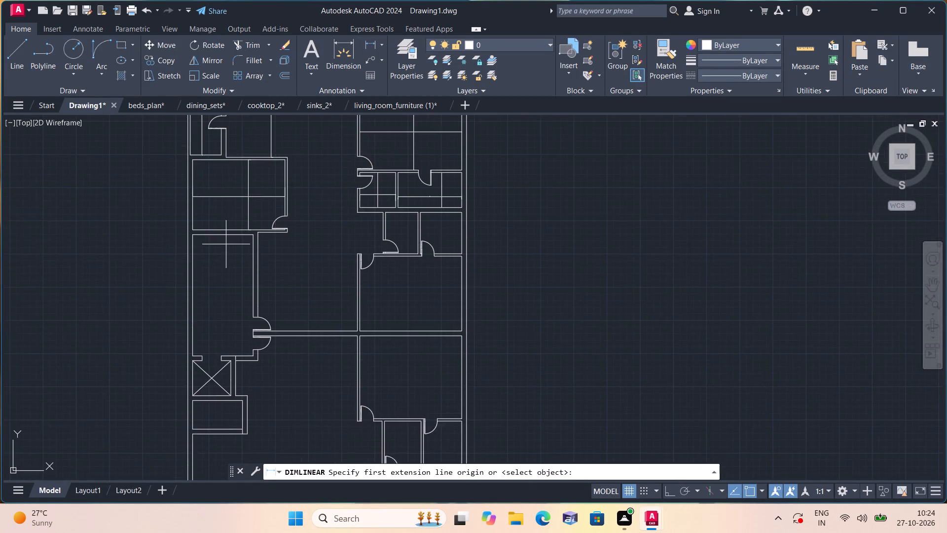
pyautogui.scroll(1, 226, 244)
pyautogui.click(235, 228)
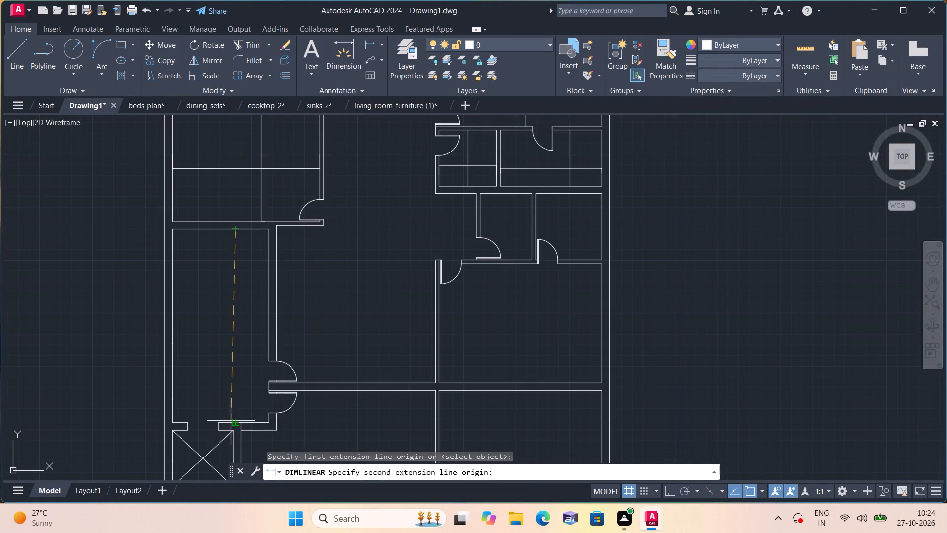
pyautogui.click(231, 423)
pyautogui.click(223, 401)
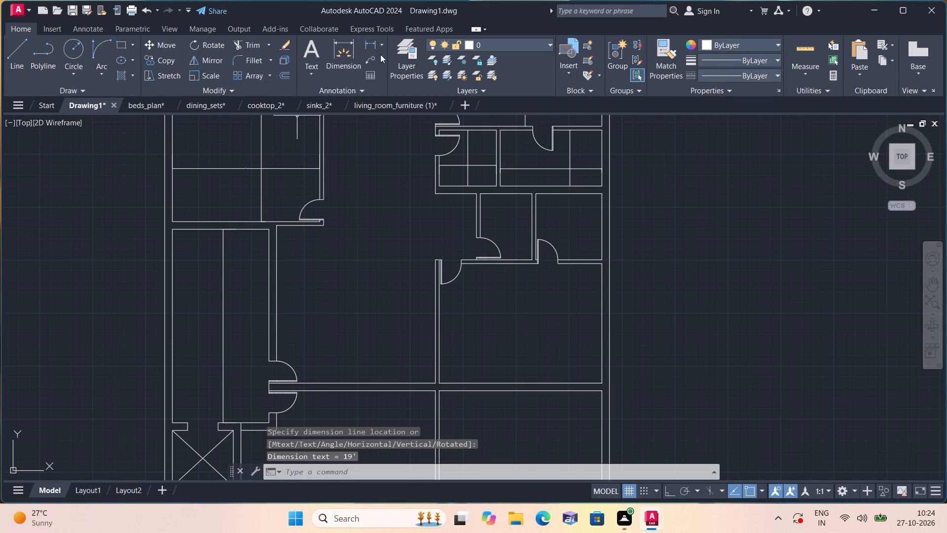
pyautogui.click(373, 43)
pyautogui.click(266, 324)
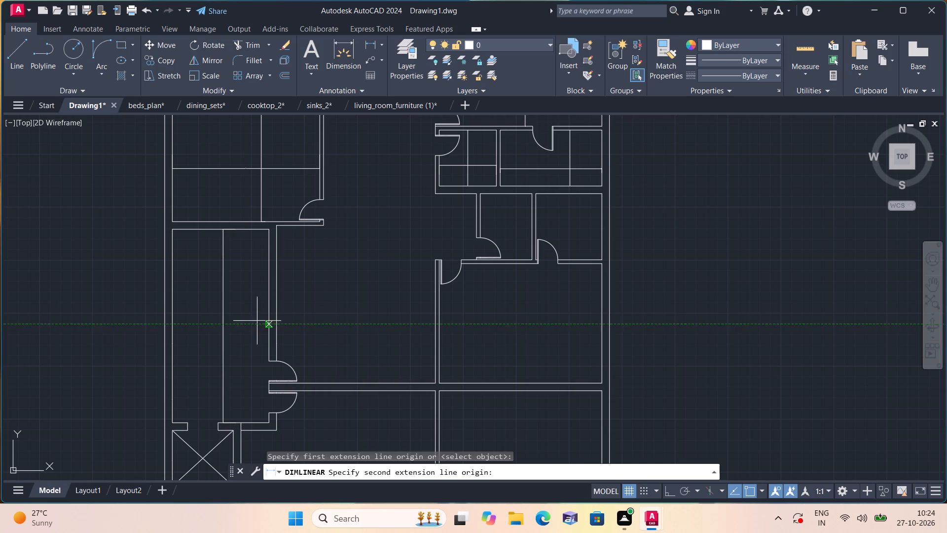
pyautogui.click(172, 325)
pyautogui.click(209, 321)
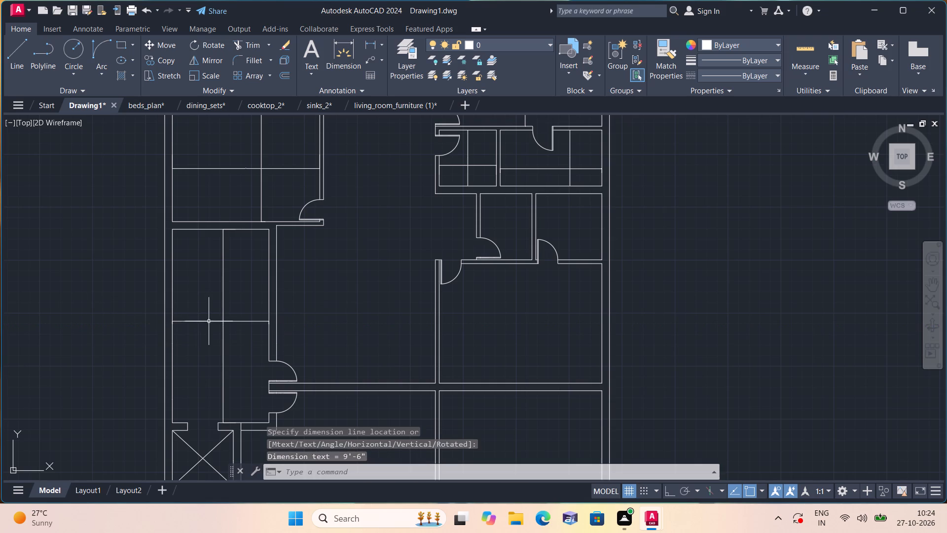
# Dimension the narrower of the two small rooms in the next row south on the east side, vertically and horizontally between its inner walls.
pyautogui.click(371, 42)
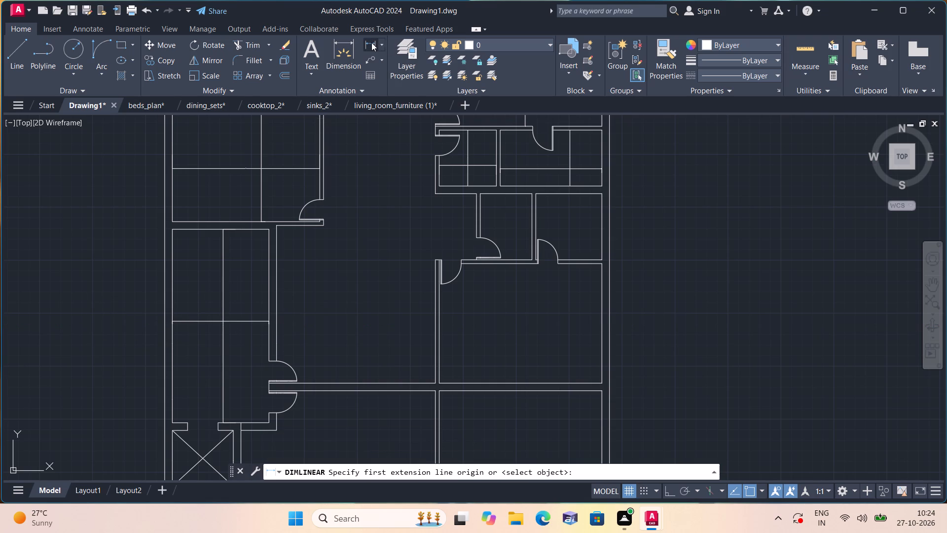
pyautogui.scroll(1, 523, 276)
pyautogui.scroll(-1, 523, 276)
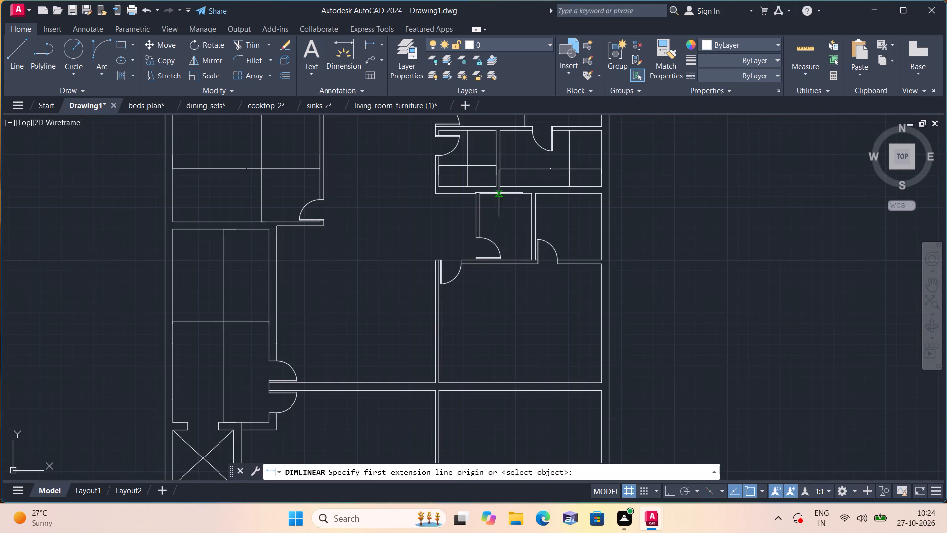
pyautogui.scroll(1, 499, 193)
pyautogui.click(514, 195)
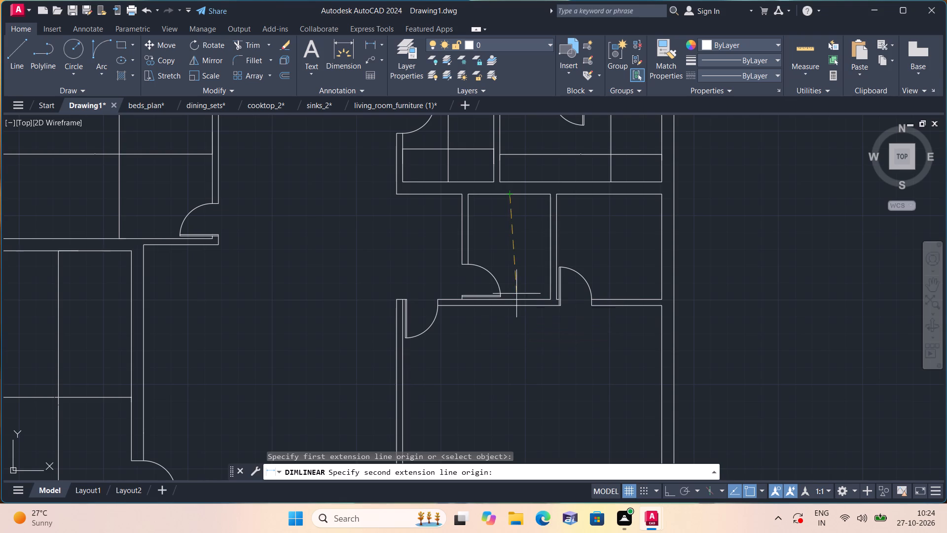
pyautogui.click(516, 297)
pyautogui.click(512, 280)
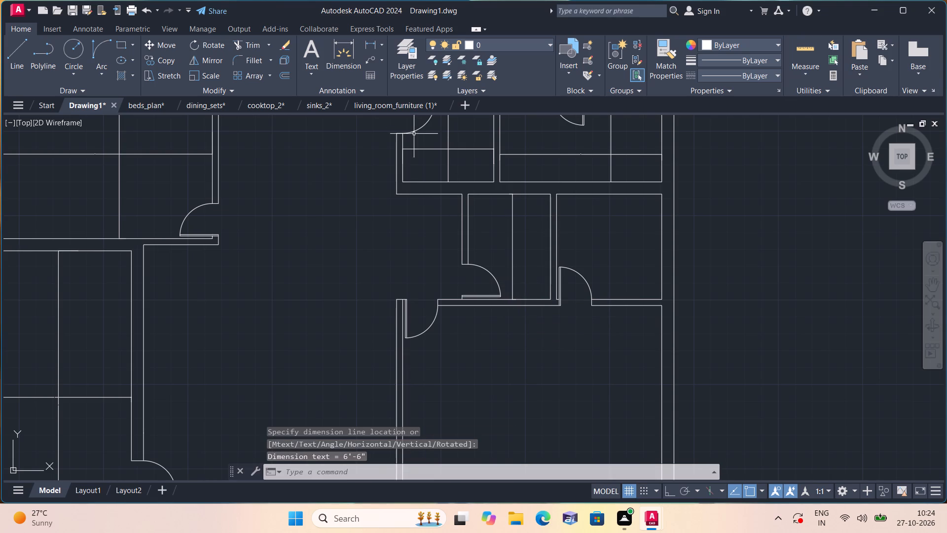
pyautogui.click(365, 43)
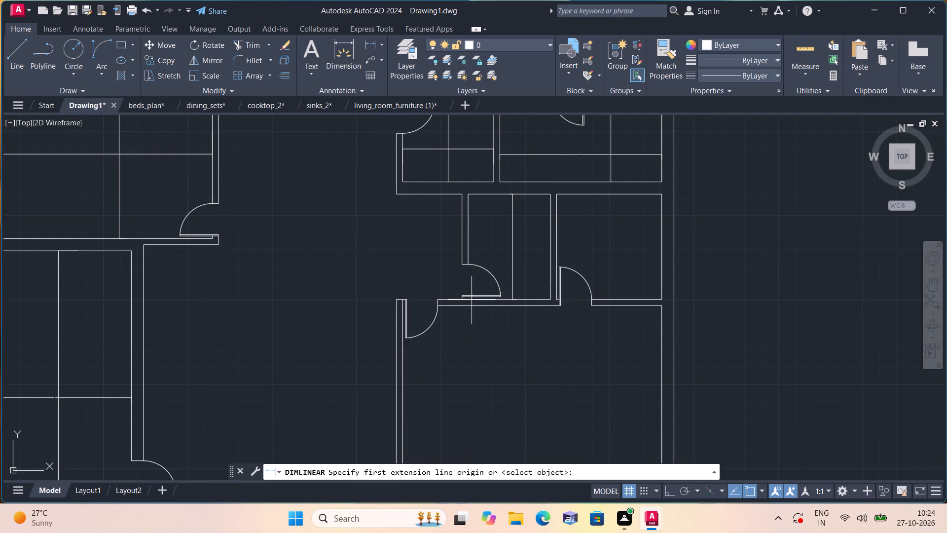
pyautogui.scroll(1, 477, 239)
pyautogui.click(459, 242)
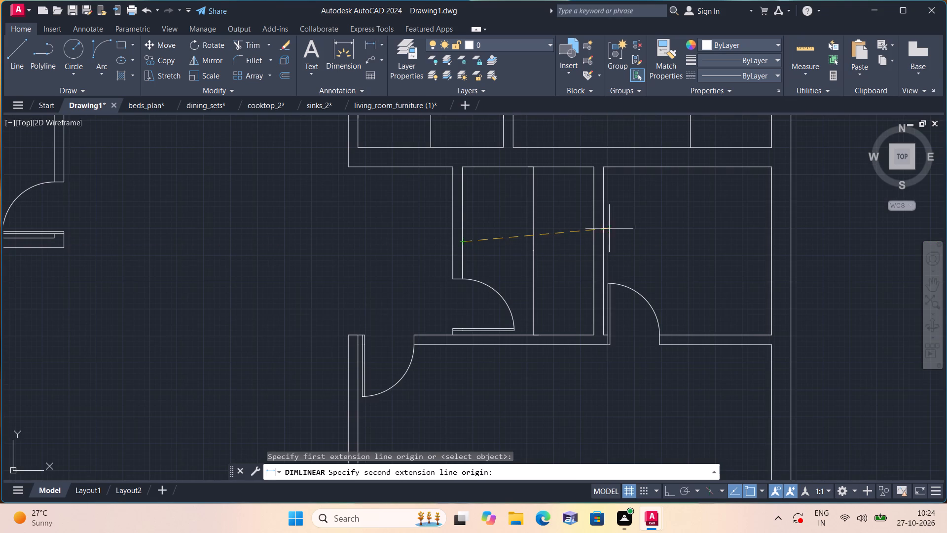
pyautogui.click(591, 229)
pyautogui.click(578, 240)
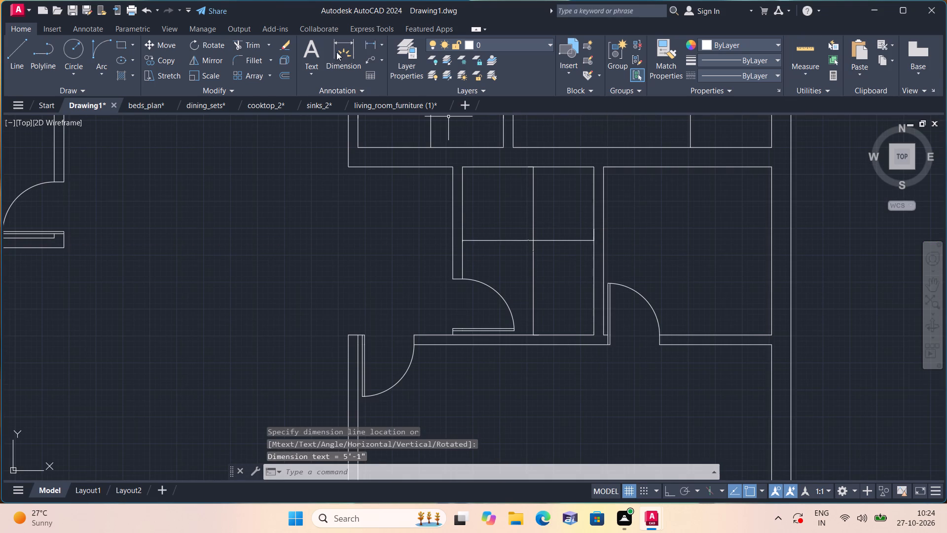
# Dimension the adjoining square room against the east outer wall with a vertical linear dimension and a horizontal one between its inner walls.
pyautogui.click(372, 42)
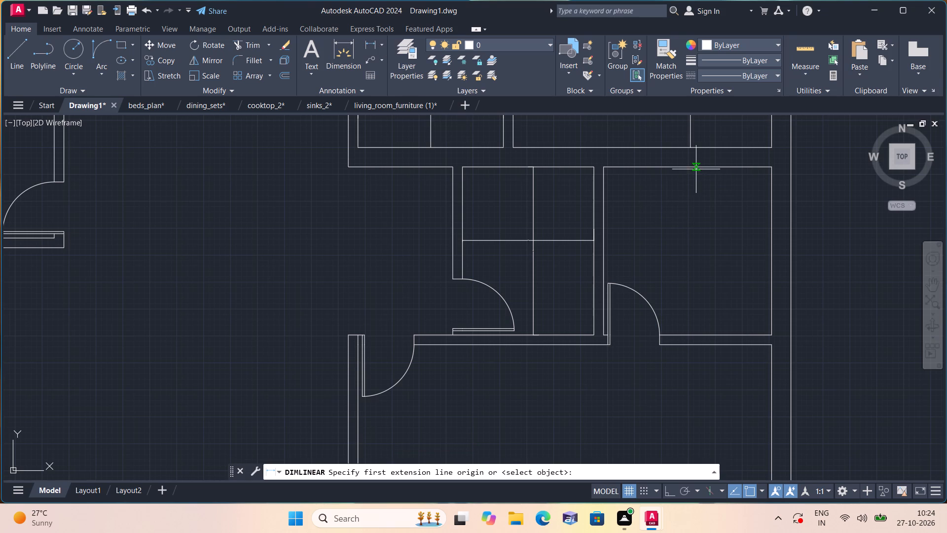
pyautogui.click(696, 169)
pyautogui.click(703, 335)
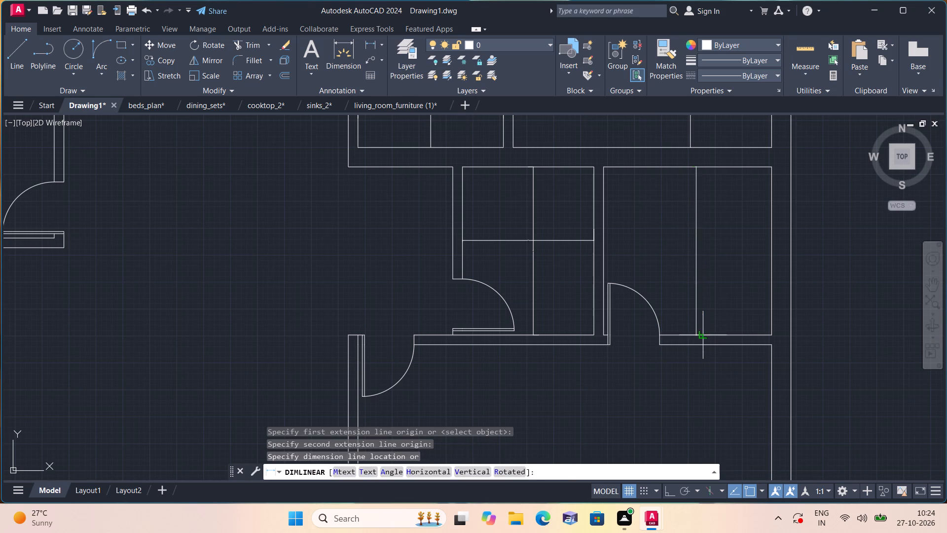
pyautogui.click(682, 311)
pyautogui.click(368, 46)
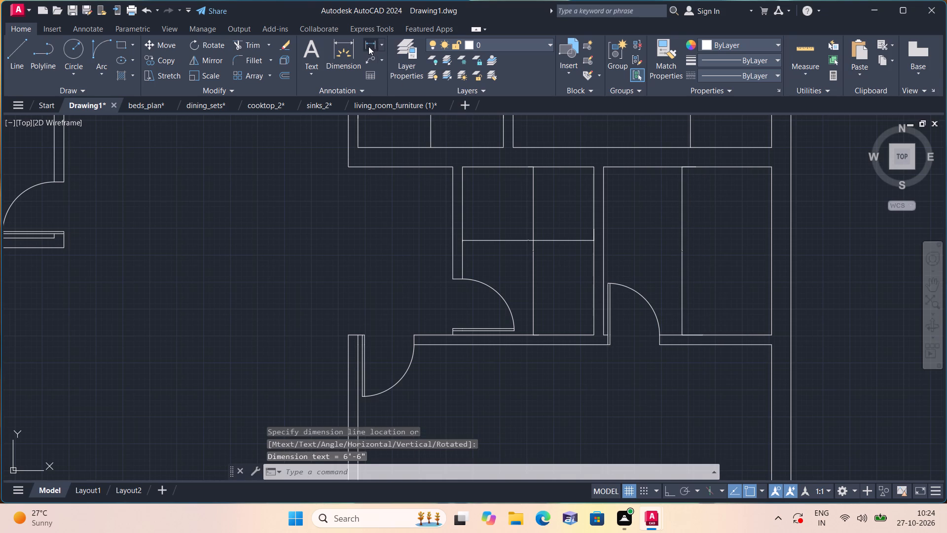
pyautogui.click(607, 253)
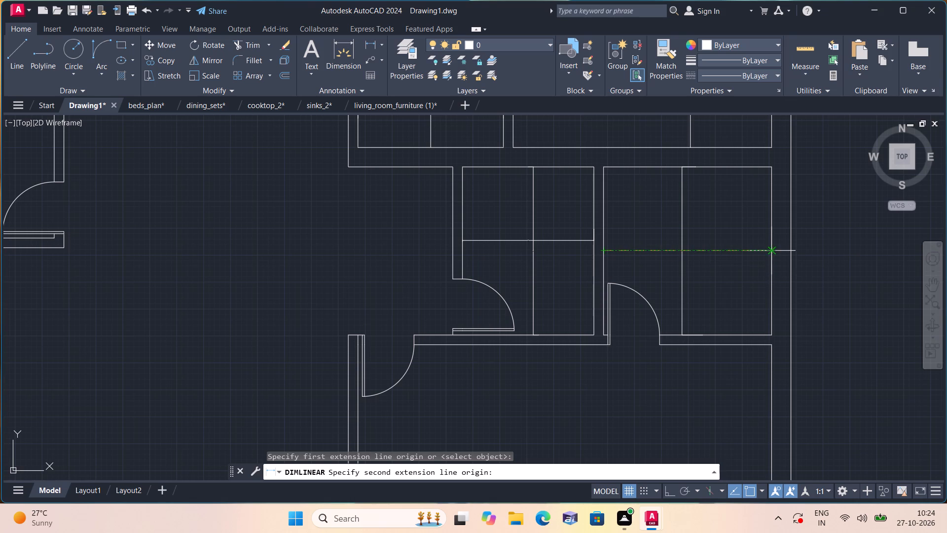
pyautogui.click(770, 251)
pyautogui.click(736, 252)
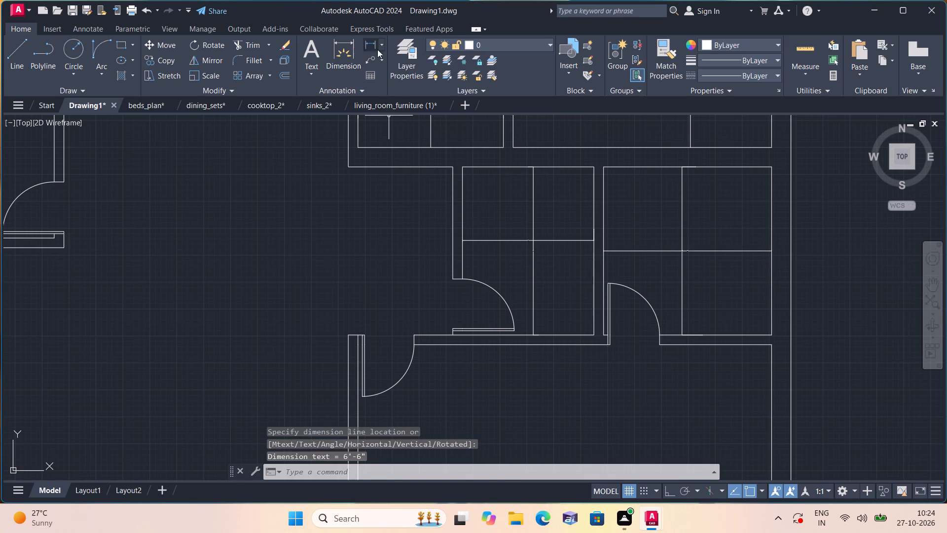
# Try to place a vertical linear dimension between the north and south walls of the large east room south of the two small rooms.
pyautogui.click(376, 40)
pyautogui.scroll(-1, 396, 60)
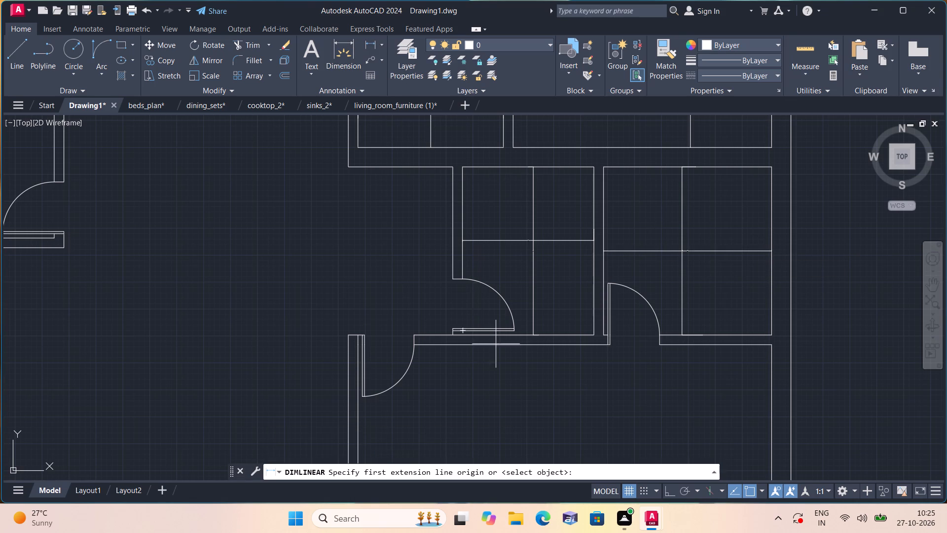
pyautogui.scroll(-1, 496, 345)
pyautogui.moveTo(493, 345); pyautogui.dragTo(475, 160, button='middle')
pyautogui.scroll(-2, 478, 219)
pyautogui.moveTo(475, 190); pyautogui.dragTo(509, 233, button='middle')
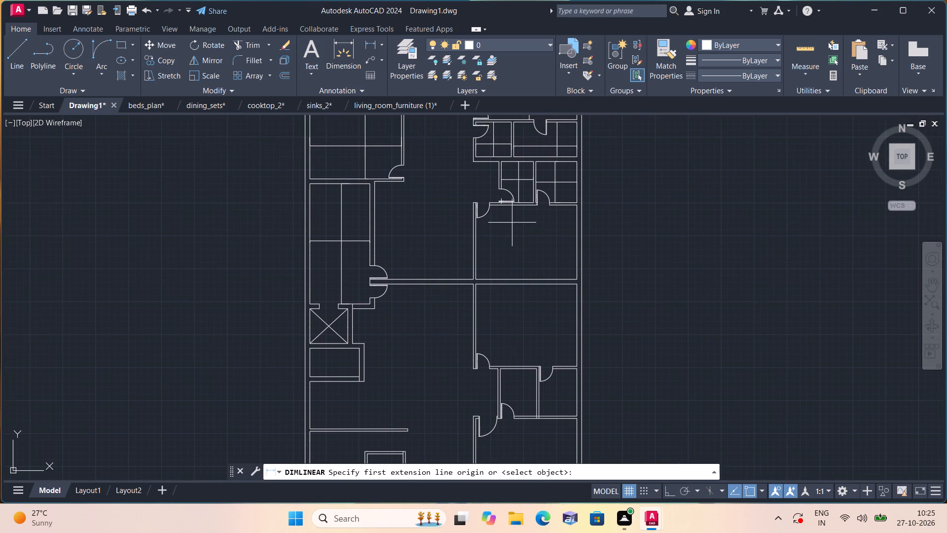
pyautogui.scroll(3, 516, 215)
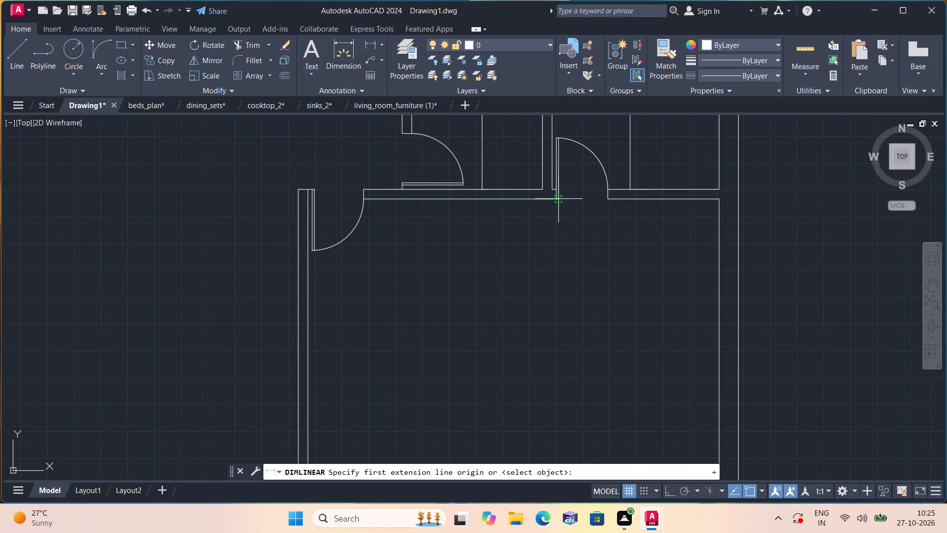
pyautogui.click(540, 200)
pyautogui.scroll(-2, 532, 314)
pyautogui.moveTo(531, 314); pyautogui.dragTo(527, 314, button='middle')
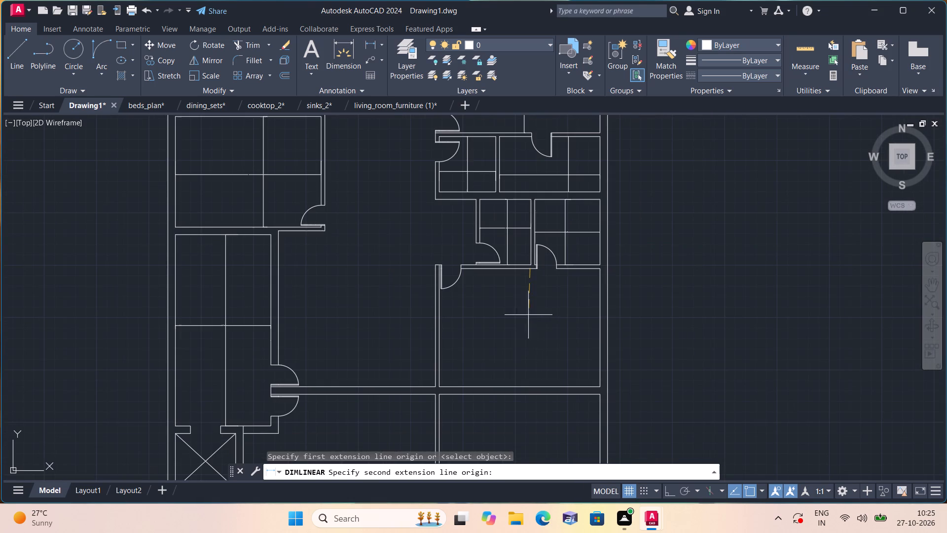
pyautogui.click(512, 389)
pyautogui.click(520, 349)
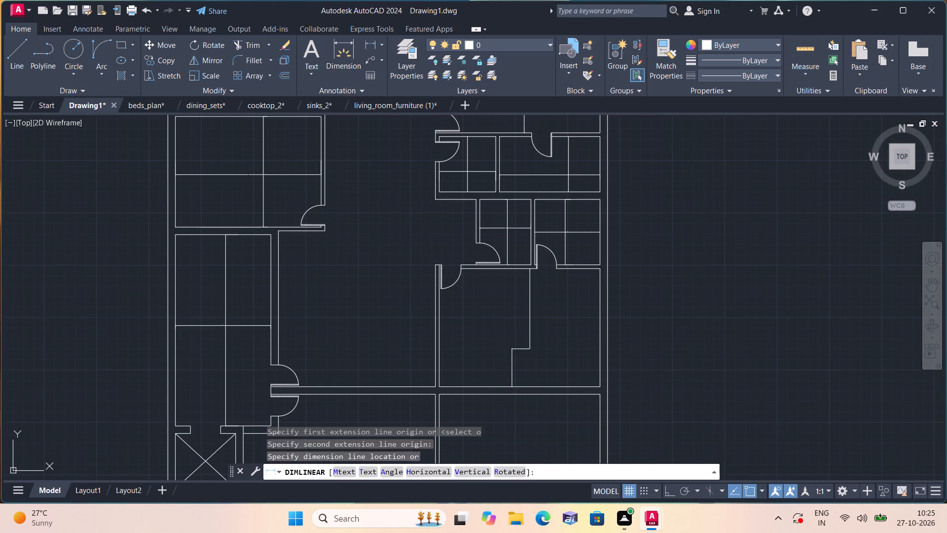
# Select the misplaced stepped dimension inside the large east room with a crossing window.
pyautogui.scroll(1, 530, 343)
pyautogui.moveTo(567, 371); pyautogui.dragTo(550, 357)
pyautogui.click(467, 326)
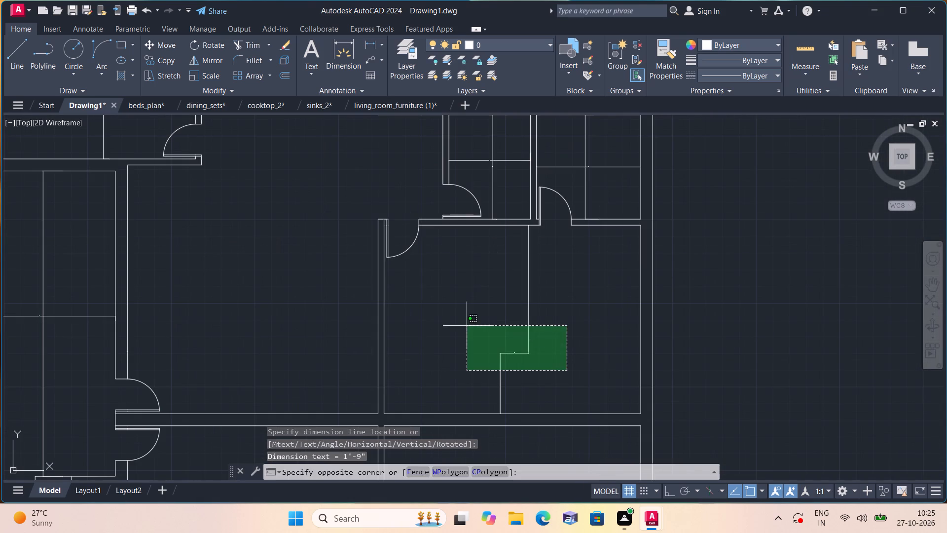
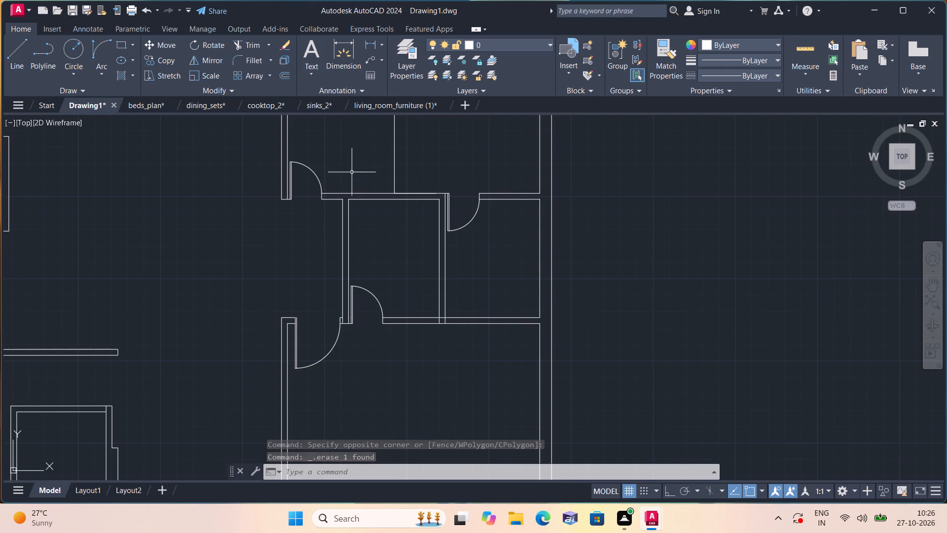
# Dimension the small room between the two large east rooms, on its corridor side, vertically and horizontally between its inner walls.
pyautogui.click(373, 44)
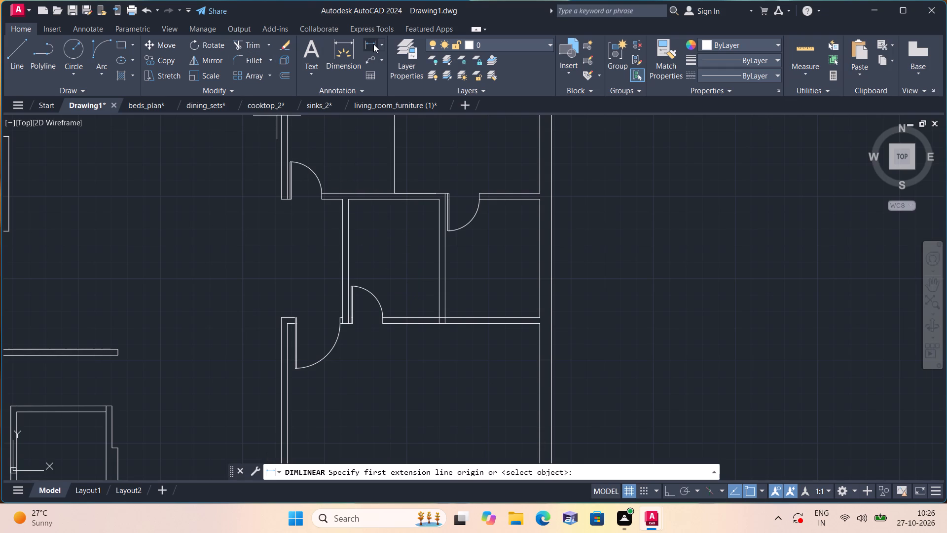
pyautogui.click(412, 200)
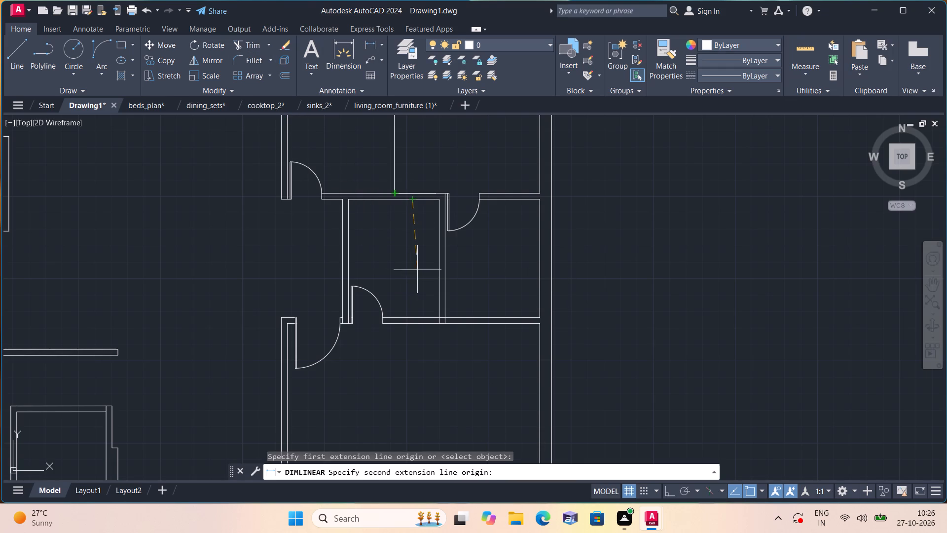
pyautogui.click(412, 315)
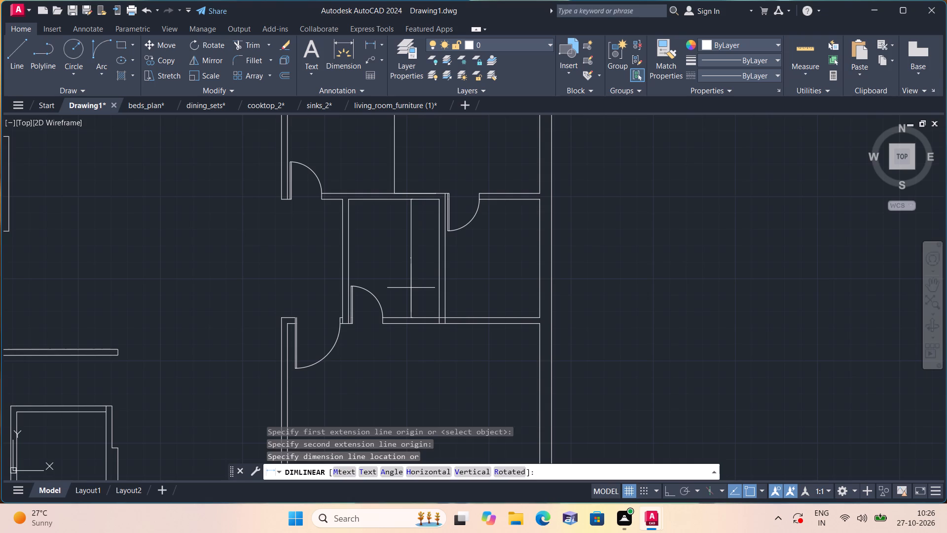
pyautogui.click(411, 288)
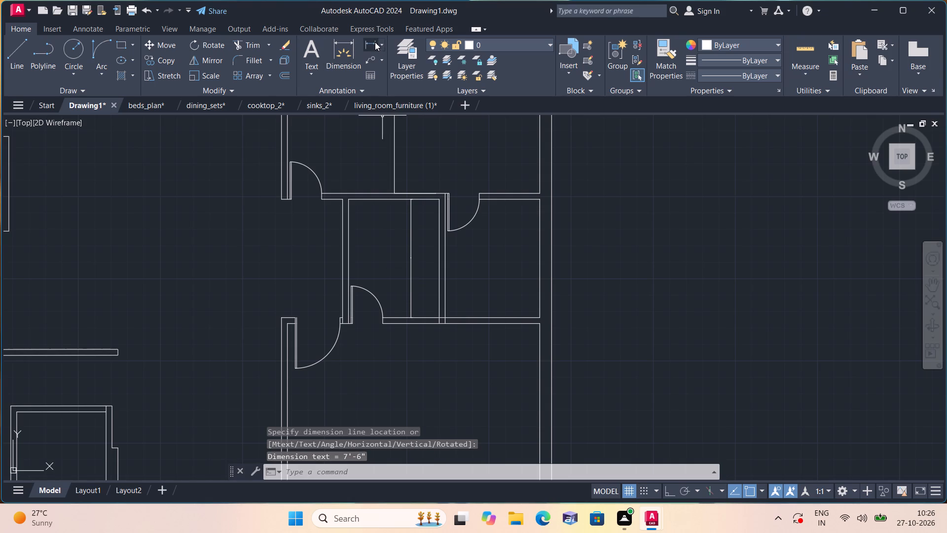
pyautogui.click(373, 40)
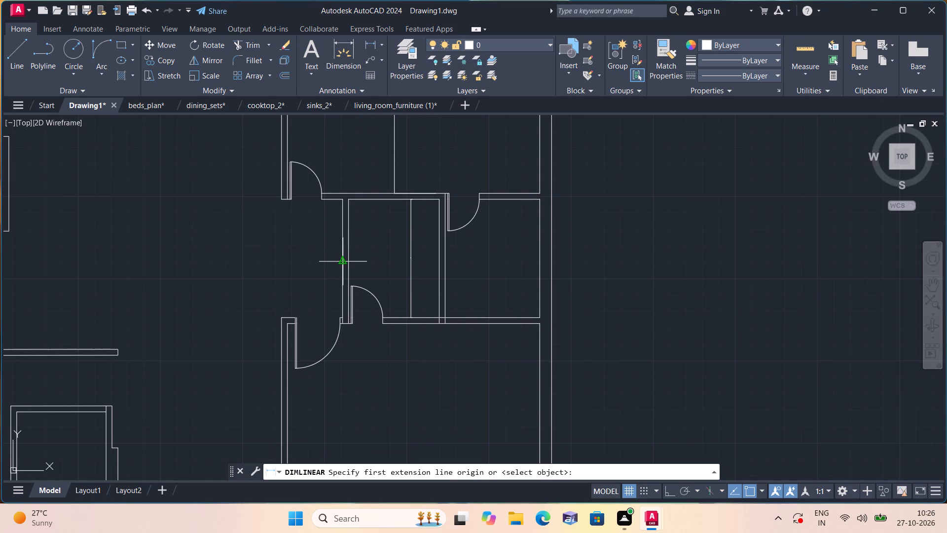
pyautogui.click(351, 259)
pyautogui.click(438, 259)
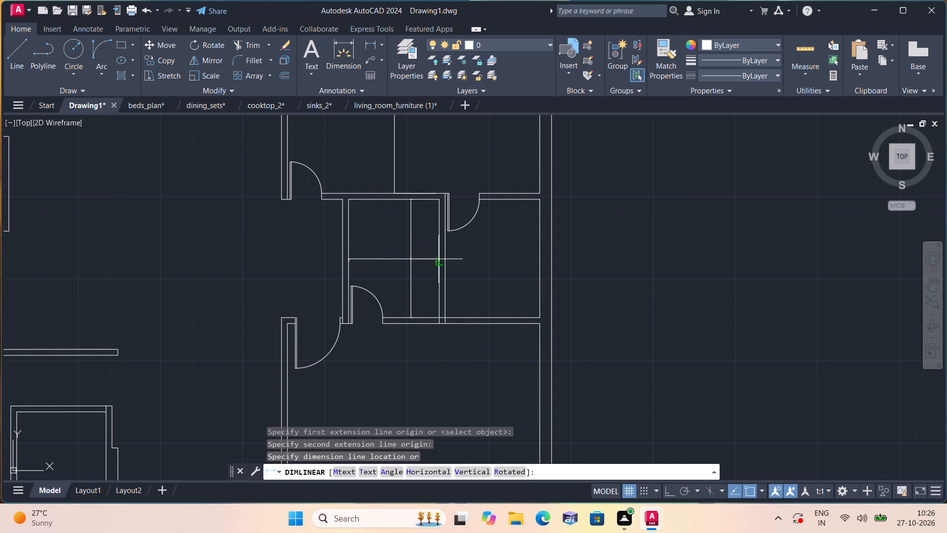
pyautogui.click(427, 250)
# Dimension the adjoining small room against the east outer wall with vertical and horizontal linear dimensions between its inner walls.
pyautogui.click(373, 39)
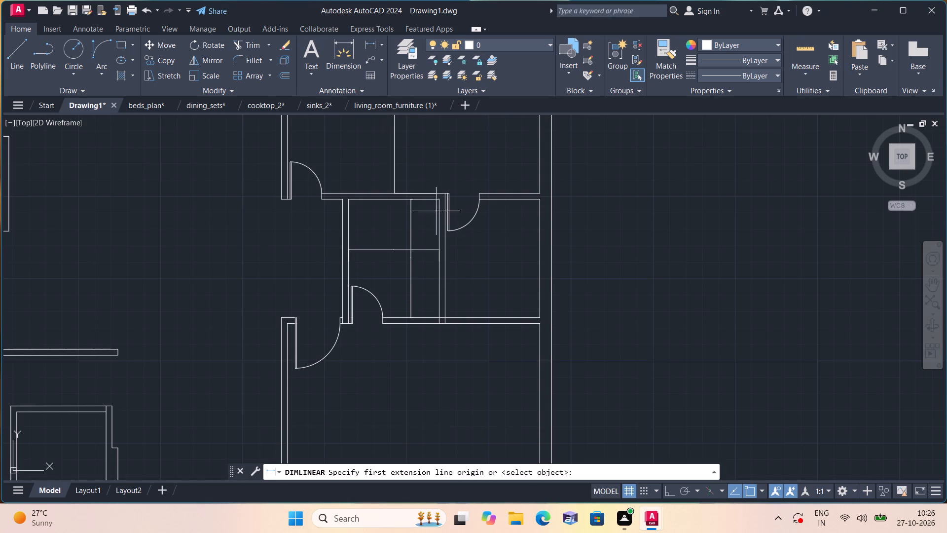
pyautogui.click(503, 199)
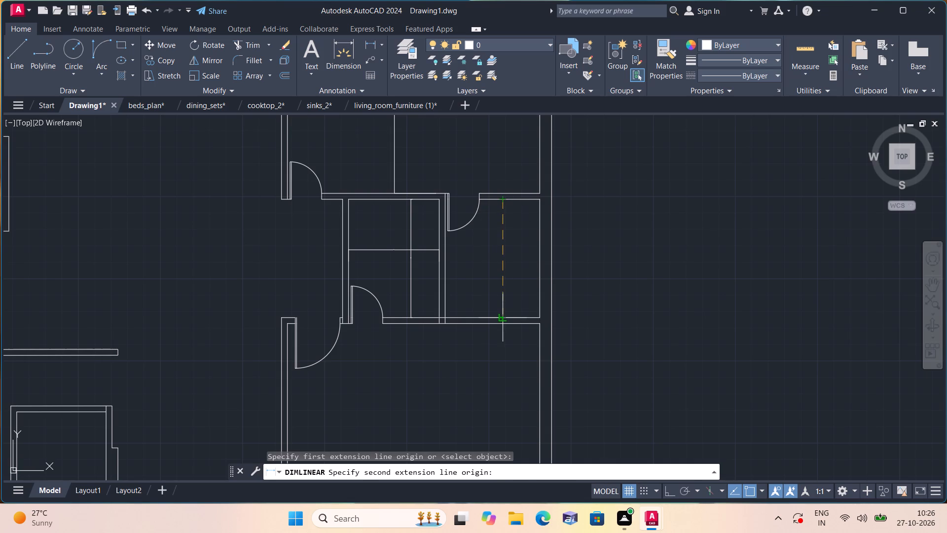
pyautogui.click(502, 318)
pyautogui.click(499, 303)
pyautogui.click(374, 41)
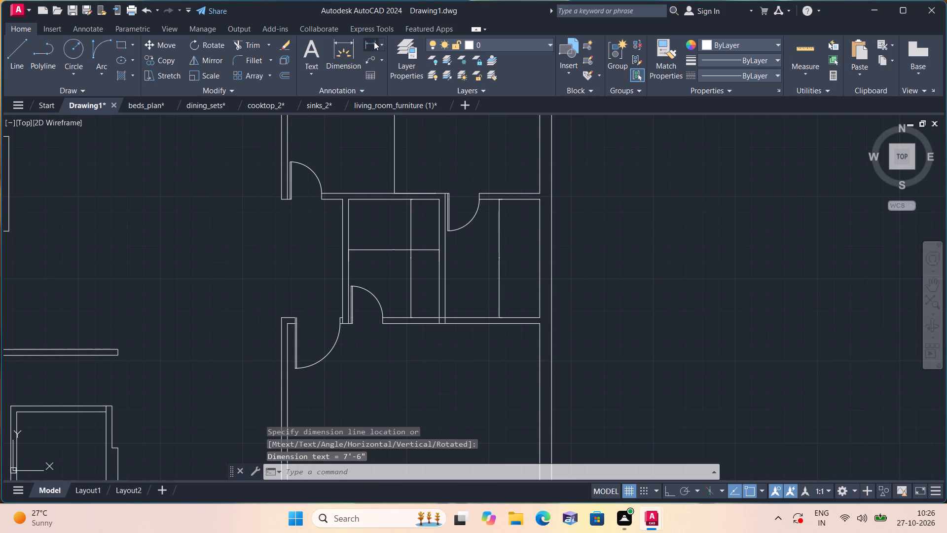
pyautogui.click(449, 291)
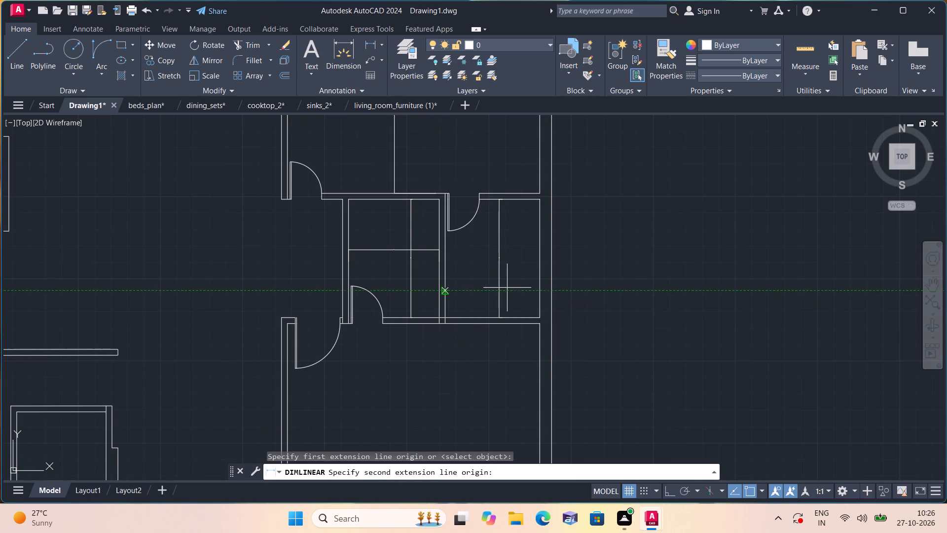
pyautogui.scroll(1, 529, 291)
pyautogui.click(542, 287)
pyautogui.click(532, 279)
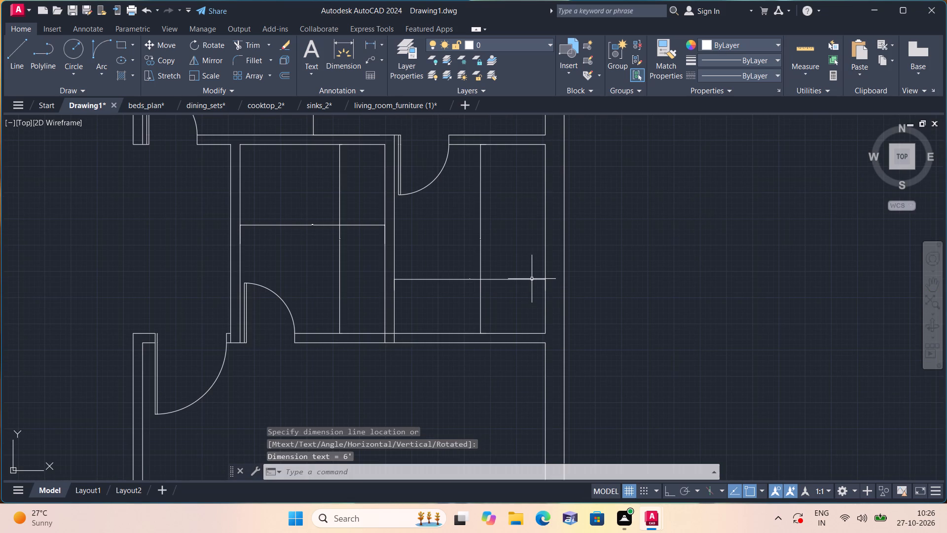
# Dimension the large southeast room with a vertical linear dimension and a horizontal one between its inner wall faces.
pyautogui.click(370, 41)
pyautogui.scroll(-2, 446, 291)
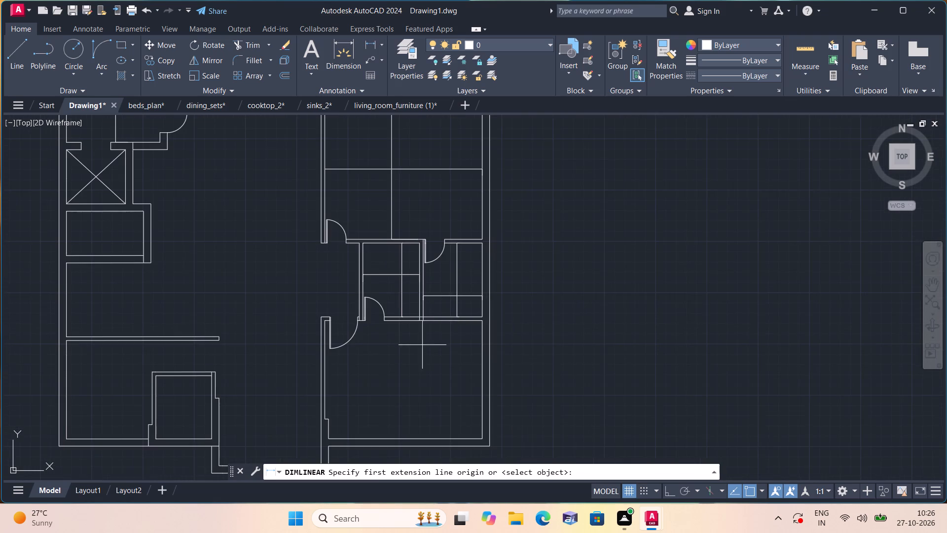
pyautogui.moveTo(420, 345); pyautogui.dragTo(477, 288, button='middle')
pyautogui.scroll(3, 478, 277)
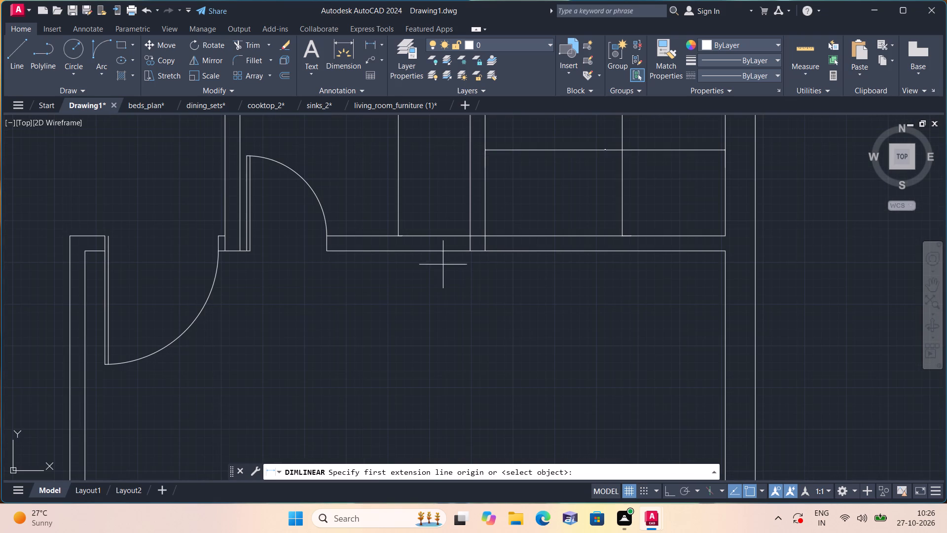
pyautogui.click(437, 251)
pyautogui.moveTo(458, 382); pyautogui.dragTo(466, 263, button='middle')
pyautogui.scroll(-2, 467, 255)
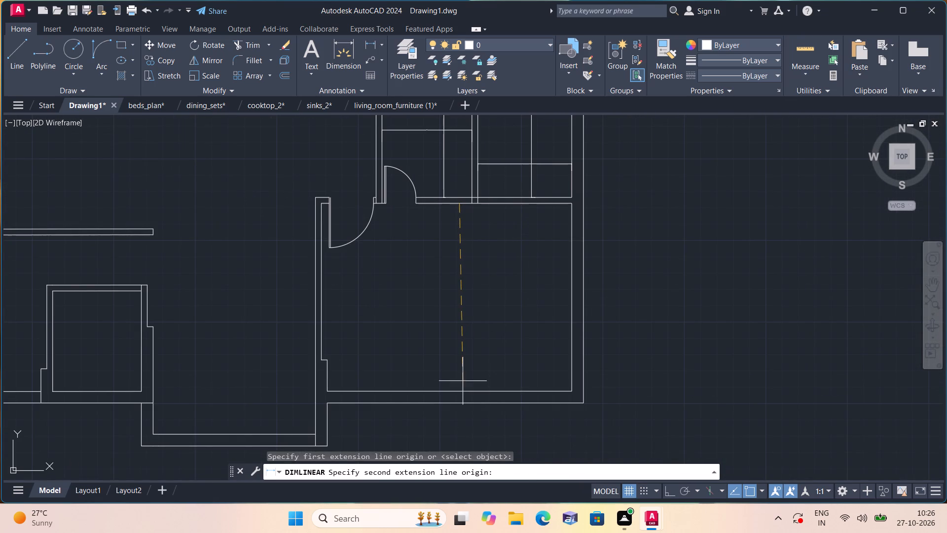
pyautogui.click(454, 385)
pyautogui.click(451, 363)
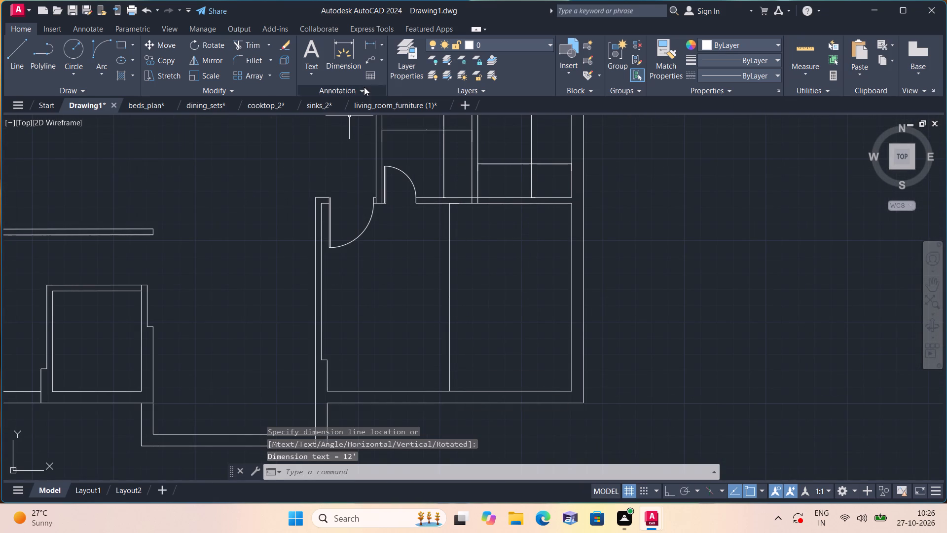
pyautogui.click(373, 40)
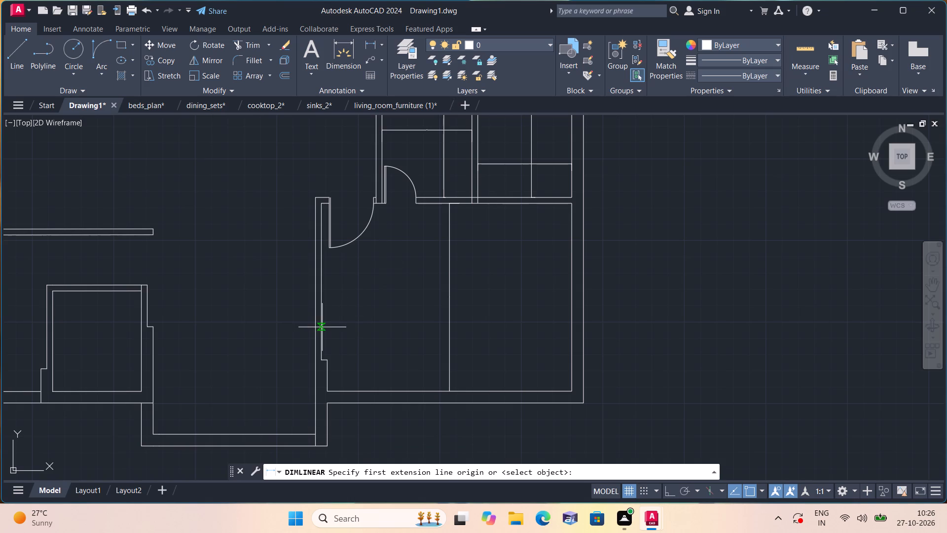
pyautogui.click(322, 327)
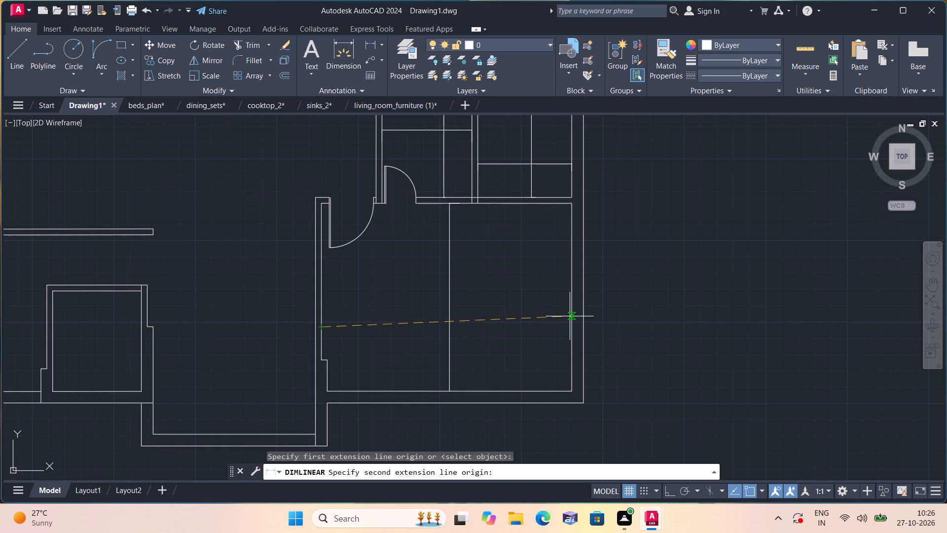
pyautogui.click(570, 316)
pyautogui.click(555, 327)
# Dimension the small enclosed room along the south wall, west of the entrance recess, vertically and horizontally between its inner walls.
pyautogui.click(370, 42)
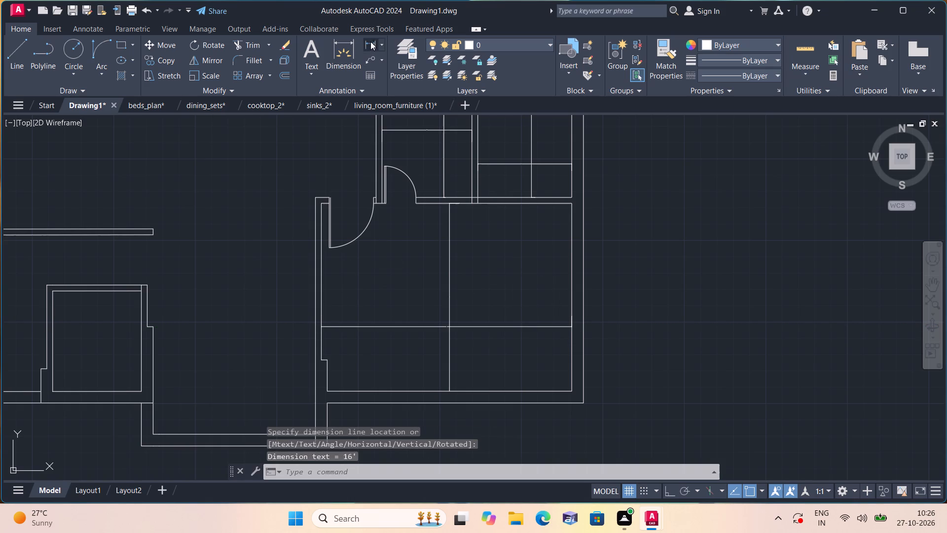
pyautogui.scroll(-2, 348, 216)
pyautogui.moveTo(292, 270); pyautogui.dragTo(419, 283, button='middle')
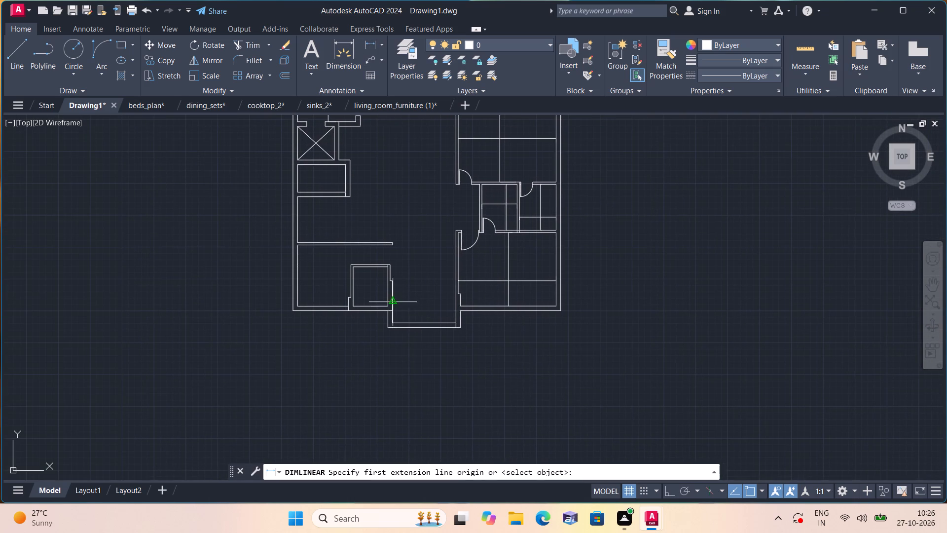
pyautogui.scroll(3, 396, 308)
pyautogui.scroll(-1, 283, 193)
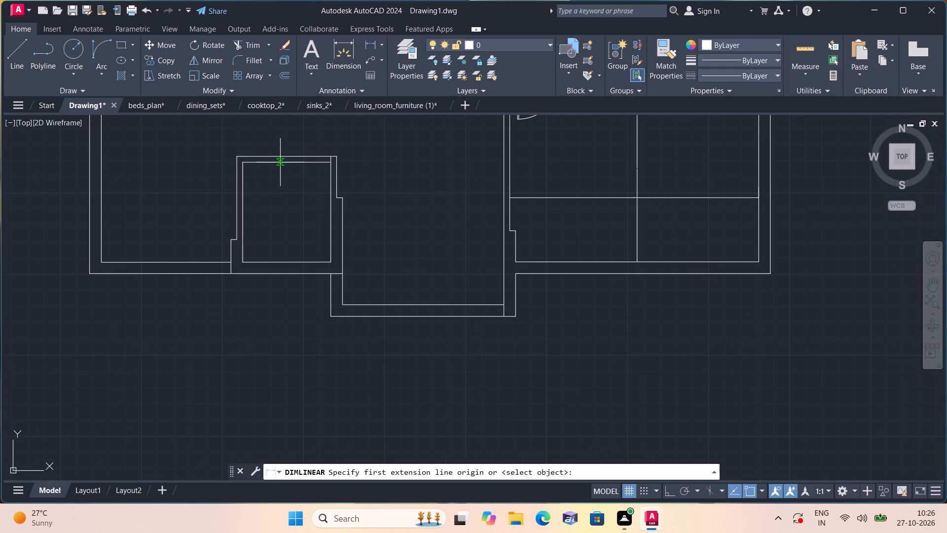
pyautogui.click(280, 162)
pyautogui.click(283, 265)
pyautogui.click(280, 247)
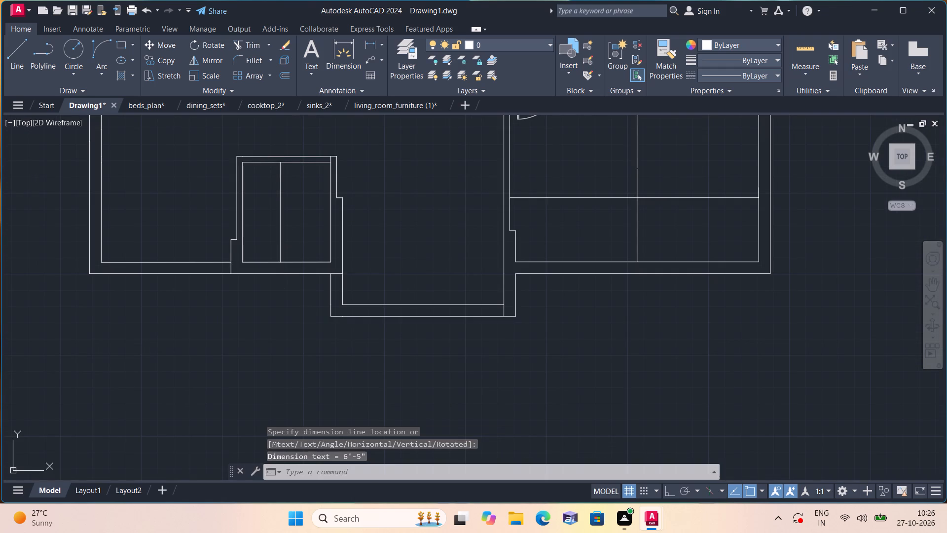
pyautogui.click(365, 42)
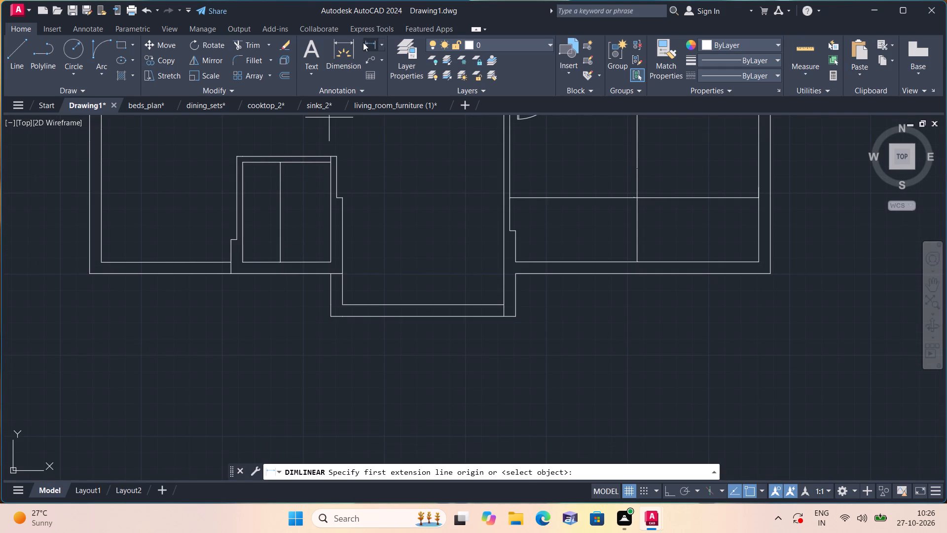
pyautogui.click(246, 236)
pyautogui.click(334, 235)
pyautogui.click(310, 221)
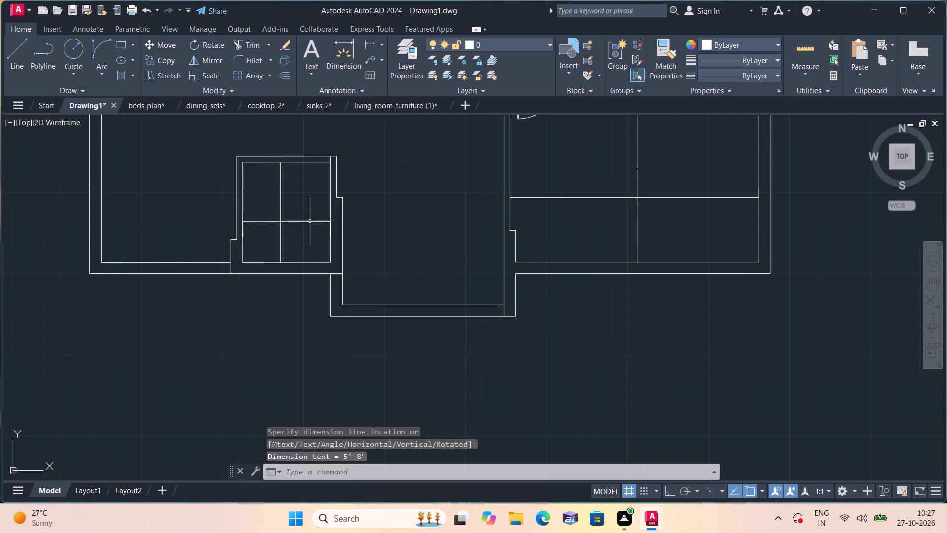
# Dimension the southwest room vertically from the partition to the south wall and horizontally from the small enclosed room to the west wall.
pyautogui.click(371, 41)
pyautogui.moveTo(194, 264); pyautogui.dragTo(304, 328, button='middle')
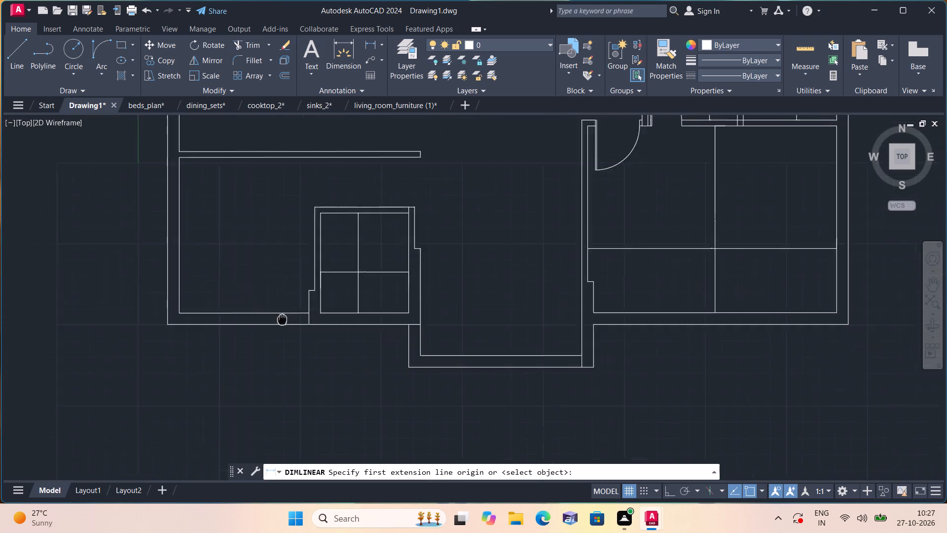
pyautogui.moveTo(304, 328); pyautogui.dragTo(380, 370, button='middle')
pyautogui.scroll(-1, 380, 371)
pyautogui.scroll(2, 358, 274)
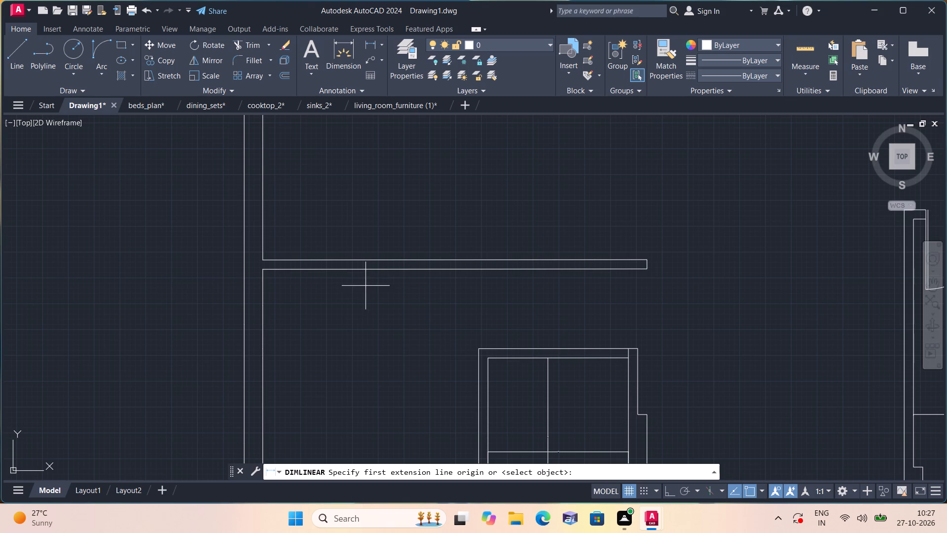
pyautogui.click(356, 270)
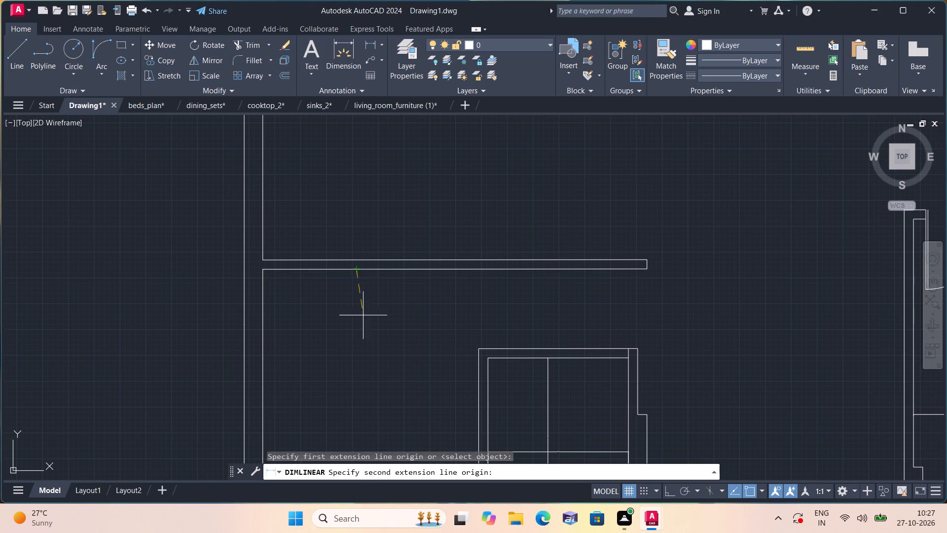
pyautogui.moveTo(372, 340); pyautogui.dragTo(357, 224, button='middle')
pyautogui.scroll(-1, 364, 334)
pyautogui.click(349, 336)
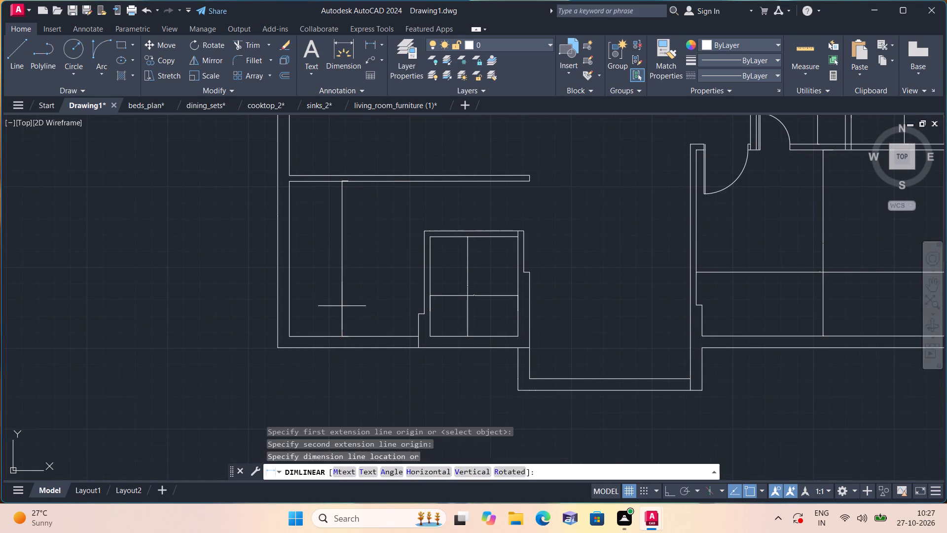
pyautogui.click(342, 306)
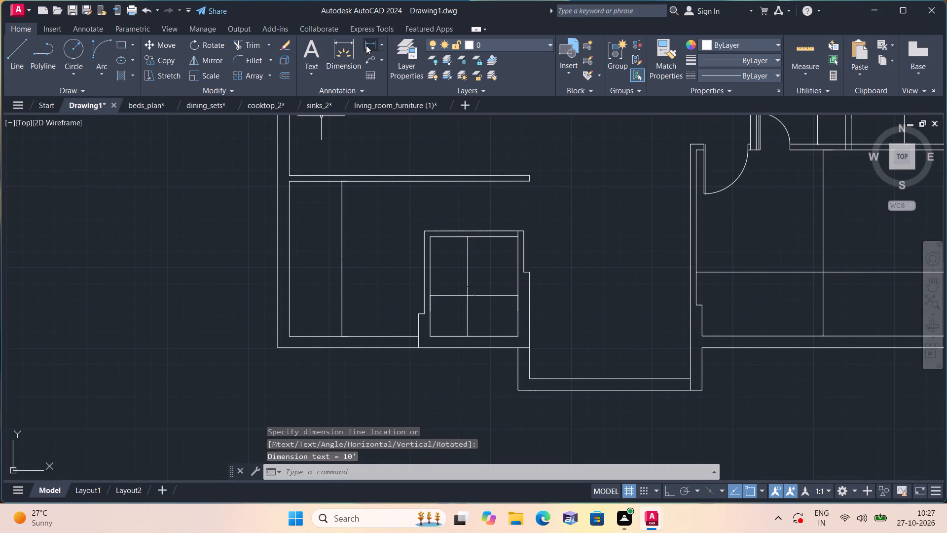
pyautogui.click(366, 44)
pyautogui.click(425, 276)
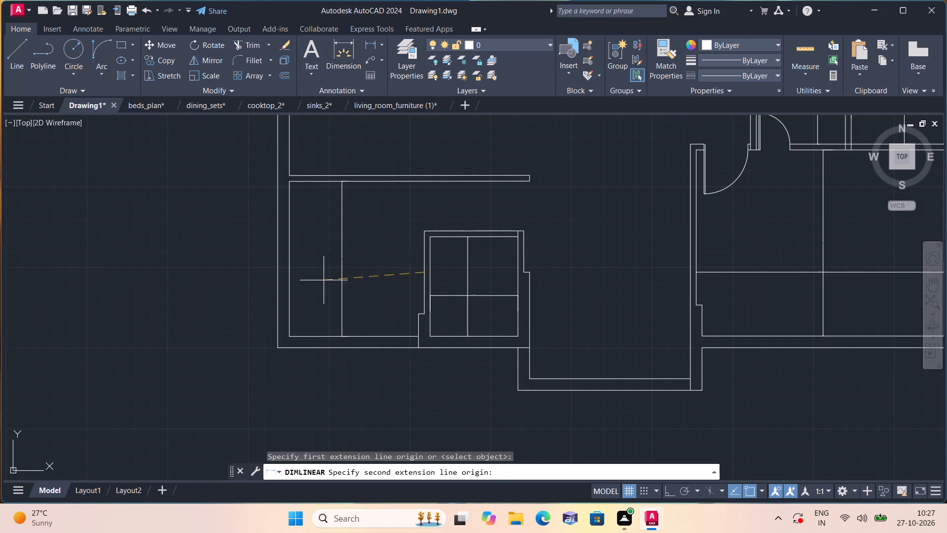
pyautogui.click(290, 276)
pyautogui.click(312, 265)
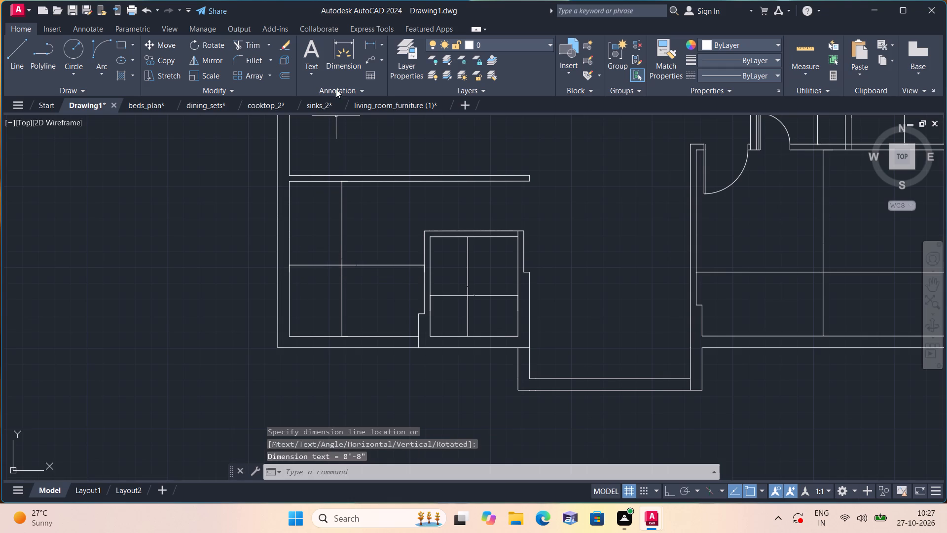
# Dimension the open bay north of the southwest partition vertically up to the small room's wall and horizontally along the partition.
pyautogui.click(366, 44)
pyautogui.moveTo(349, 227); pyautogui.dragTo(341, 301, button='middle')
pyautogui.scroll(-1, 348, 243)
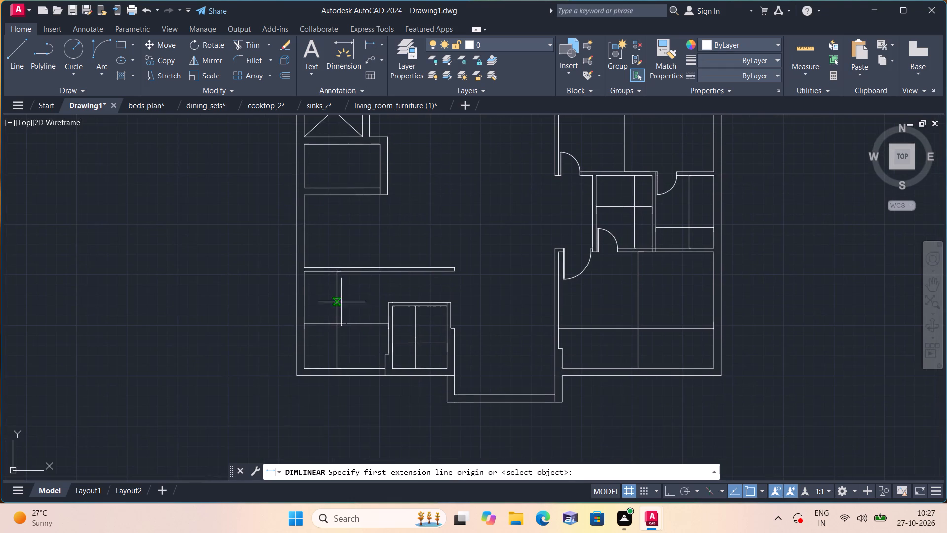
pyautogui.scroll(1, 369, 191)
pyautogui.click(373, 199)
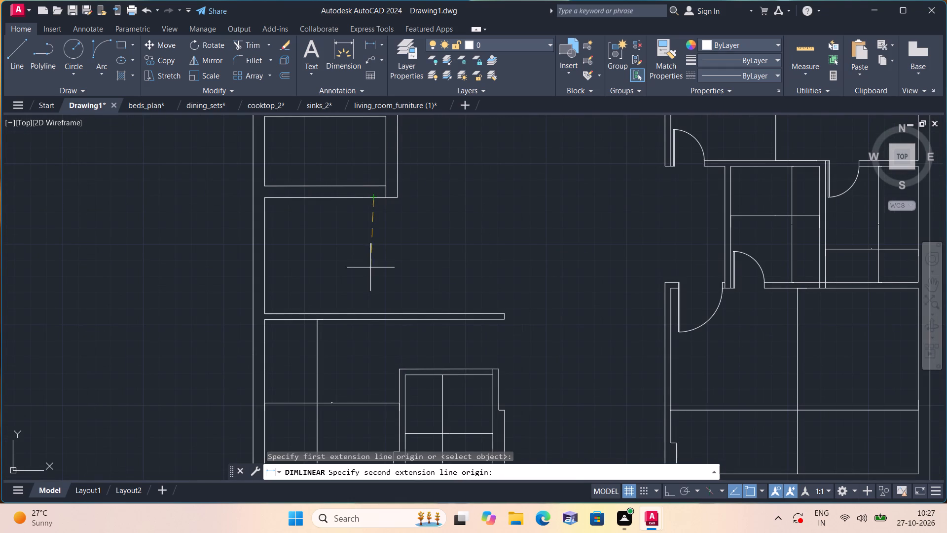
pyautogui.click(373, 315)
pyautogui.click(371, 300)
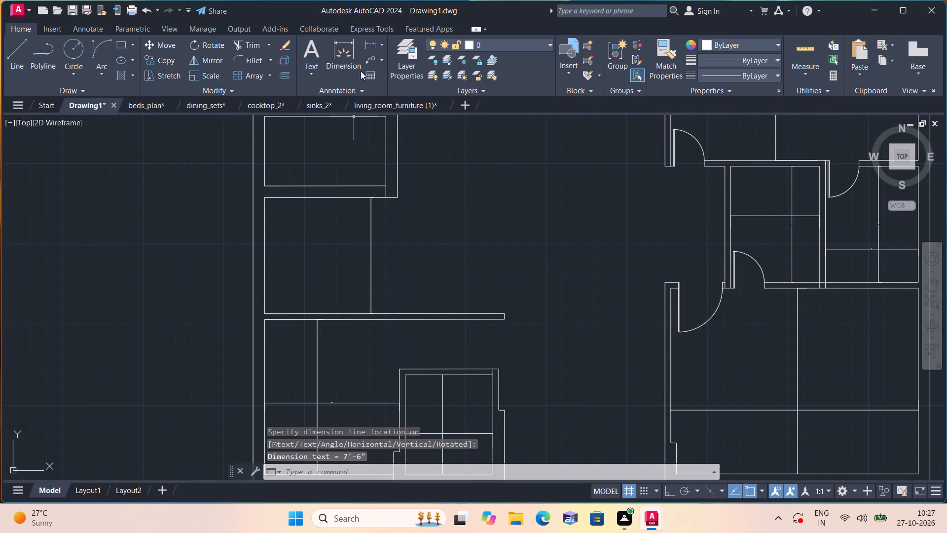
pyautogui.click(368, 45)
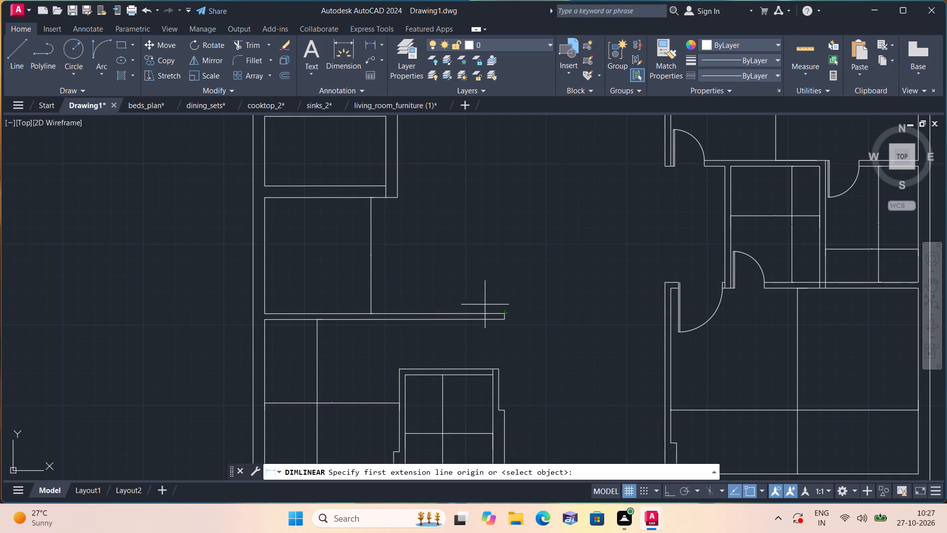
pyautogui.click(500, 311)
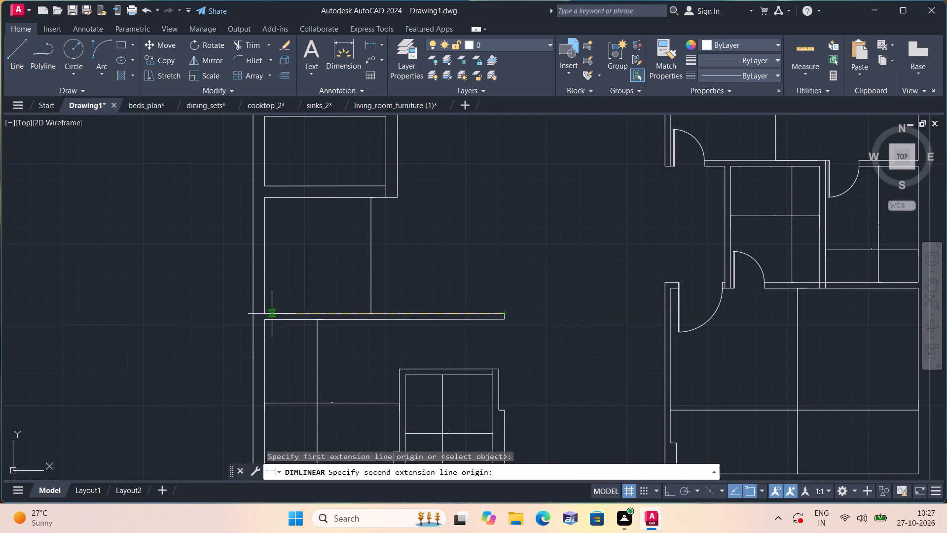
pyautogui.click(267, 314)
pyautogui.click(272, 283)
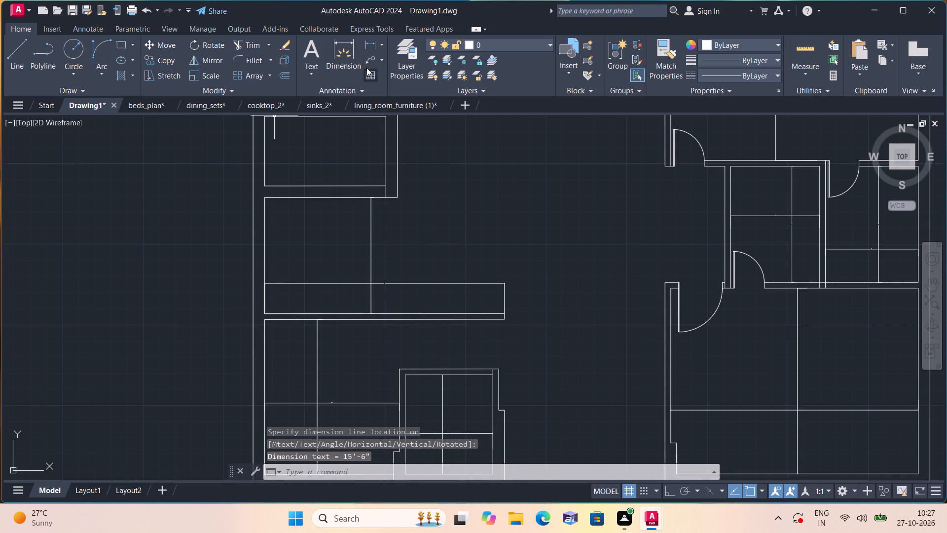
# Dimension the small enclosed room south of the crossed shaft vertically and horizontally between its inner walls.
pyautogui.click(375, 47)
pyautogui.moveTo(284, 287); pyautogui.dragTo(291, 362, button='middle')
pyautogui.scroll(-1, 286, 297)
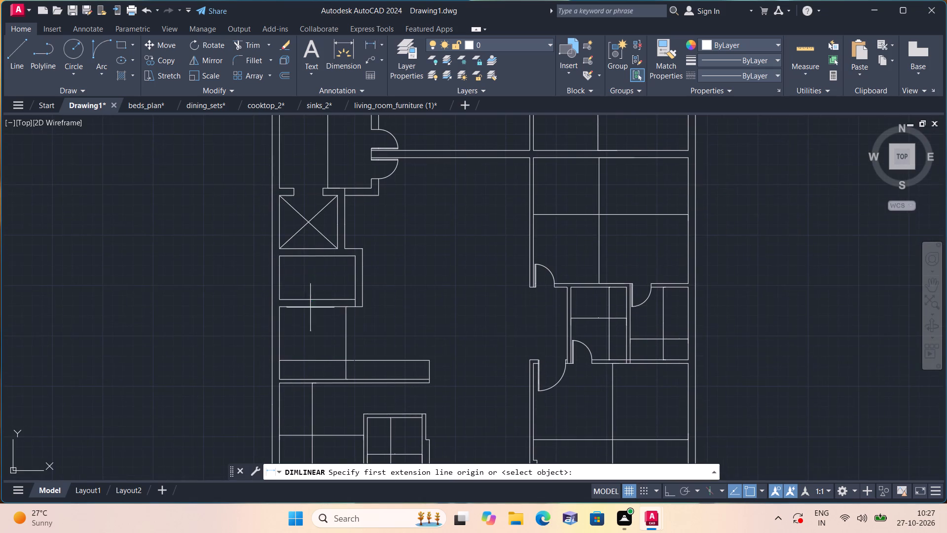
pyautogui.scroll(1, 308, 266)
pyautogui.click(319, 246)
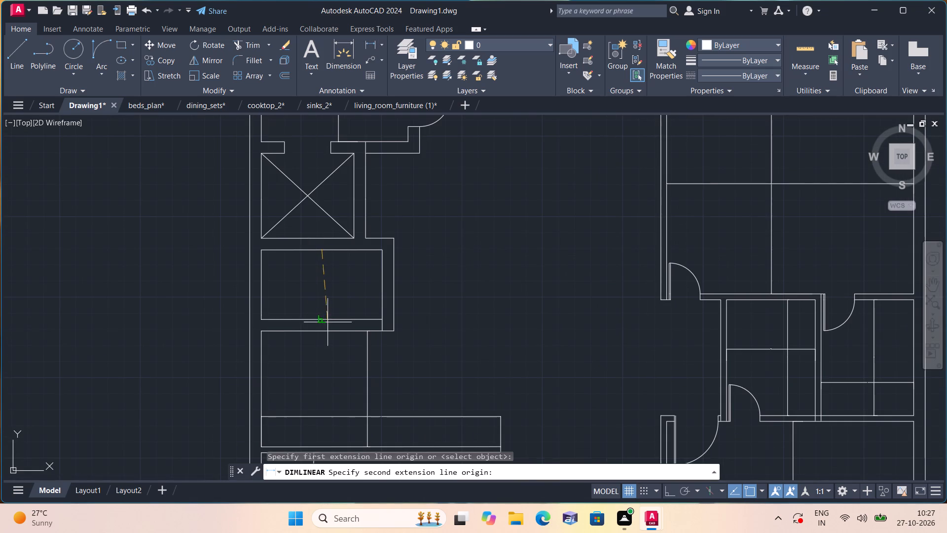
pyautogui.click(318, 320)
pyautogui.click(318, 299)
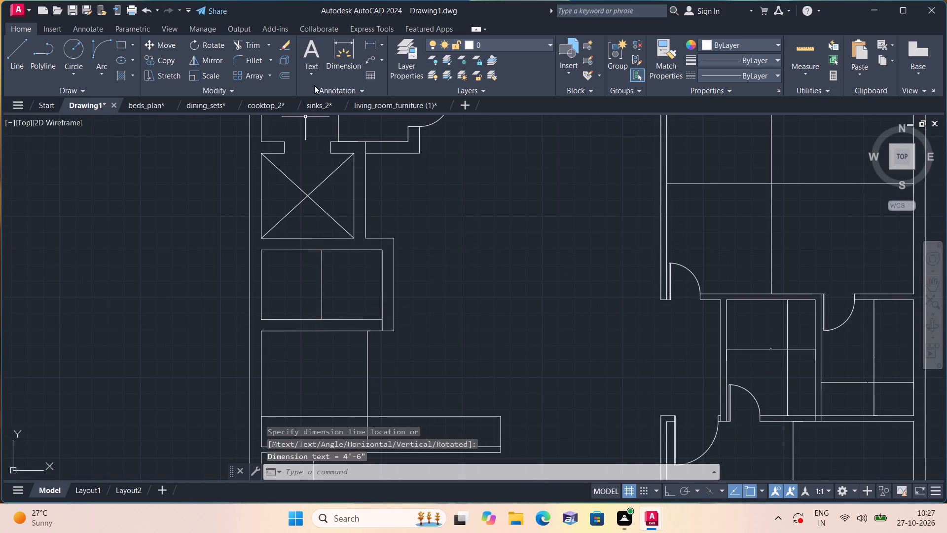
pyautogui.click(370, 43)
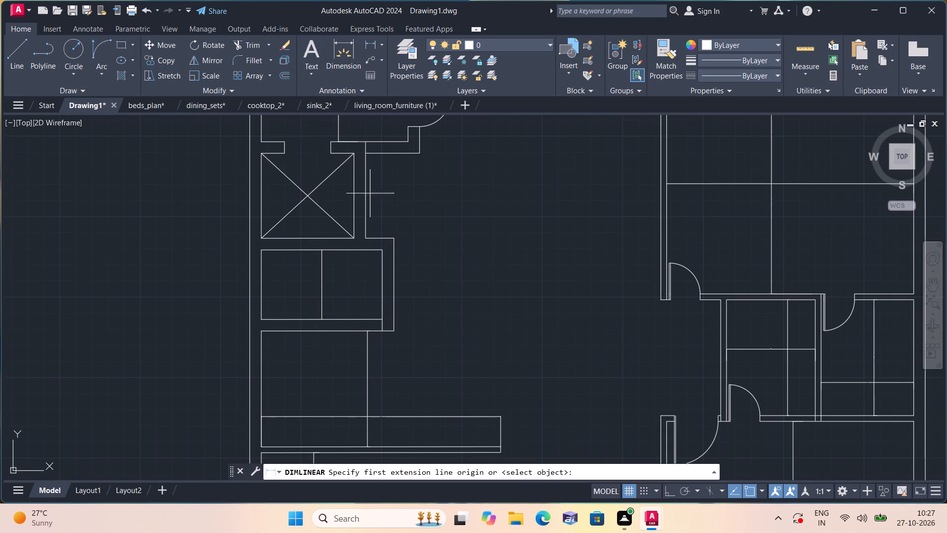
pyautogui.click(384, 289)
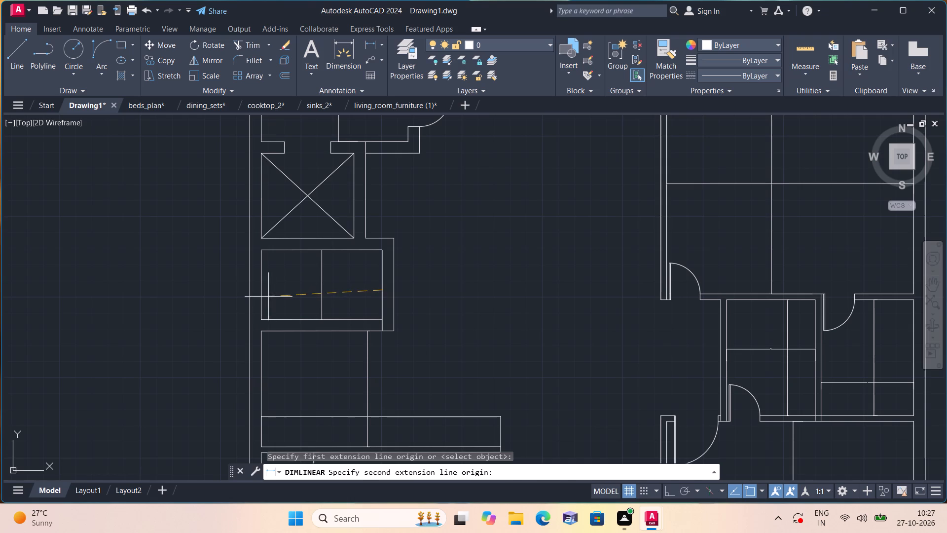
pyautogui.click(262, 292)
pyautogui.click(268, 288)
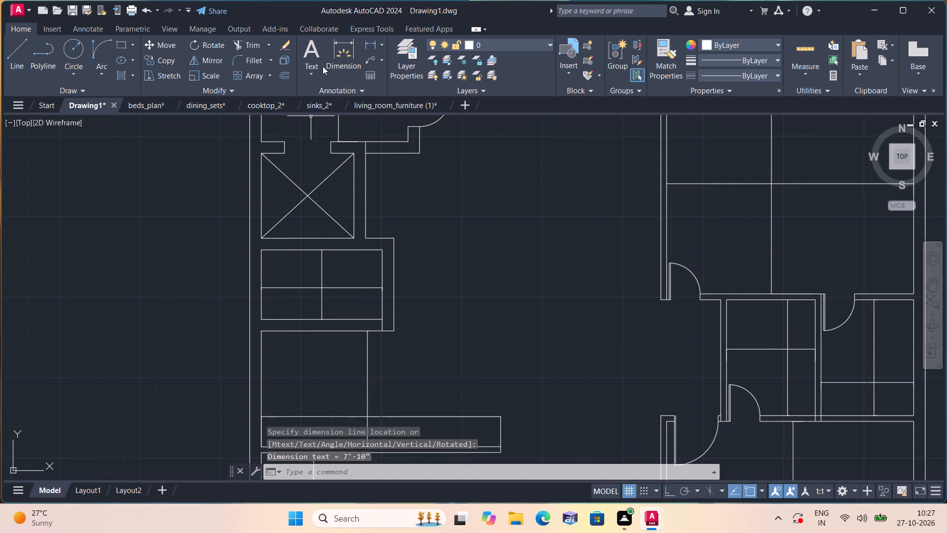
# Dimension the crossed shaft along the west wall with horizontal and vertical linear dimensions between its inner faces.
pyautogui.click(367, 43)
pyautogui.moveTo(303, 252); pyautogui.dragTo(287, 312, button='middle')
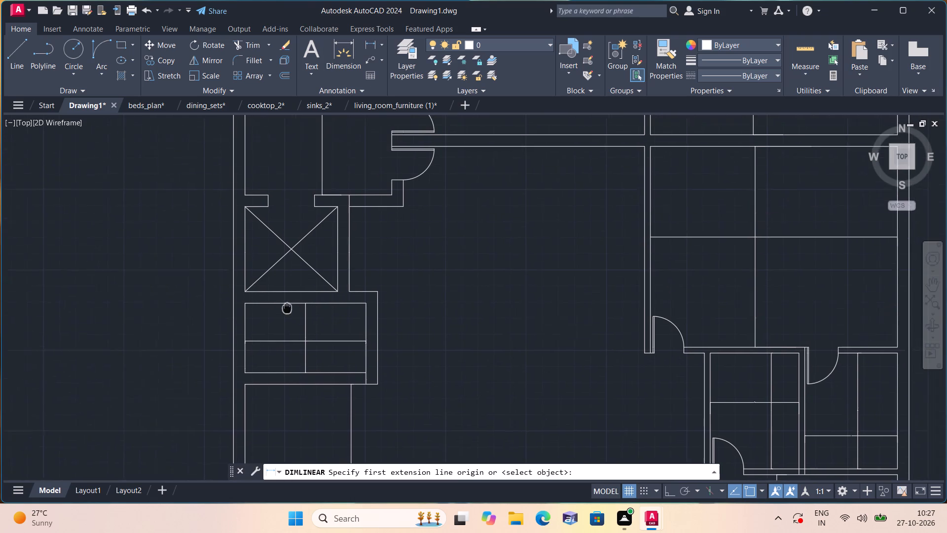
pyautogui.moveTo(287, 312); pyautogui.dragTo(292, 332, button='middle')
pyautogui.scroll(2, 253, 268)
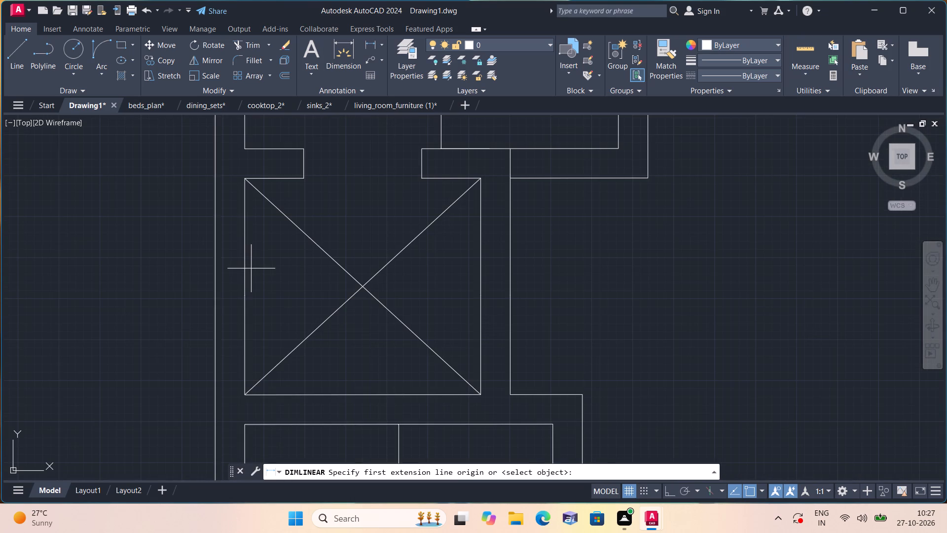
pyautogui.click(248, 267)
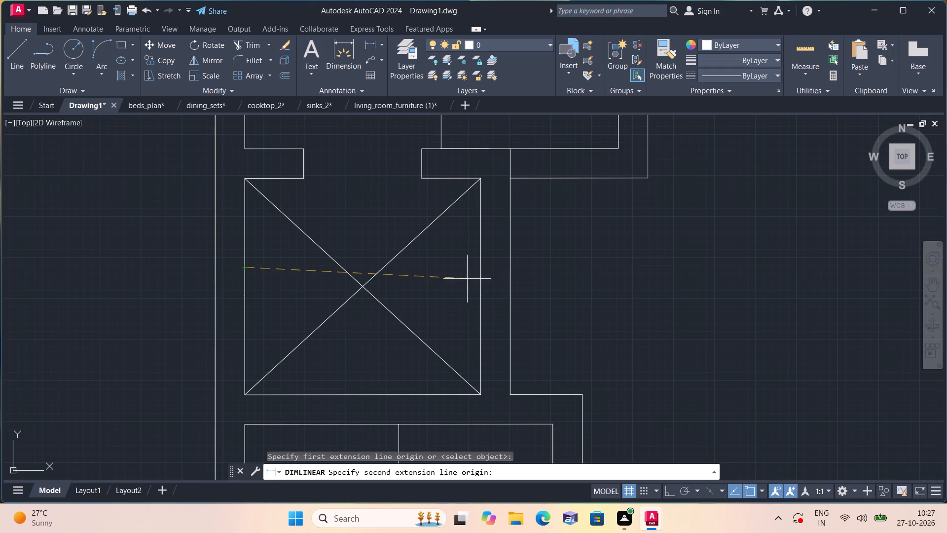
pyautogui.click(480, 273)
pyautogui.click(468, 263)
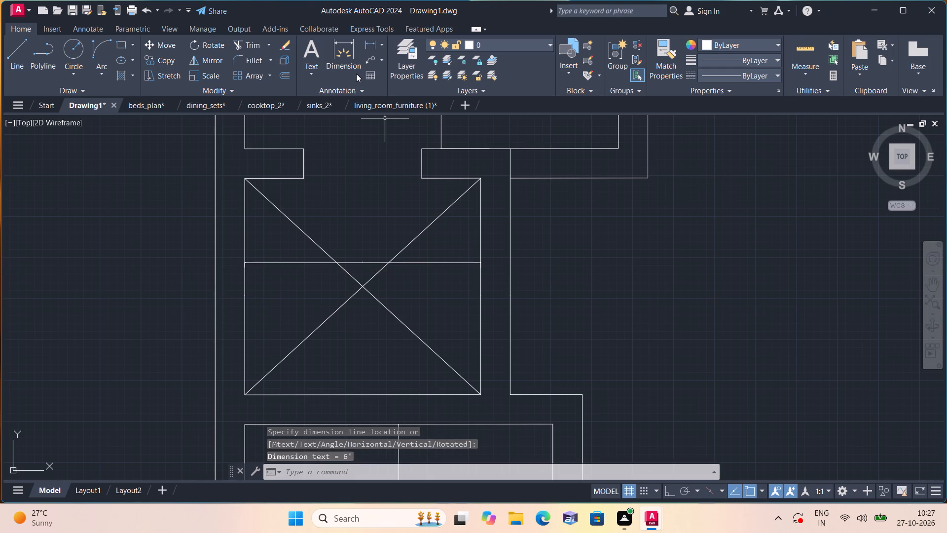
pyautogui.click(372, 40)
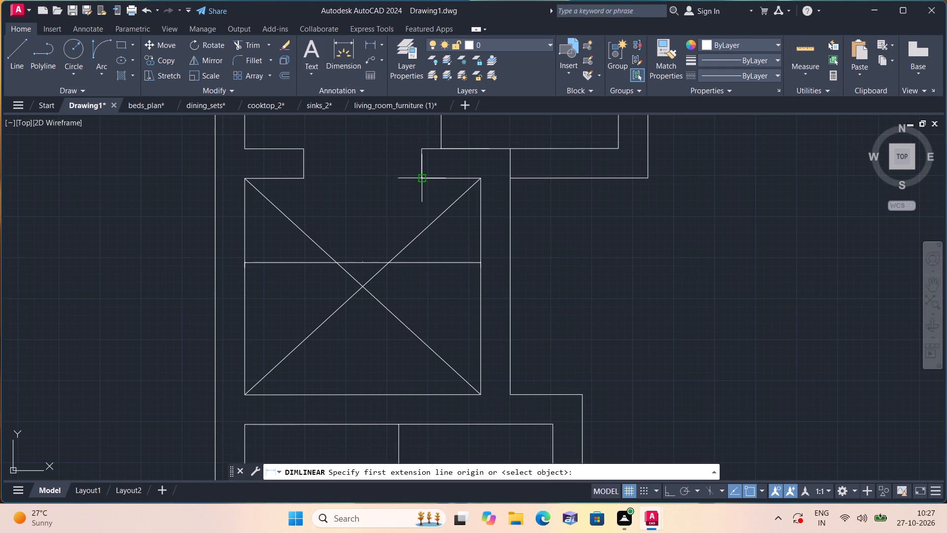
pyautogui.click(422, 179)
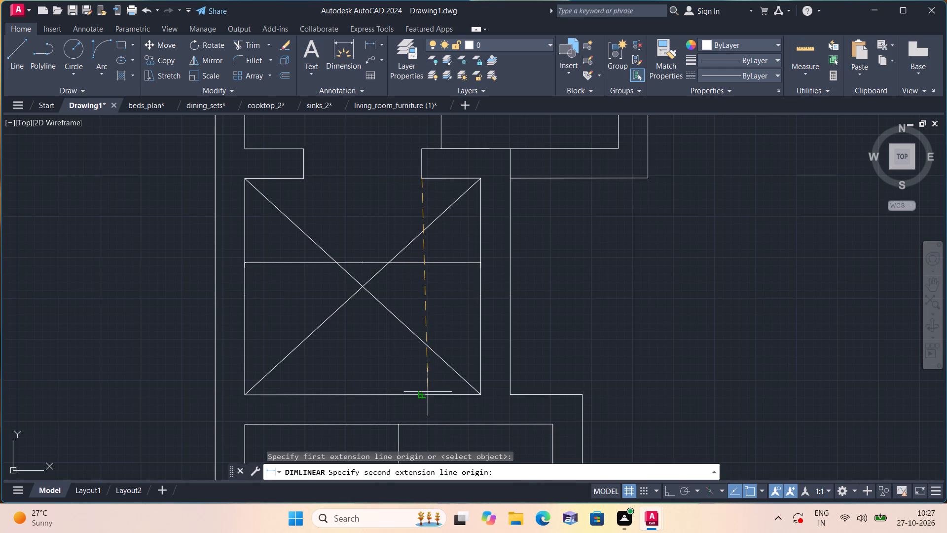
pyautogui.click(428, 392)
pyautogui.click(426, 383)
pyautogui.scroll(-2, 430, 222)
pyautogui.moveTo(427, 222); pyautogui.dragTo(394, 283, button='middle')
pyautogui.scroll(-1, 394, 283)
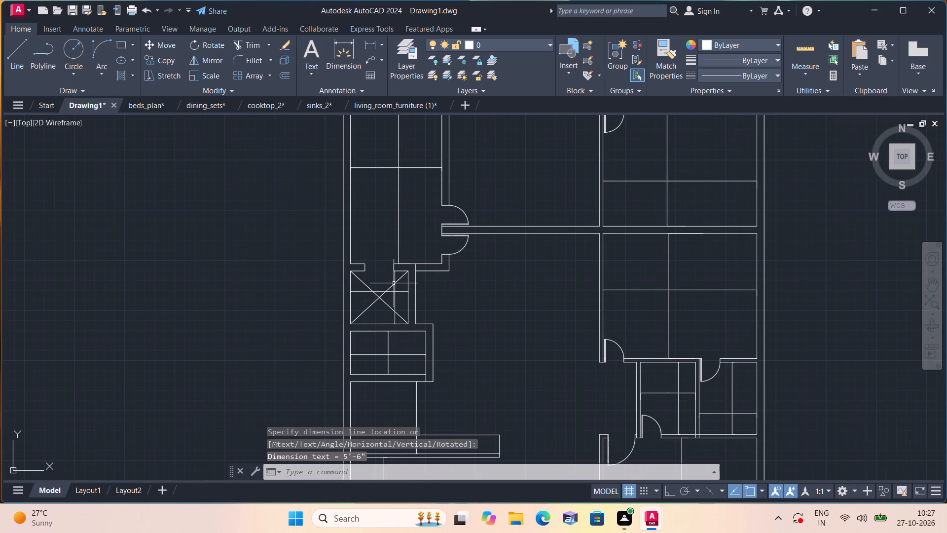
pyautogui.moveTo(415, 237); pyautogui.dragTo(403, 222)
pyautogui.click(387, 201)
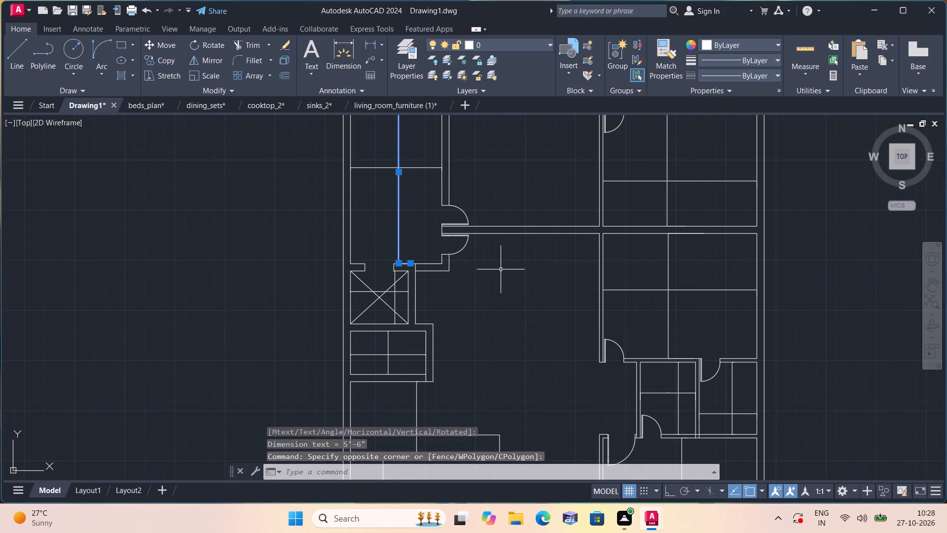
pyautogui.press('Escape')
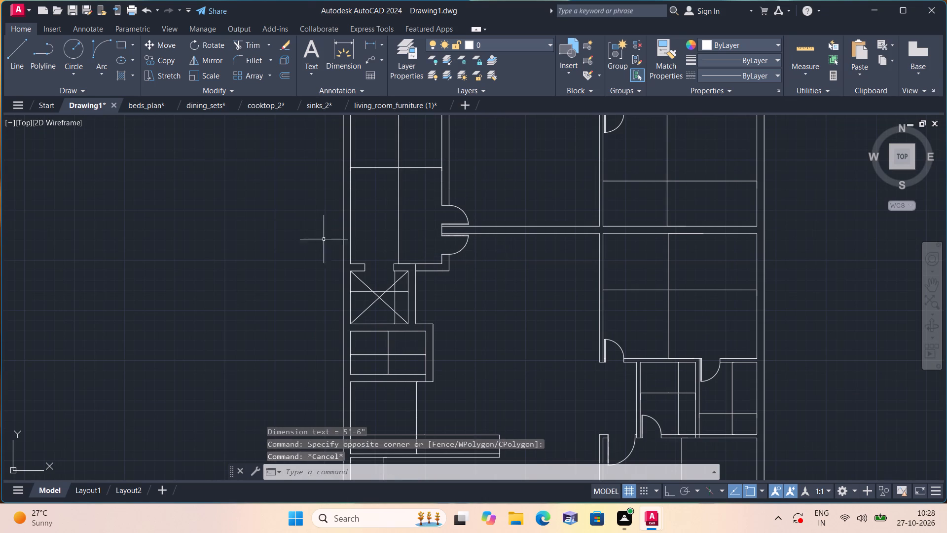
# Dimension the central hall's width horizontally from the shaft's outer wall to the wall of the east rooms.
pyautogui.click(367, 41)
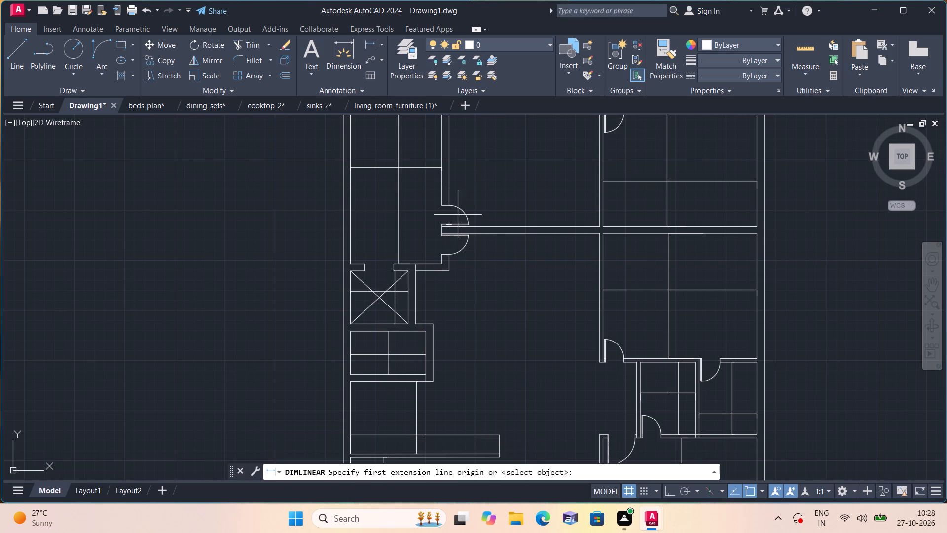
pyautogui.scroll(1, 462, 273)
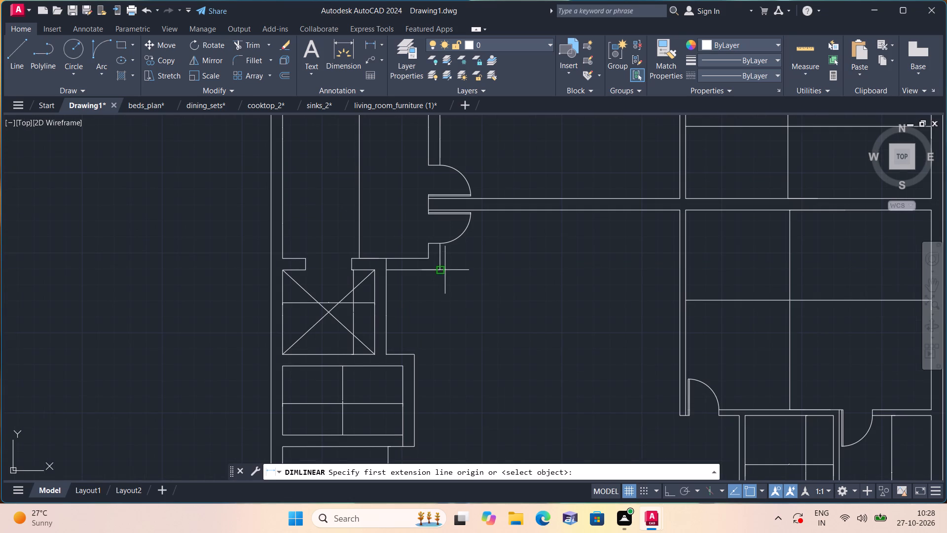
pyautogui.click(389, 297)
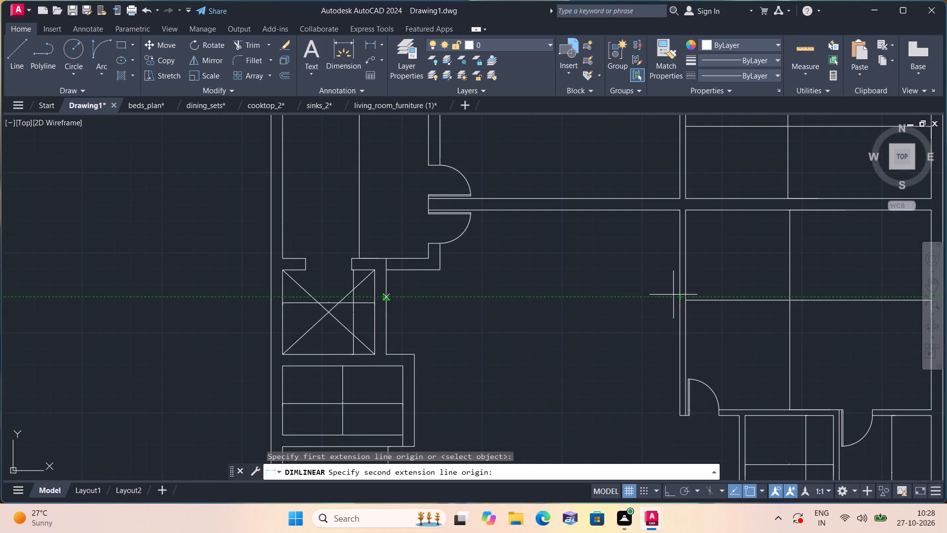
pyautogui.click(677, 294)
pyautogui.click(674, 289)
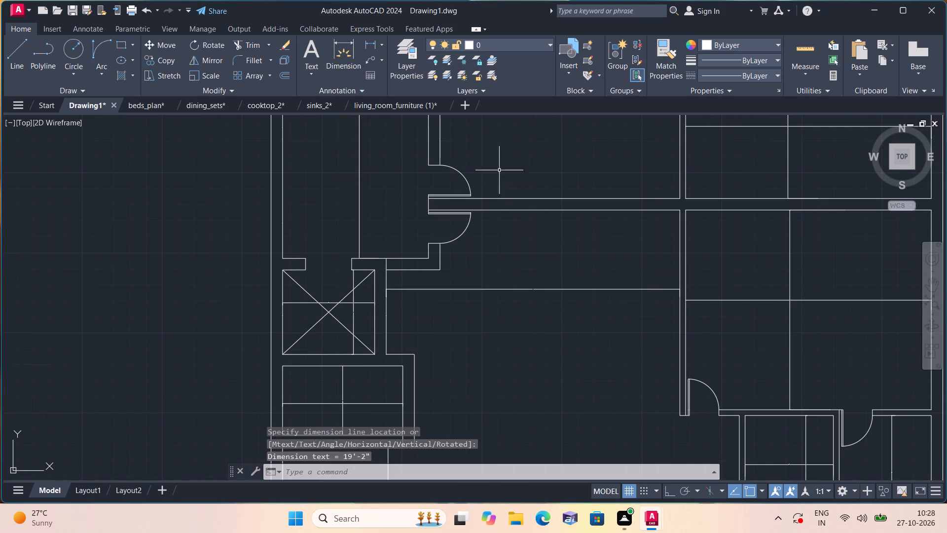
# Dimension the hall north of the central cross wall horizontally between its side walls and vertically down to the cross wall.
pyautogui.click(364, 43)
pyautogui.moveTo(422, 266); pyautogui.dragTo(429, 321, button='middle')
pyautogui.scroll(-2, 424, 301)
pyautogui.scroll(2, 429, 263)
pyautogui.click(444, 267)
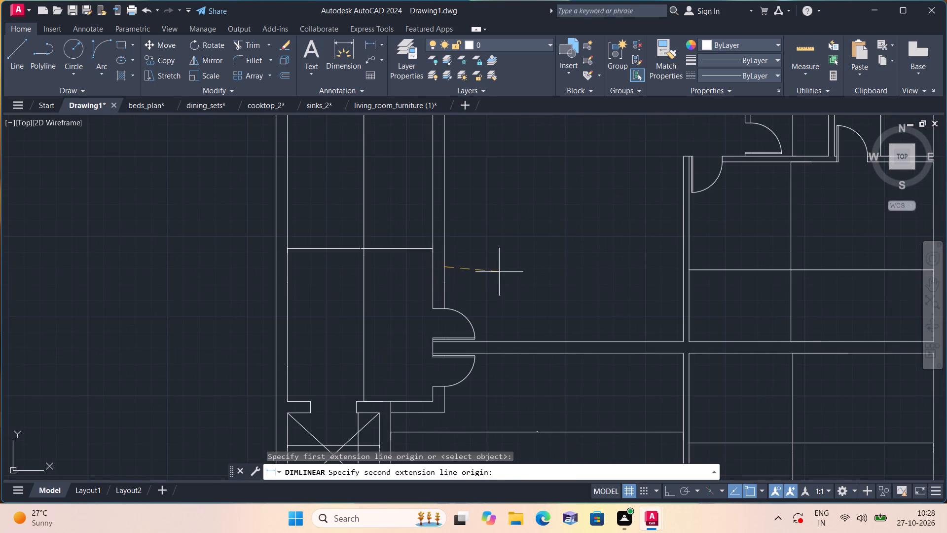
pyautogui.click(680, 266)
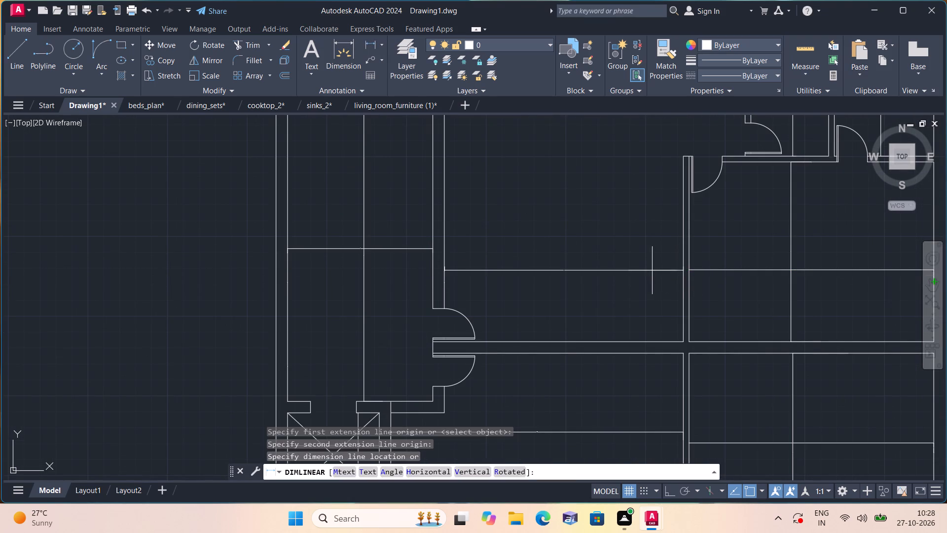
pyautogui.click(652, 270)
pyautogui.click(368, 46)
pyautogui.scroll(-1, 488, 242)
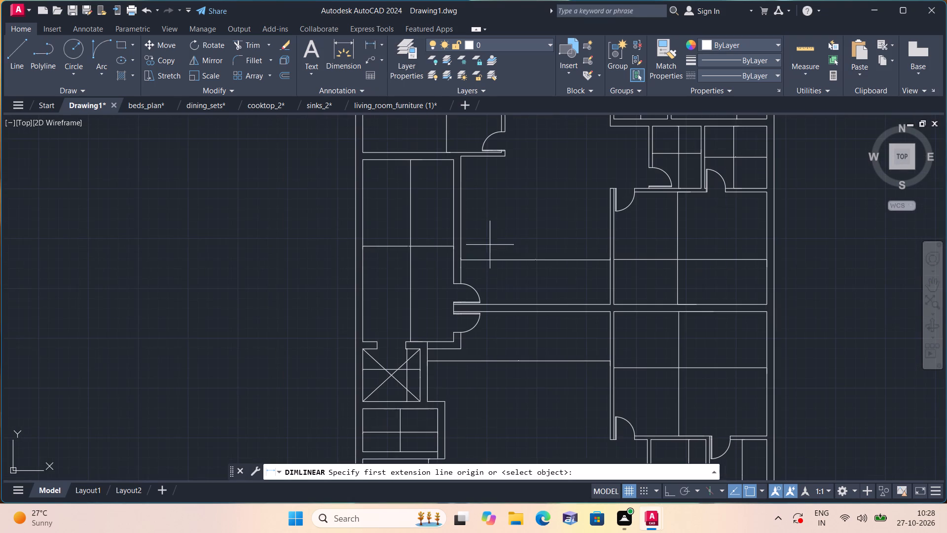
pyautogui.scroll(1, 505, 156)
pyautogui.click(505, 155)
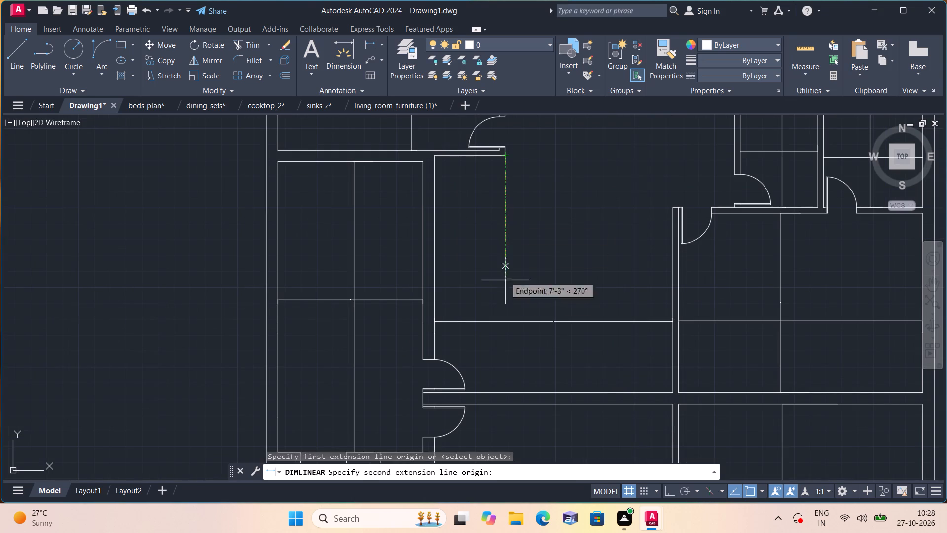
pyautogui.click(510, 391)
pyautogui.click(508, 383)
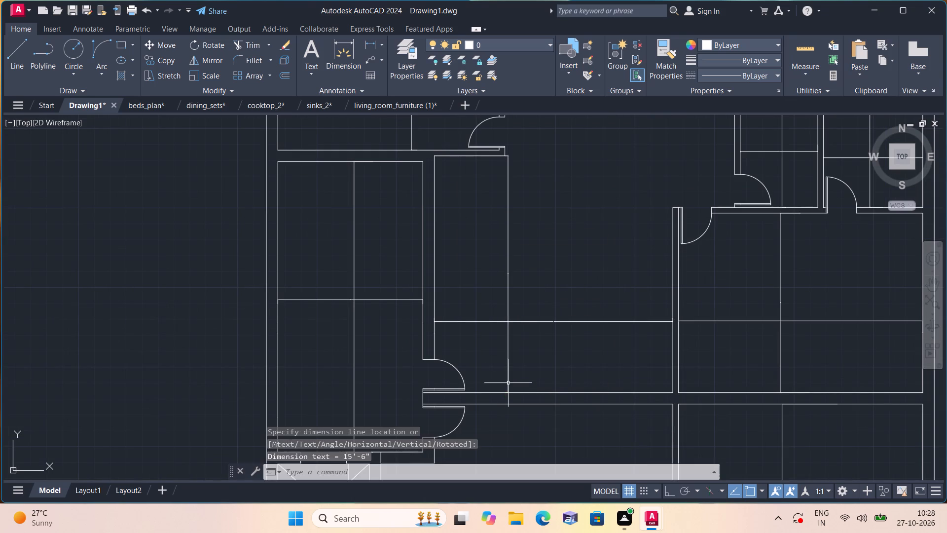
# Dimension the hall south of the central cross wall vertically, from the low partition wall up to the wall corner beside the west door.
pyautogui.click(369, 40)
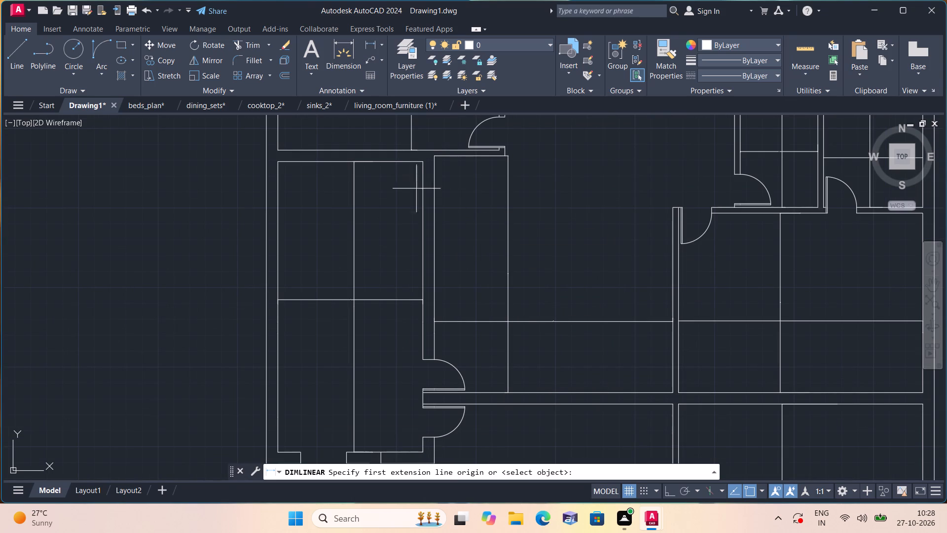
pyautogui.moveTo(475, 326); pyautogui.dragTo(483, 203, button='middle')
pyautogui.scroll(-1, 475, 326)
pyautogui.scroll(-1, 522, 313)
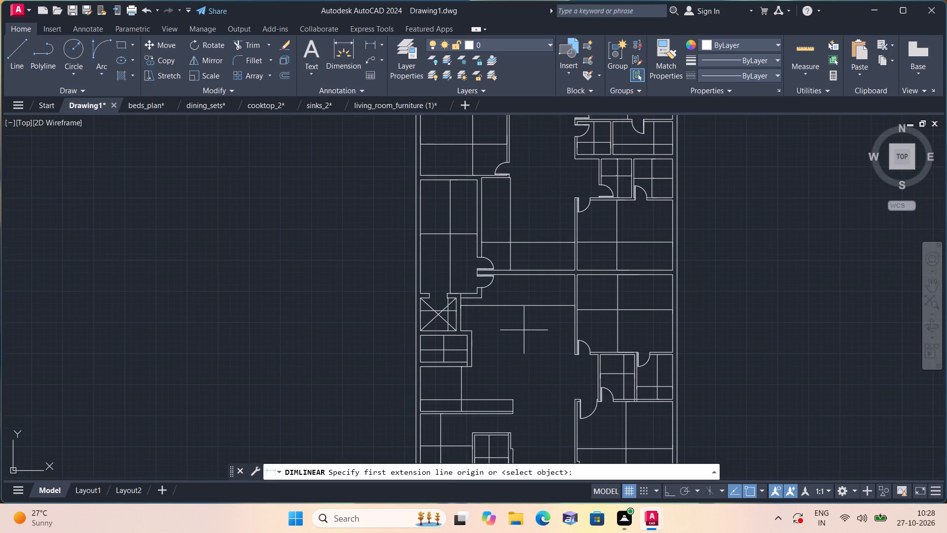
pyautogui.moveTo(518, 325); pyautogui.dragTo(509, 300, button='middle')
pyautogui.scroll(2, 507, 386)
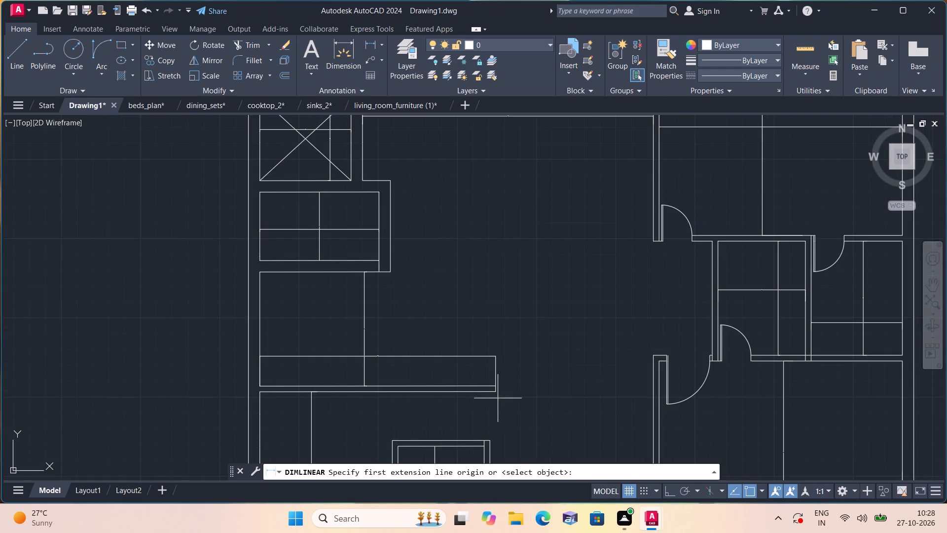
pyautogui.scroll(2, 496, 397)
pyautogui.scroll(-1, 491, 372)
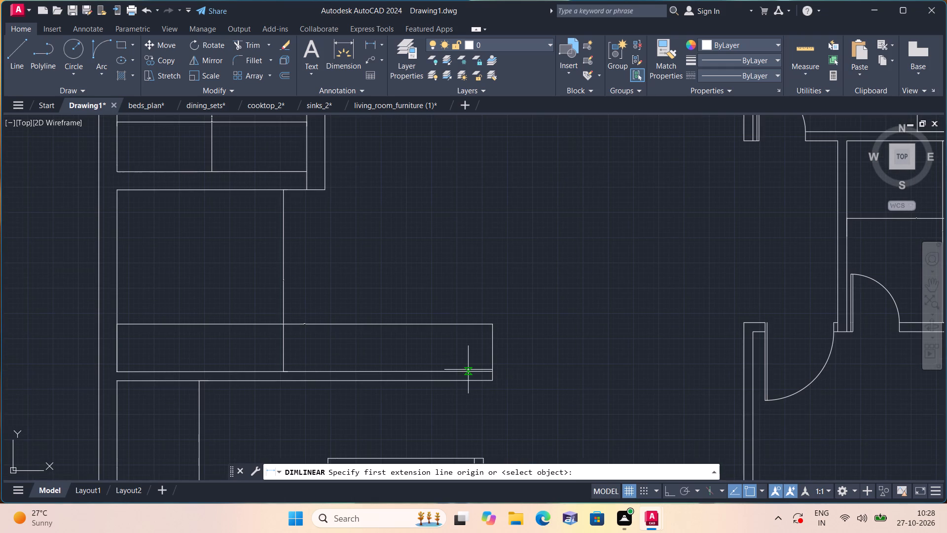
pyautogui.click(468, 370)
pyautogui.scroll(-1, 434, 198)
pyautogui.moveTo(432, 203); pyautogui.dragTo(490, 341, button='middle')
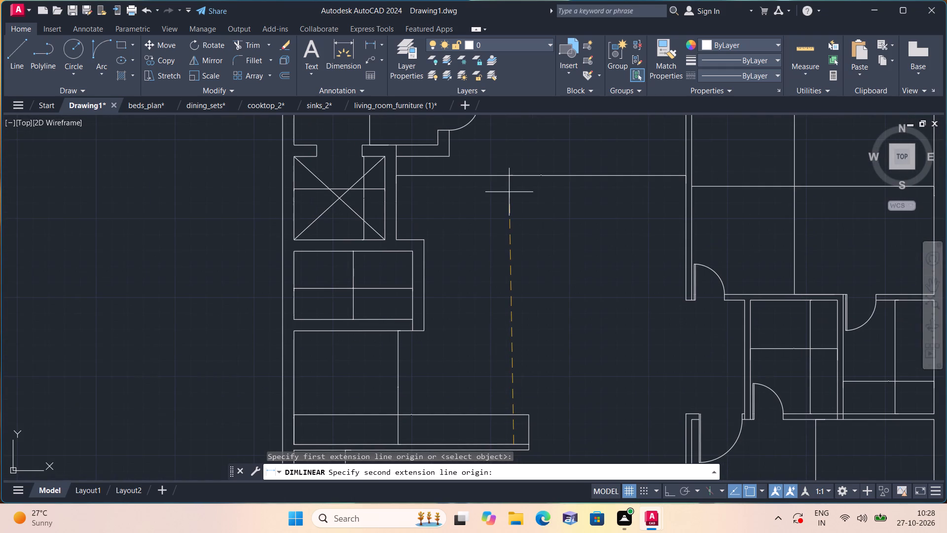
pyautogui.click(452, 157)
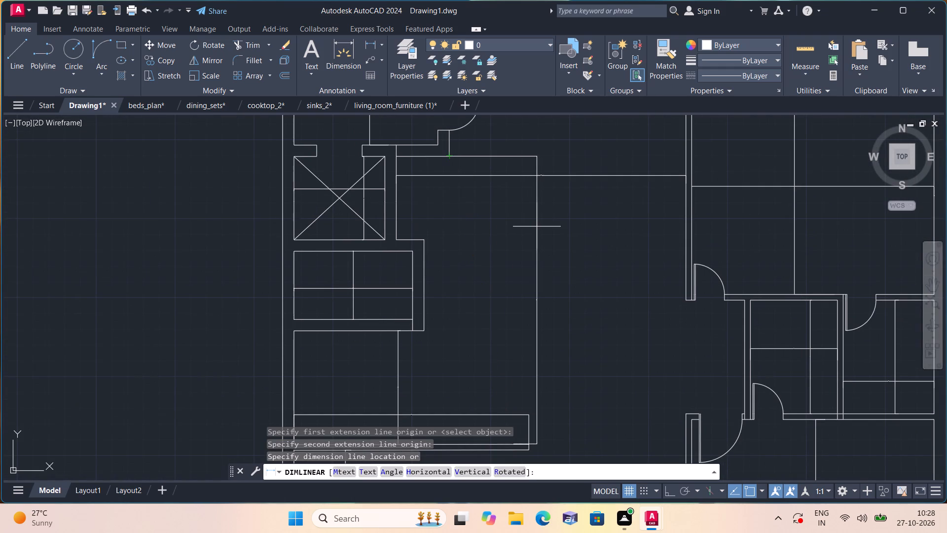
pyautogui.click(537, 227)
# Select all similar linear dimensions in the plan and set their text height to 6".
pyautogui.moveTo(567, 265); pyautogui.dragTo(534, 226)
pyautogui.click(511, 193)
pyautogui.rightClick(491, 222)
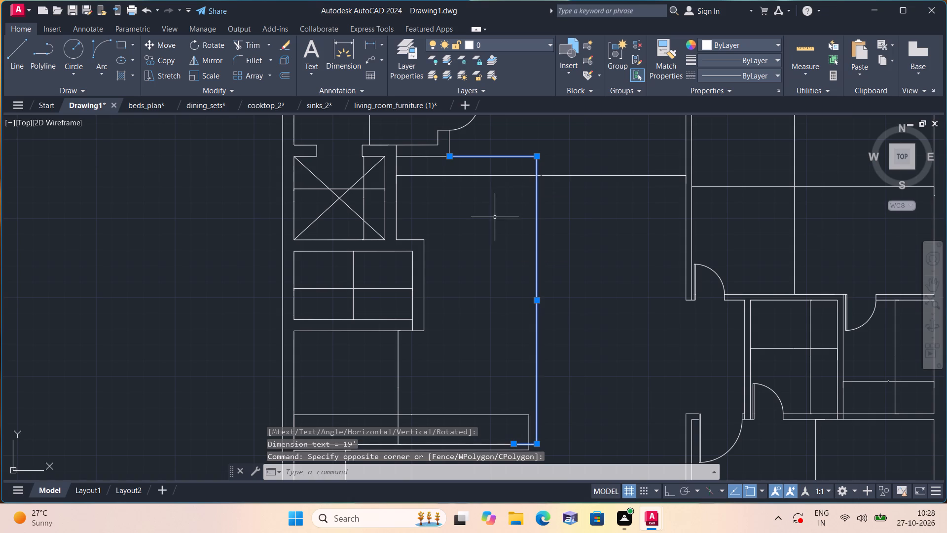
pyautogui.click(542, 387)
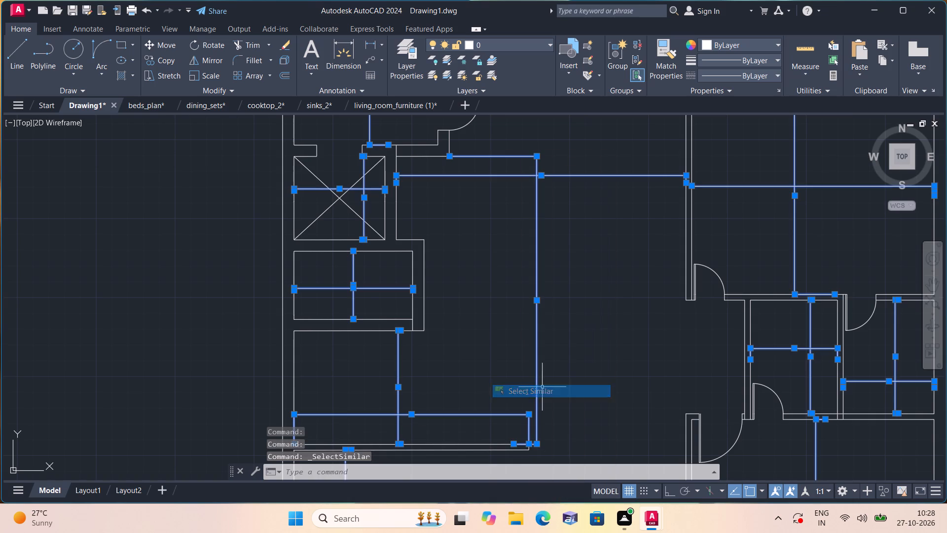
pyautogui.rightClick(542, 385)
pyautogui.click(572, 362)
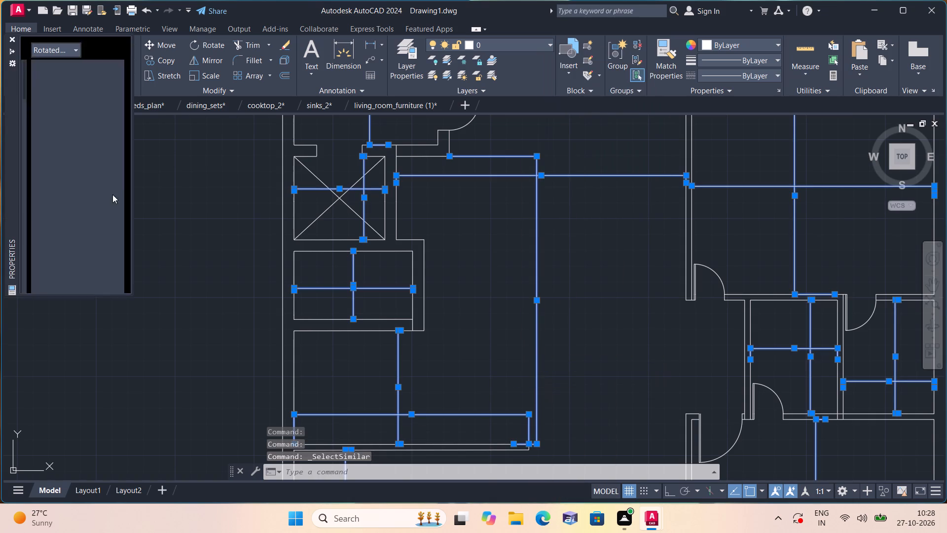
pyautogui.scroll(-5, 93, 223)
pyautogui.scroll(-1, 94, 266)
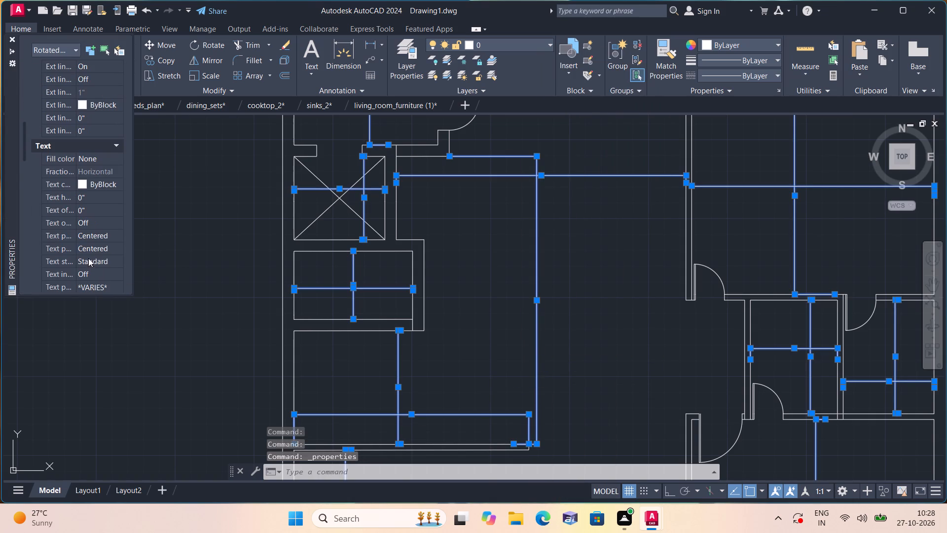
pyautogui.click(91, 197)
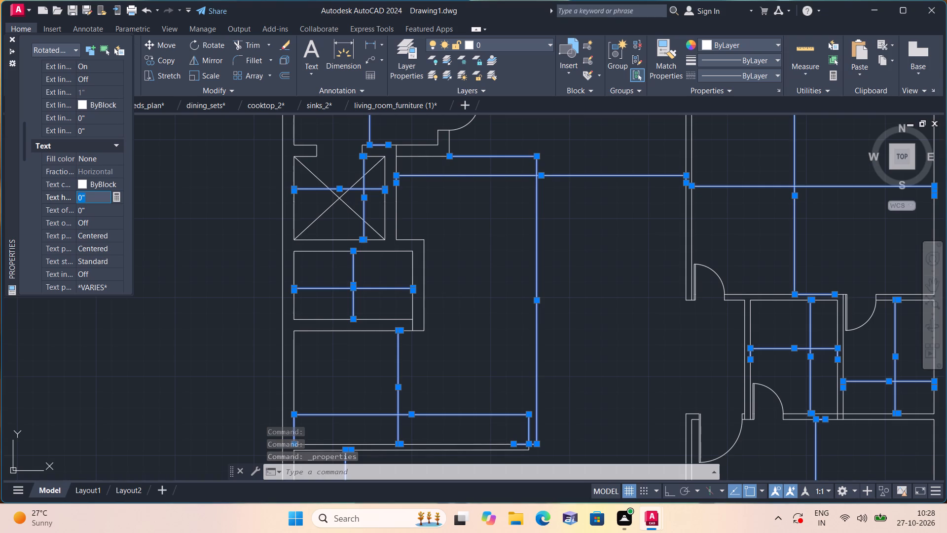
pyautogui.press('BackSpace')
pyautogui.write('6"')
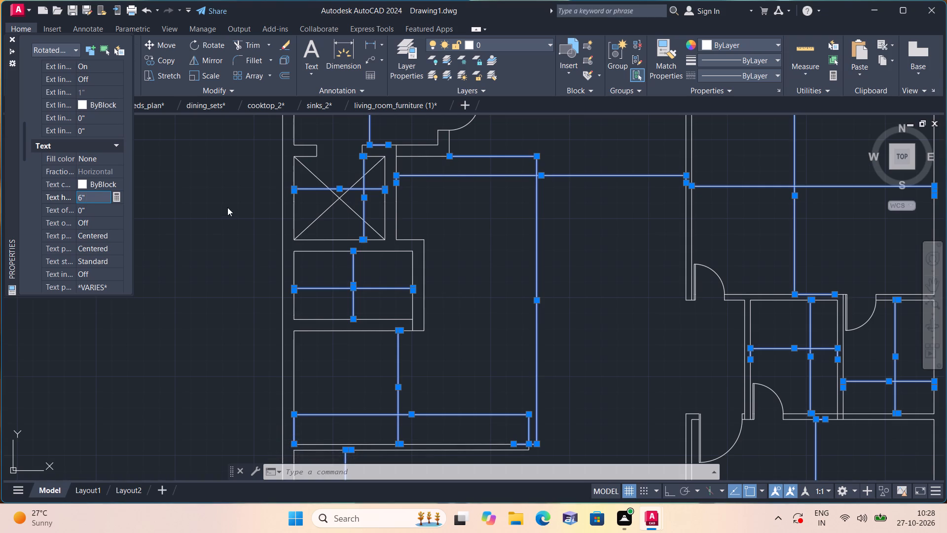
pyautogui.click(227, 207)
pyautogui.click(10, 37)
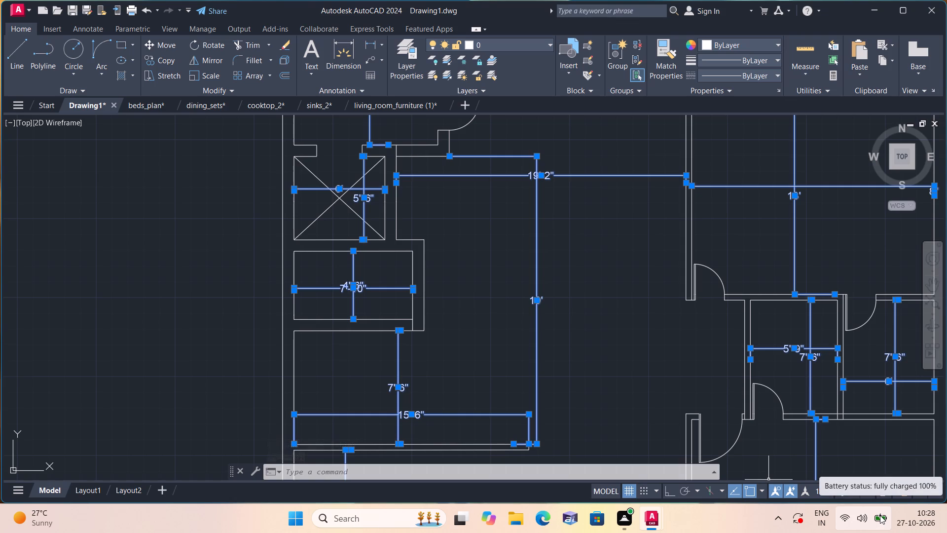
pyautogui.press('Escape')
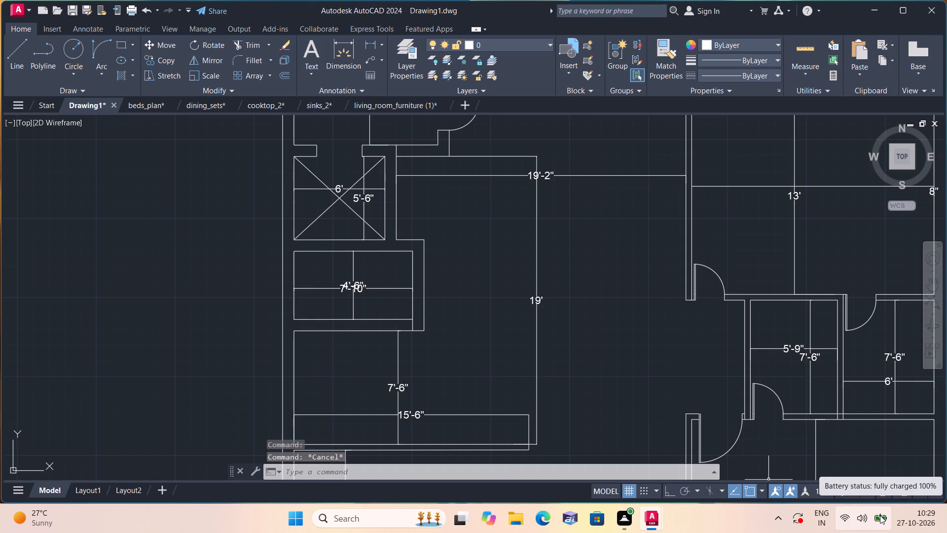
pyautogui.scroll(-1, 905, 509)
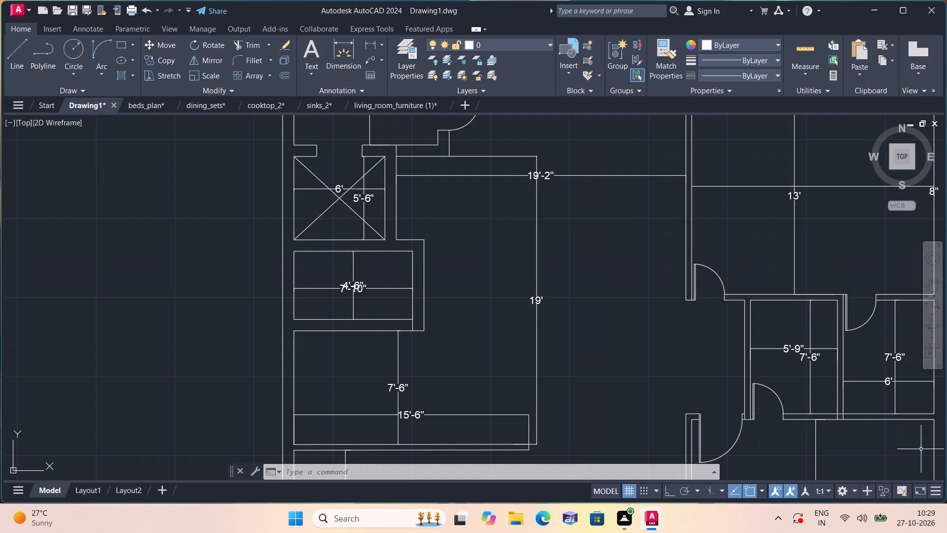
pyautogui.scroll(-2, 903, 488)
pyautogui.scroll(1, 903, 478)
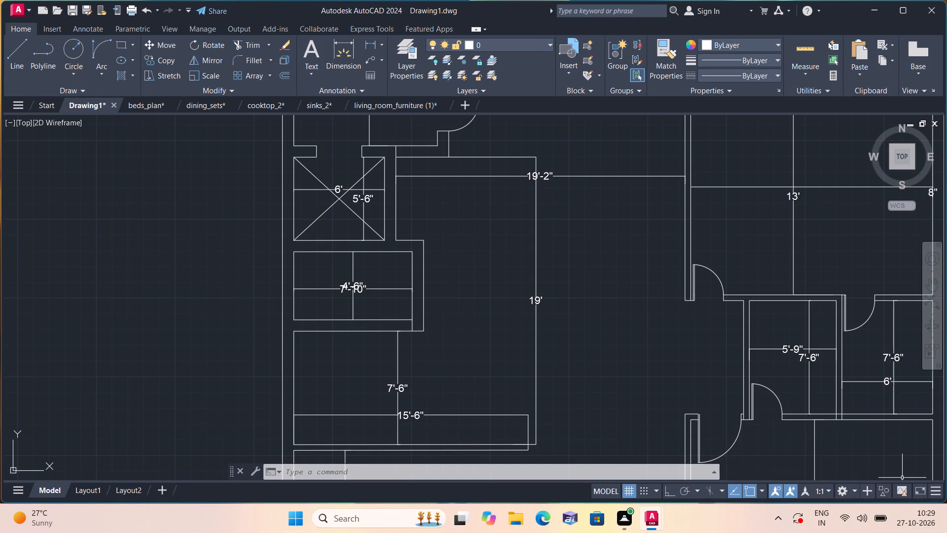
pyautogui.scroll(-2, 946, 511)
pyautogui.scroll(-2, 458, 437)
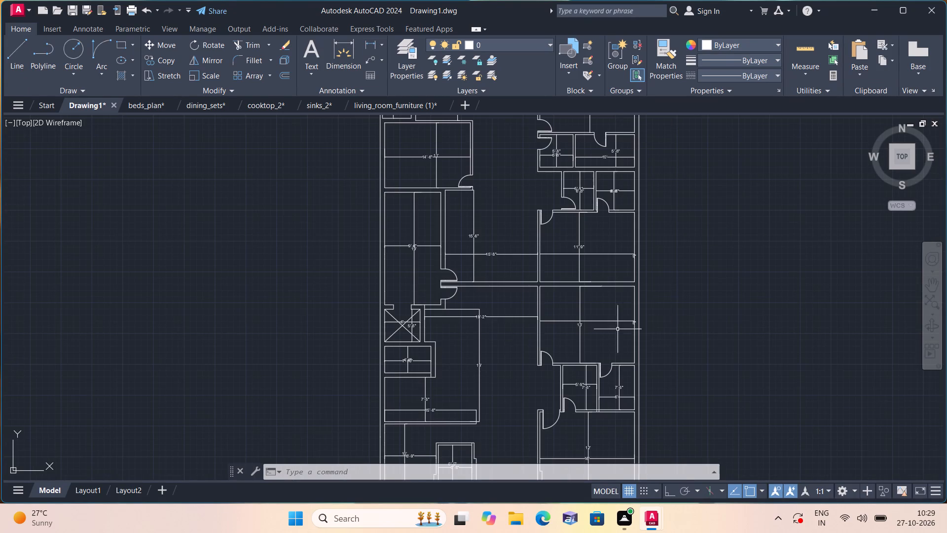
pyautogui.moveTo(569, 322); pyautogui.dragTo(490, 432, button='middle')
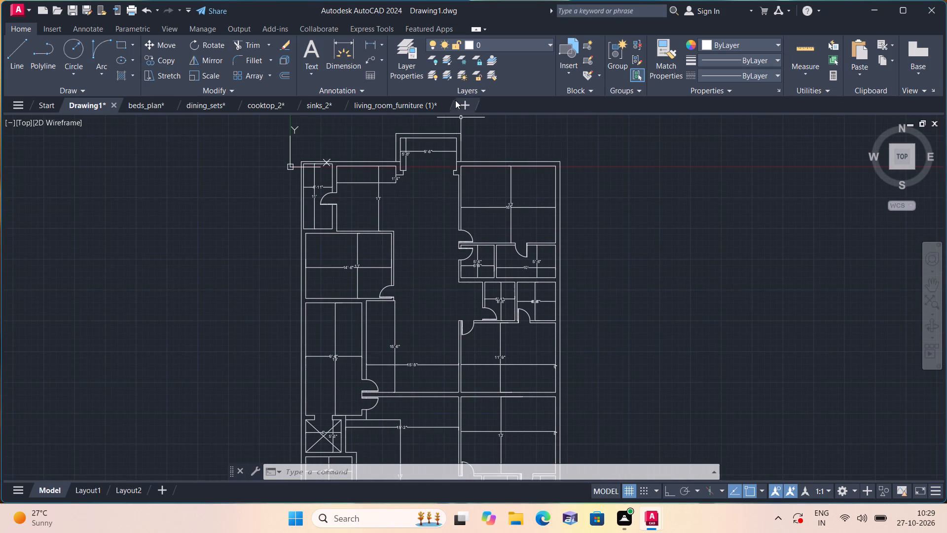
# Close living_room_furniture (1), sinks_2, cooktop_2, dining_sets and beds_plan, saving the changes to each, and keep Drawing1 open.
pyautogui.click(444, 102)
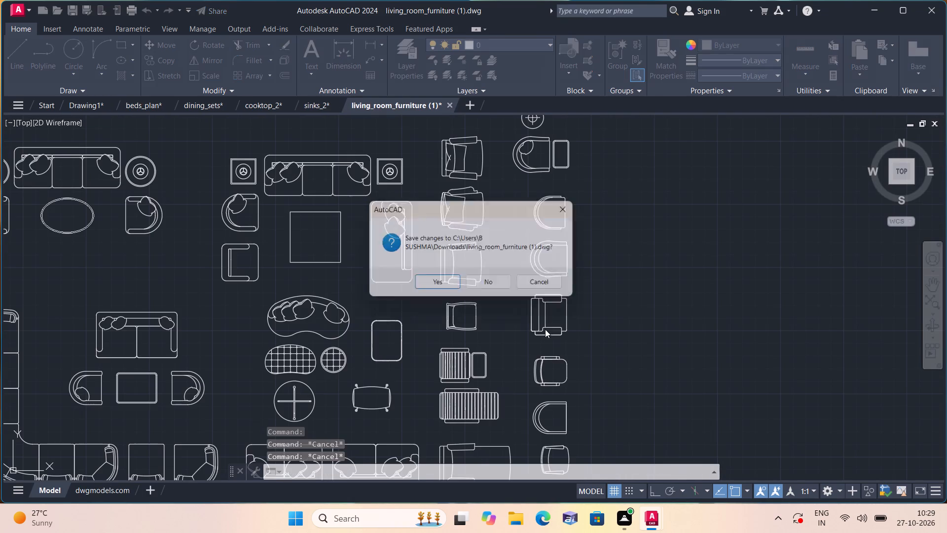
pyautogui.click(446, 282)
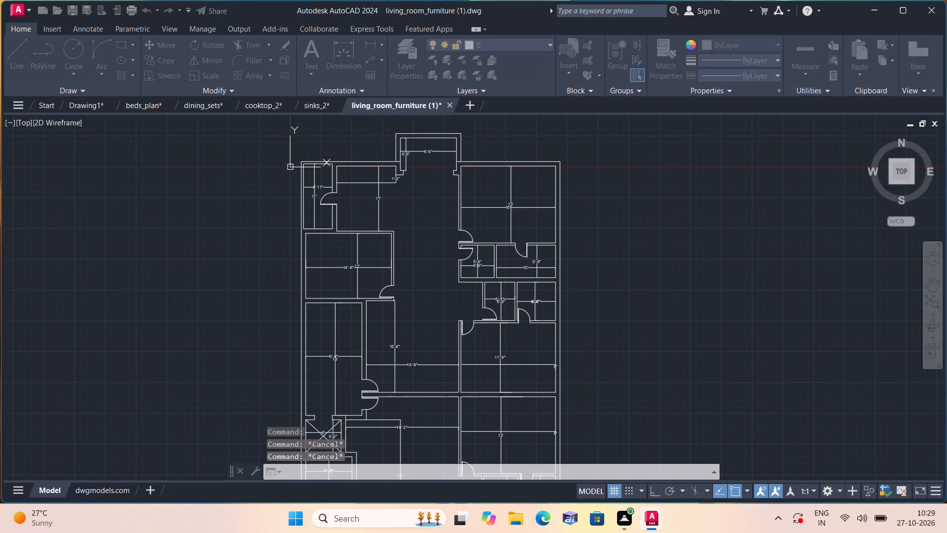
pyautogui.click(339, 105)
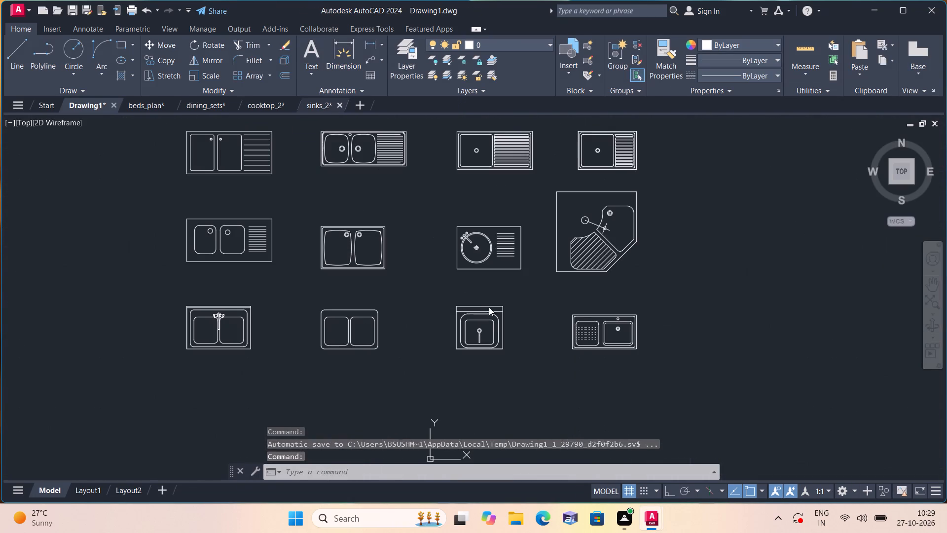
pyautogui.click(452, 277)
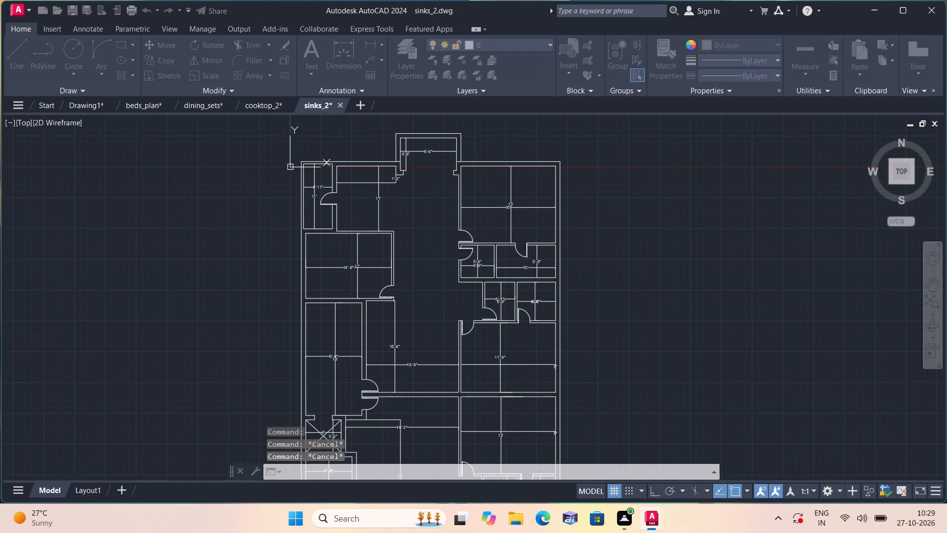
pyautogui.click(288, 105)
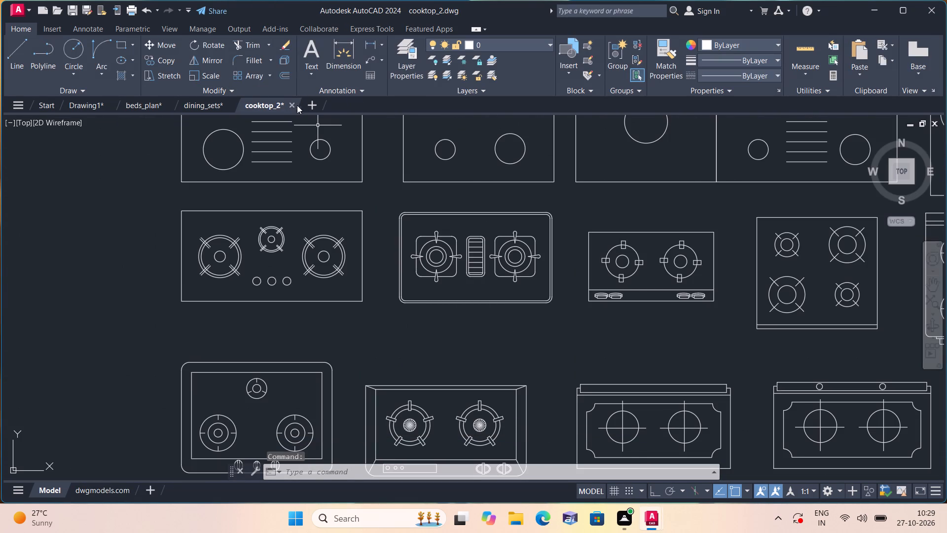
pyautogui.click(293, 103)
pyautogui.click(453, 288)
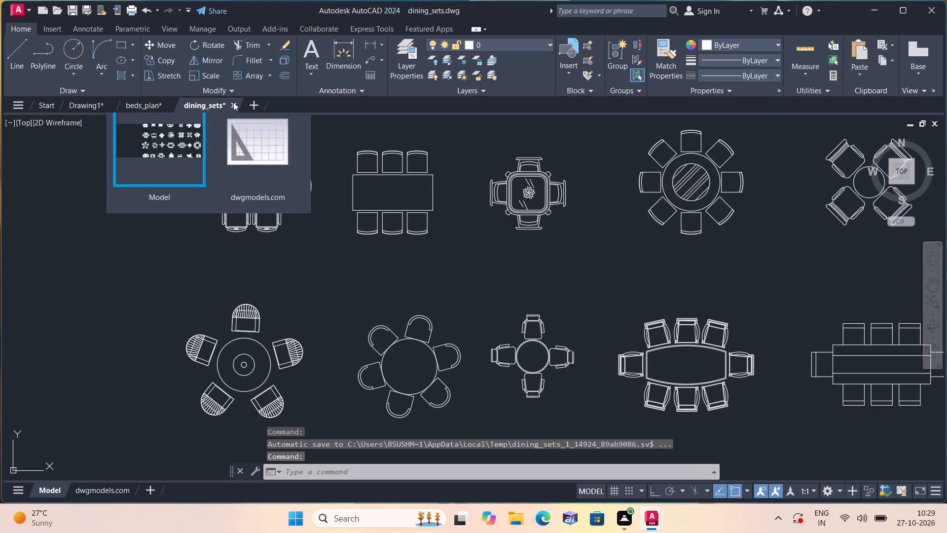
pyautogui.click(233, 102)
pyautogui.click(459, 288)
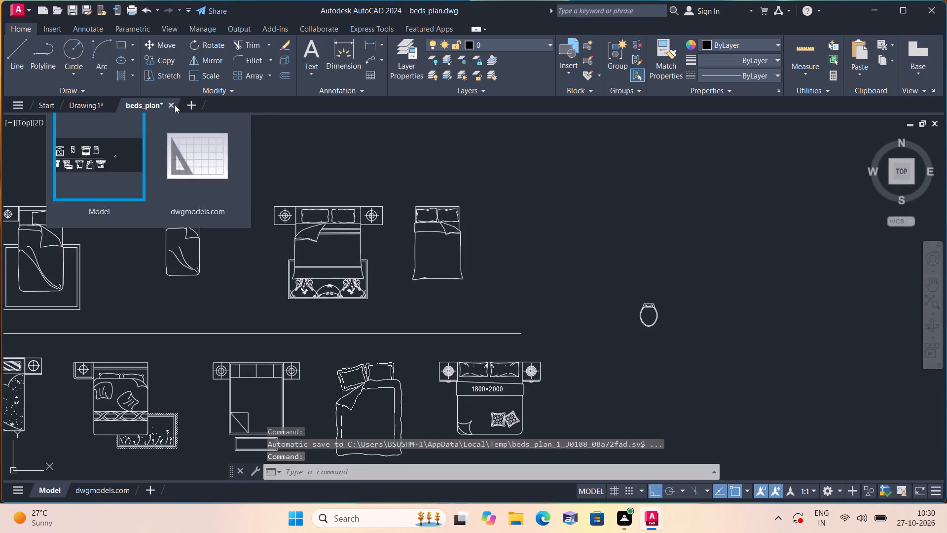
pyautogui.click(175, 105)
pyautogui.click(453, 283)
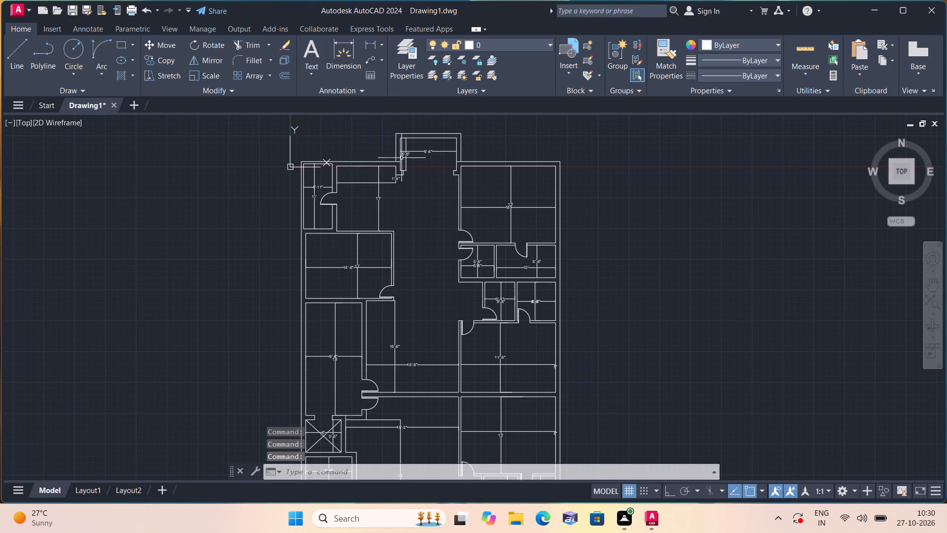
# Inspect the dimension text in the northwest rooms and around the northern entrance recess.
pyautogui.scroll(2, 548, 196)
pyautogui.moveTo(338, 206); pyautogui.dragTo(443, 312, button='middle')
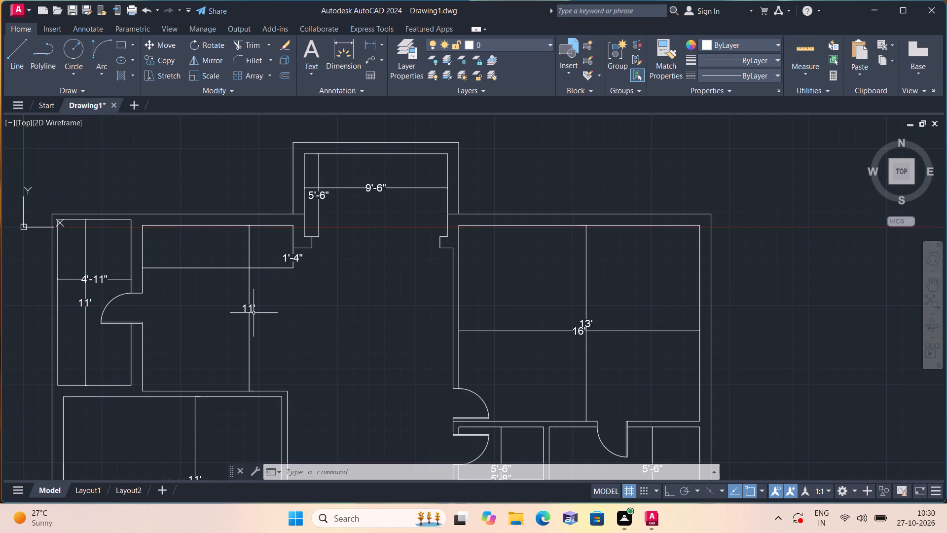
pyautogui.scroll(1, 194, 279)
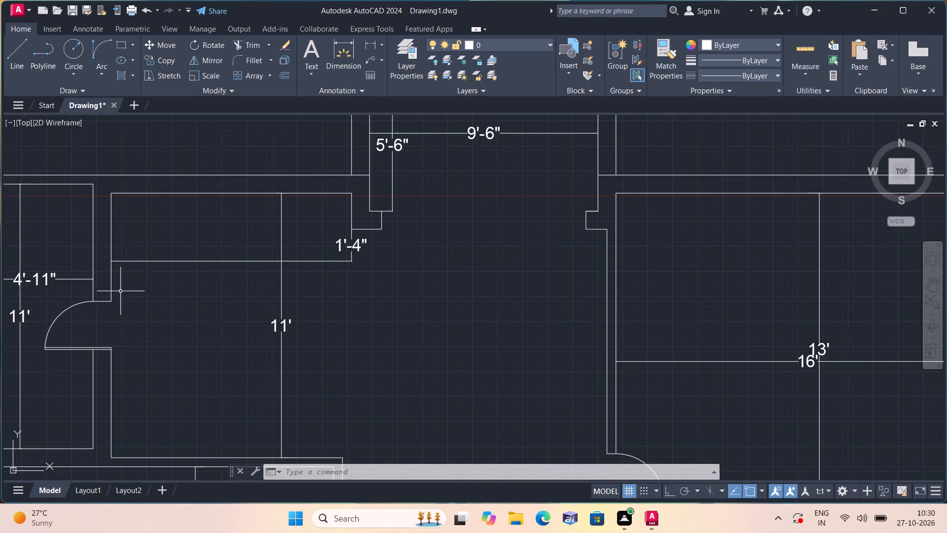
pyautogui.moveTo(119, 292); pyautogui.dragTo(169, 304, button='middle')
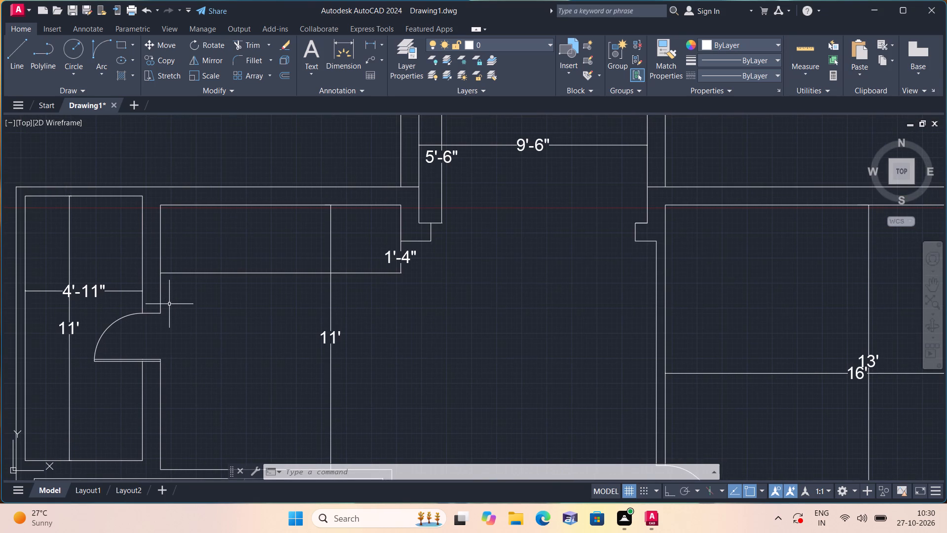
pyautogui.moveTo(122, 328); pyautogui.dragTo(134, 326, button='middle')
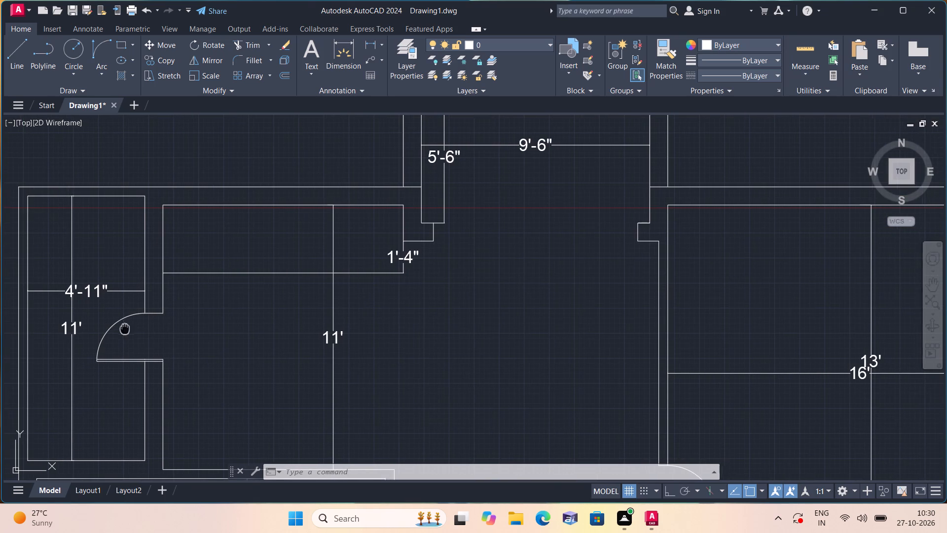
pyautogui.moveTo(134, 326); pyautogui.dragTo(274, 334, button='middle')
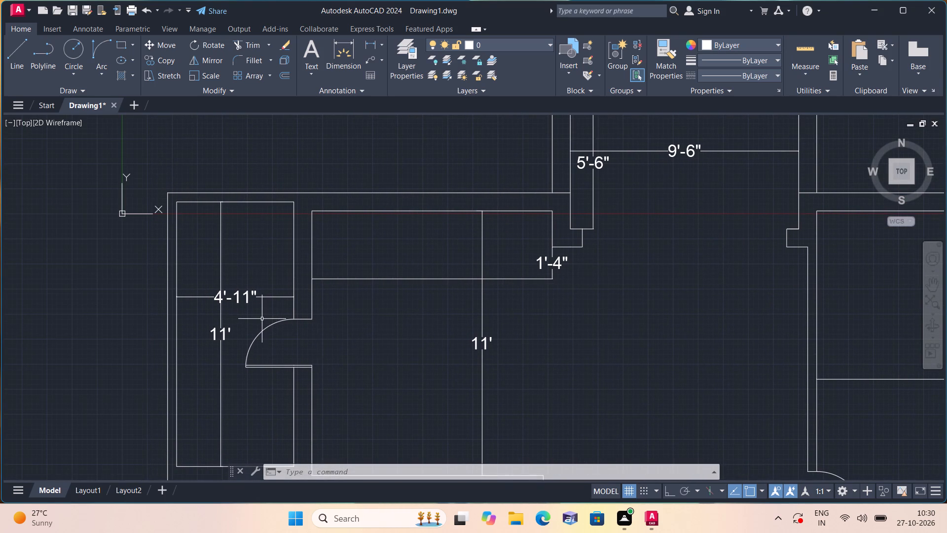
pyautogui.scroll(1, 253, 319)
pyautogui.click(230, 309)
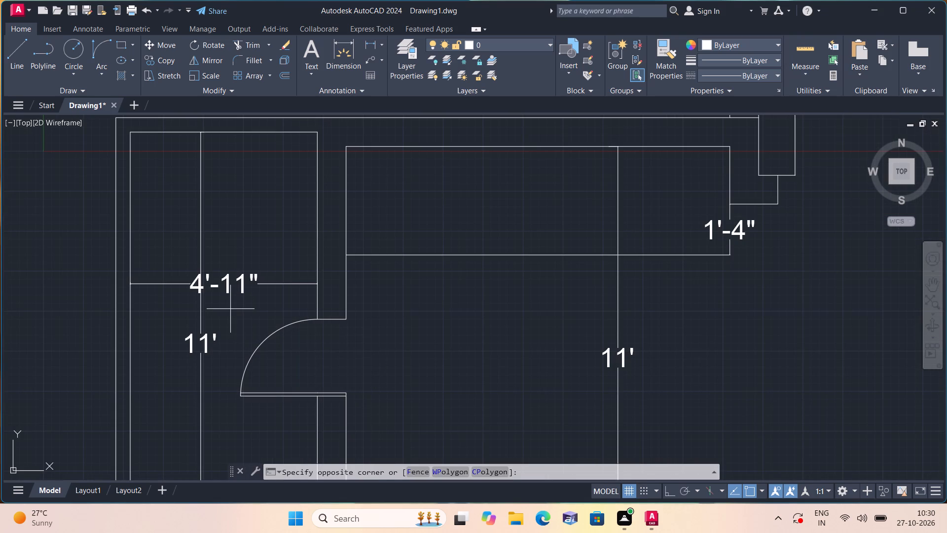
pyautogui.scroll(-1, 230, 309)
pyautogui.moveTo(230, 309); pyautogui.dragTo(225, 219, button='middle')
pyautogui.scroll(-1, 225, 219)
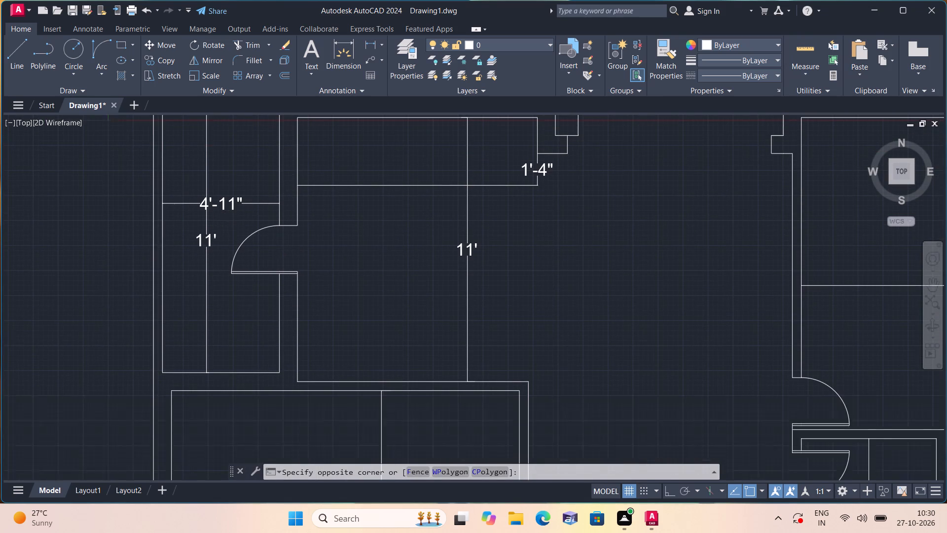
pyautogui.scroll(-1, 225, 219)
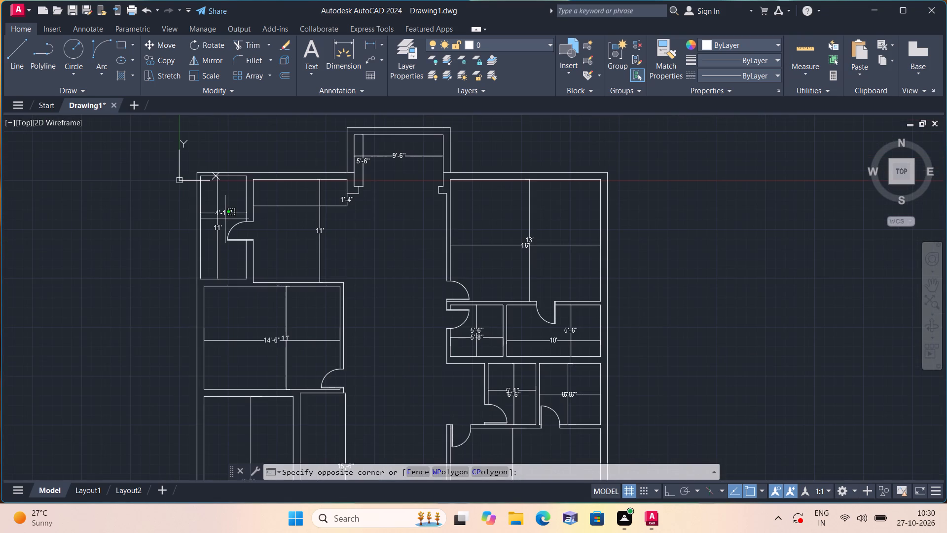
pyautogui.scroll(2, 378, 232)
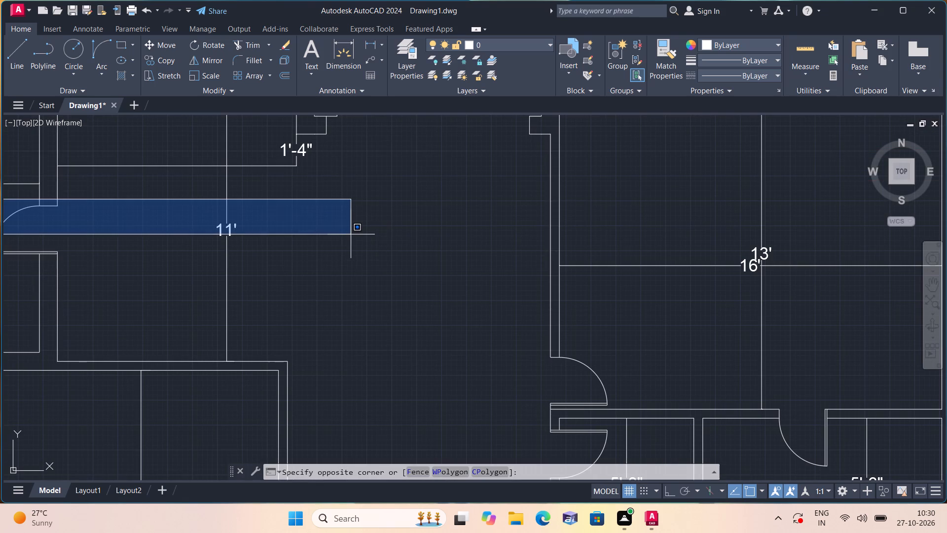
pyautogui.moveTo(2, 187); pyautogui.dragTo(218, 310, button='middle')
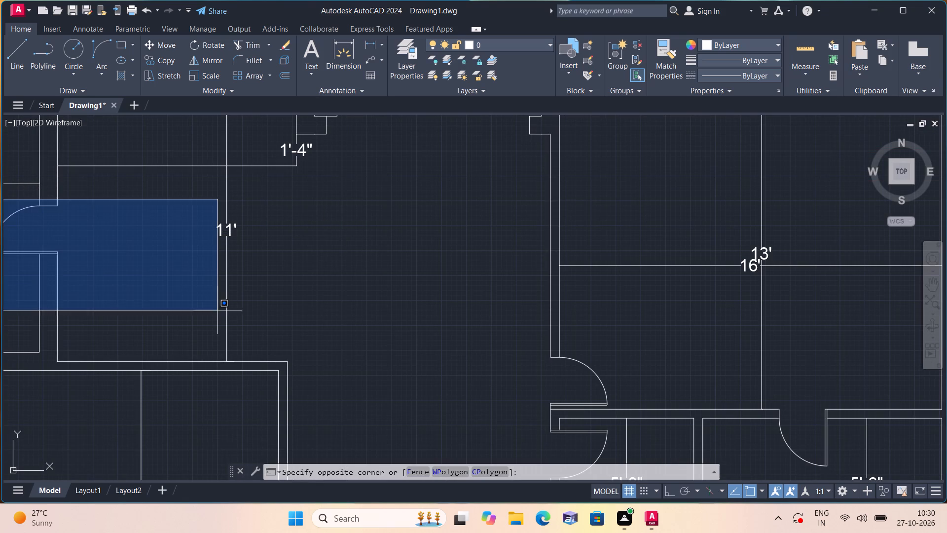
pyautogui.scroll(-1, 74, 236)
pyautogui.moveTo(88, 234); pyautogui.dragTo(512, 361, button='middle')
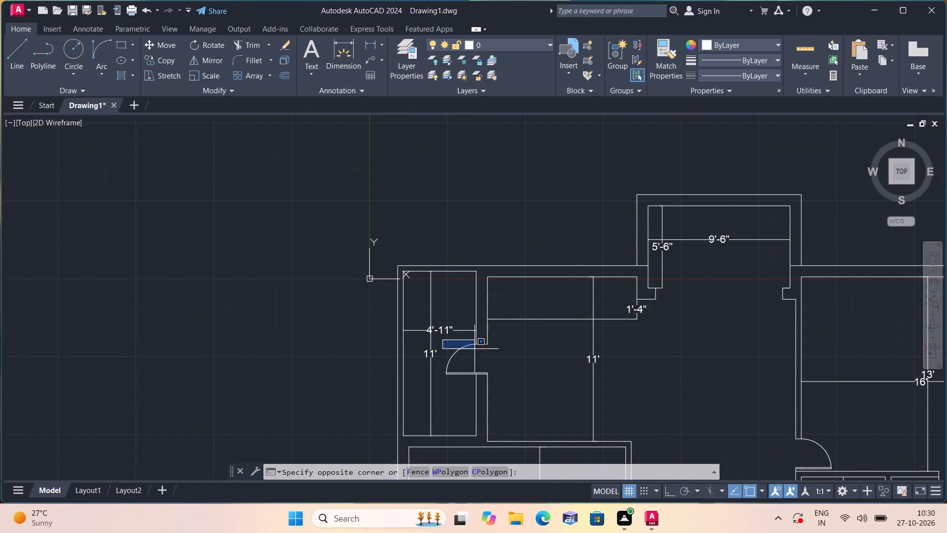
pyautogui.scroll(1, 439, 345)
pyautogui.press('Escape')
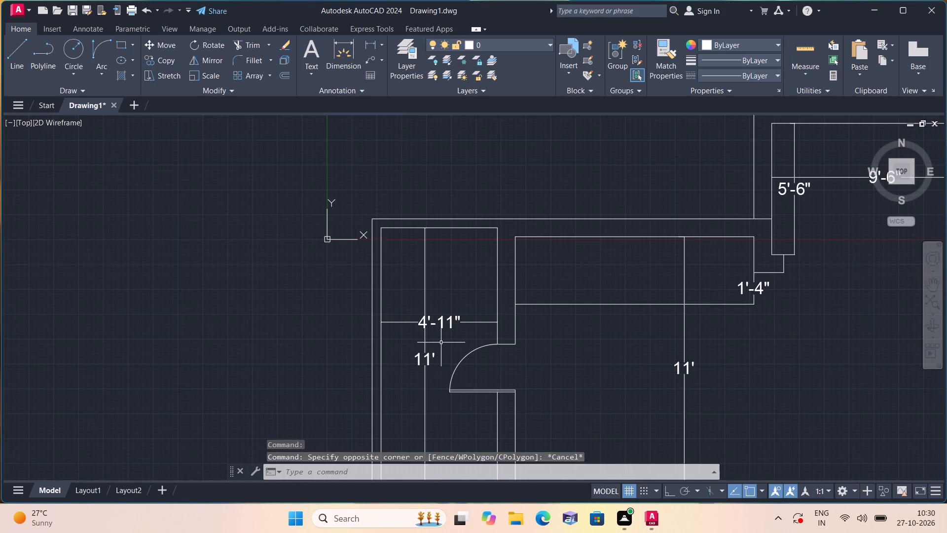
pyautogui.scroll(2, 442, 341)
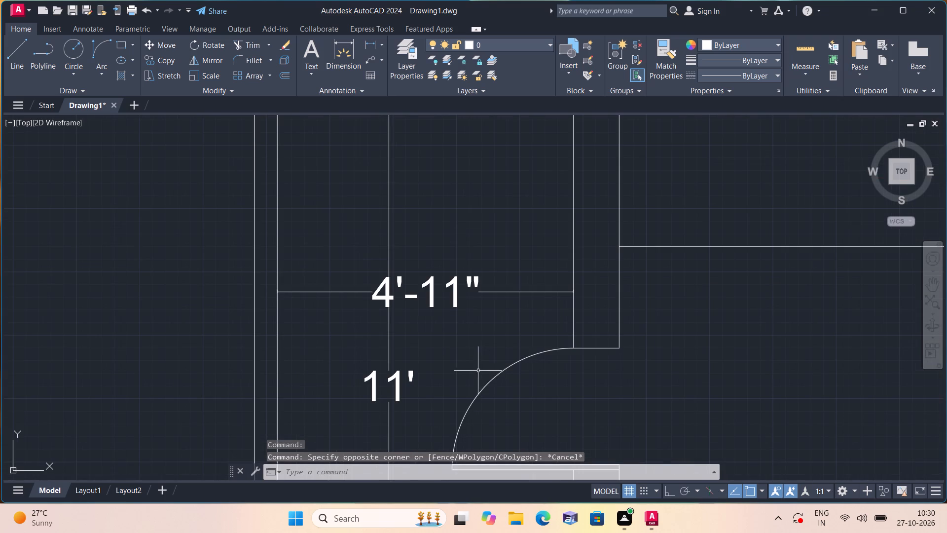
pyautogui.scroll(1, 421, 280)
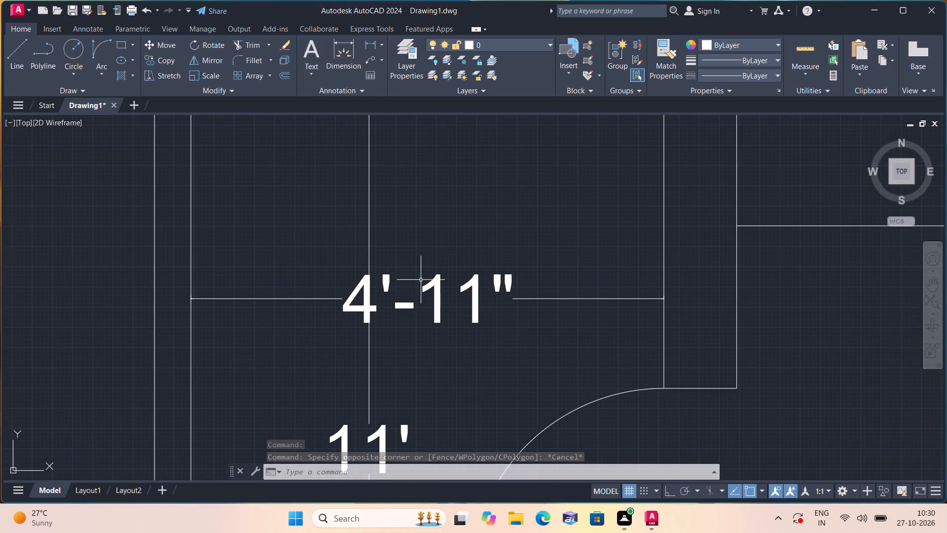
pyautogui.moveTo(433, 301); pyautogui.dragTo(232, 455, button='middle')
pyautogui.scroll(-1, 430, 301)
pyautogui.scroll(-2, 242, 445)
pyautogui.scroll(-1, 319, 407)
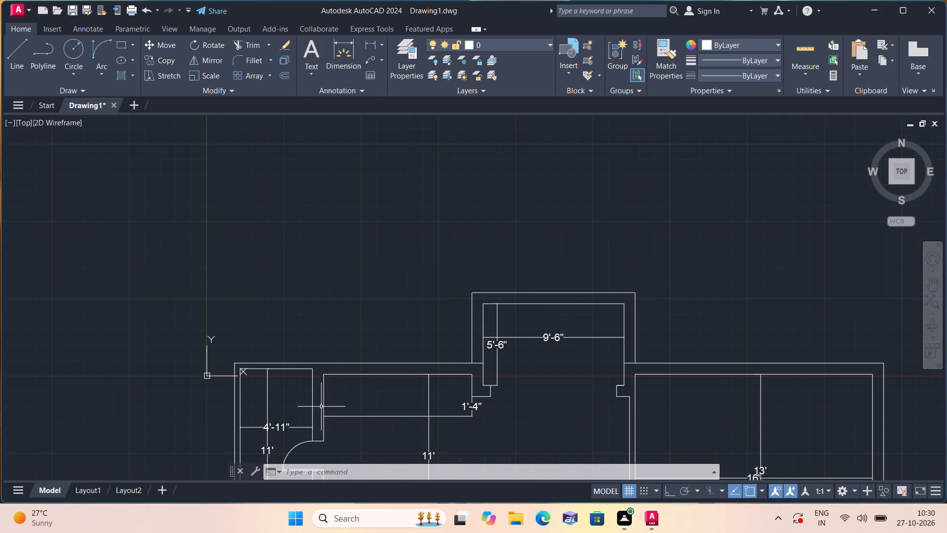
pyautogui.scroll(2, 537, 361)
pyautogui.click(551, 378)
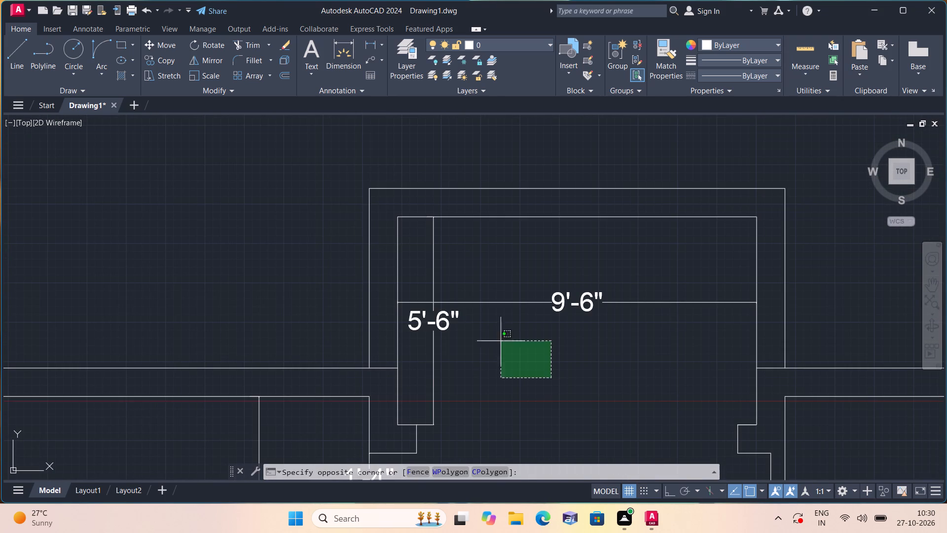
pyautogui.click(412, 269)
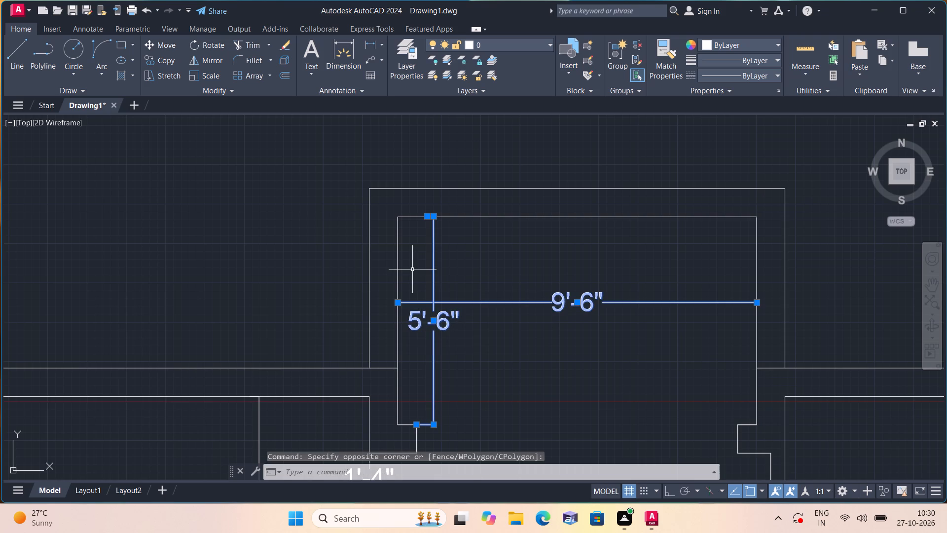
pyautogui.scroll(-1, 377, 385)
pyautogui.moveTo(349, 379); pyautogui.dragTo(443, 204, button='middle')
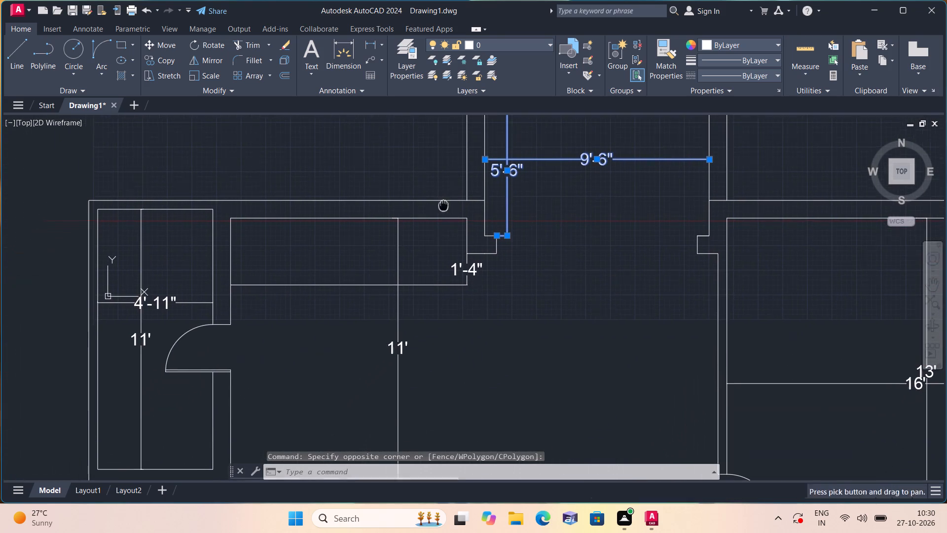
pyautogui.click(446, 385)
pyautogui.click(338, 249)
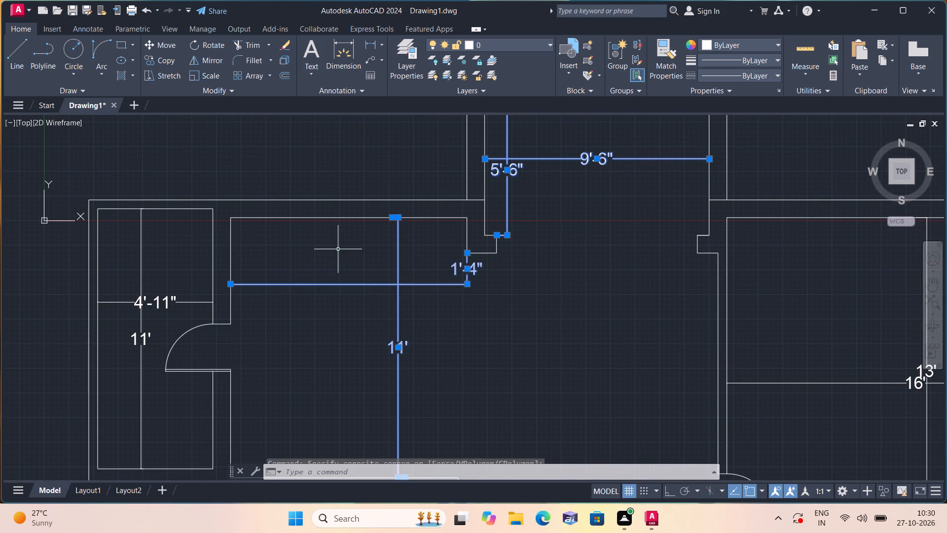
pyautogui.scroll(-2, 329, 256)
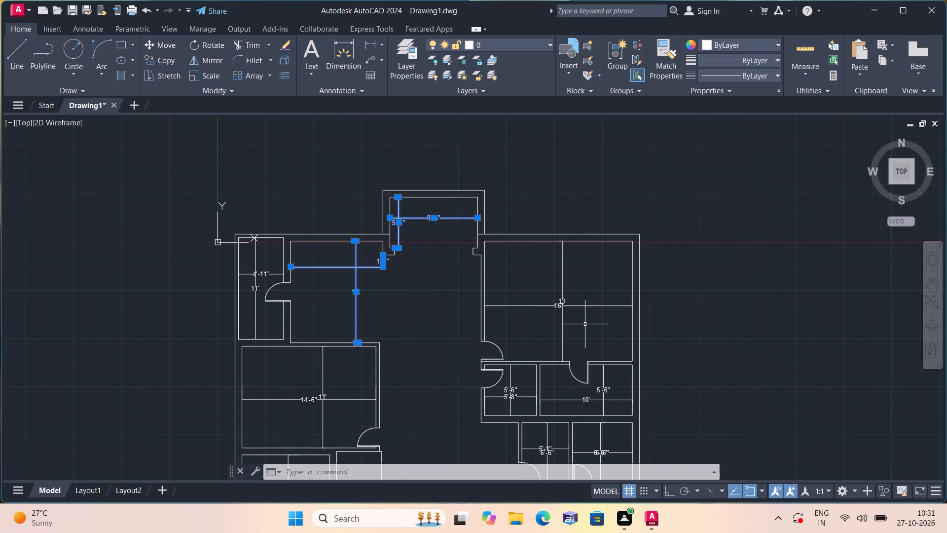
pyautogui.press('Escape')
# Select the horizontal and vertical dimensions of the northeast room and the two small rooms directly south of it.
pyautogui.scroll(1, 585, 324)
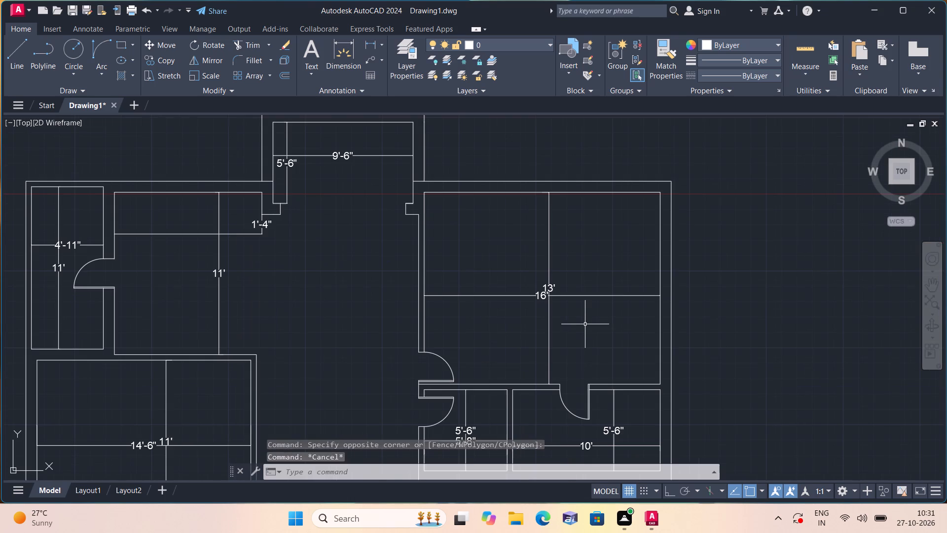
pyautogui.moveTo(581, 322); pyautogui.dragTo(553, 277)
pyautogui.click(488, 233)
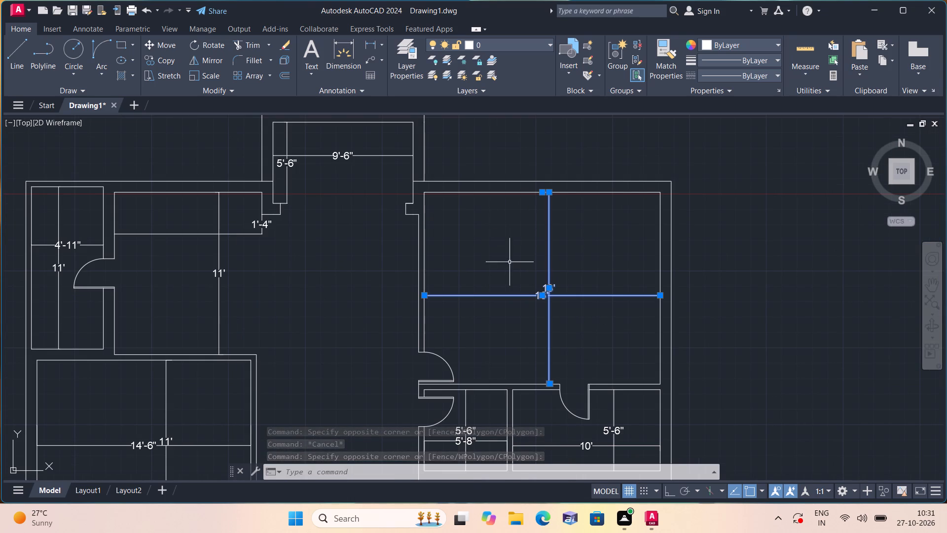
pyautogui.moveTo(550, 291); pyautogui.dragTo(493, 158, button='middle')
pyautogui.scroll(2, 406, 334)
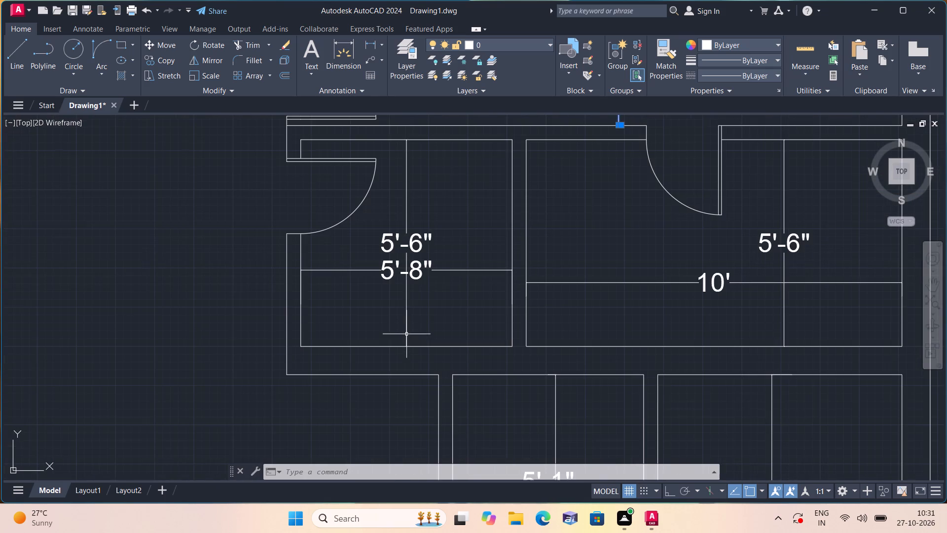
pyautogui.click(440, 292)
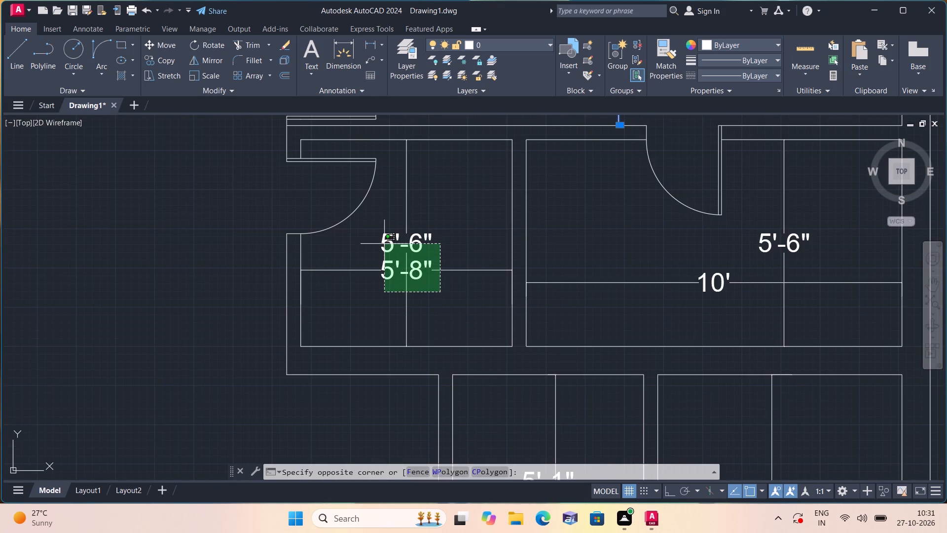
pyautogui.click(384, 244)
pyautogui.scroll(-1, 384, 244)
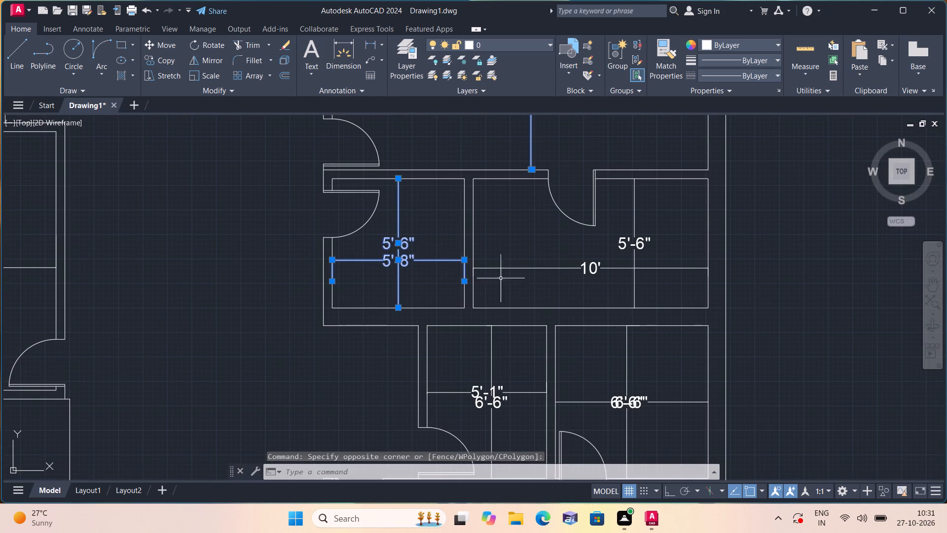
pyautogui.moveTo(661, 278); pyautogui.dragTo(654, 269)
pyautogui.click(614, 237)
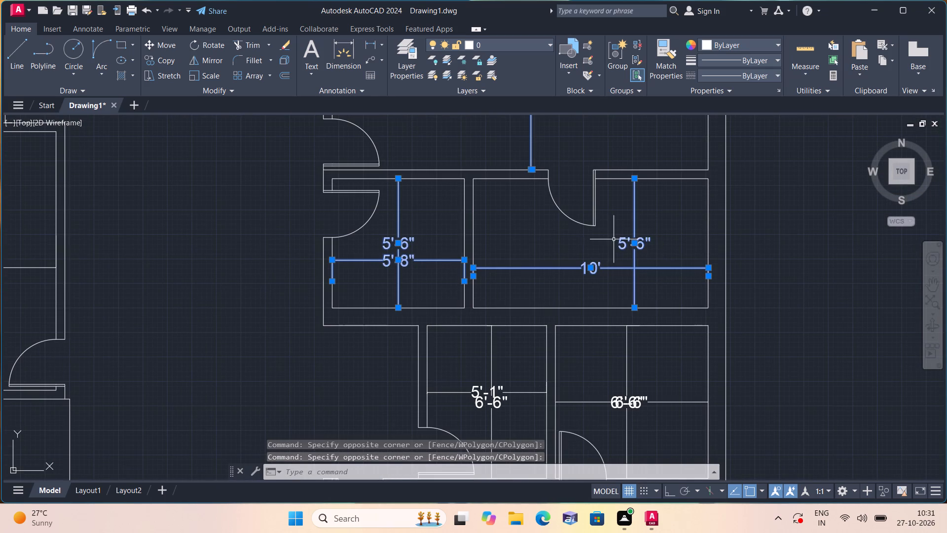
# Add both dimensions of each of the two small rooms in the next row south to the selection.
pyautogui.moveTo(610, 242); pyautogui.dragTo(506, 134, button='middle')
pyautogui.click(405, 307)
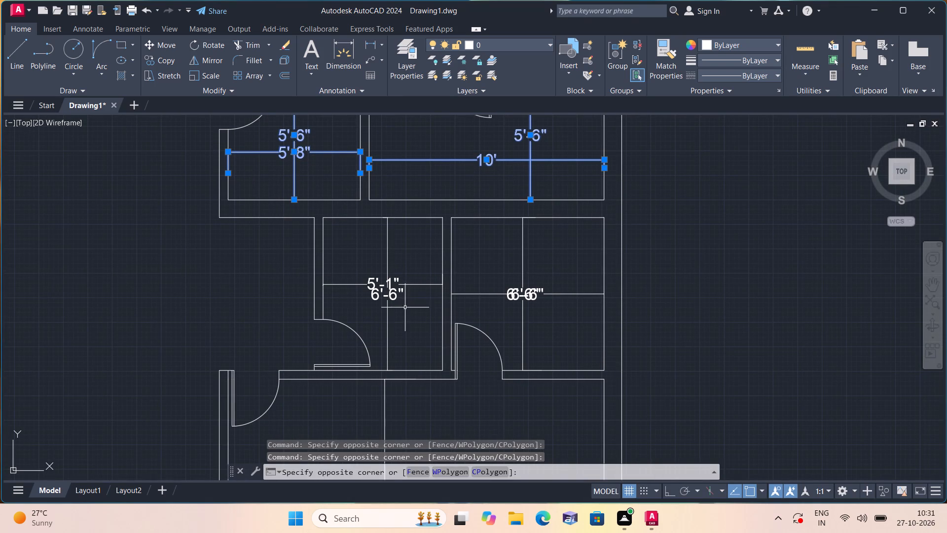
pyautogui.click(364, 253)
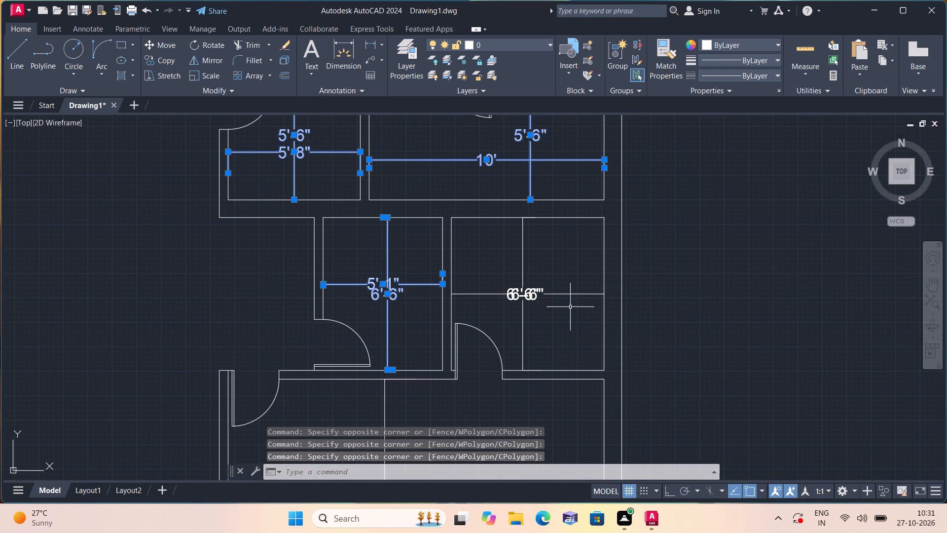
pyautogui.moveTo(560, 308); pyautogui.dragTo(550, 296)
pyautogui.click(499, 244)
# Add the horizontal and vertical dimensions of the two large middle rooms on the east side to the selection.
pyautogui.scroll(-1, 503, 313)
pyautogui.moveTo(503, 313); pyautogui.dragTo(500, 311, button='middle')
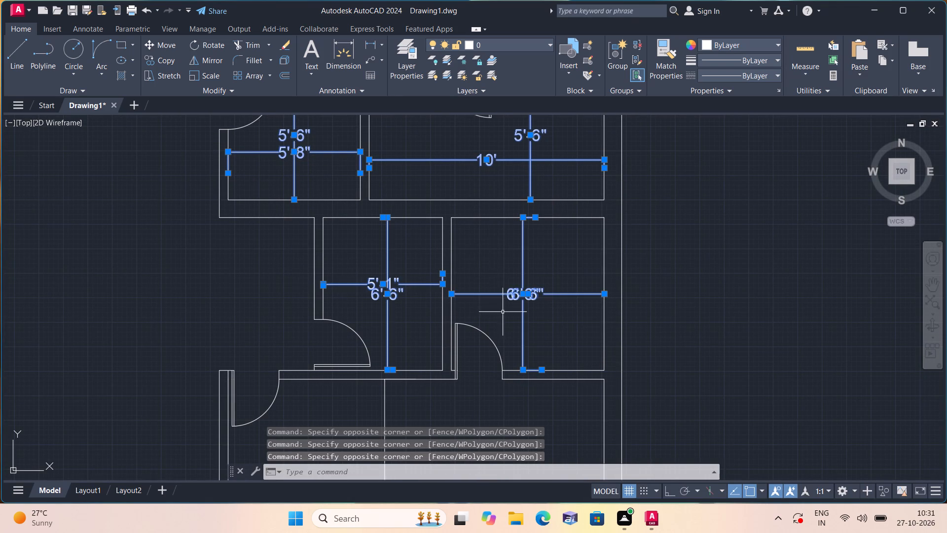
pyautogui.moveTo(500, 311); pyautogui.dragTo(396, 145, button='middle')
pyautogui.scroll(1, 333, 300)
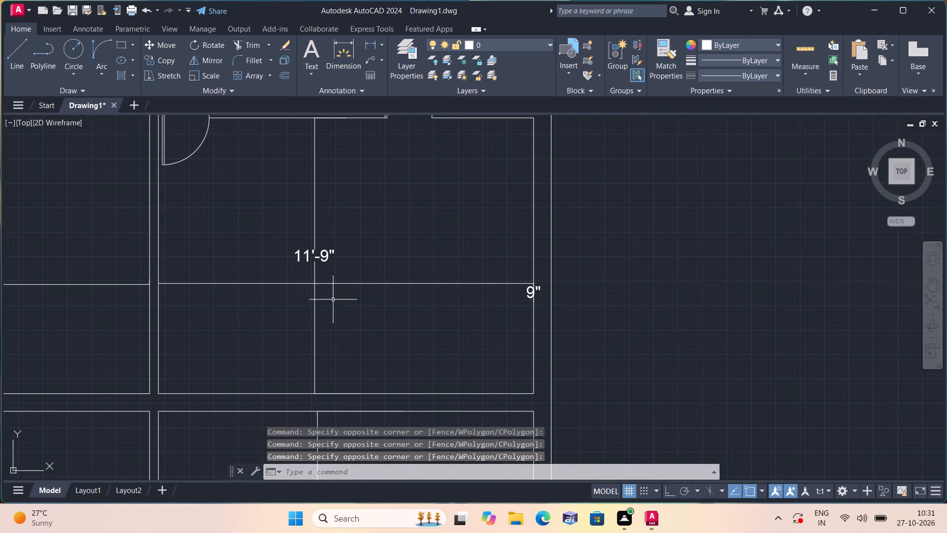
pyautogui.moveTo(333, 300); pyautogui.dragTo(408, 303, button='middle')
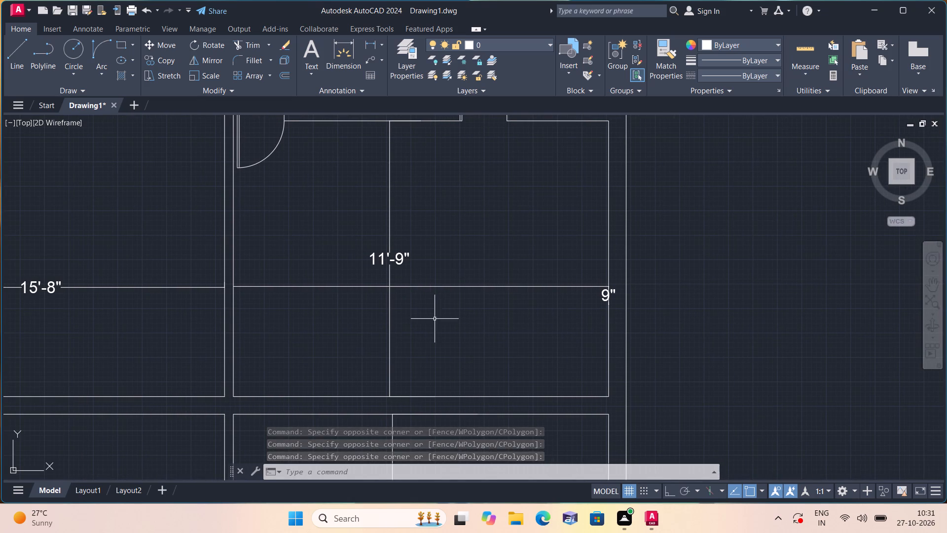
pyautogui.click(404, 273)
pyautogui.click(347, 244)
pyautogui.click(423, 306)
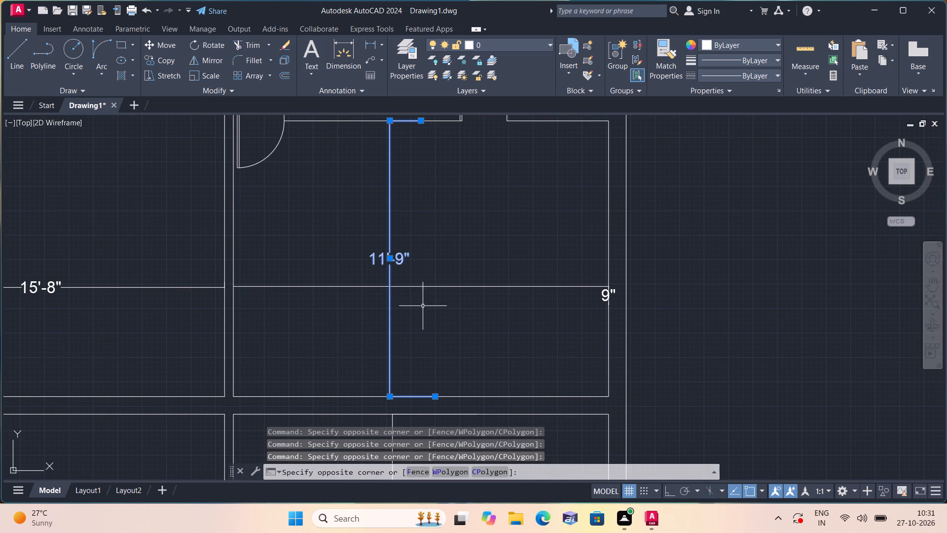
pyautogui.click(359, 242)
pyautogui.scroll(-1, 402, 294)
pyautogui.moveTo(402, 294); pyautogui.dragTo(396, 204, button='middle')
pyautogui.moveTo(425, 347); pyautogui.dragTo(426, 302, button='middle')
pyautogui.scroll(-1, 426, 302)
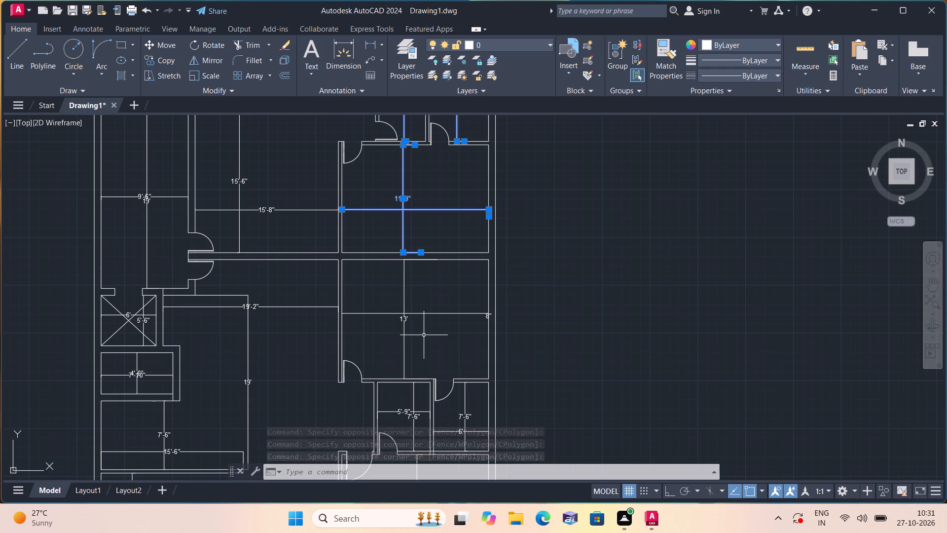
pyautogui.click(424, 335)
pyautogui.click(396, 303)
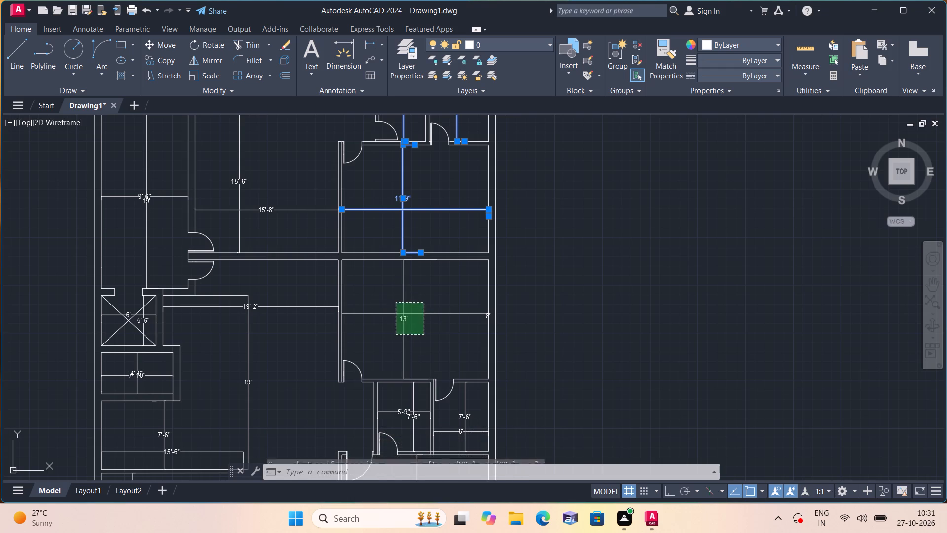
# Add both dimensions of each of the two small rooms south of the middle east rooms to the selection.
pyautogui.moveTo(438, 337); pyautogui.dragTo(428, 244, button='middle')
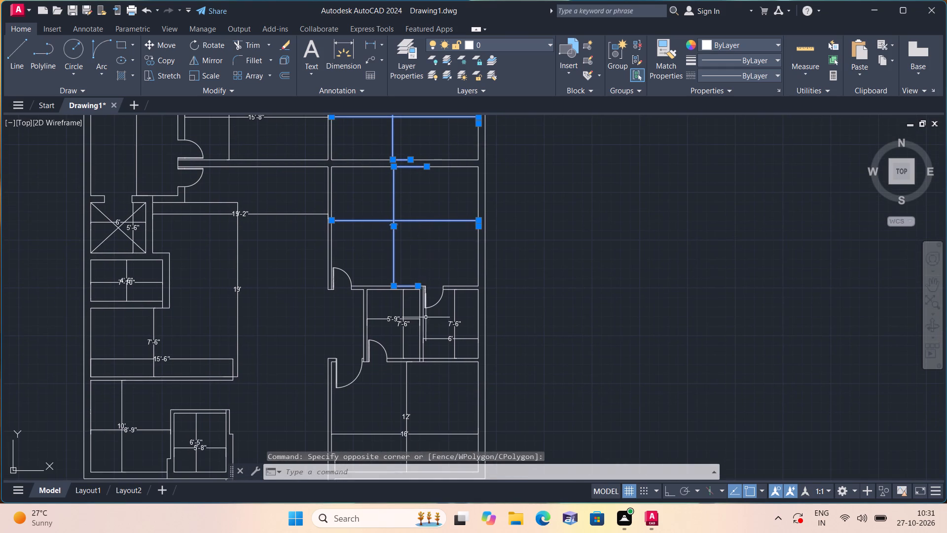
pyautogui.scroll(3, 422, 333)
pyautogui.moveTo(389, 328); pyautogui.dragTo(366, 292)
pyautogui.click(292, 229)
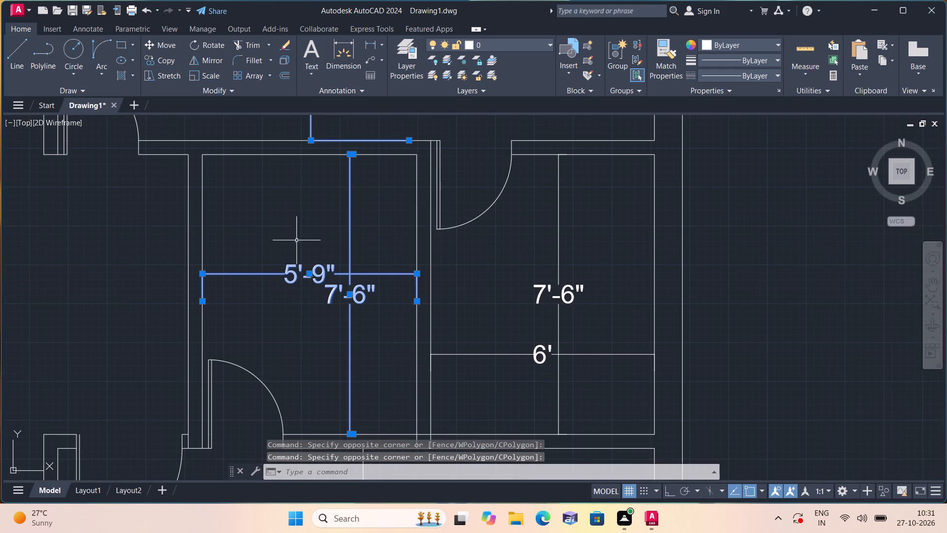
pyautogui.moveTo(601, 380); pyautogui.dragTo(555, 346)
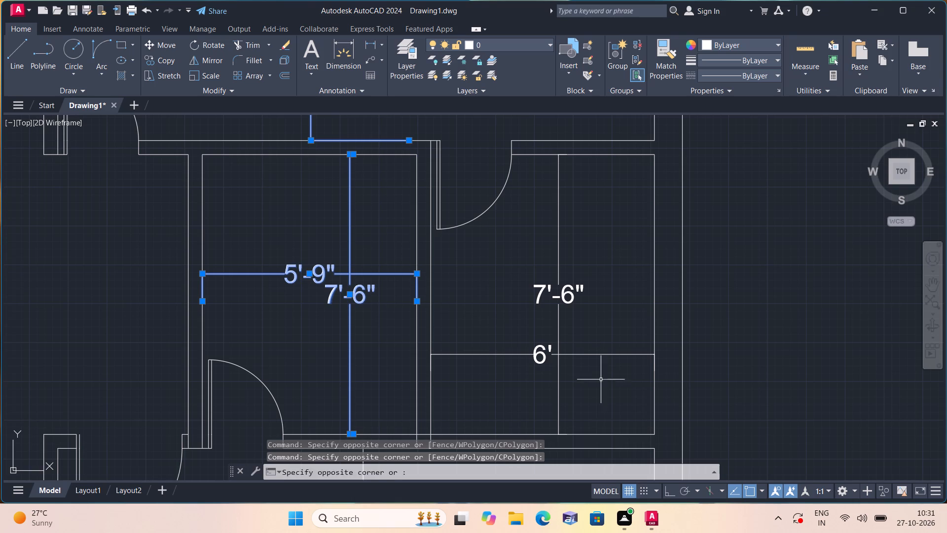
pyautogui.click(514, 313)
# Add the horizontal and vertical dimensions of the southeast room to the selection.
pyautogui.moveTo(516, 322); pyautogui.dragTo(494, 206, button='middle')
pyautogui.scroll(-1, 494, 210)
pyautogui.moveTo(451, 296); pyautogui.dragTo(451, 163, button='middle')
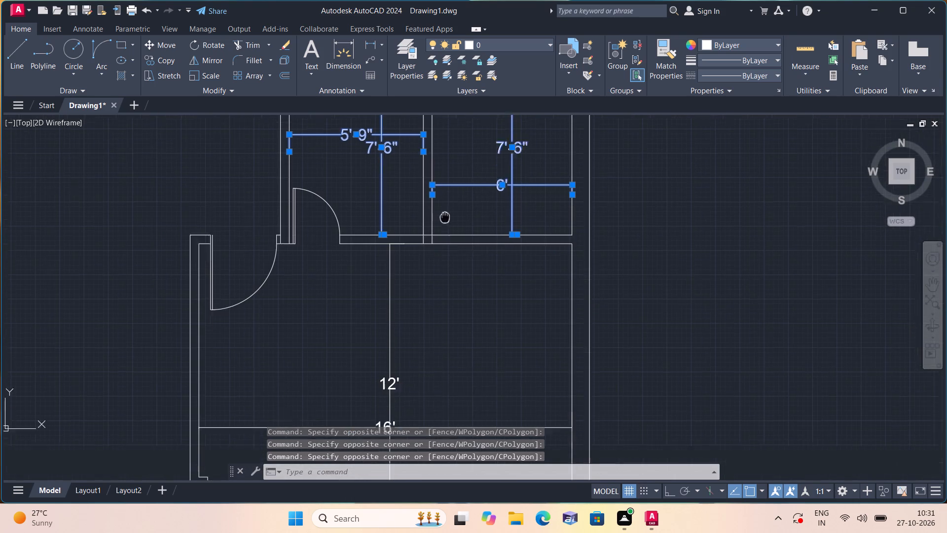
pyautogui.moveTo(451, 163); pyautogui.dragTo(455, 137, button='middle')
pyautogui.moveTo(424, 346); pyautogui.dragTo(409, 324)
pyautogui.click(365, 268)
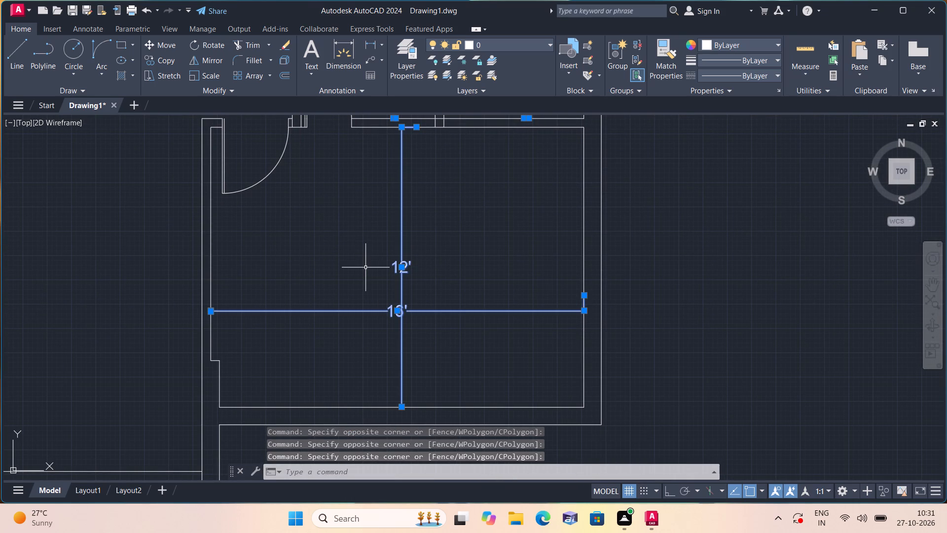
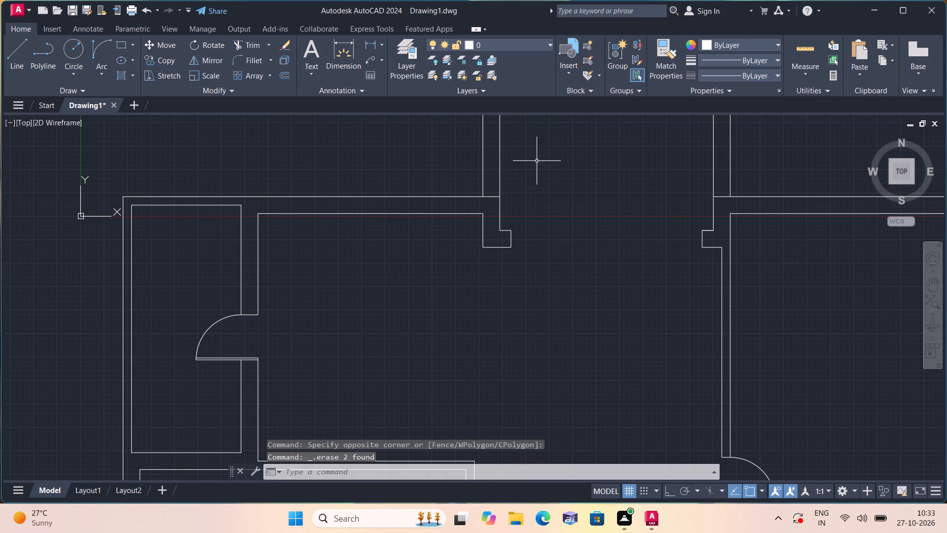
# Examine the walls and door openings of the whole floor plan, from the north projection to the south rooms.
pyautogui.scroll(-1, 596, 269)
pyautogui.moveTo(592, 275); pyautogui.dragTo(524, 263, button='middle')
pyautogui.scroll(-1, 592, 275)
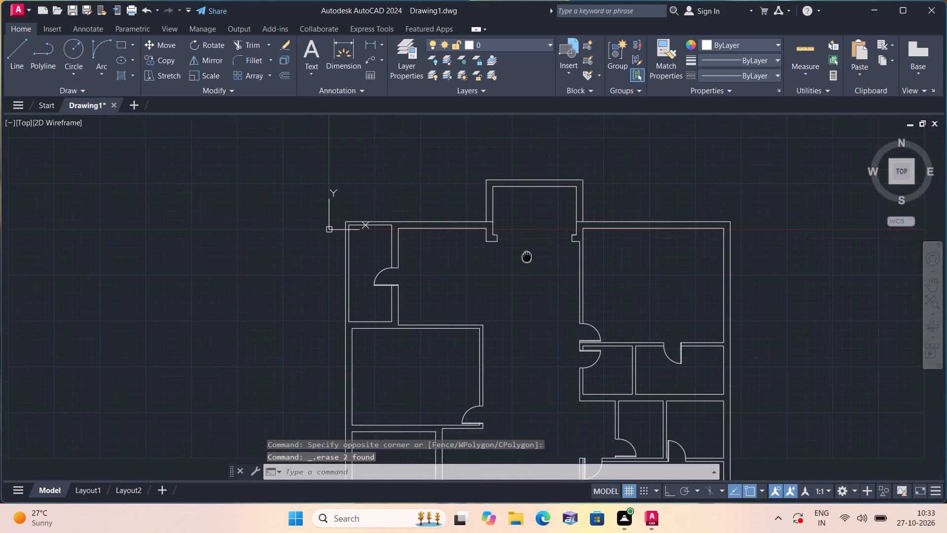
pyautogui.moveTo(524, 263); pyautogui.dragTo(524, 267, button='middle')
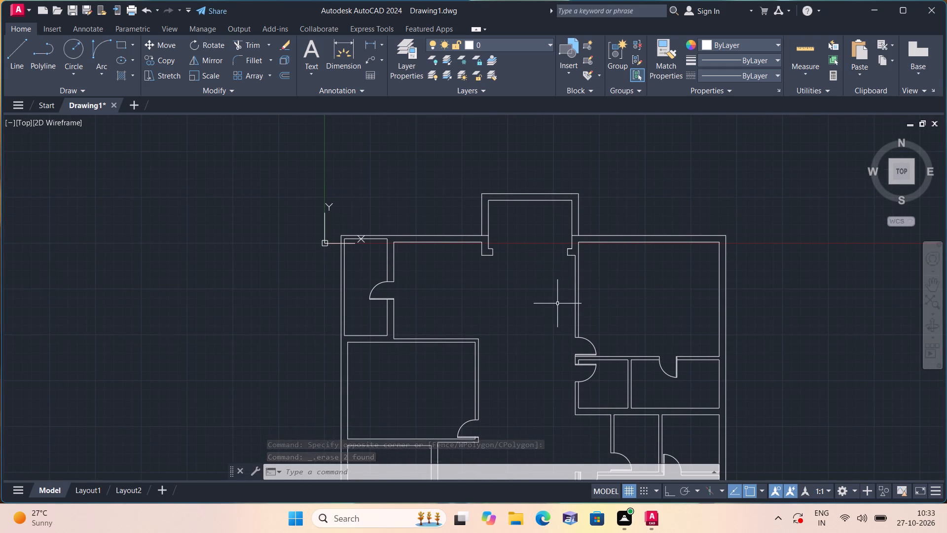
pyautogui.moveTo(557, 304); pyautogui.dragTo(480, 209, button='middle')
pyautogui.scroll(-1, 480, 209)
pyautogui.moveTo(630, 332); pyautogui.dragTo(620, 327, button='middle')
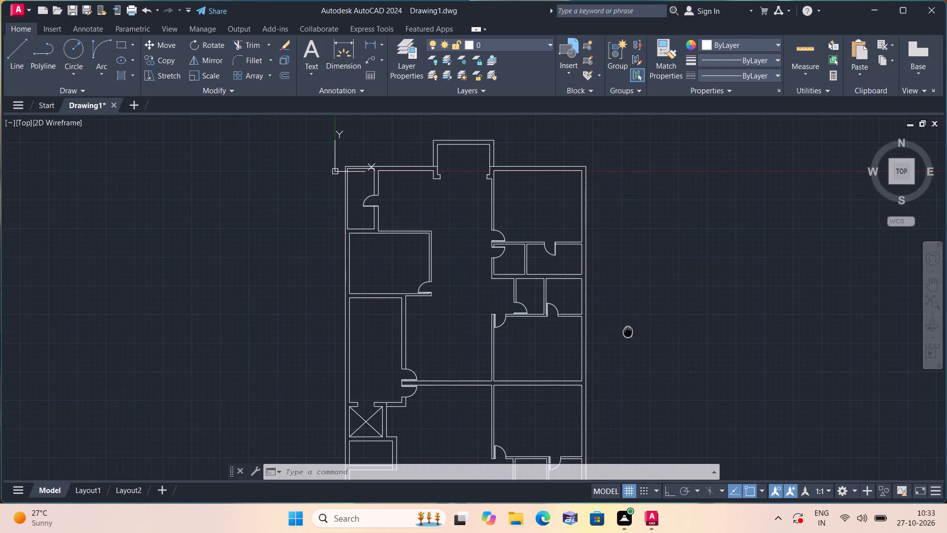
pyautogui.moveTo(620, 327); pyautogui.dragTo(530, 287, button='middle')
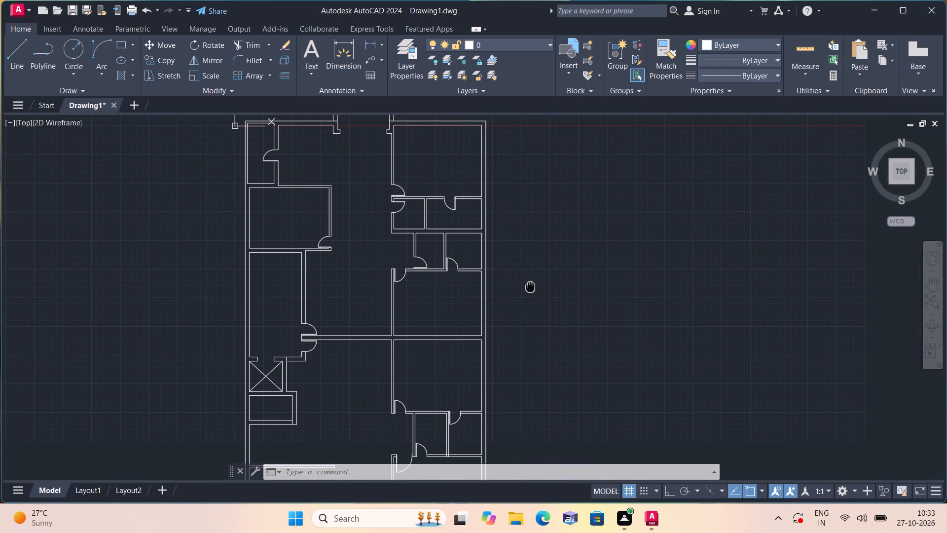
pyautogui.moveTo(530, 287); pyautogui.dragTo(530, 287, button='middle')
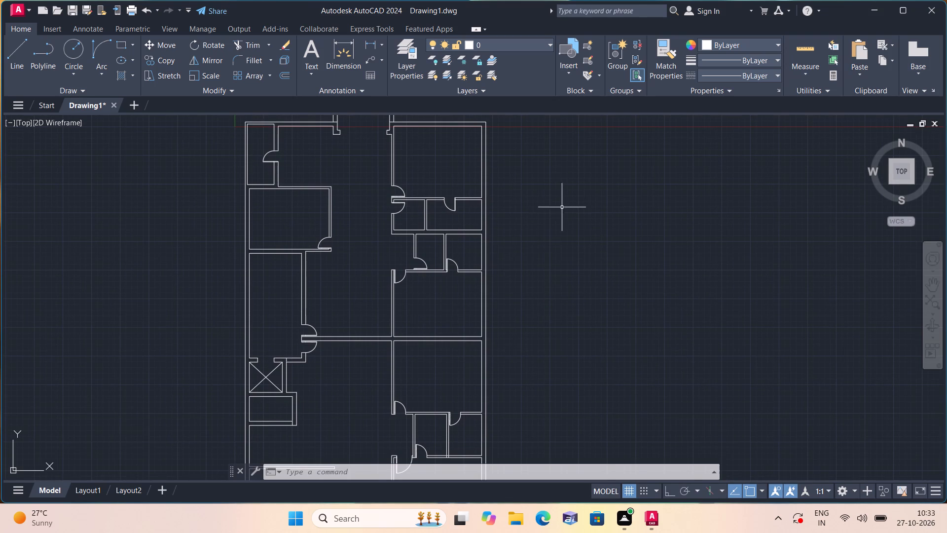
pyautogui.moveTo(317, 228); pyautogui.dragTo(450, 228, button='middle')
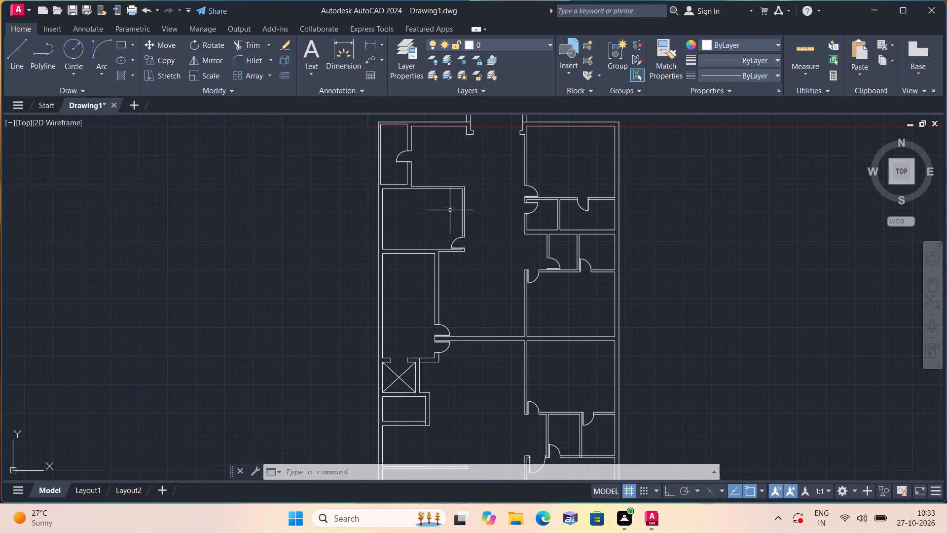
pyautogui.scroll(-1, 421, 202)
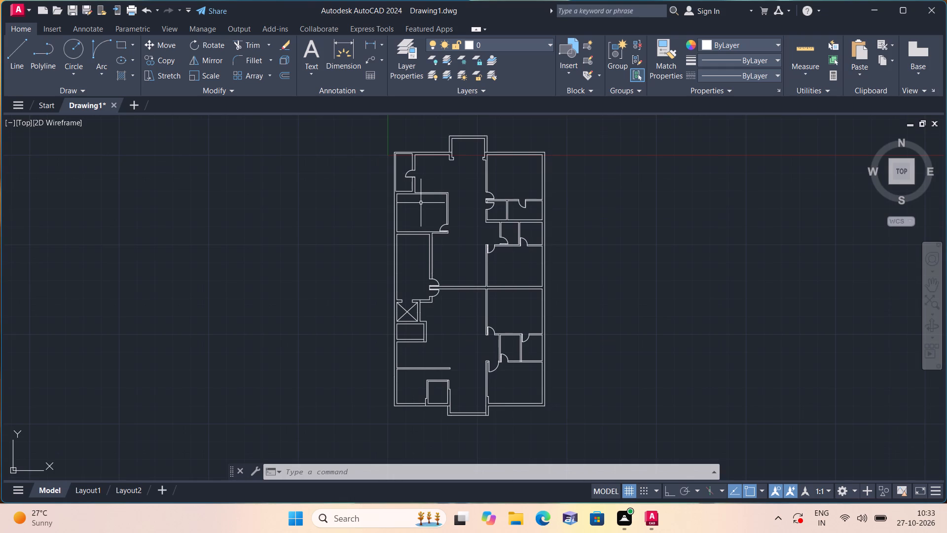
pyautogui.moveTo(425, 215); pyautogui.dragTo(457, 274, button='middle')
pyautogui.scroll(-1, 426, 217)
pyautogui.scroll(2, 463, 255)
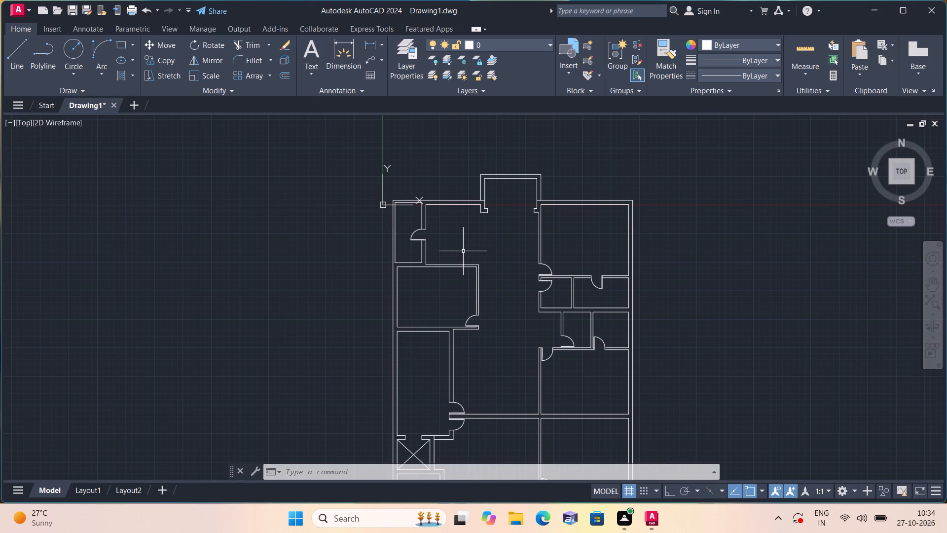
pyautogui.moveTo(491, 316); pyautogui.dragTo(490, 308, button='middle')
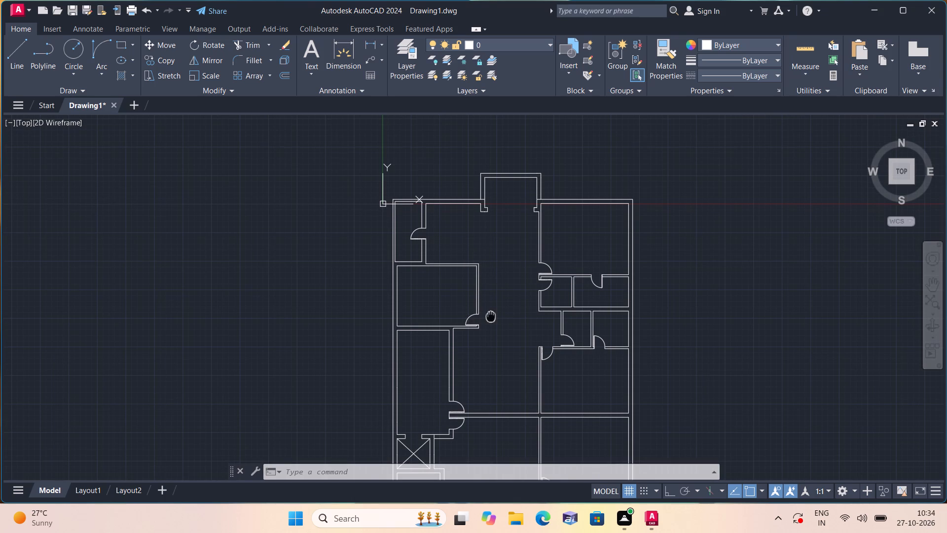
pyautogui.moveTo(490, 308); pyautogui.dragTo(483, 291, button='middle')
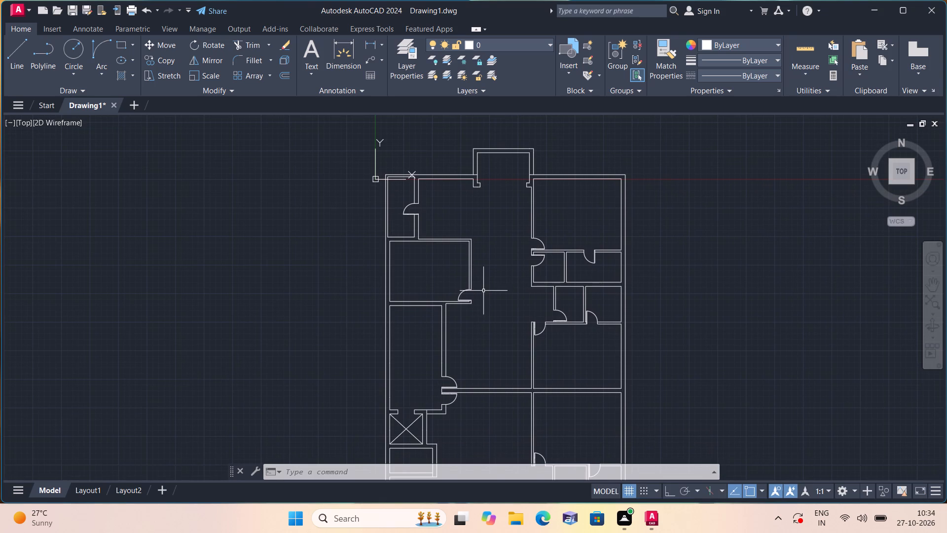
pyautogui.scroll(-1, 483, 291)
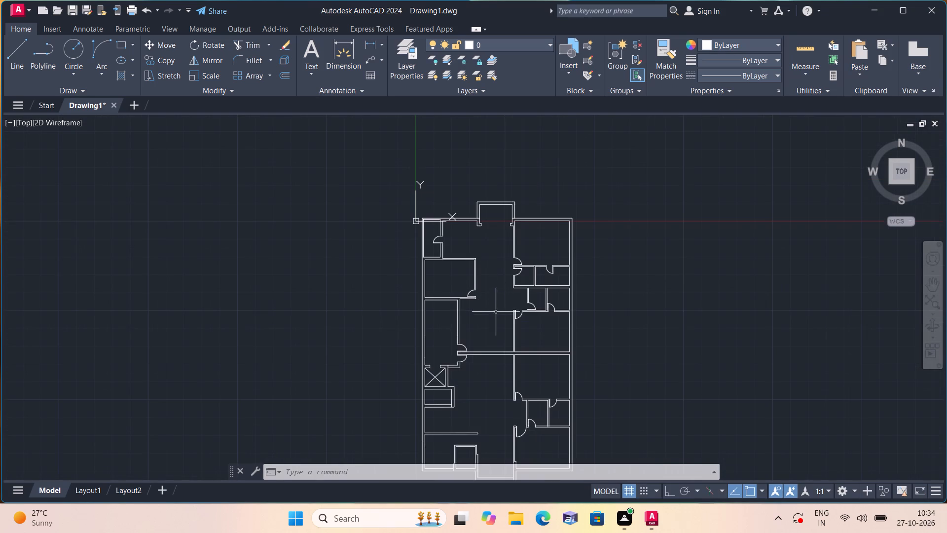
pyautogui.moveTo(497, 318); pyautogui.dragTo(461, 249, button='middle')
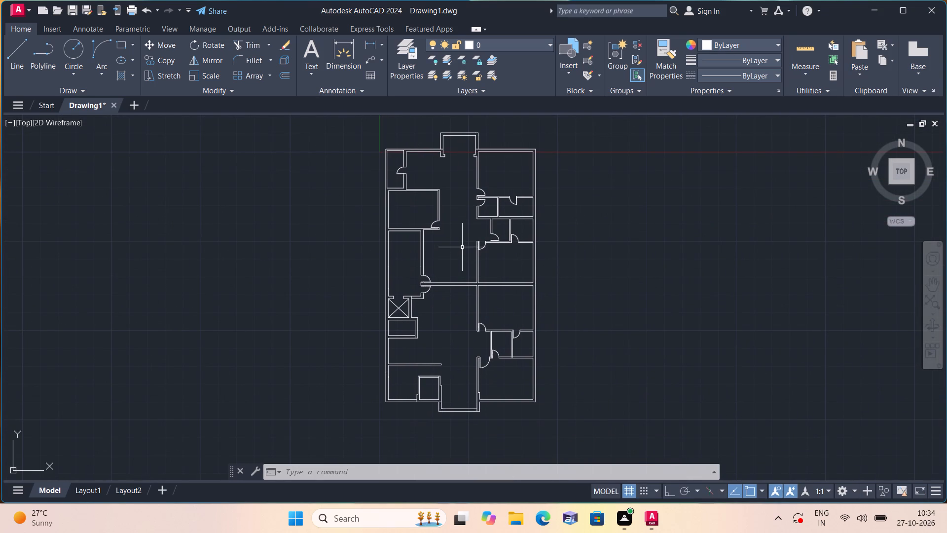
pyautogui.scroll(1, 480, 273)
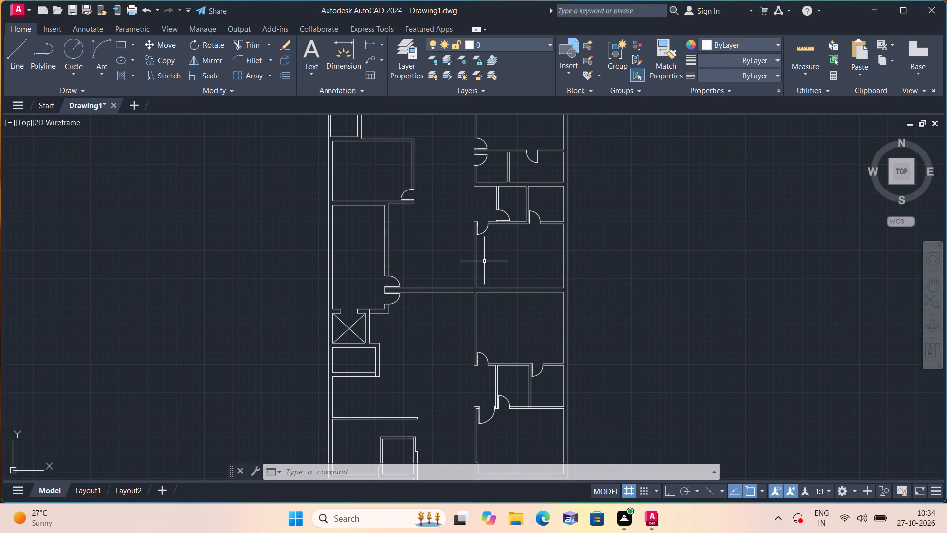
pyautogui.moveTo(460, 277); pyautogui.dragTo(492, 245, button='middle')
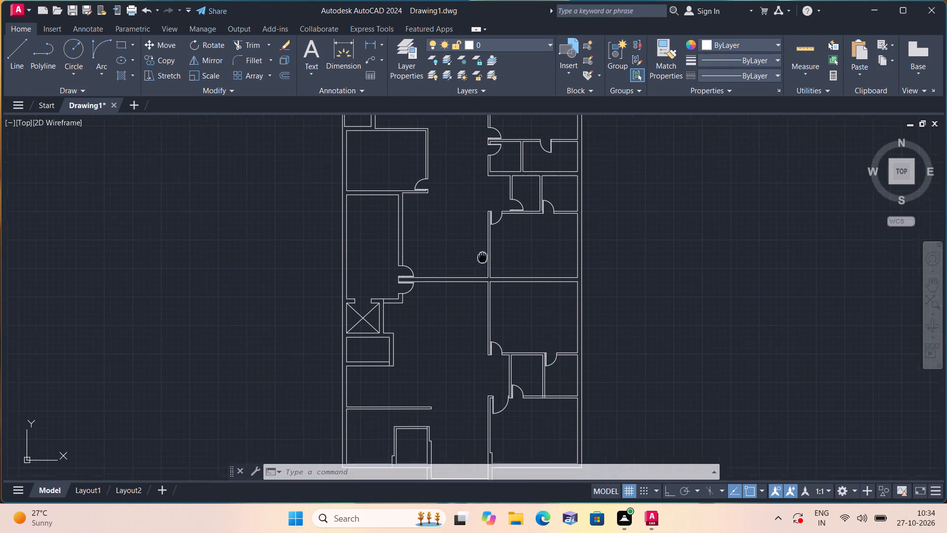
pyautogui.moveTo(492, 245); pyautogui.dragTo(505, 228, button='middle')
pyautogui.middleClick(508, 226)
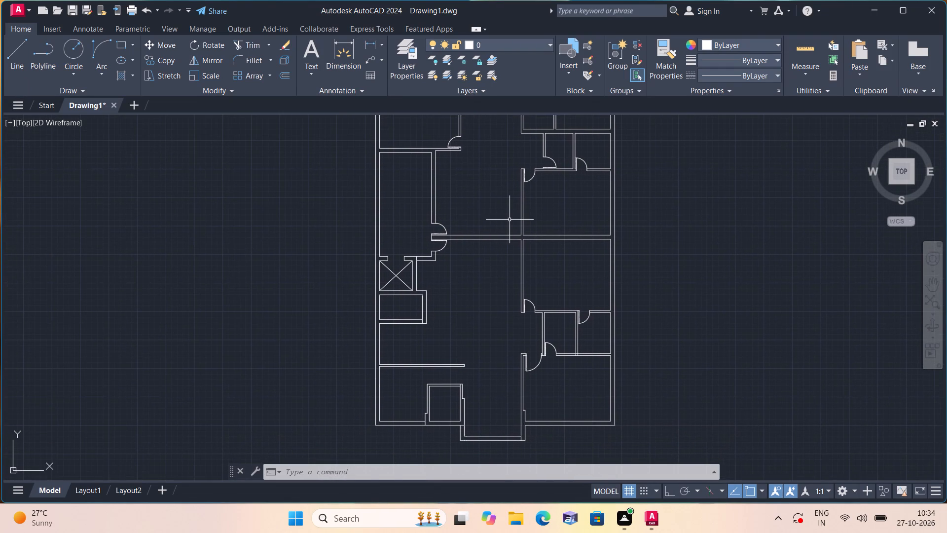
# Draw a line 2" west from the inner southeast corner of the small room below the crossed shaft, continuing straight south across its wall.
pyautogui.moveTo(412, 301); pyautogui.dragTo(412, 299, button='middle')
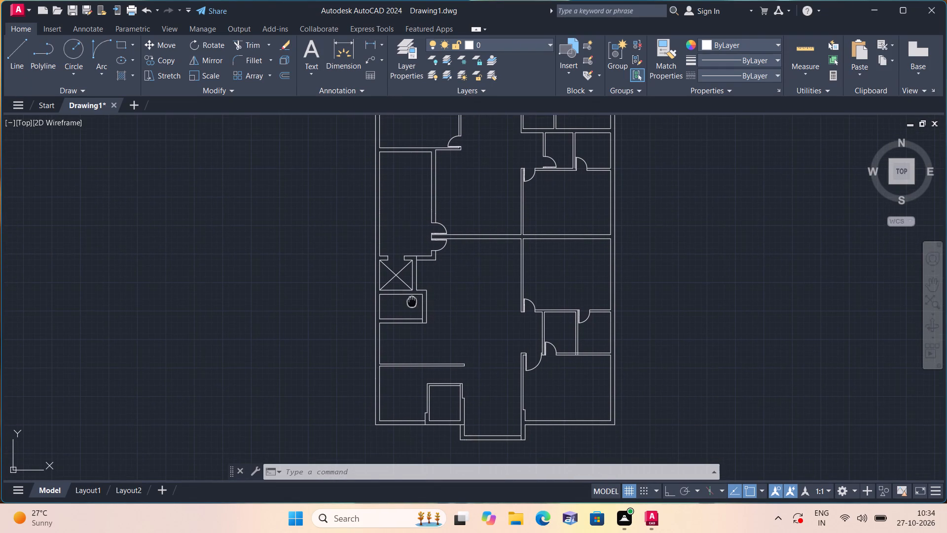
pyautogui.moveTo(412, 299); pyautogui.dragTo(488, 283, button='middle')
pyautogui.write('l')
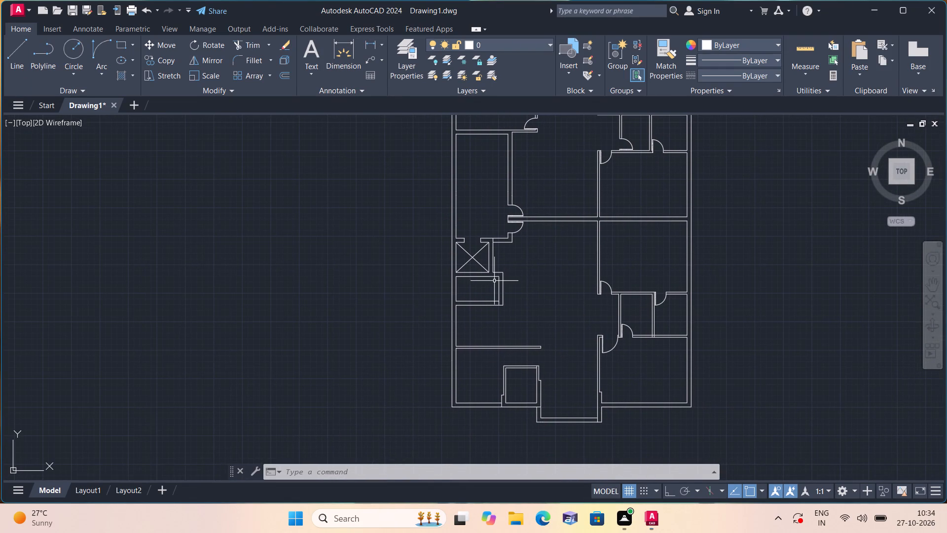
pyautogui.press('space')
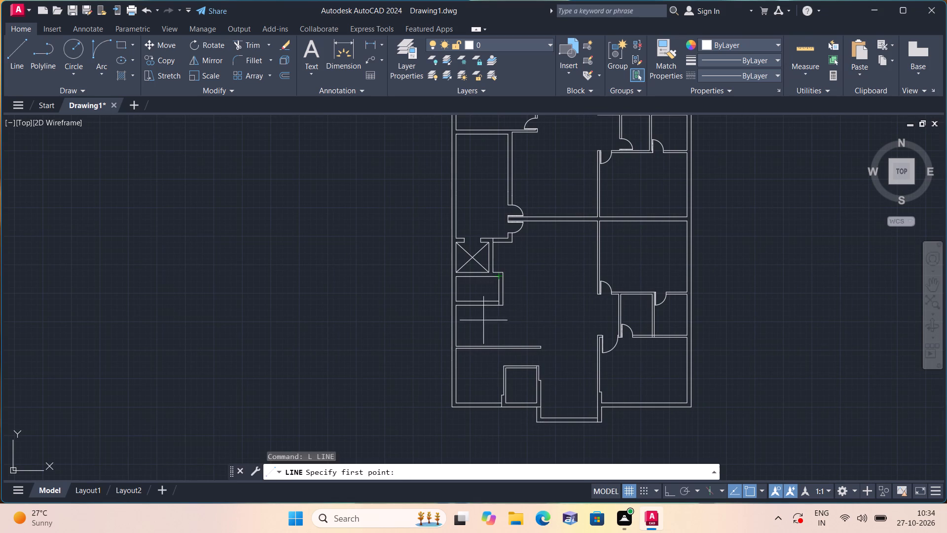
pyautogui.moveTo(467, 354); pyautogui.dragTo(473, 354, button='middle')
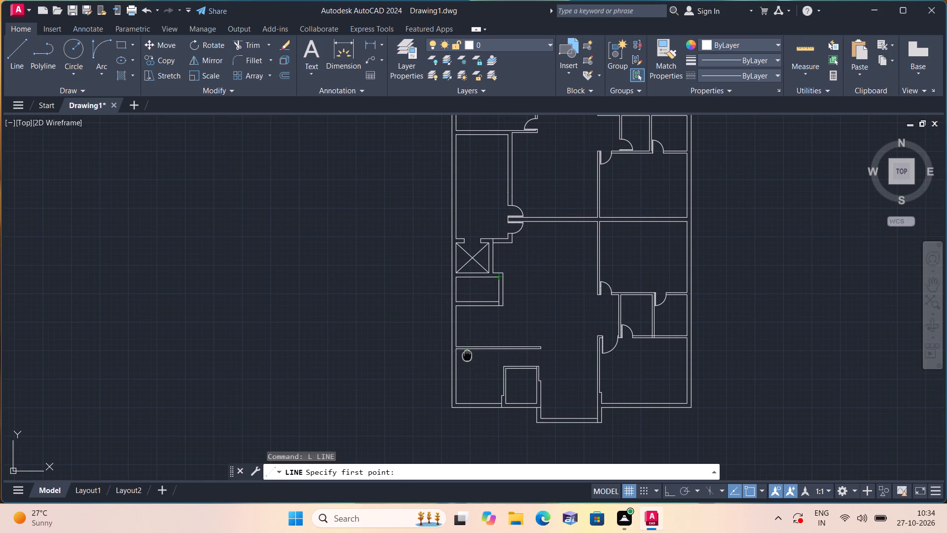
pyautogui.moveTo(473, 354); pyautogui.dragTo(488, 336, button='middle')
pyautogui.scroll(2, 522, 260)
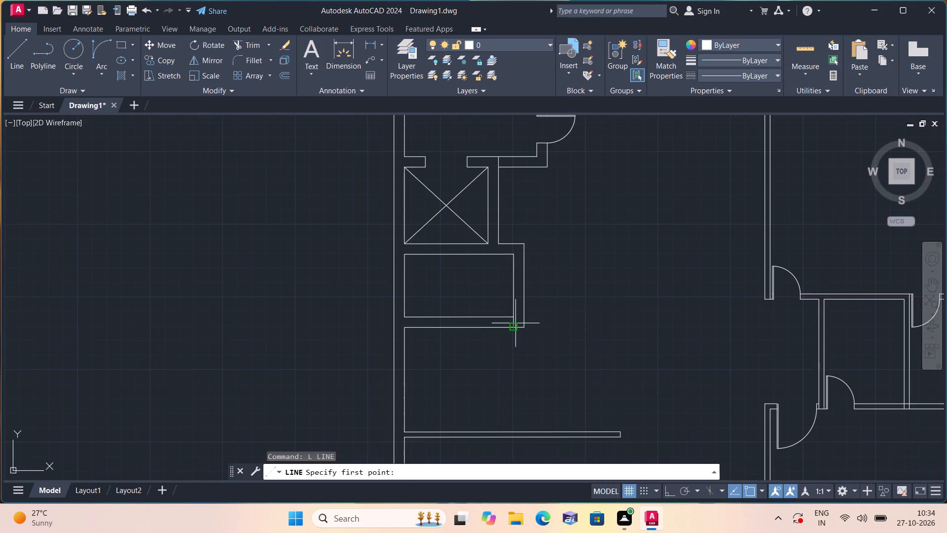
pyautogui.click(516, 316)
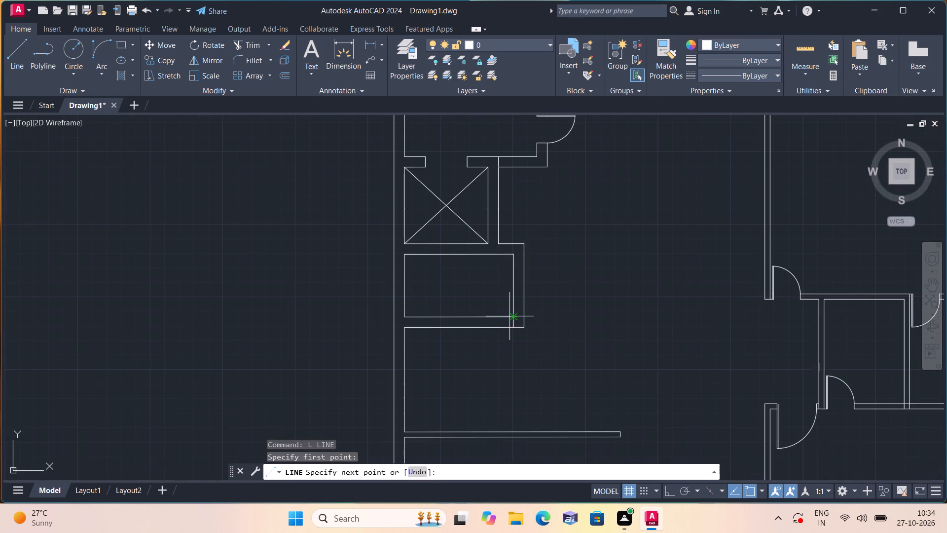
pyautogui.write('2"')
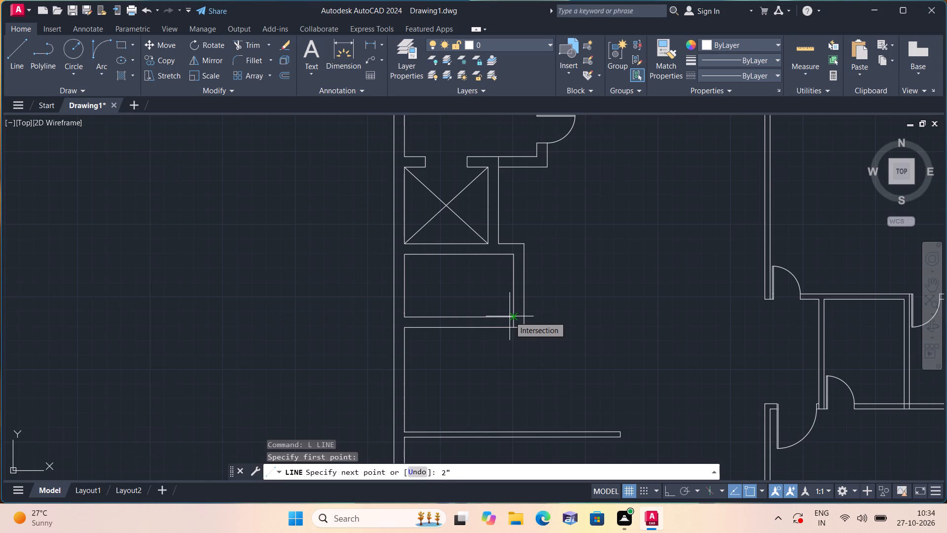
pyautogui.press('space')
pyautogui.scroll(2, 496, 359)
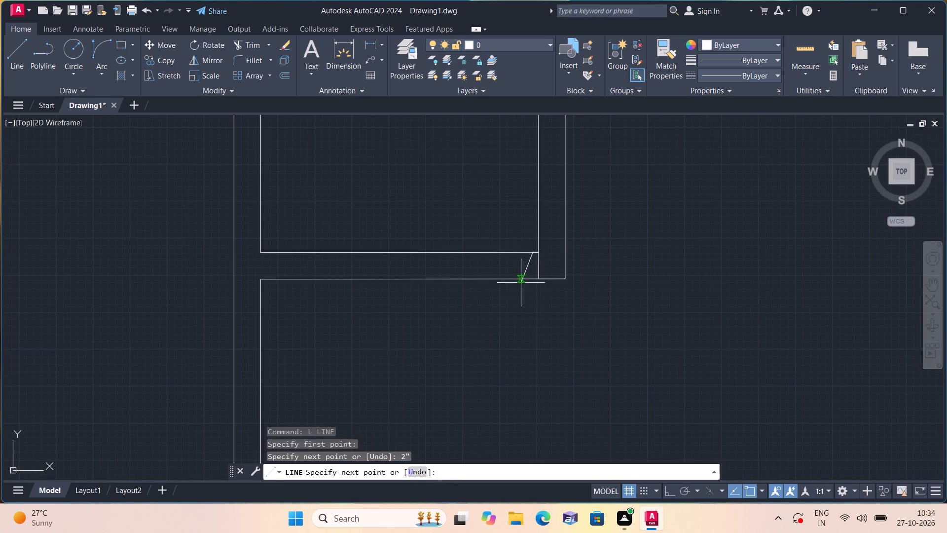
pyautogui.press('F8')
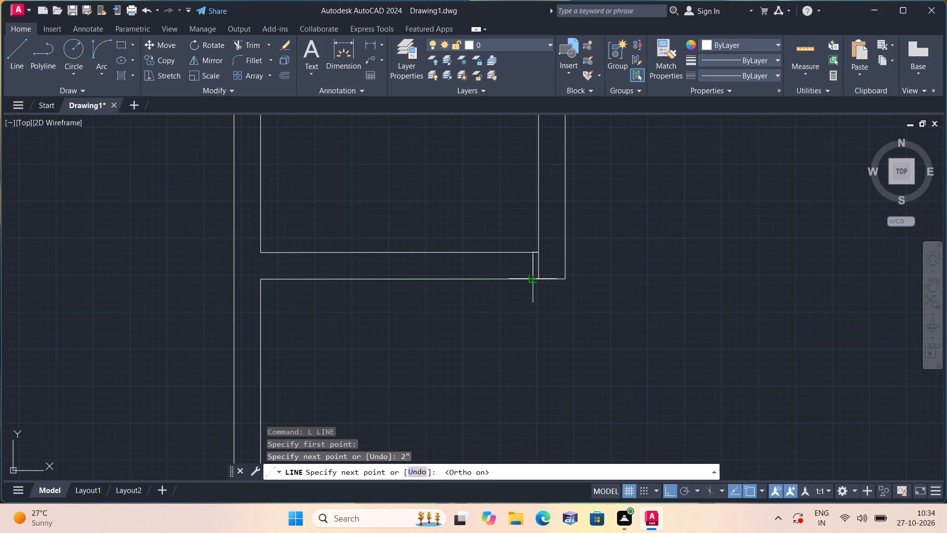
pyautogui.click(535, 278)
pyautogui.press('space')
# Draw a 2' door-leaf line north into the small room from the inner end of the new jamb line.
pyautogui.scroll(1, 531, 269)
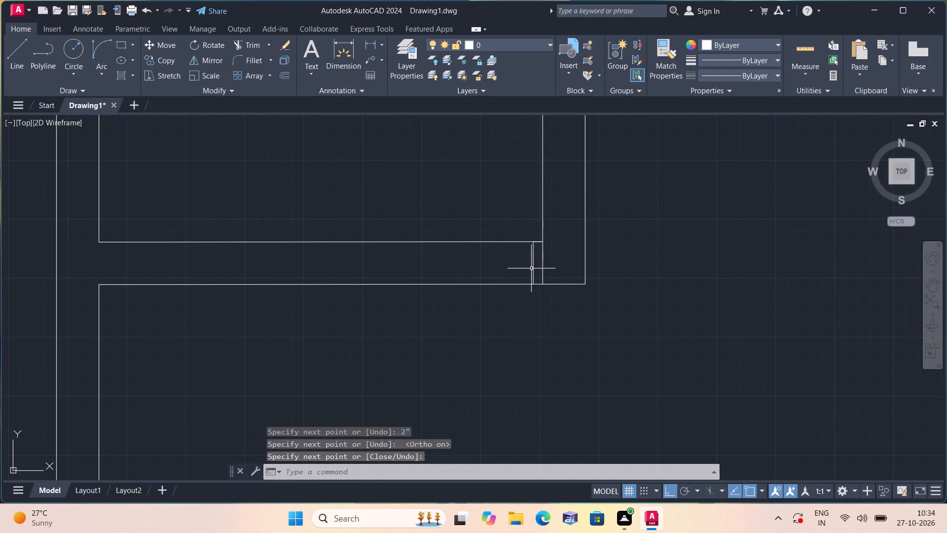
pyautogui.press('space')
pyautogui.click(533, 243)
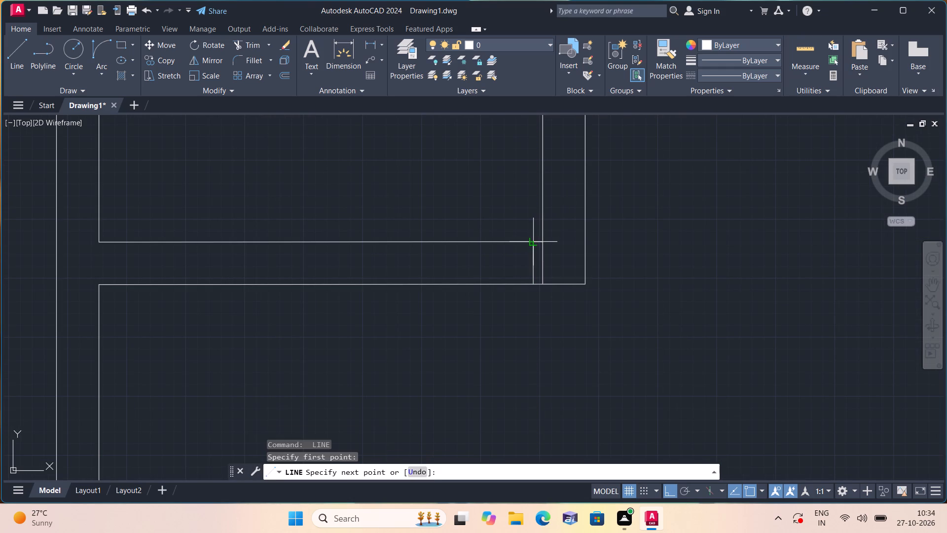
pyautogui.write("2'")
pyautogui.press('space')
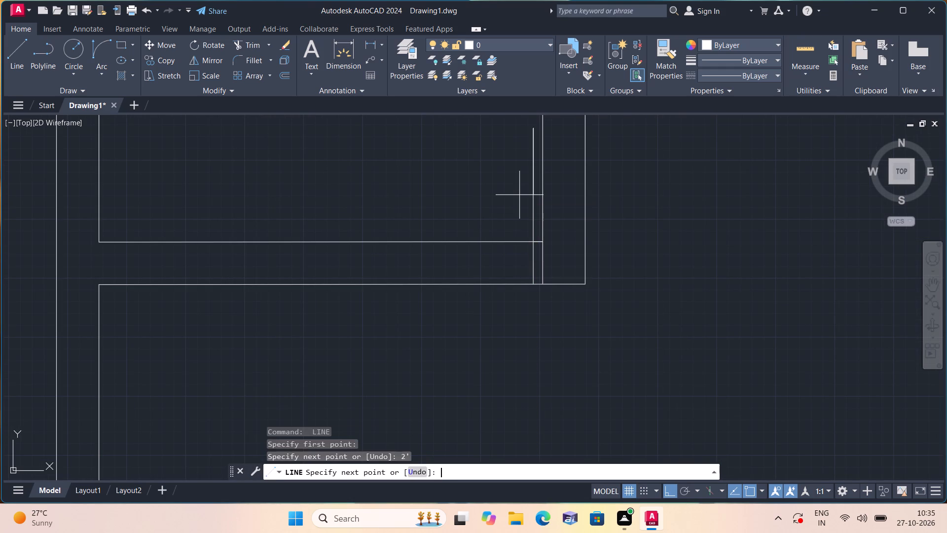
pyautogui.press('space')
# Draw a line 2' west from the same jamb point along the south wall, continuing straight across the wall as the opposite jamb.
pyautogui.press('space')
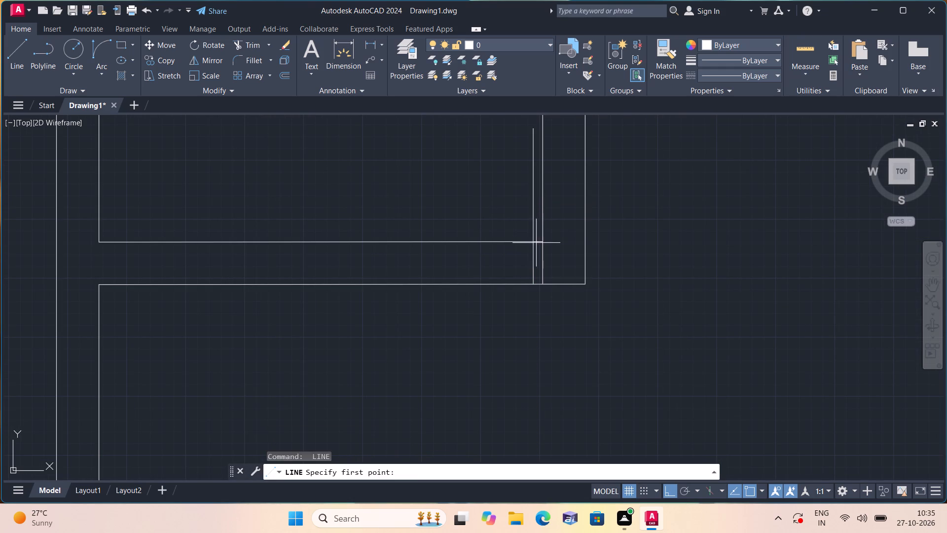
pyautogui.click(532, 244)
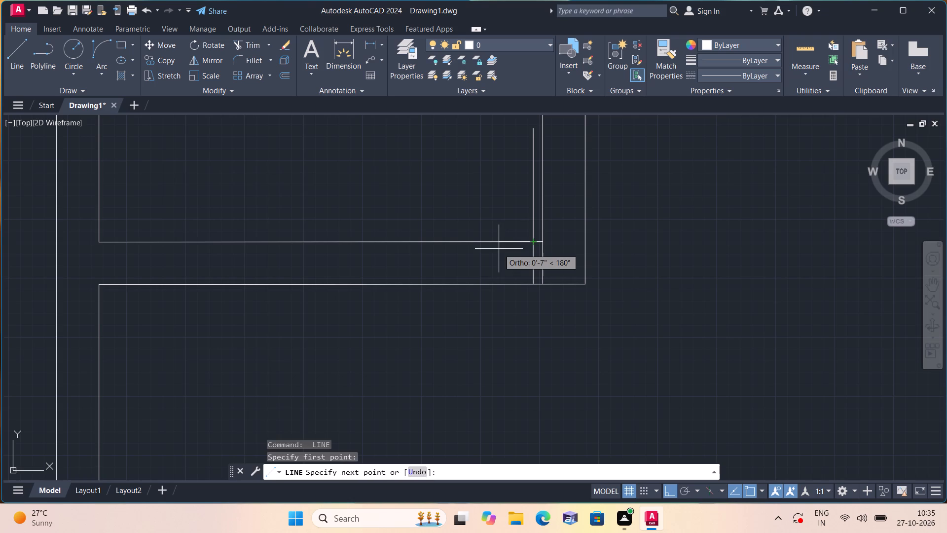
pyautogui.write("2'")
pyautogui.press('space')
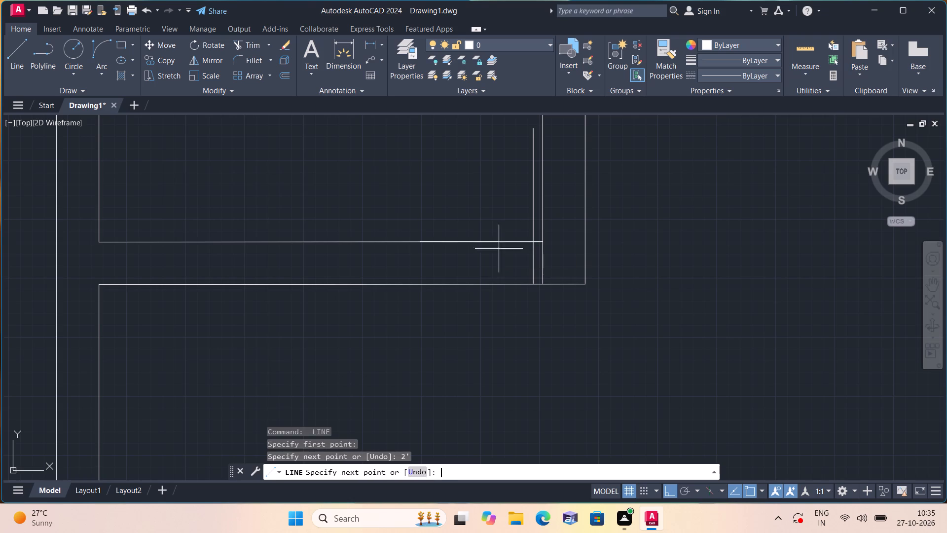
pyautogui.click(416, 285)
pyautogui.press('space')
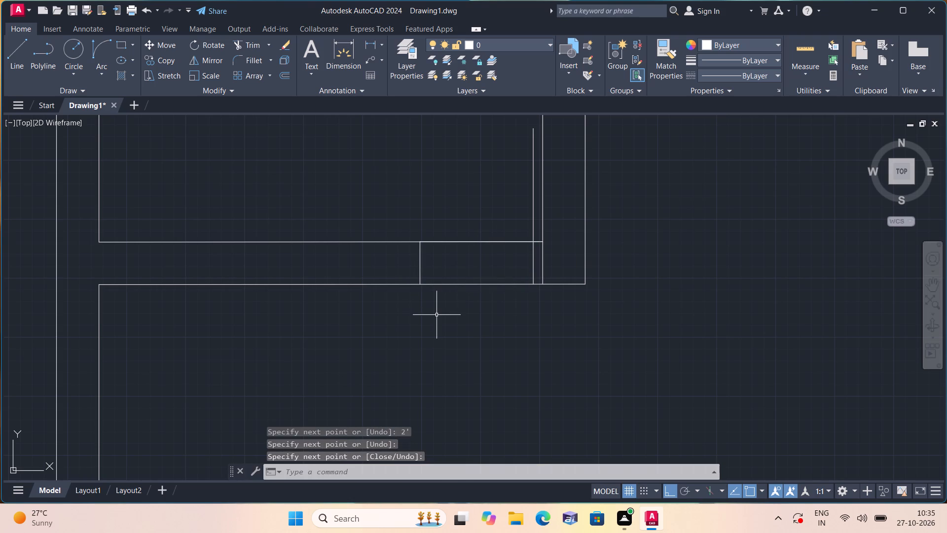
# Trim both south wall lines between the two jambs and the short 2" stub beside the east jamb to open the doorway.
pyautogui.write('trim')
pyautogui.press('space')
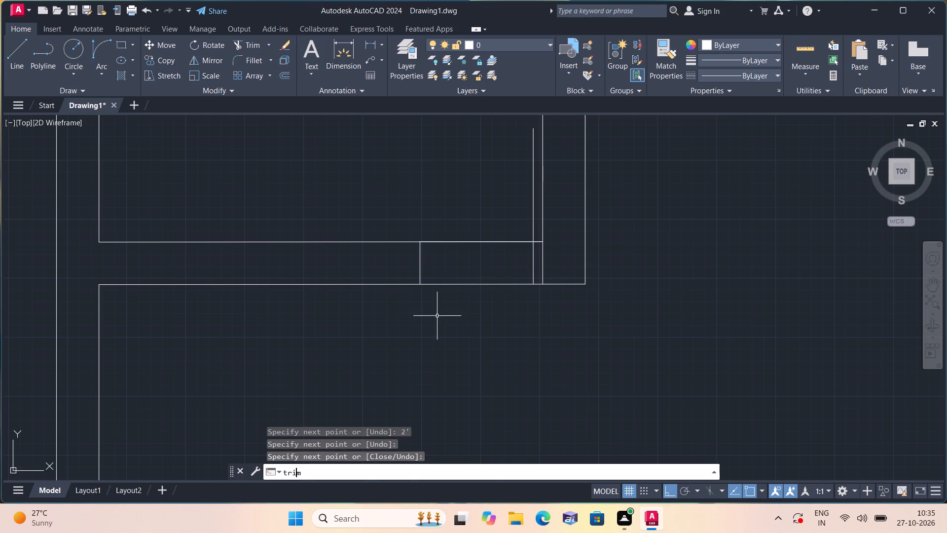
pyautogui.moveTo(459, 216); pyautogui.dragTo(506, 358)
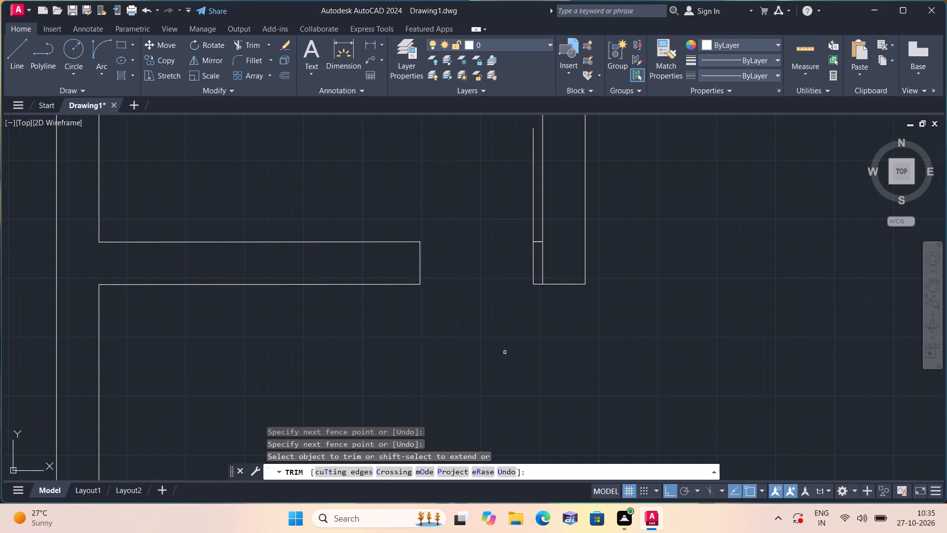
pyautogui.scroll(3, 516, 273)
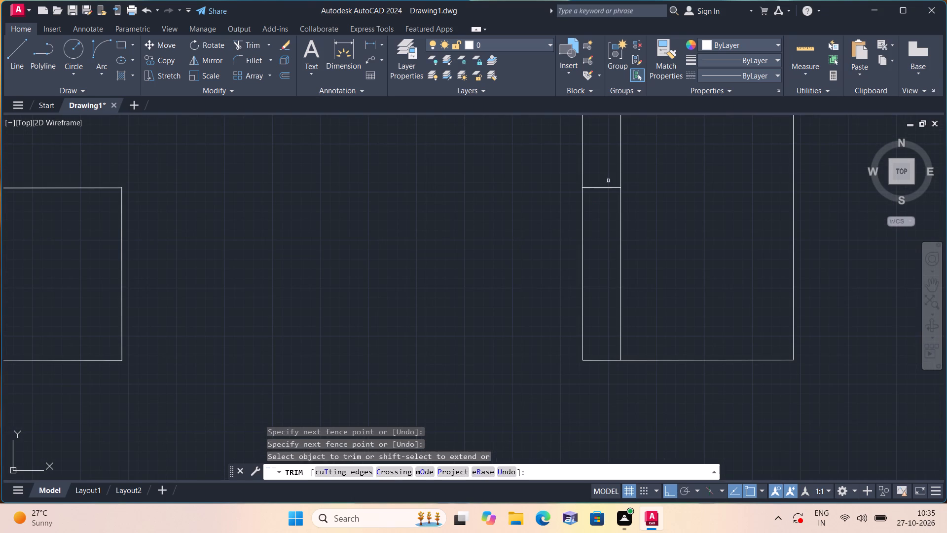
pyautogui.moveTo(607, 176); pyautogui.dragTo(602, 254)
pyautogui.scroll(-2, 602, 254)
pyautogui.press('space')
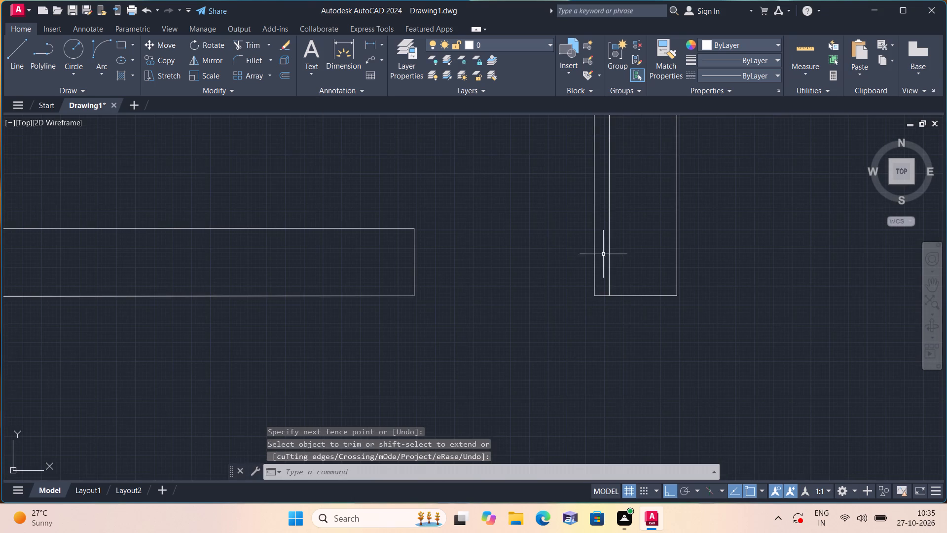
# Draw a Start, End, Direction swing arc from the door-leaf line's north end to the west jamb's inner corner, with a westward start tangent.
pyautogui.click(104, 76)
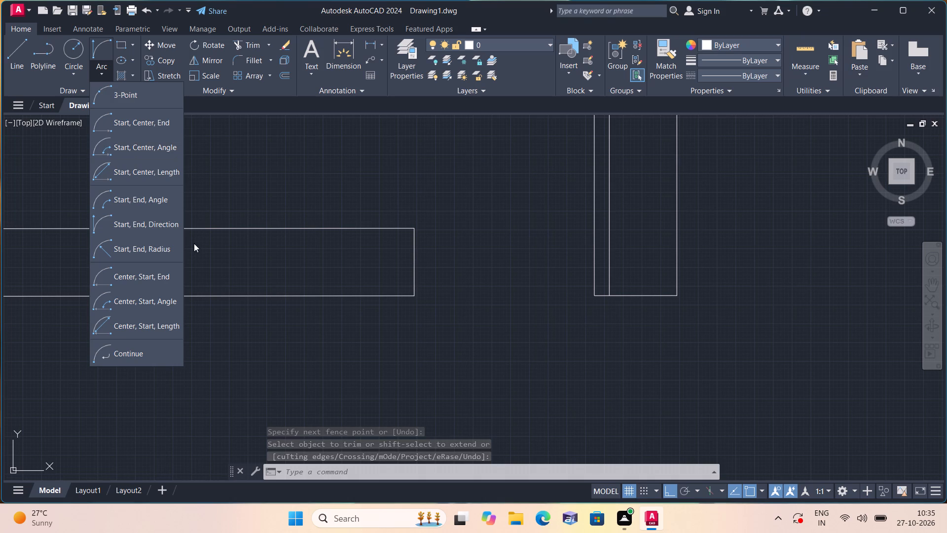
pyautogui.click(148, 222)
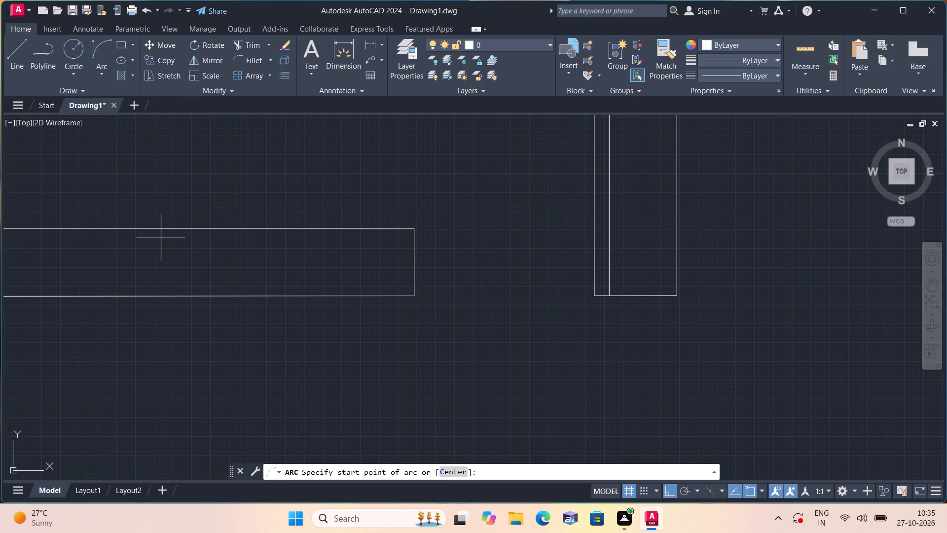
pyautogui.moveTo(169, 253); pyautogui.dragTo(241, 369, button='middle')
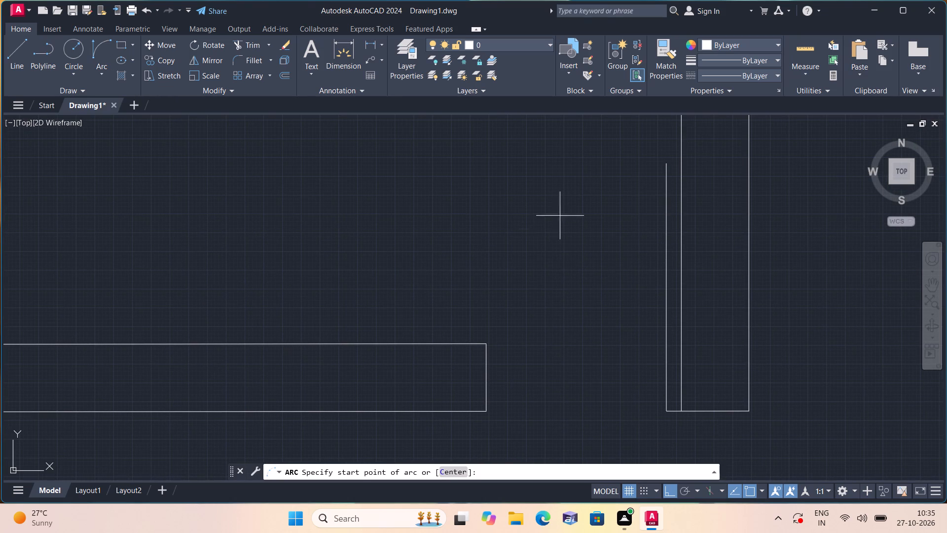
pyautogui.click(669, 164)
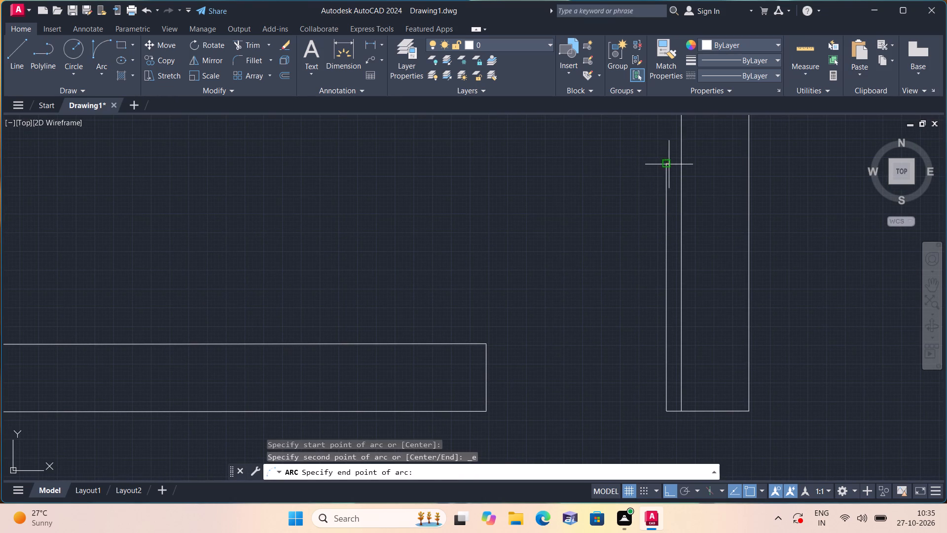
pyautogui.click(488, 345)
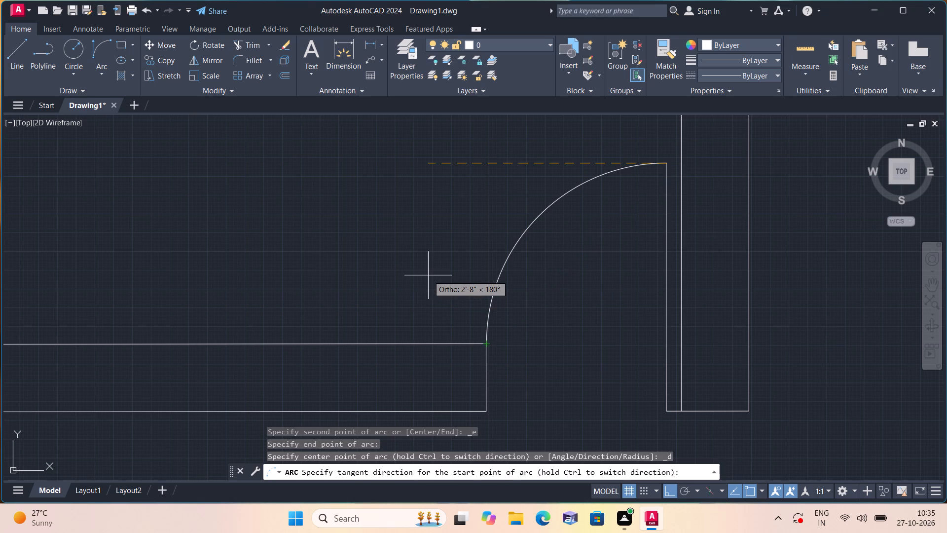
pyautogui.click(428, 275)
# Offset the door-leaf line and the east jamb line below it 1" west, into the small room's doorway.
pyautogui.scroll(-2, 428, 275)
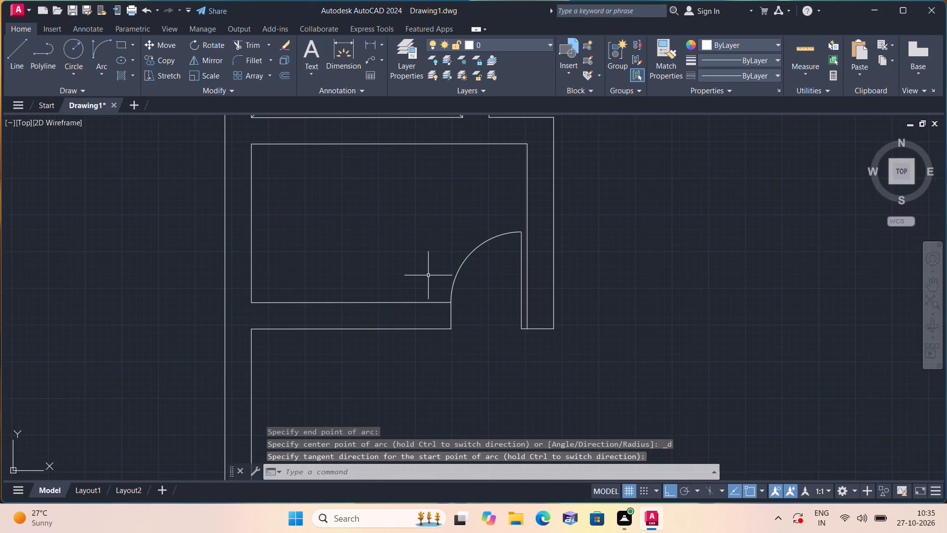
pyautogui.scroll(-1, 429, 276)
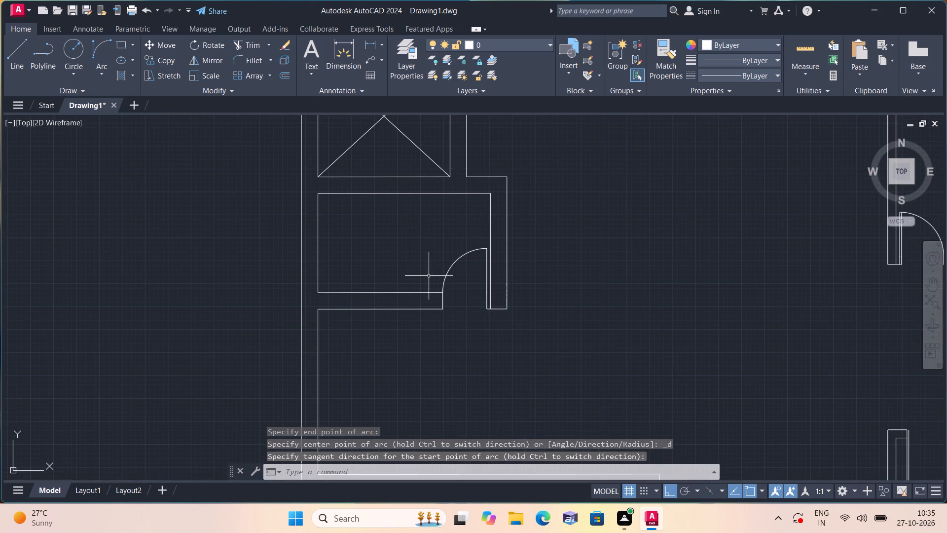
pyautogui.scroll(-1, 429, 276)
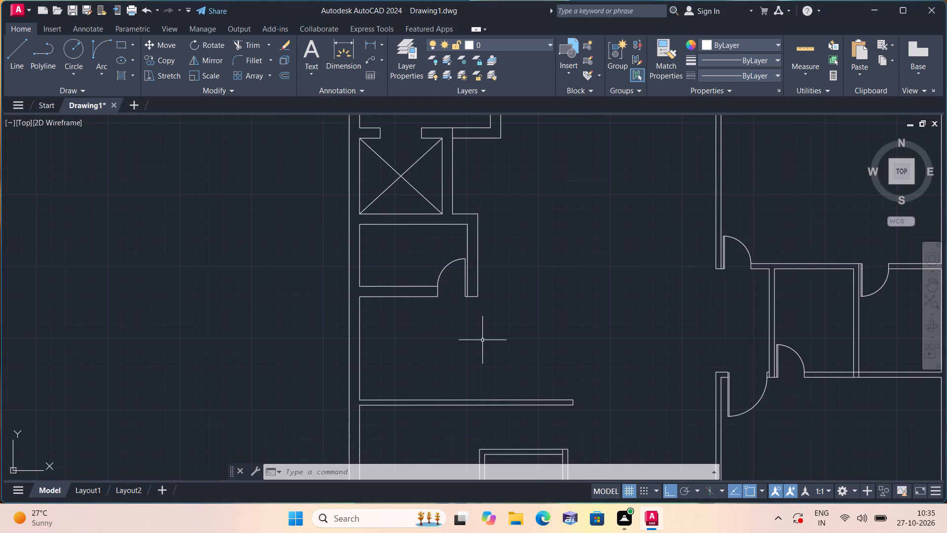
pyautogui.scroll(-2, 478, 327)
pyautogui.scroll(1, 478, 325)
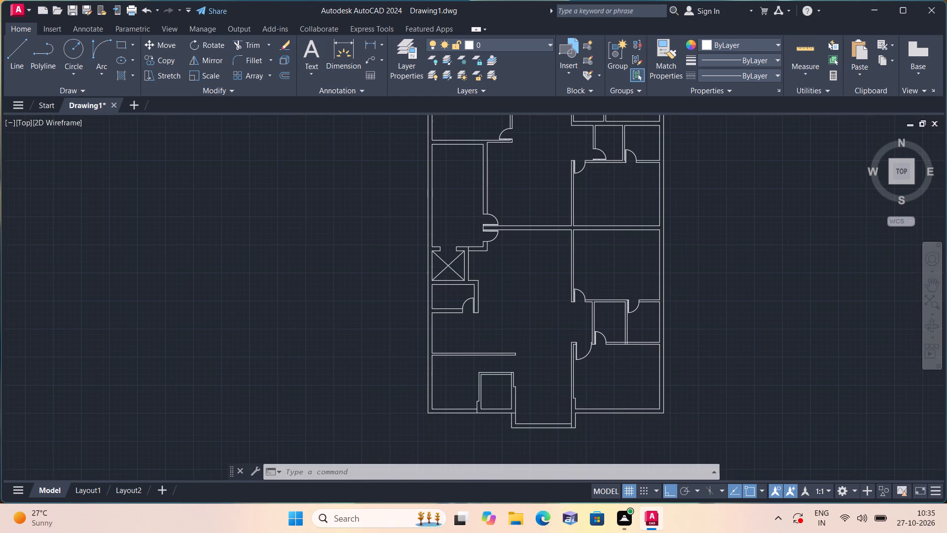
pyautogui.write('off')
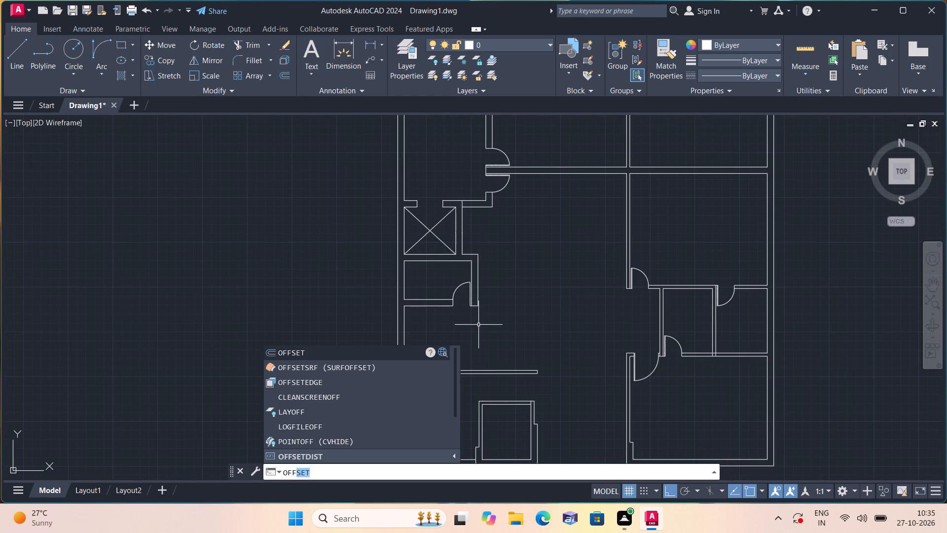
pyautogui.press('space')
pyautogui.write('1"')
pyautogui.press('space')
pyautogui.scroll(2, 465, 282)
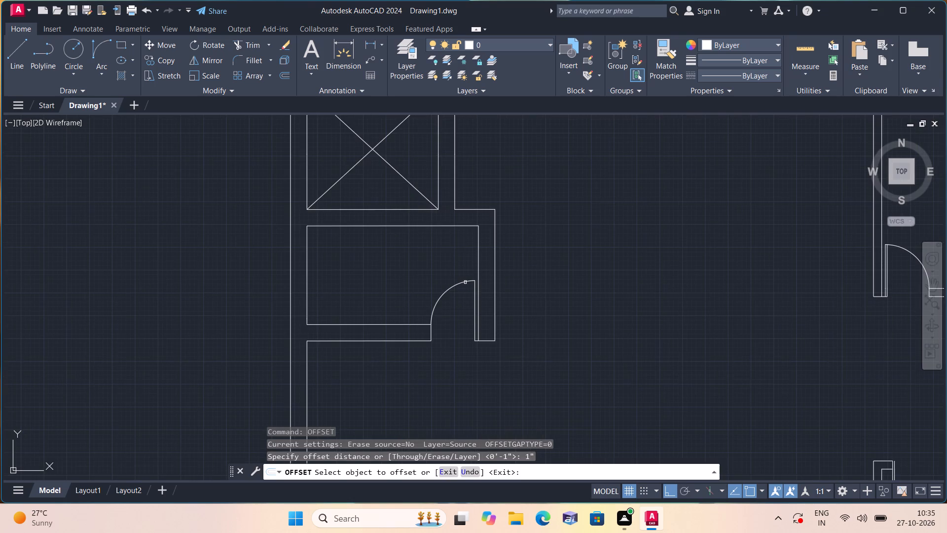
pyautogui.scroll(1, 470, 285)
pyautogui.click(474, 300)
pyautogui.click(447, 330)
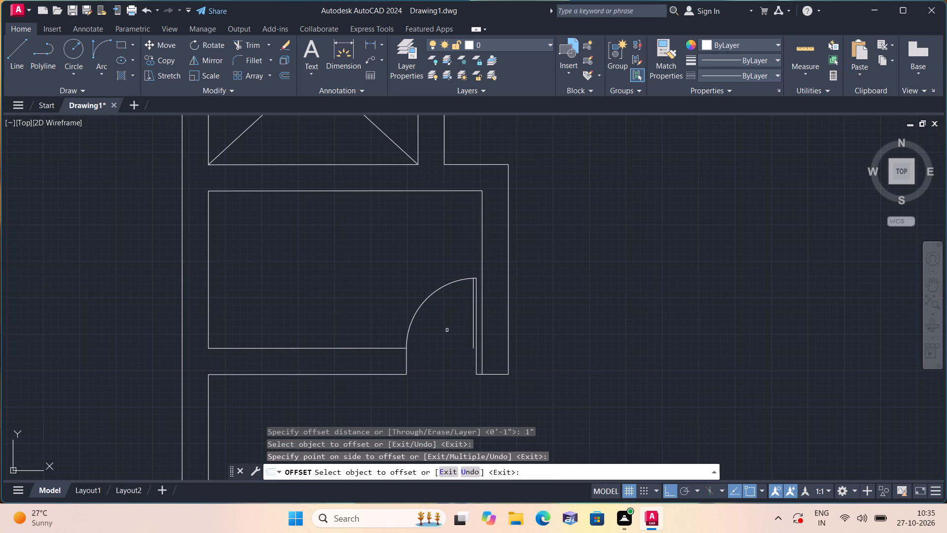
pyautogui.click(475, 364)
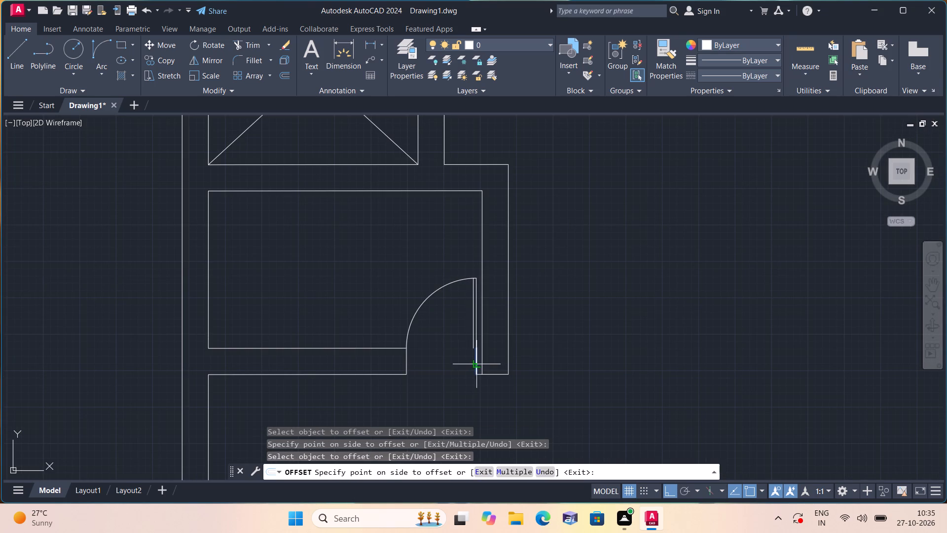
pyautogui.click(461, 360)
pyautogui.press('Escape')
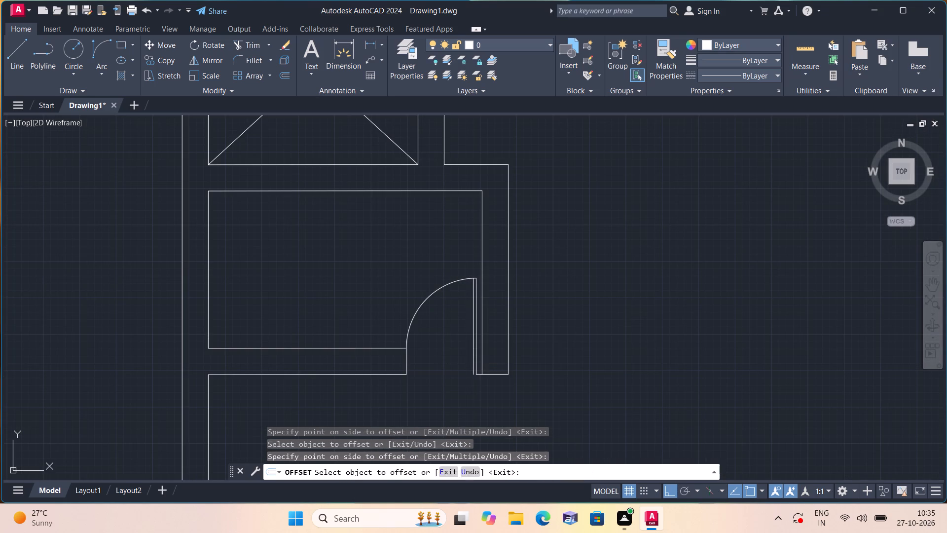
# Extend the wall-end line at the foot of the east jamb west to the offset jamb line.
pyautogui.write('ex')
pyautogui.write('te')
pyautogui.press('space')
pyautogui.scroll(3, 473, 376)
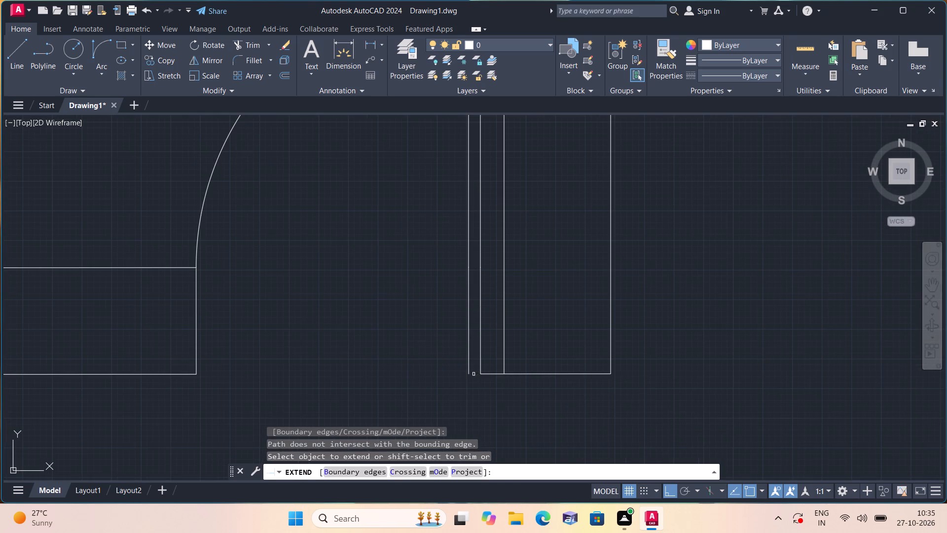
pyautogui.click(486, 374)
pyautogui.press('space')
# Turn ortho off and scale the whole bed set, with side tables and rug, down freehand to a tiny fraction about a point on the bed.
pyautogui.scroll(-2, 424, 350)
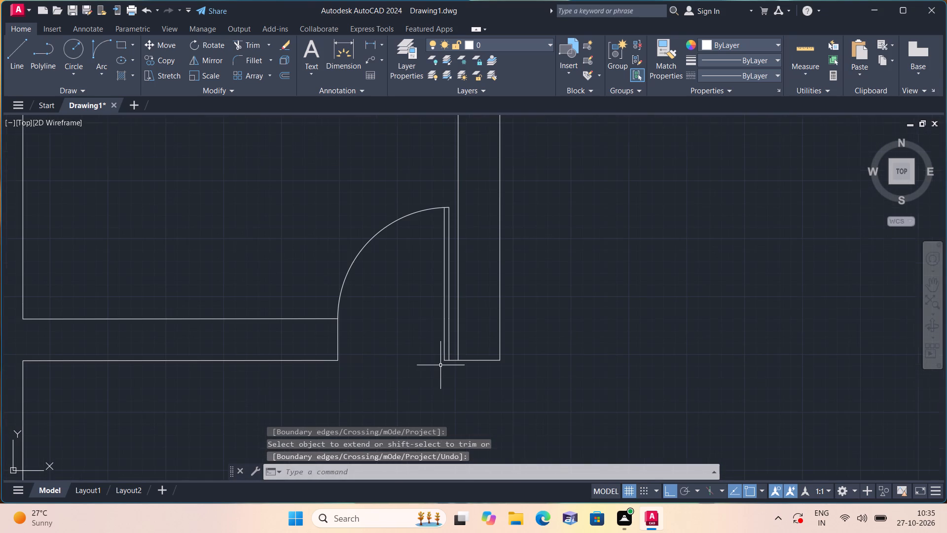
pyautogui.scroll(-2, 474, 399)
pyautogui.scroll(-1, 394, 312)
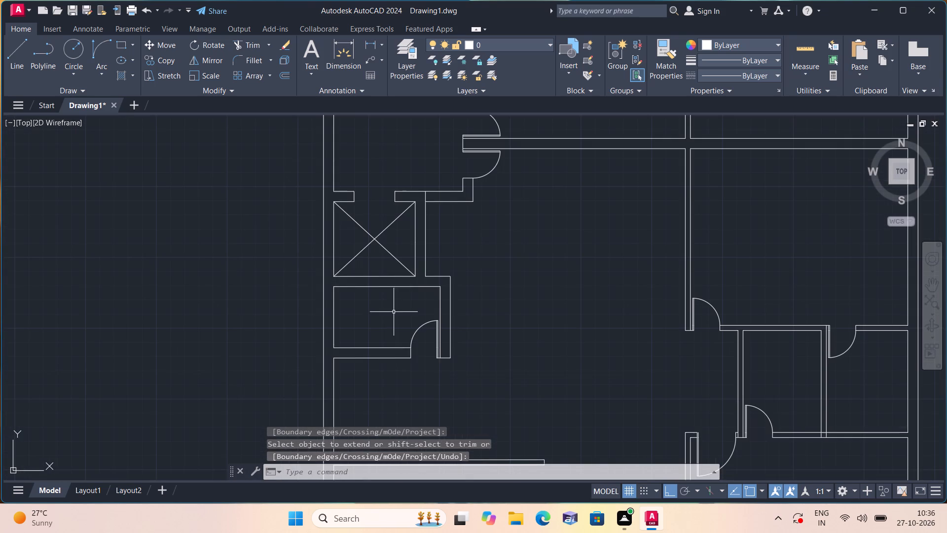
pyautogui.moveTo(413, 218); pyautogui.dragTo(336, 271, button='middle')
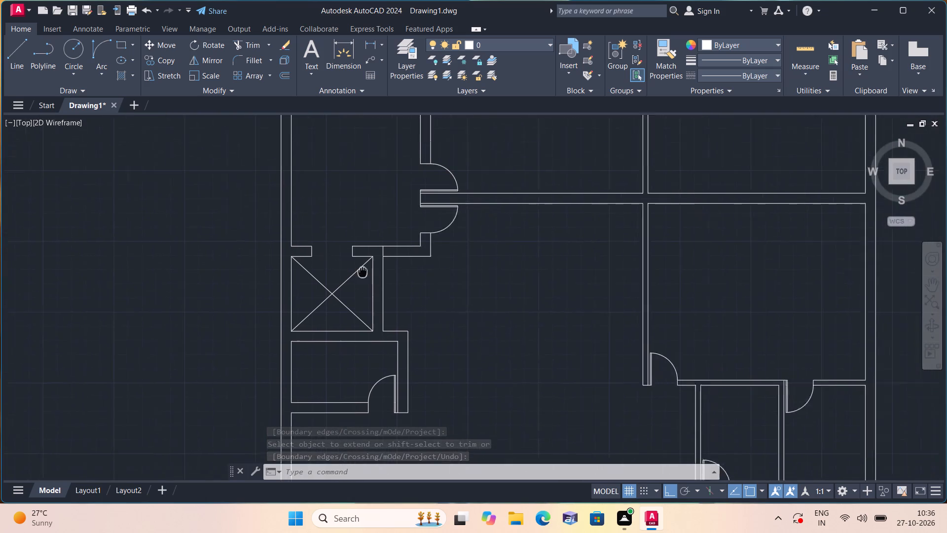
pyautogui.moveTo(336, 271); pyautogui.dragTo(287, 268, button='middle')
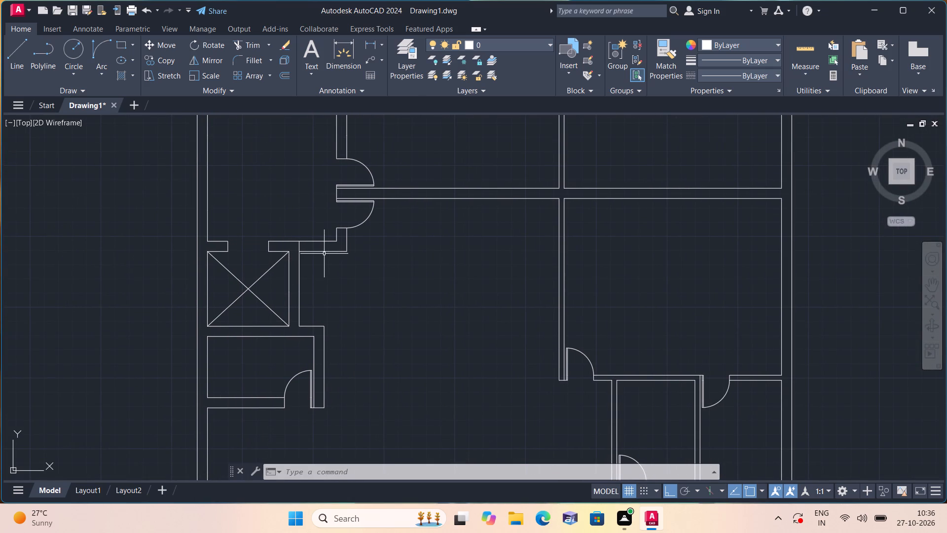
pyautogui.scroll(-1, 390, 207)
pyautogui.moveTo(390, 207); pyautogui.dragTo(282, 300, button='middle')
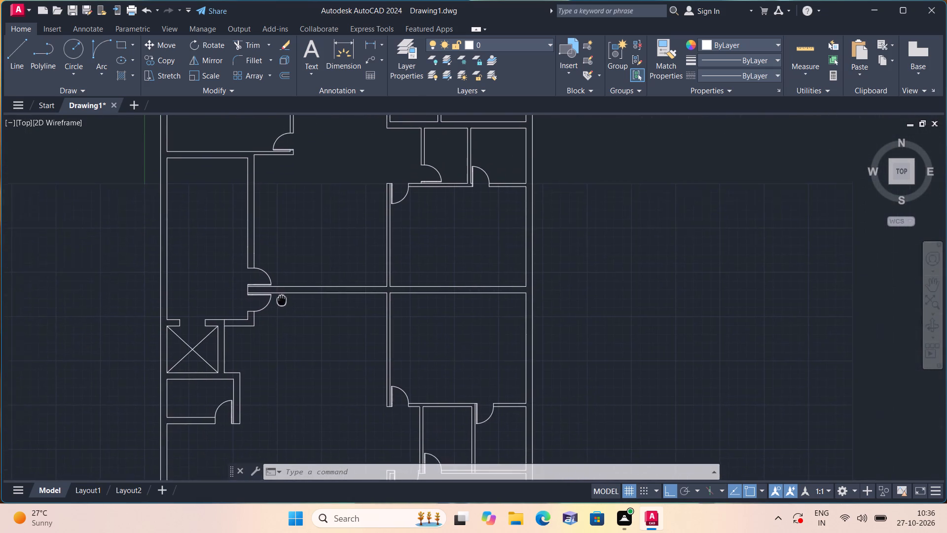
pyautogui.scroll(-3, 284, 303)
pyautogui.moveTo(426, 263); pyautogui.dragTo(413, 292, button='middle')
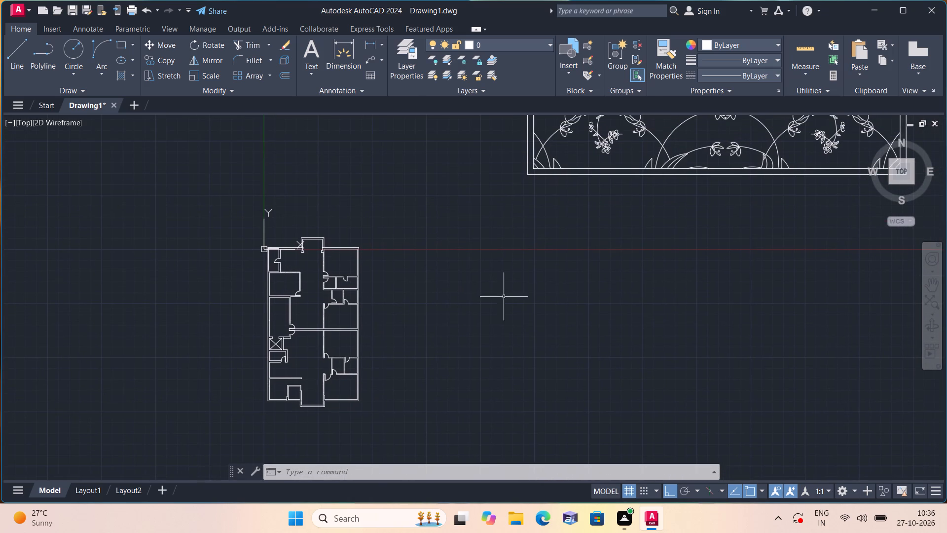
pyautogui.click(669, 486)
pyautogui.scroll(-2, 586, 339)
pyautogui.moveTo(571, 333); pyautogui.dragTo(503, 373, button='middle')
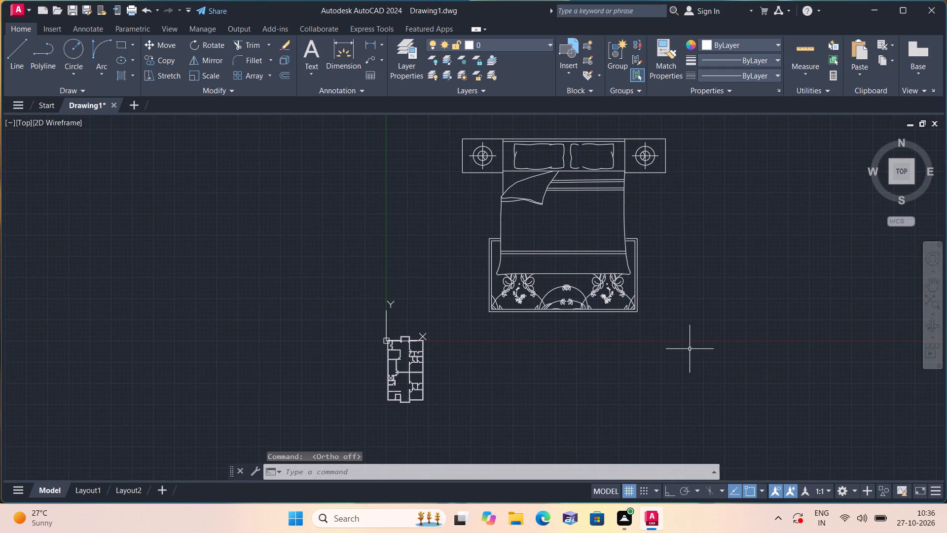
pyautogui.click(710, 348)
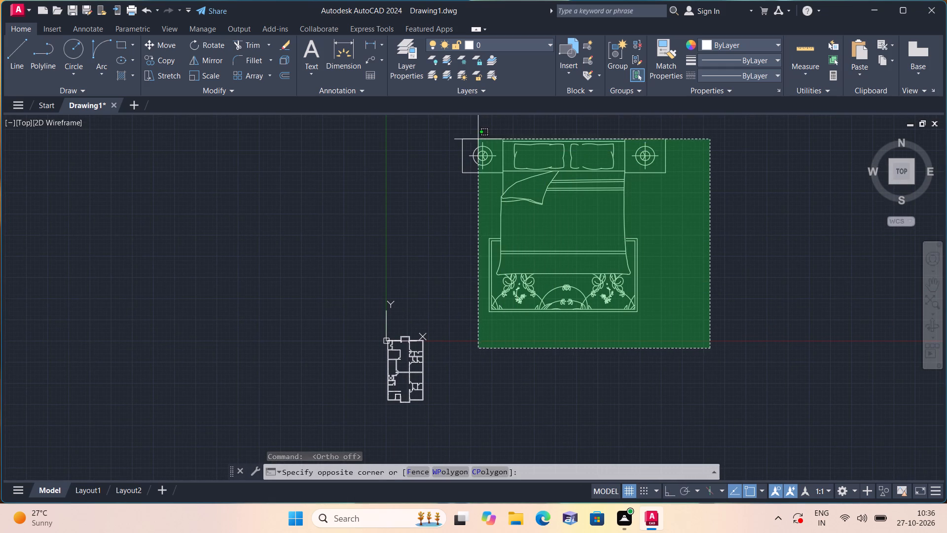
pyautogui.moveTo(468, 133); pyautogui.dragTo(472, 139)
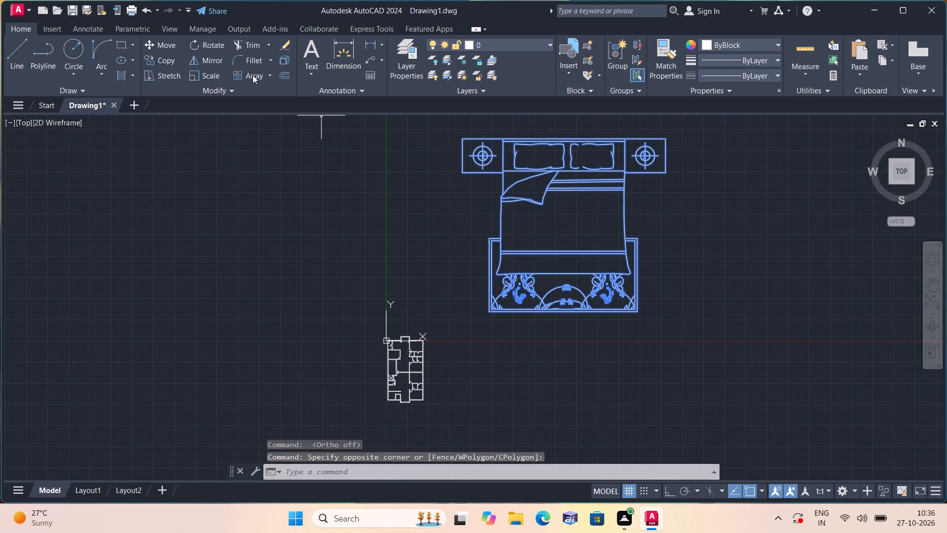
pyautogui.click(212, 75)
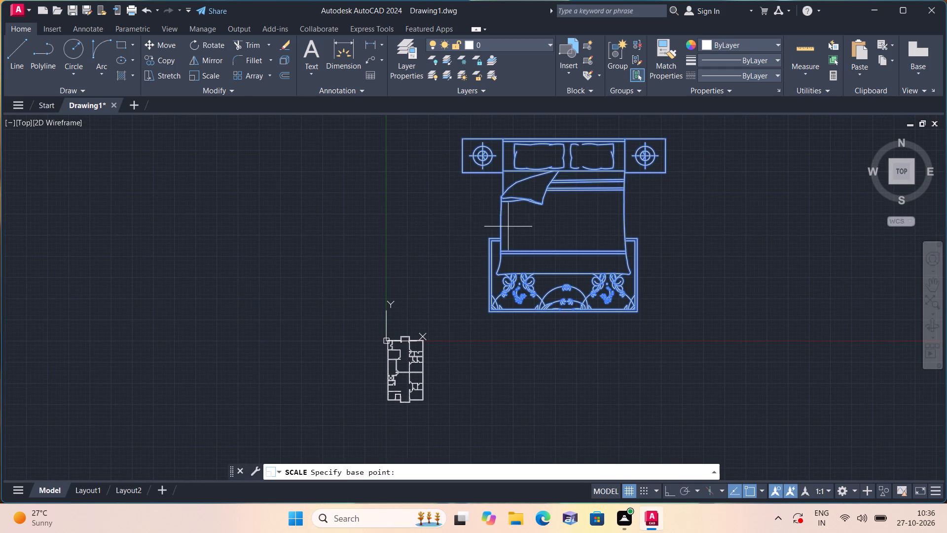
pyautogui.scroll(2, 542, 244)
pyautogui.click(541, 239)
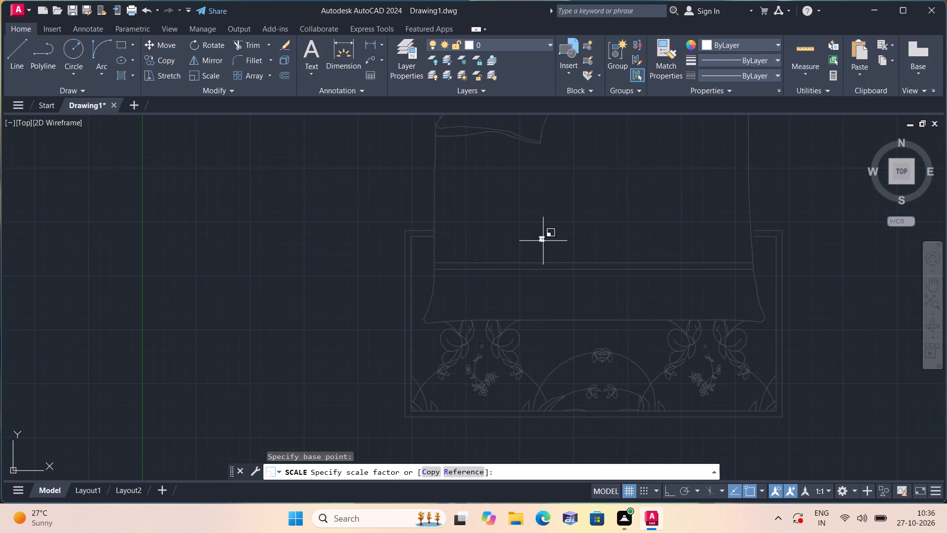
pyautogui.click(543, 241)
# Move the shrunken bed set into the west bedroom directly south of the small northwest room, placing it in the room's northern half.
pyautogui.moveTo(551, 255); pyautogui.dragTo(547, 246)
pyautogui.click(513, 202)
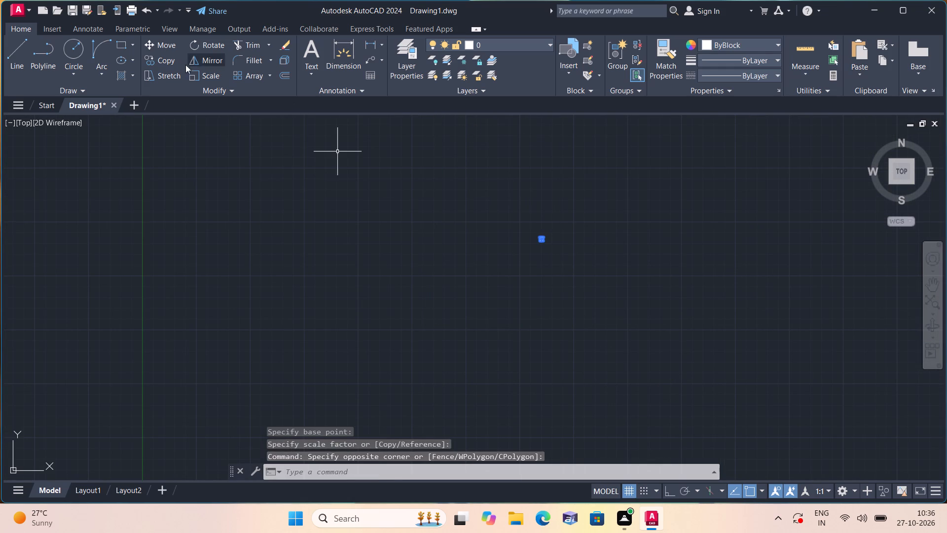
pyautogui.click(155, 45)
pyautogui.click(545, 237)
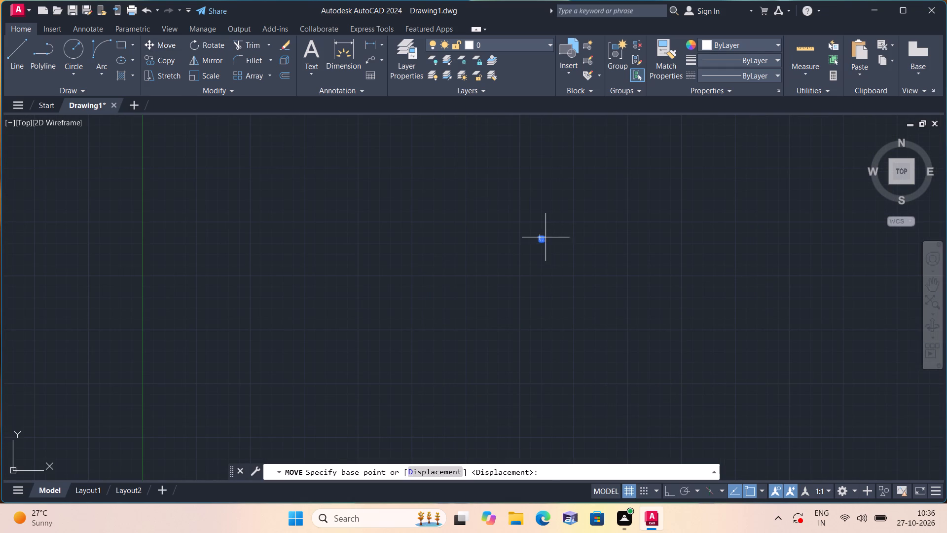
pyautogui.scroll(-2, 542, 240)
pyautogui.moveTo(467, 287); pyautogui.dragTo(583, 167, button='middle')
pyautogui.scroll(4, 544, 244)
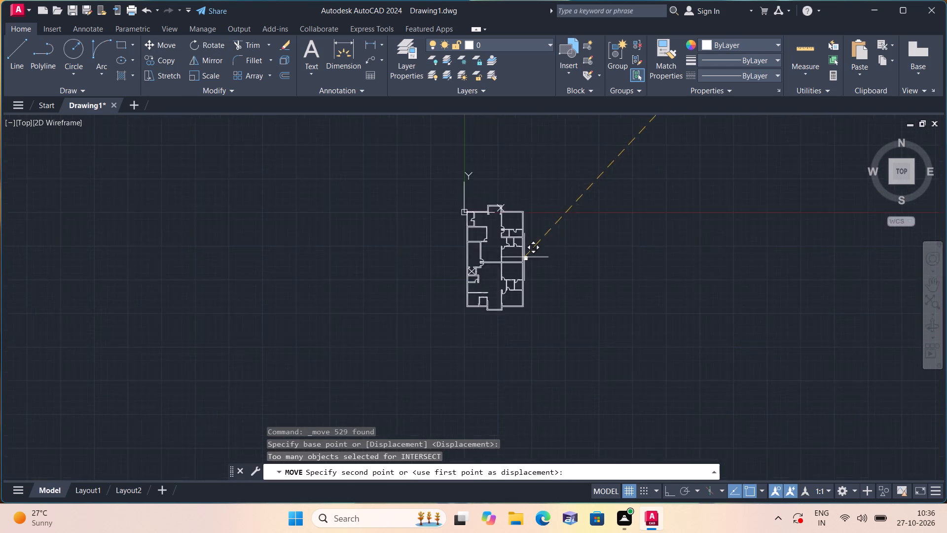
pyautogui.scroll(1, 396, 219)
pyautogui.scroll(2, 432, 143)
pyautogui.moveTo(425, 148); pyautogui.dragTo(398, 284, button='middle')
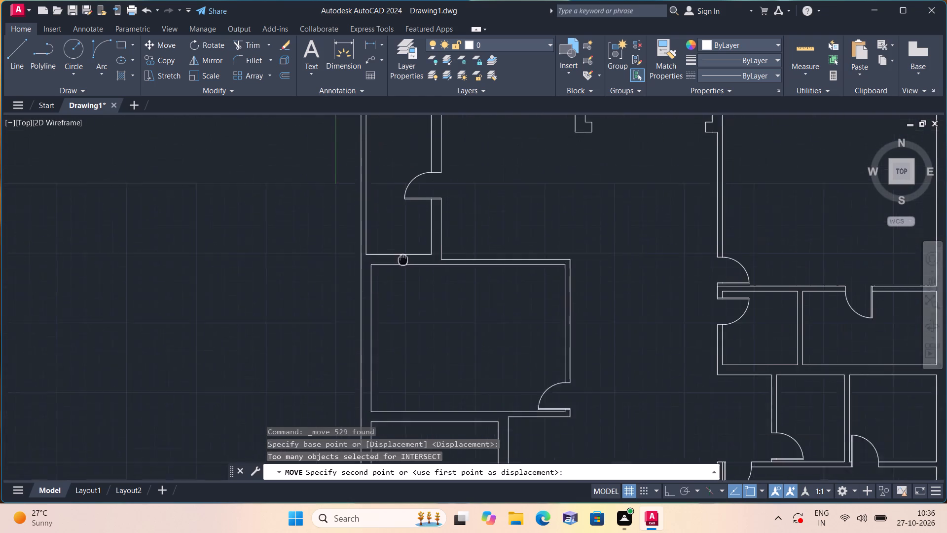
pyautogui.moveTo(398, 284); pyautogui.dragTo(398, 289, button='middle')
pyautogui.moveTo(448, 331); pyautogui.dragTo(432, 238, button='middle')
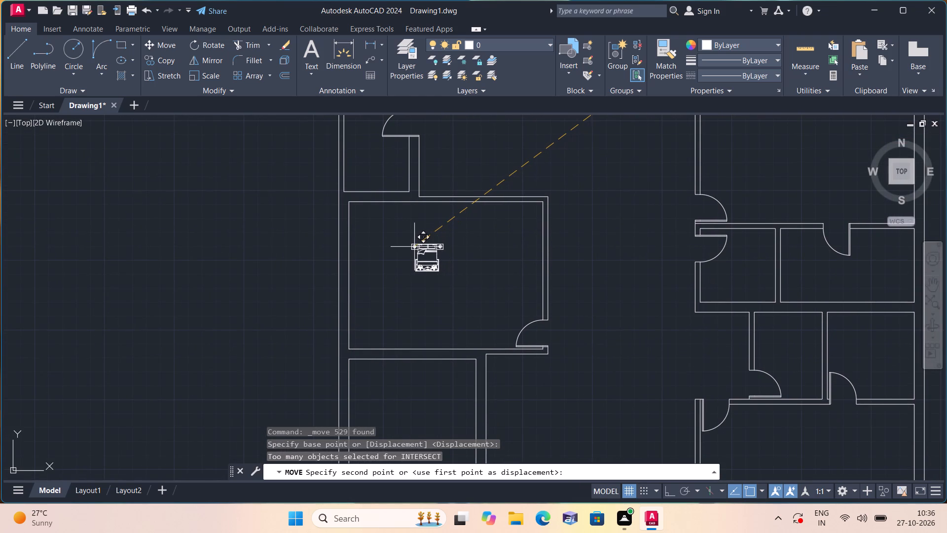
pyautogui.scroll(1, 414, 247)
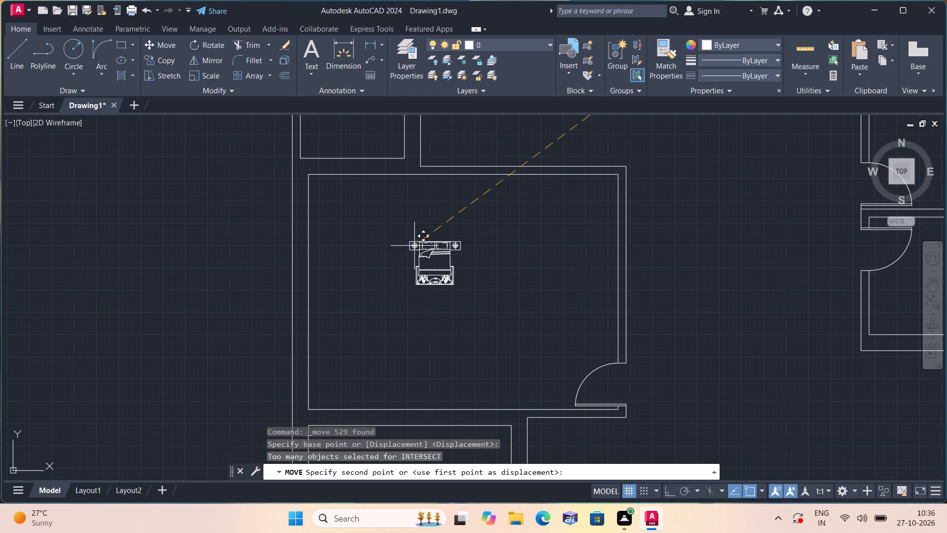
pyautogui.scroll(1, 409, 241)
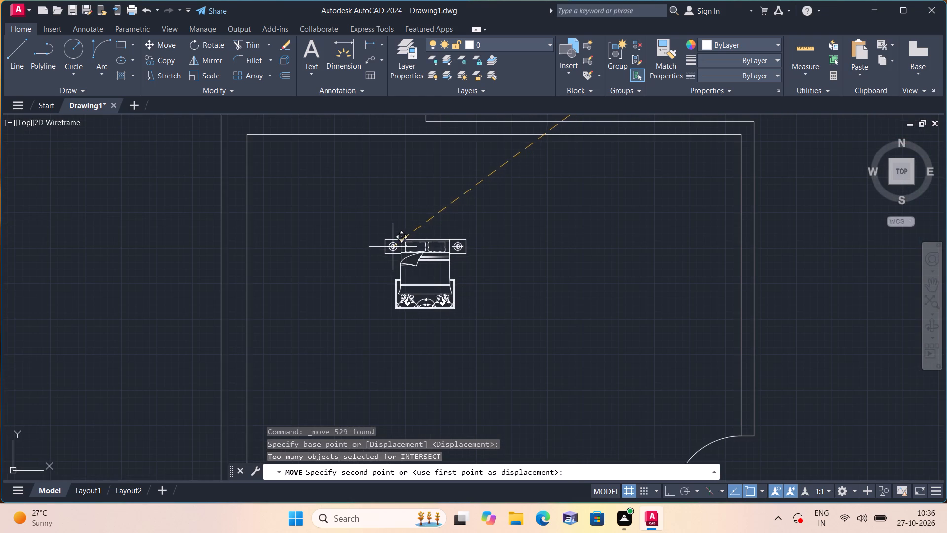
pyautogui.click(404, 250)
# Scale the whole bed set in the west bedroom up freehand to about twice its size about a point on the bed.
pyautogui.scroll(-1, 406, 250)
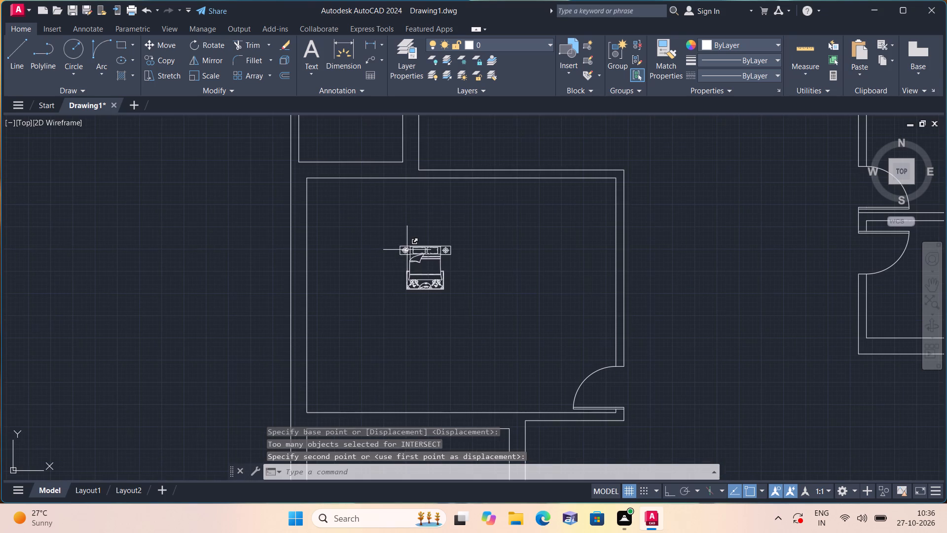
pyautogui.moveTo(486, 323); pyautogui.dragTo(483, 318)
pyautogui.click(390, 235)
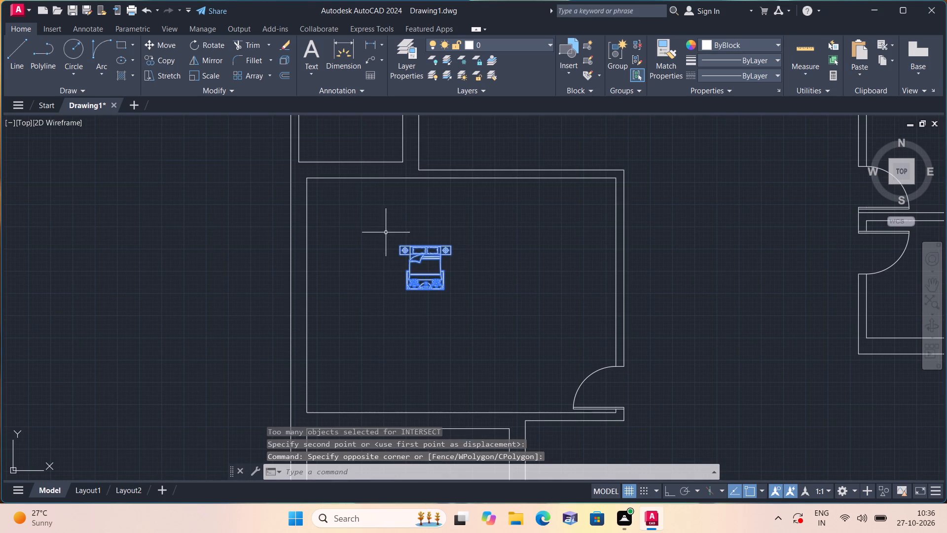
pyautogui.click(212, 74)
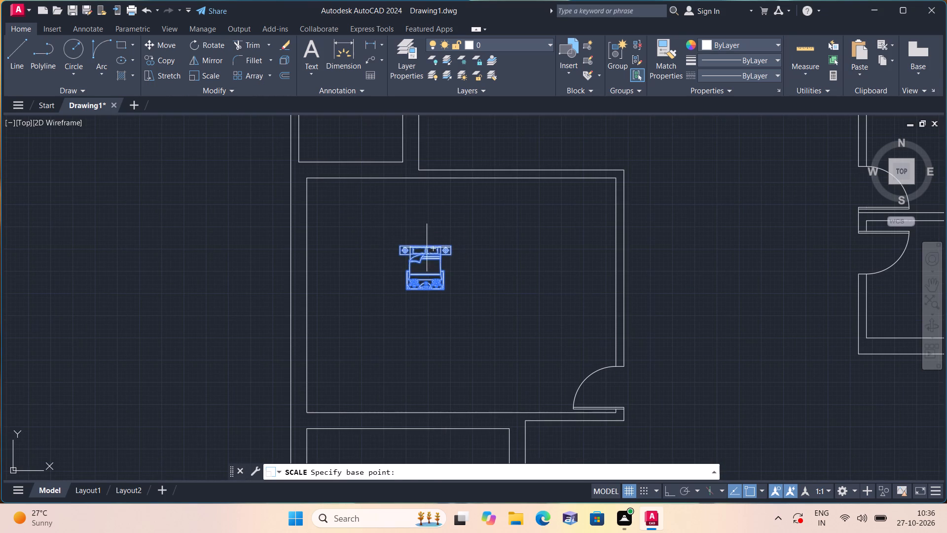
pyautogui.moveTo(430, 253); pyautogui.dragTo(443, 229)
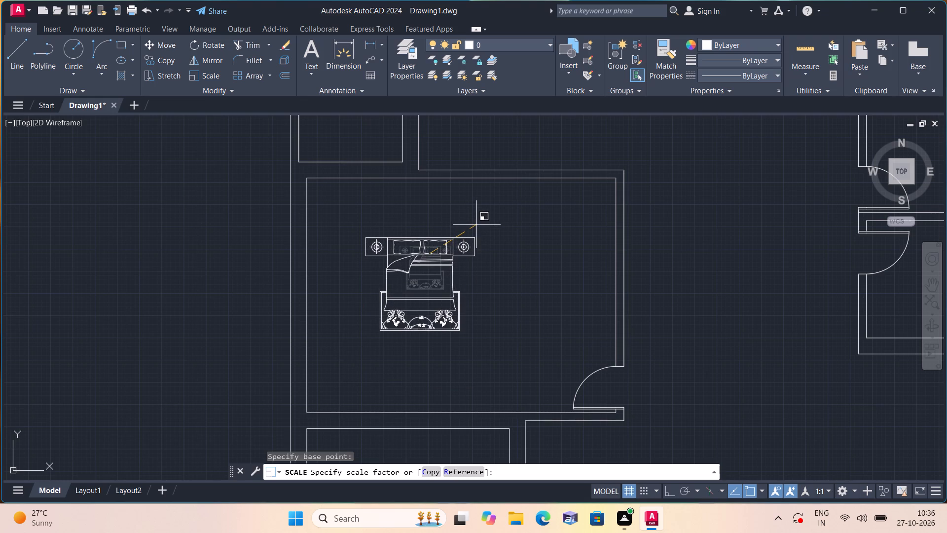
pyautogui.click(476, 225)
# Move the enlarged bed set straight north, closer to the west bedroom's north wall.
pyautogui.moveTo(470, 357); pyautogui.dragTo(455, 326)
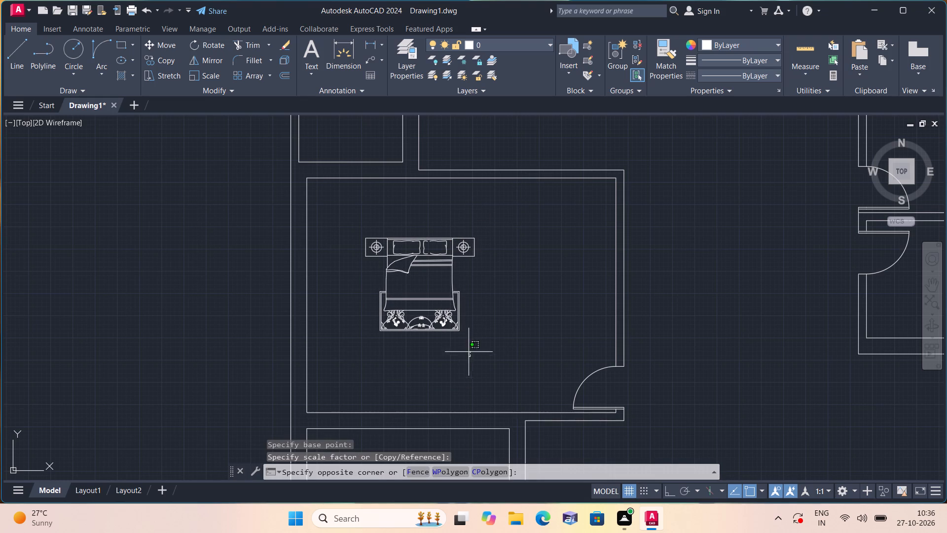
pyautogui.click(364, 226)
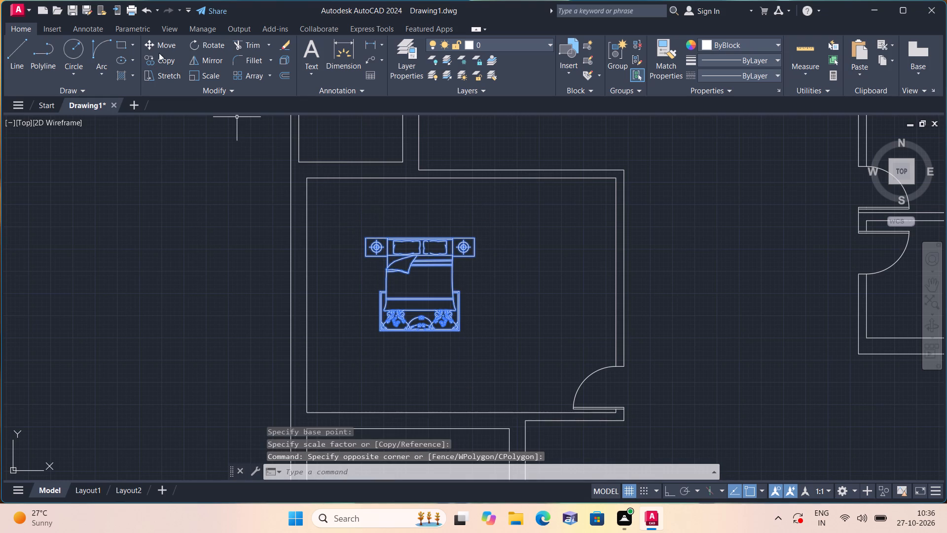
pyautogui.click(169, 46)
pyautogui.click(414, 273)
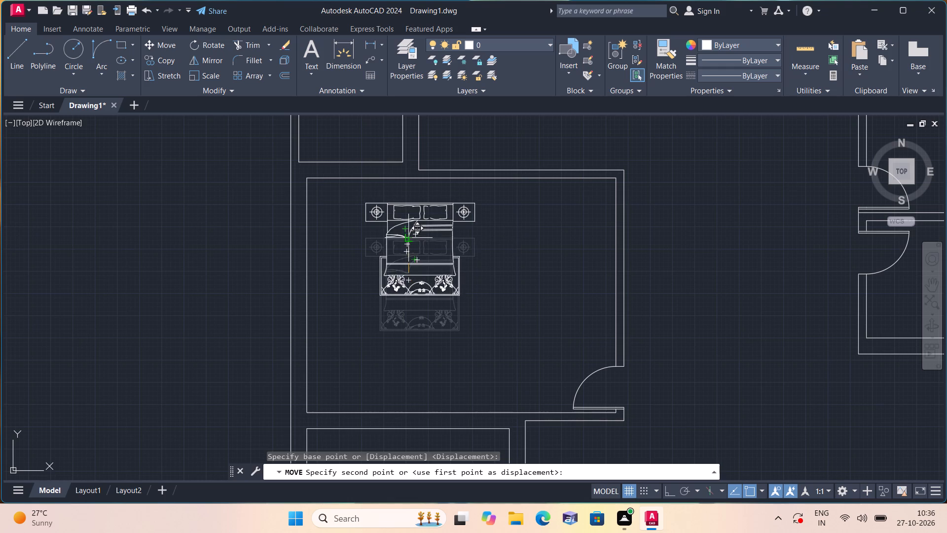
pyautogui.click(409, 235)
# Scale the west bedroom's bed set up freehand once more, to about 1.25 times its size, about a point on the bed.
pyautogui.scroll(1, 415, 239)
pyautogui.click(533, 358)
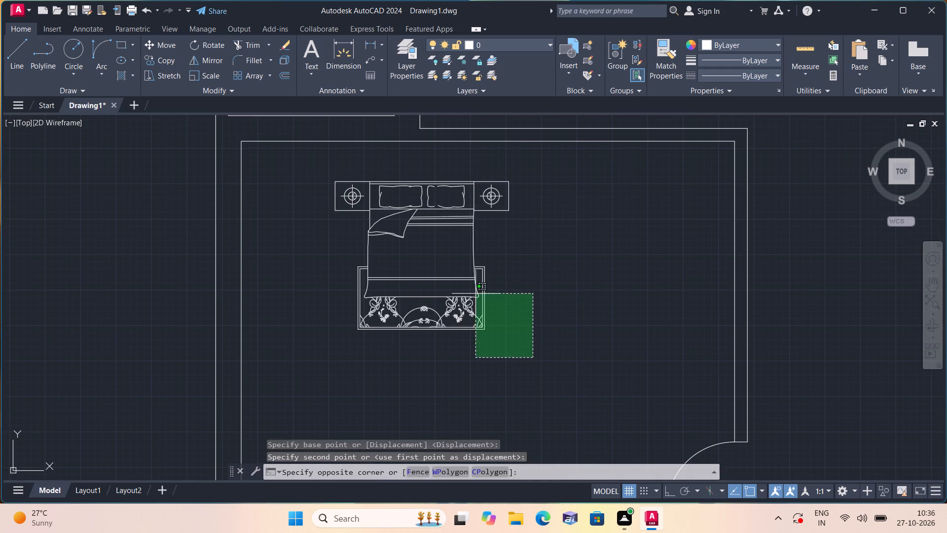
pyautogui.click(313, 170)
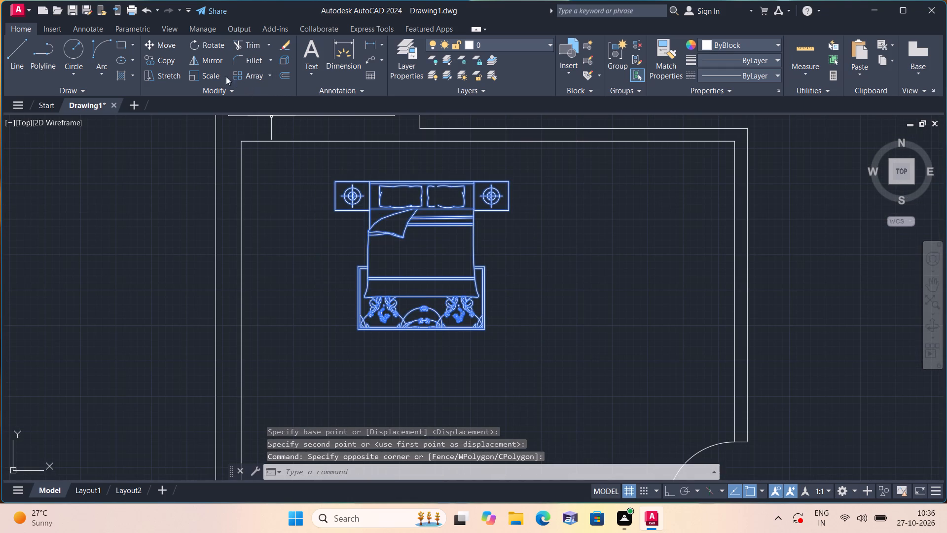
pyautogui.click(204, 74)
pyautogui.moveTo(434, 239); pyautogui.dragTo(434, 233)
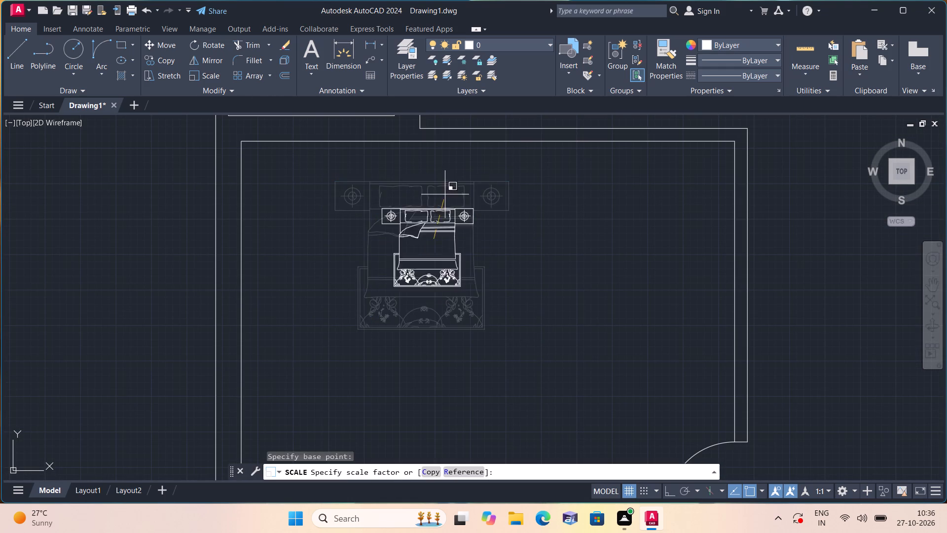
pyautogui.click(510, 162)
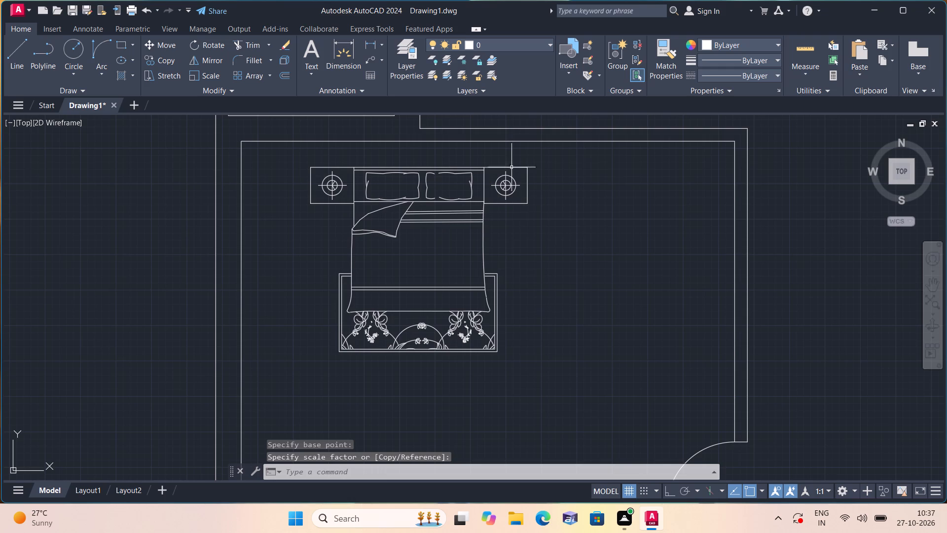
# Copy the west bedroom's whole bed set into the northeast room, with its headboard near the north wall.
pyautogui.click(540, 363)
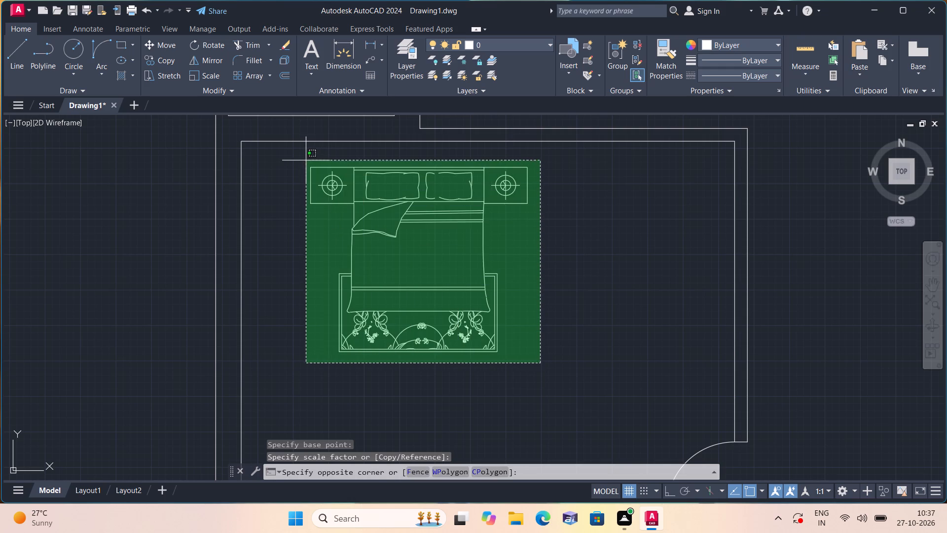
pyautogui.click(306, 160)
pyautogui.click(165, 58)
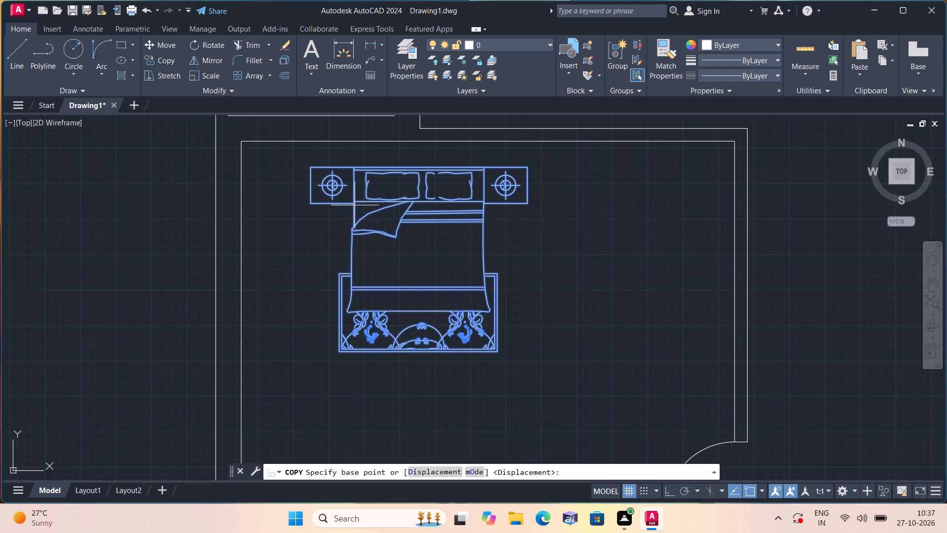
pyautogui.click(413, 228)
pyautogui.scroll(-2, 497, 217)
pyautogui.moveTo(498, 209); pyautogui.dragTo(329, 296, button='middle')
pyautogui.scroll(-1, 445, 296)
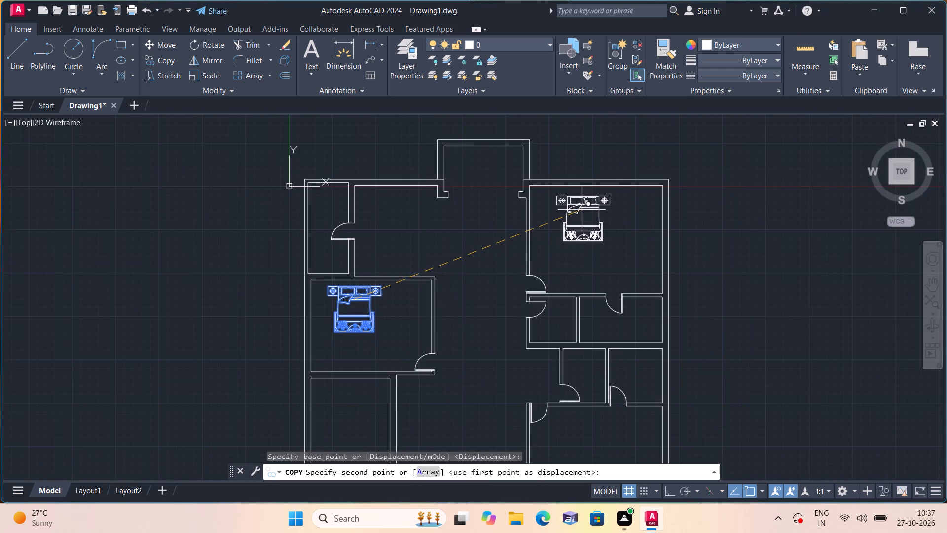
pyautogui.click(582, 206)
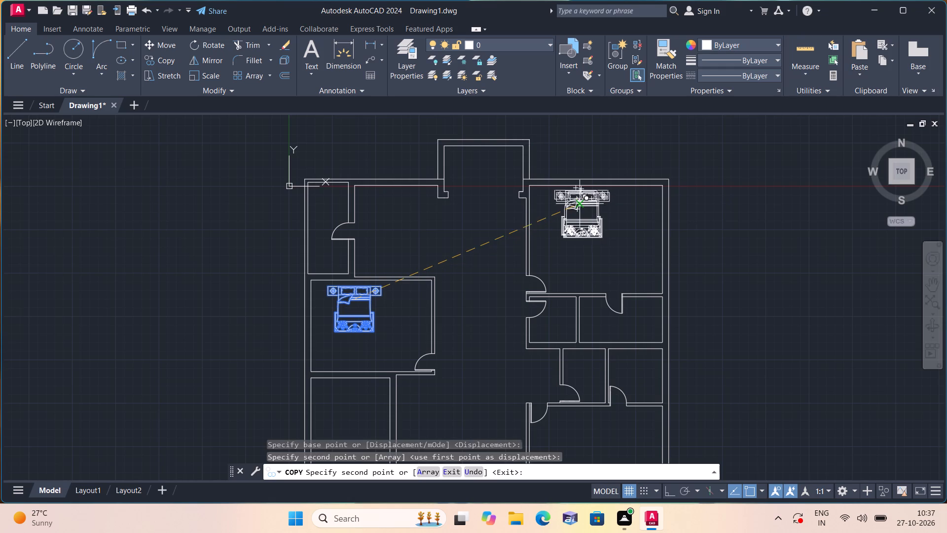
# Place another copy of the bed set in the east room directly south of the plan's dividing wall, in its northeast part.
pyautogui.scroll(-1, 586, 214)
pyautogui.moveTo(599, 336); pyautogui.dragTo(548, 178, button='middle')
pyautogui.scroll(-1, 548, 177)
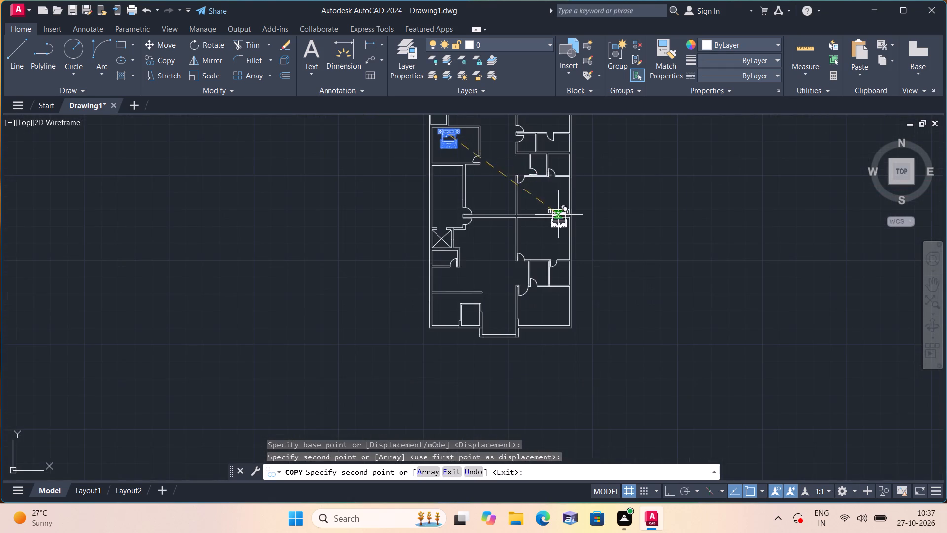
pyautogui.scroll(3, 560, 229)
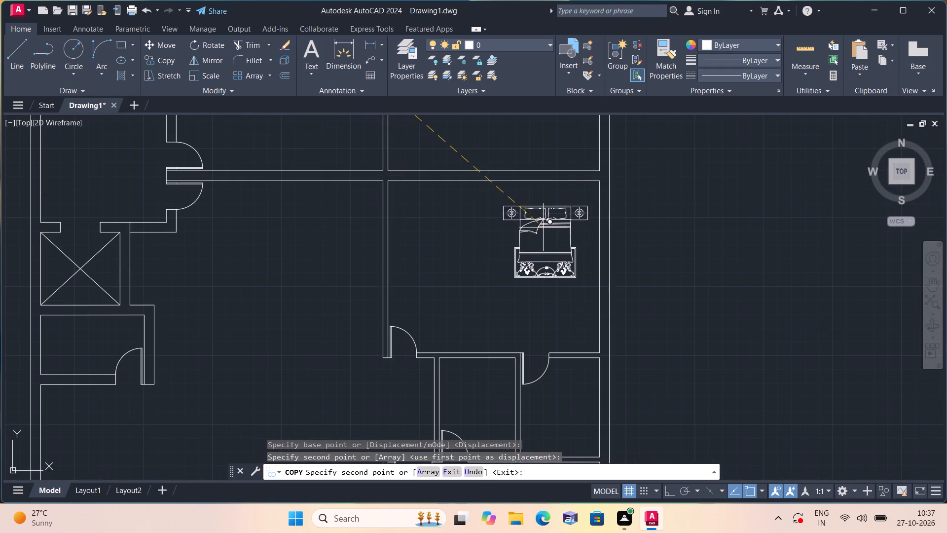
pyautogui.click(524, 211)
# Place a third copy of the bed set in the southeast corner room, near its north wall and east side, and end copying.
pyautogui.scroll(-2, 555, 205)
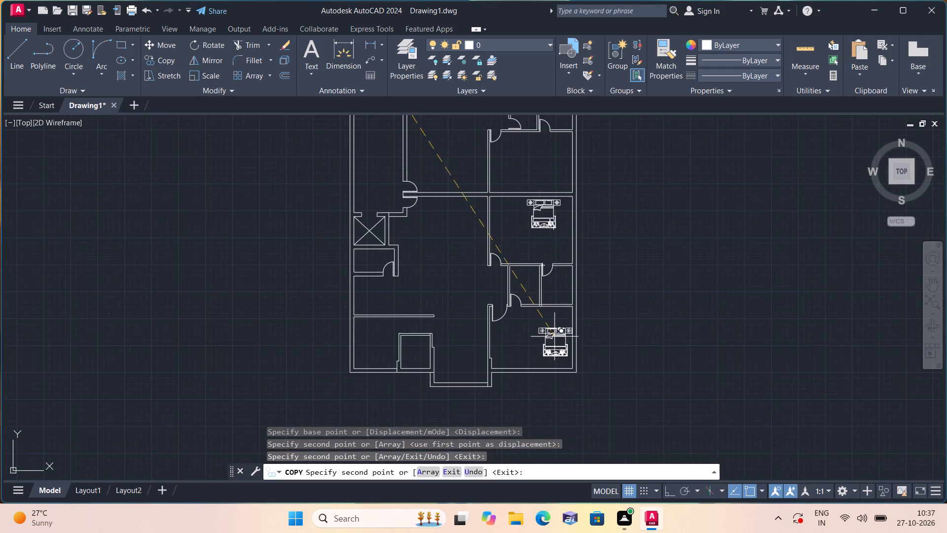
pyautogui.scroll(3, 556, 348)
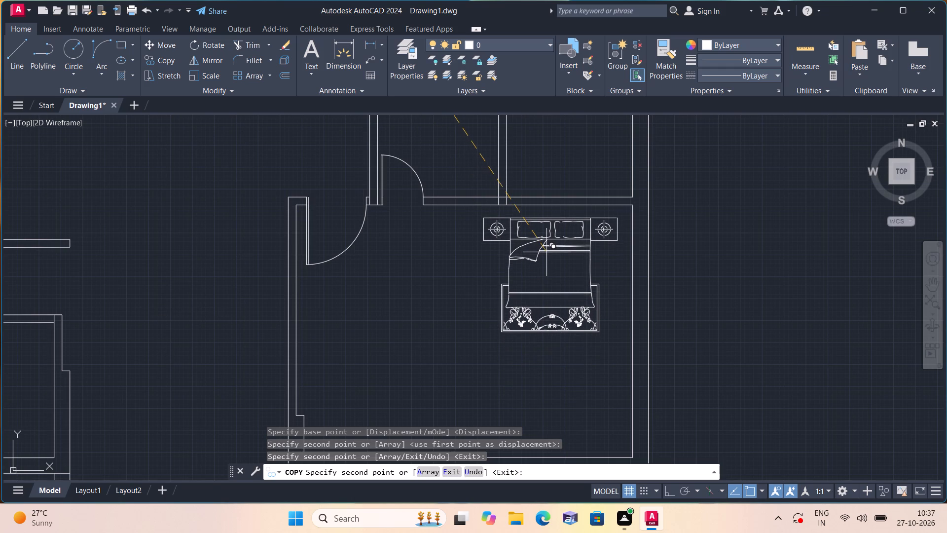
pyautogui.click(546, 252)
pyautogui.scroll(-3, 542, 319)
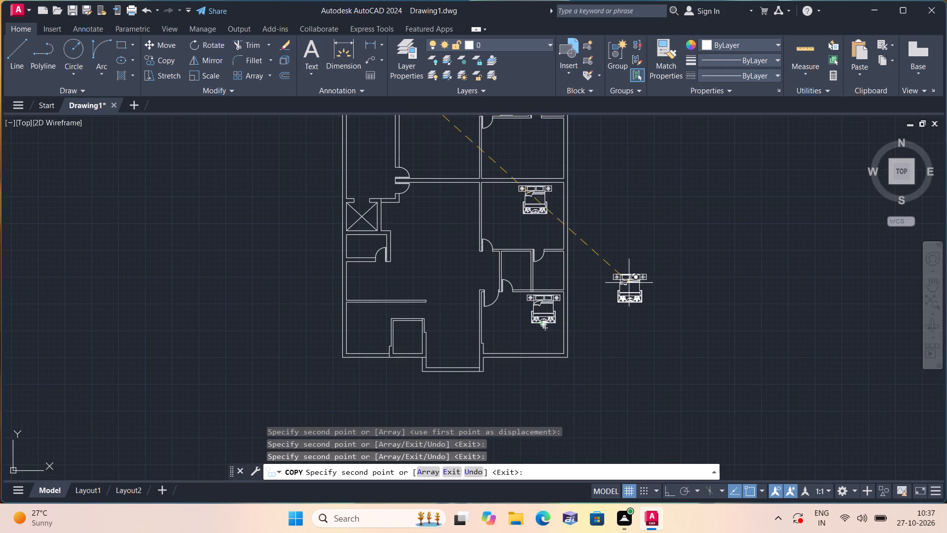
pyautogui.press('Escape')
# Scale the eastern one of the two large sideways bed sets north of the plan down freehand to a tiny fraction.
pyautogui.moveTo(654, 234); pyautogui.dragTo(608, 343, button='middle')
pyautogui.scroll(-1, 654, 234)
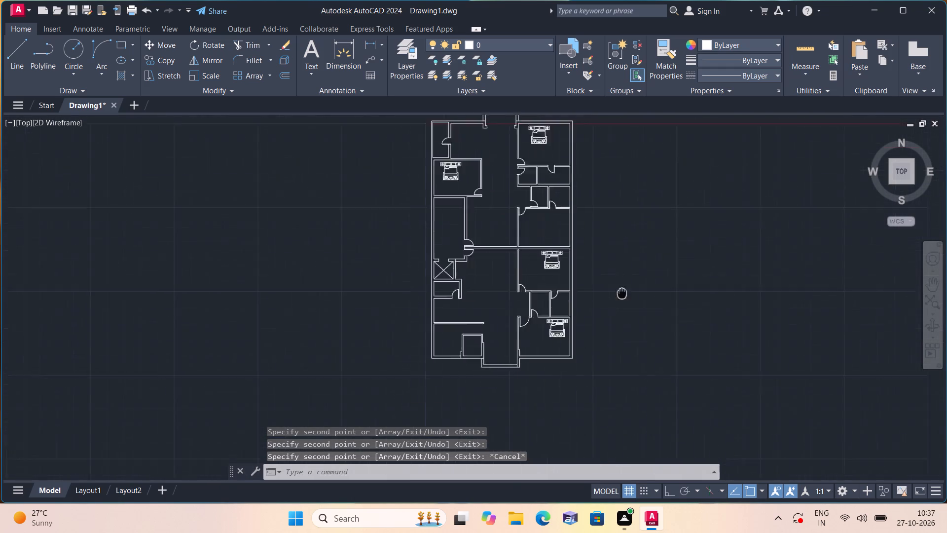
pyautogui.moveTo(608, 343); pyautogui.dragTo(602, 377, button='middle')
pyautogui.scroll(-2, 602, 377)
pyautogui.moveTo(737, 296); pyautogui.dragTo(514, 273, button='middle')
pyautogui.scroll(-1, 734, 295)
pyautogui.scroll(-3, 514, 273)
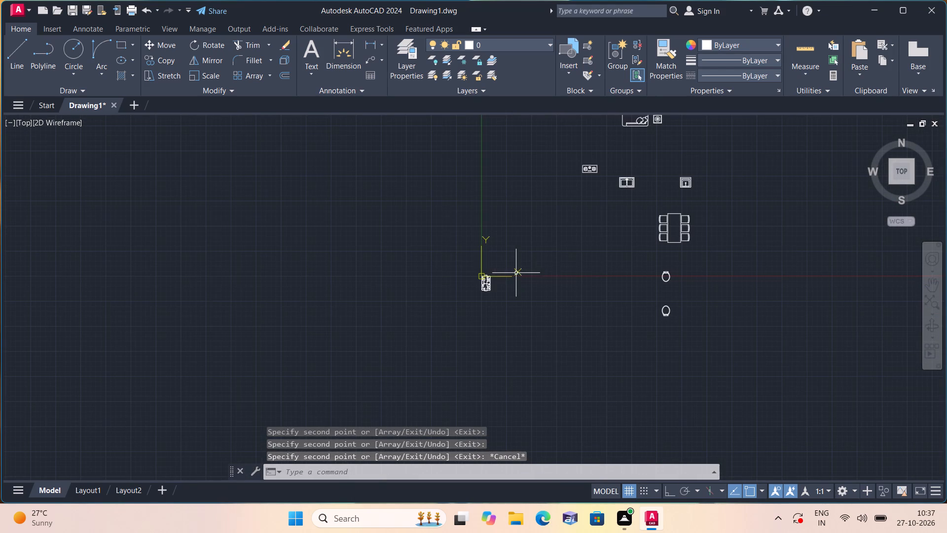
pyautogui.moveTo(665, 228); pyautogui.dragTo(641, 339, button='middle')
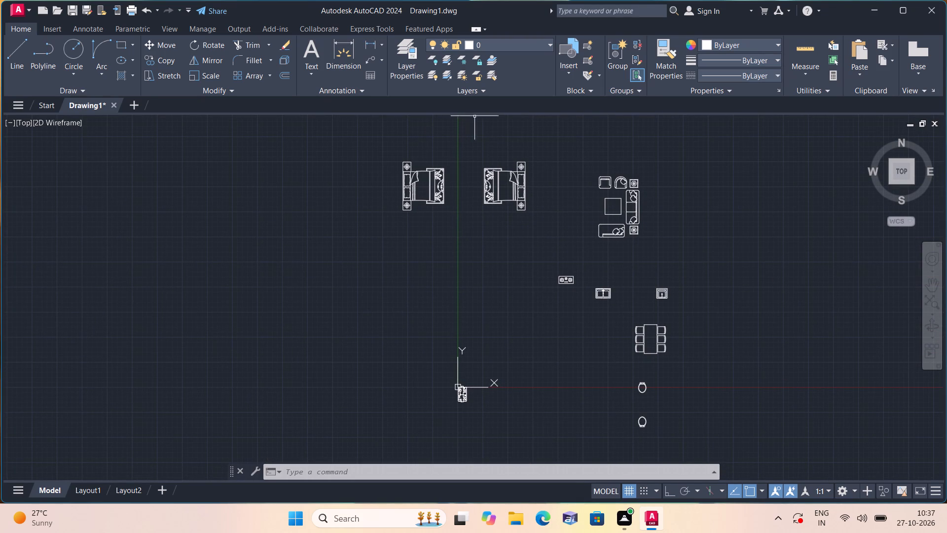
pyautogui.click(463, 136)
pyautogui.click(552, 235)
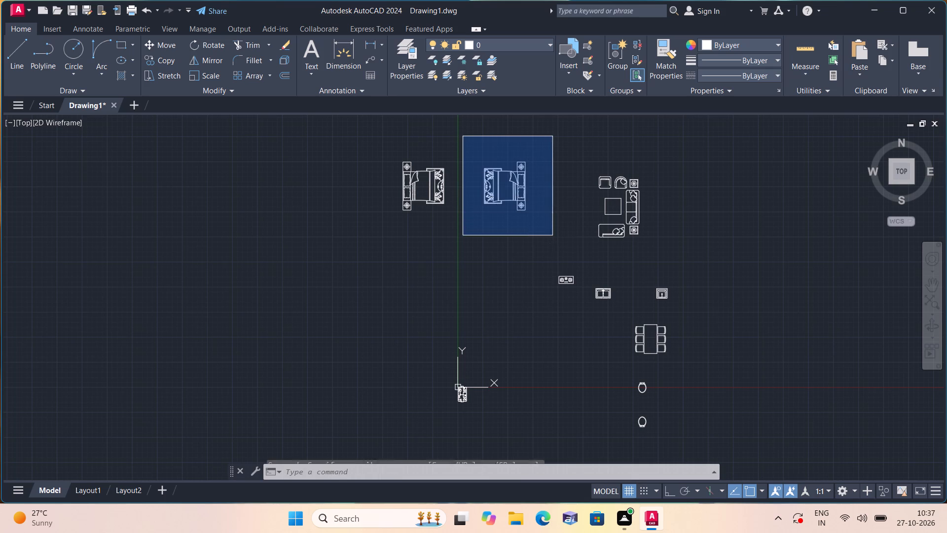
pyautogui.click(208, 75)
pyautogui.scroll(4, 487, 194)
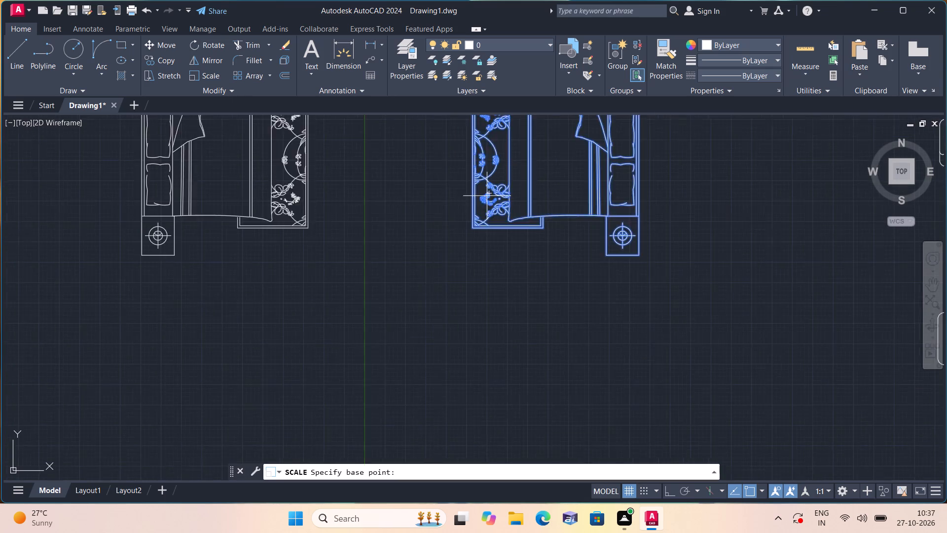
pyautogui.click(568, 166)
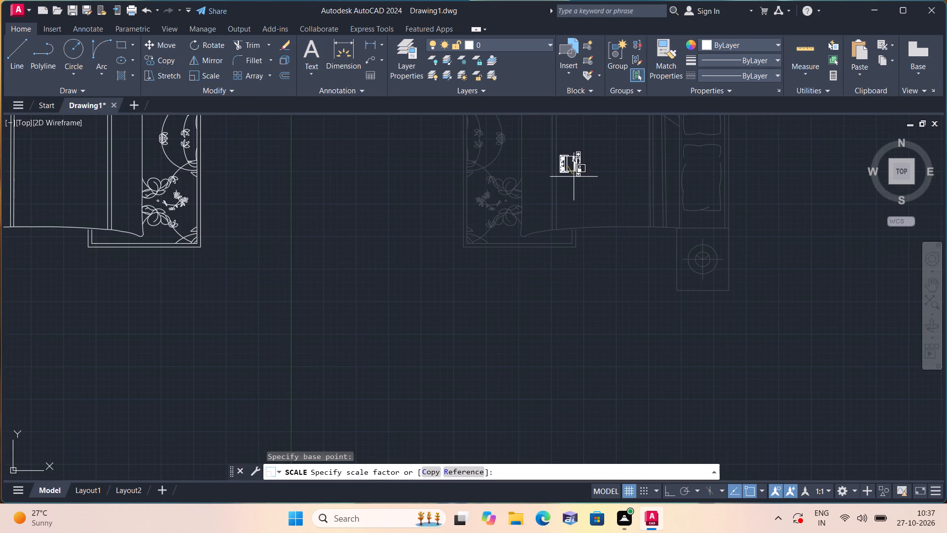
pyautogui.click(574, 176)
# Move the shrunken sideways bed set down beside the floor plan, into the empty space just east of the outer wall.
pyautogui.moveTo(613, 213); pyautogui.dragTo(605, 195)
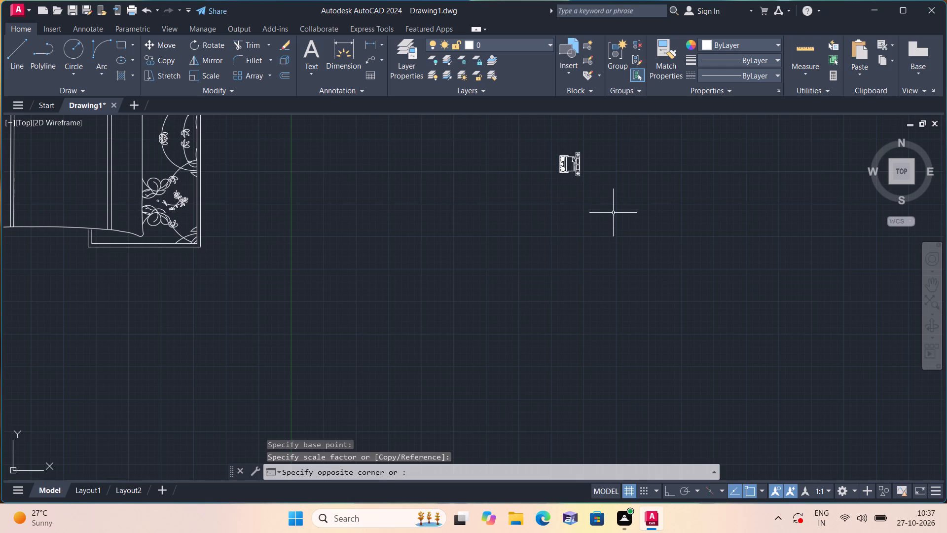
pyautogui.click(551, 143)
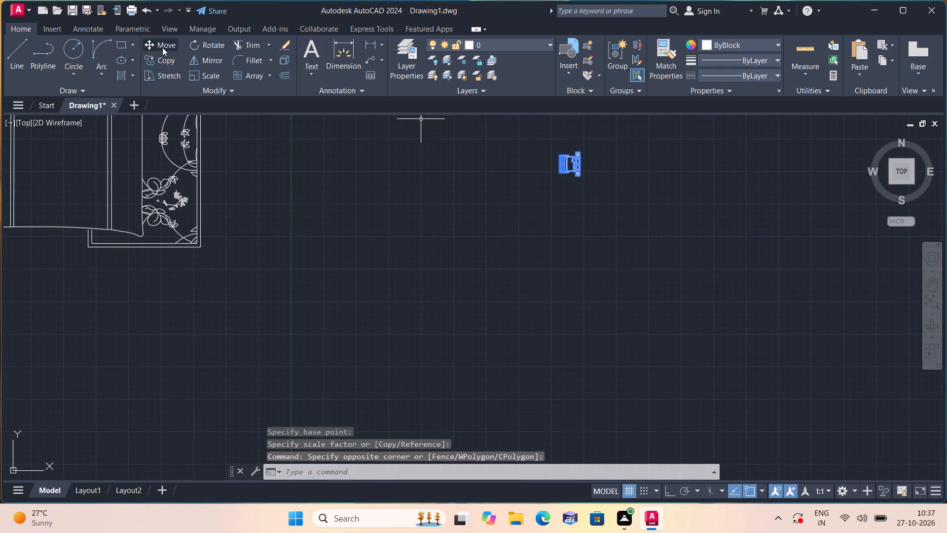
pyautogui.click(162, 47)
pyautogui.click(572, 167)
pyautogui.scroll(-2, 471, 298)
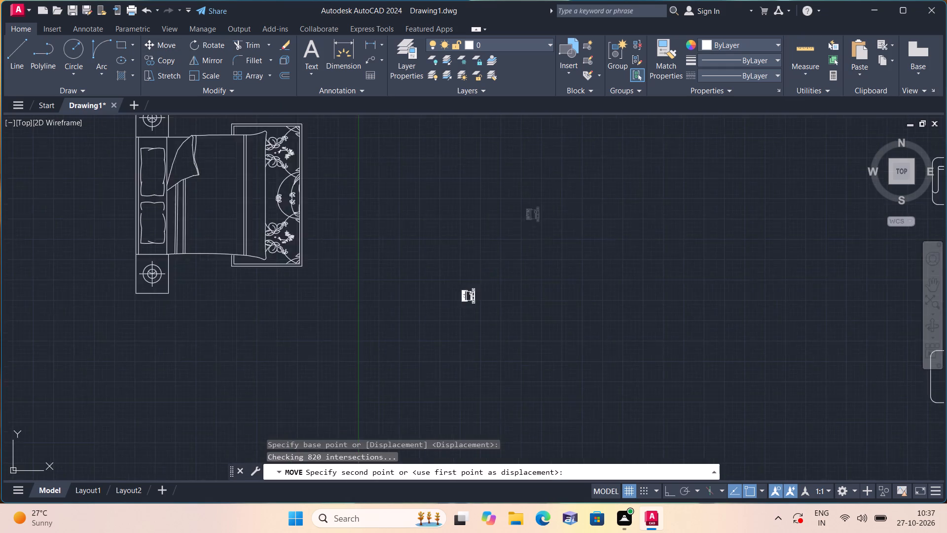
pyautogui.scroll(-1, 452, 307)
pyautogui.moveTo(437, 305); pyautogui.dragTo(411, 129, button='middle')
pyautogui.scroll(4, 395, 391)
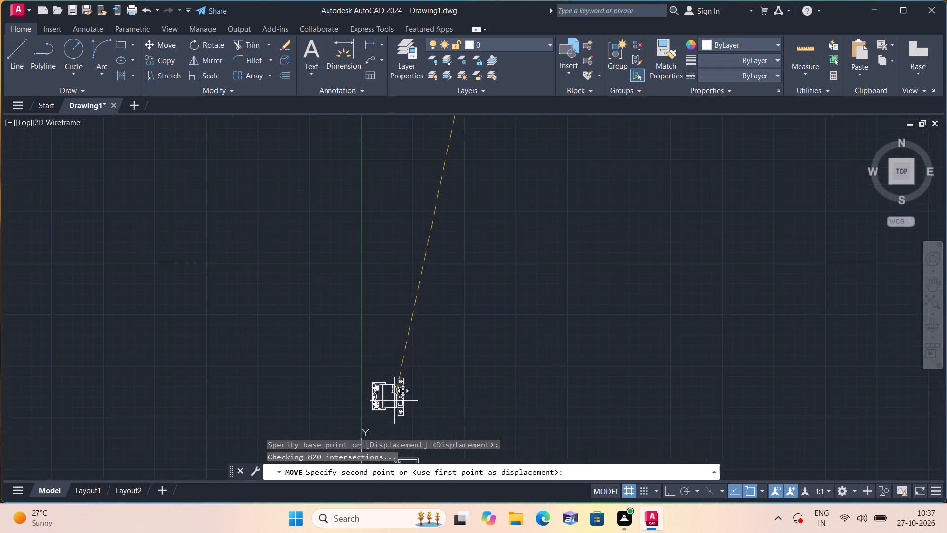
pyautogui.moveTo(402, 408); pyautogui.dragTo(303, 108, button='middle')
pyautogui.scroll(3, 320, 246)
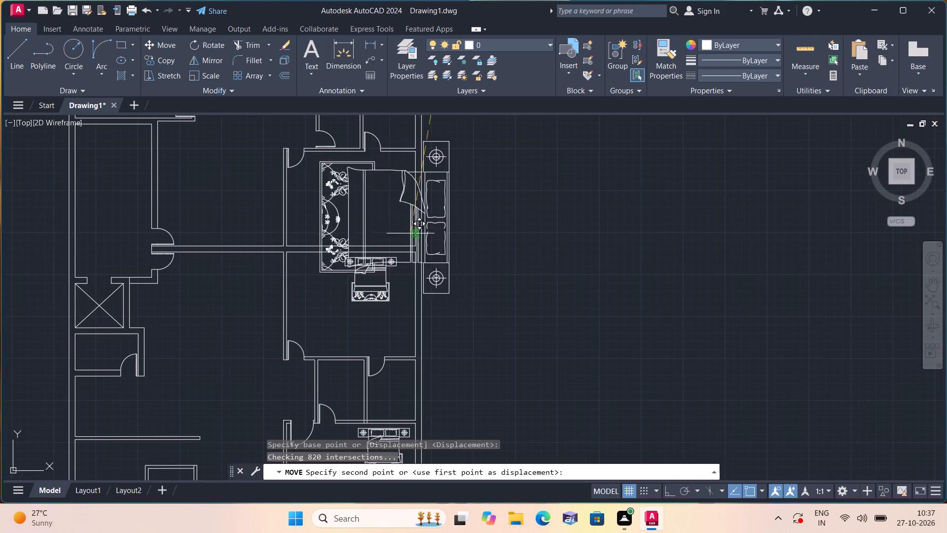
pyautogui.click(604, 224)
# Scale the sideways bed set east of the floor plan down freehand to a little under half its size.
pyautogui.click(485, 136)
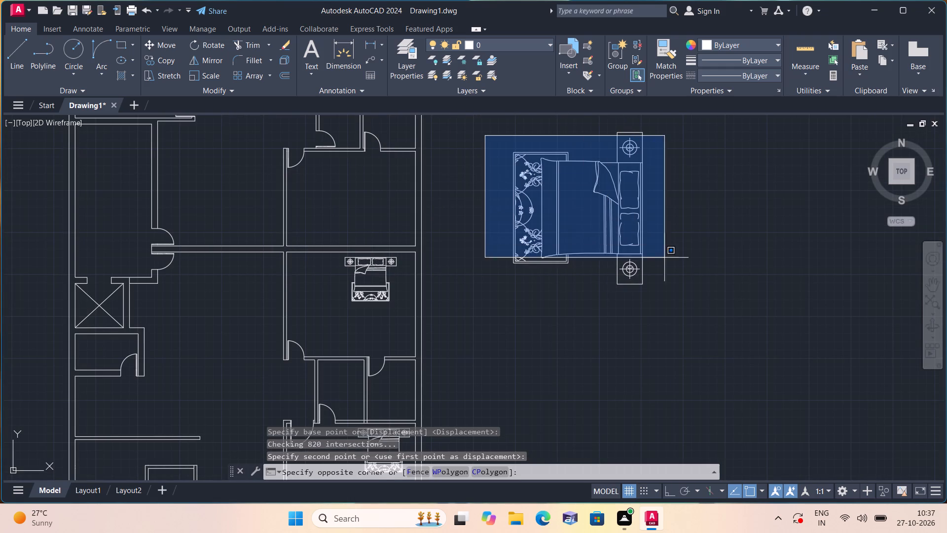
pyautogui.click(699, 304)
pyautogui.moveTo(692, 299); pyautogui.dragTo(679, 267)
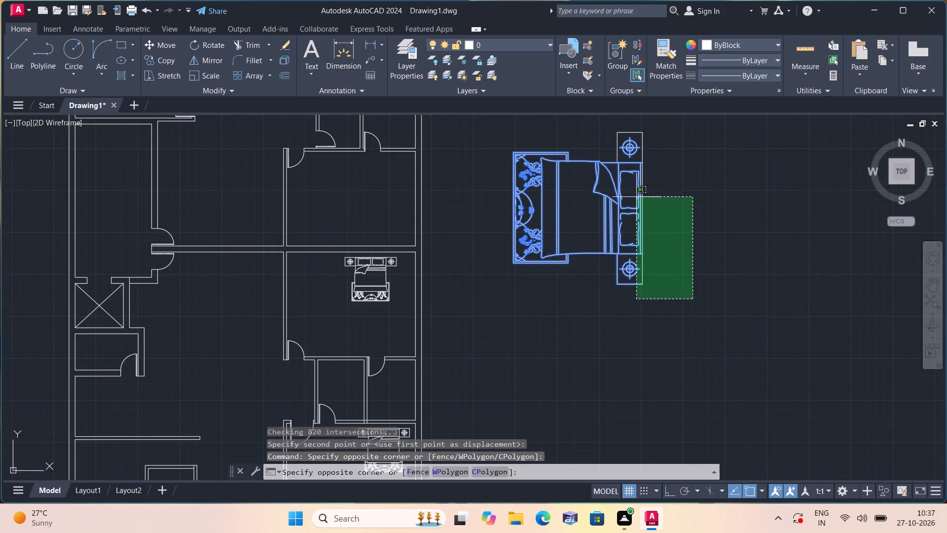
pyautogui.click(588, 132)
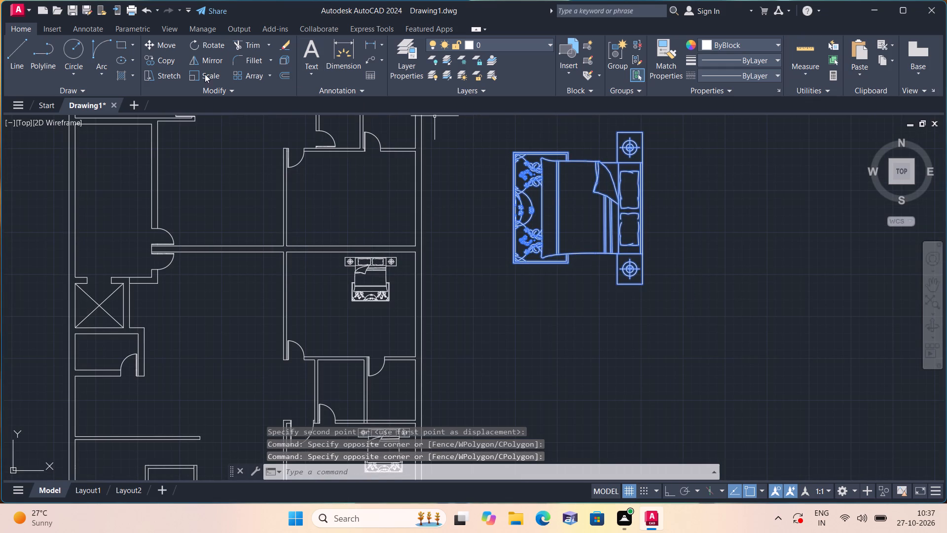
pyautogui.click(205, 73)
pyautogui.moveTo(588, 225); pyautogui.dragTo(587, 220)
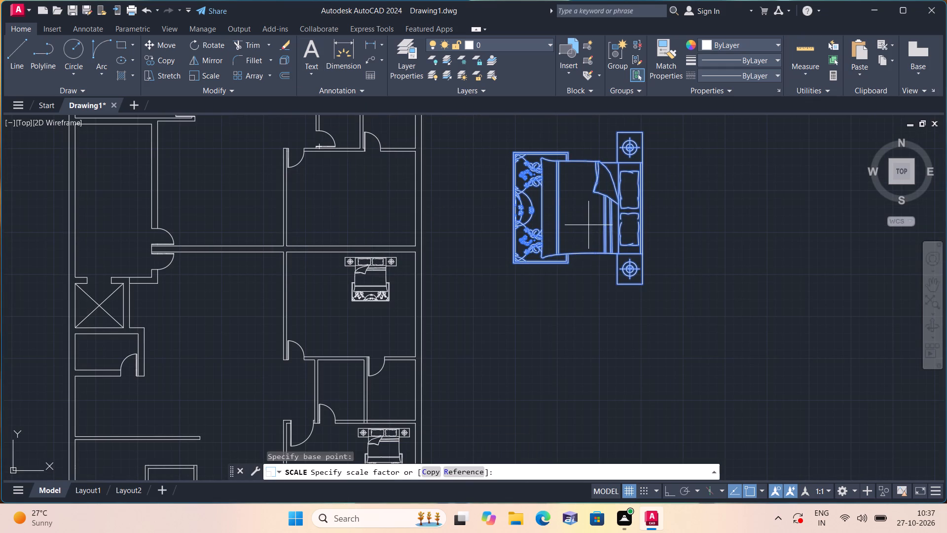
pyautogui.click(598, 193)
# Move the scaled sideways bed set into the east room directly north of the dividing wall, with its headboard near the east wall.
pyautogui.moveTo(660, 298); pyautogui.dragTo(656, 288)
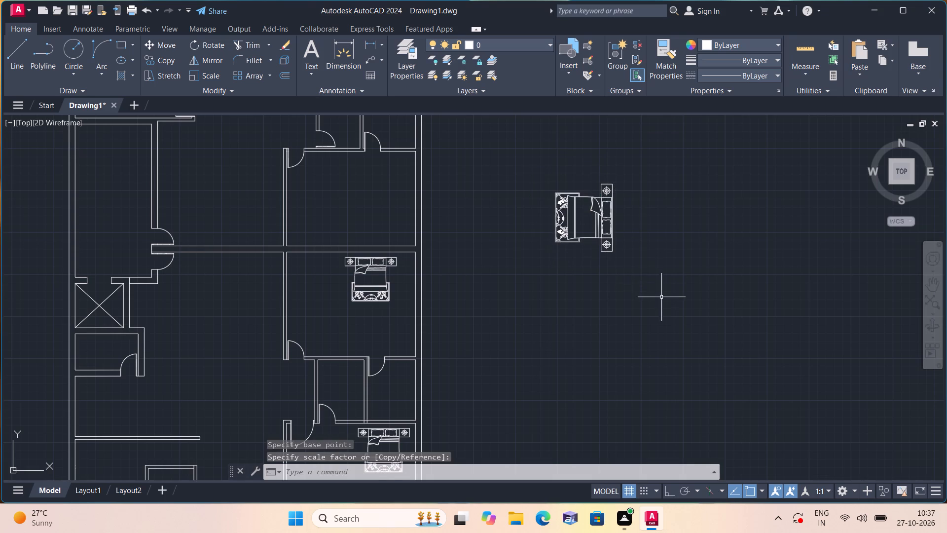
pyautogui.moveTo(656, 288); pyautogui.dragTo(642, 267)
pyautogui.click(527, 158)
pyautogui.click(158, 46)
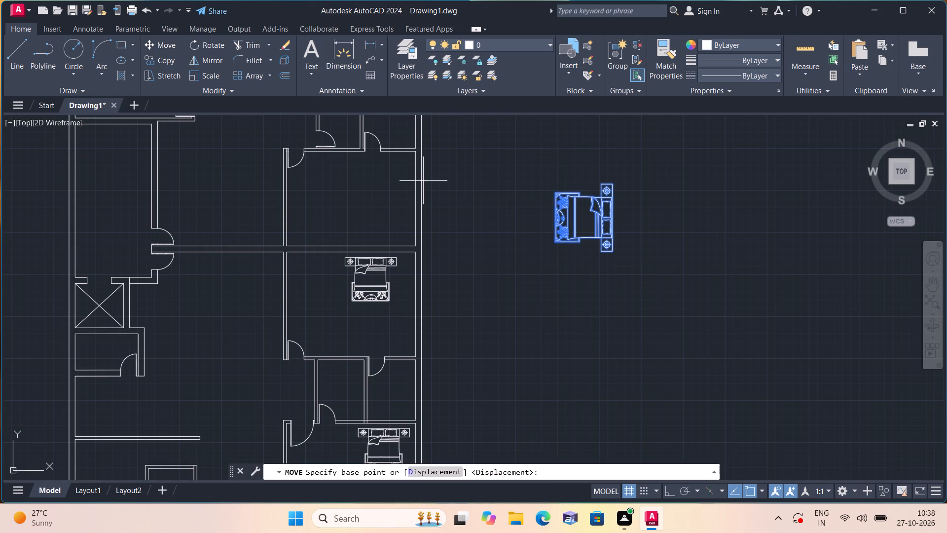
pyautogui.click(606, 223)
pyautogui.scroll(1, 367, 216)
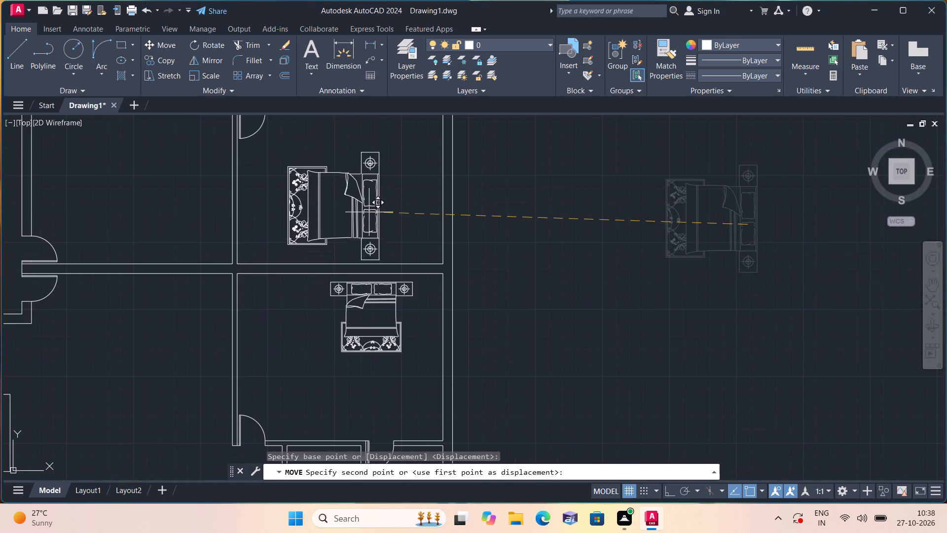
pyautogui.click(422, 203)
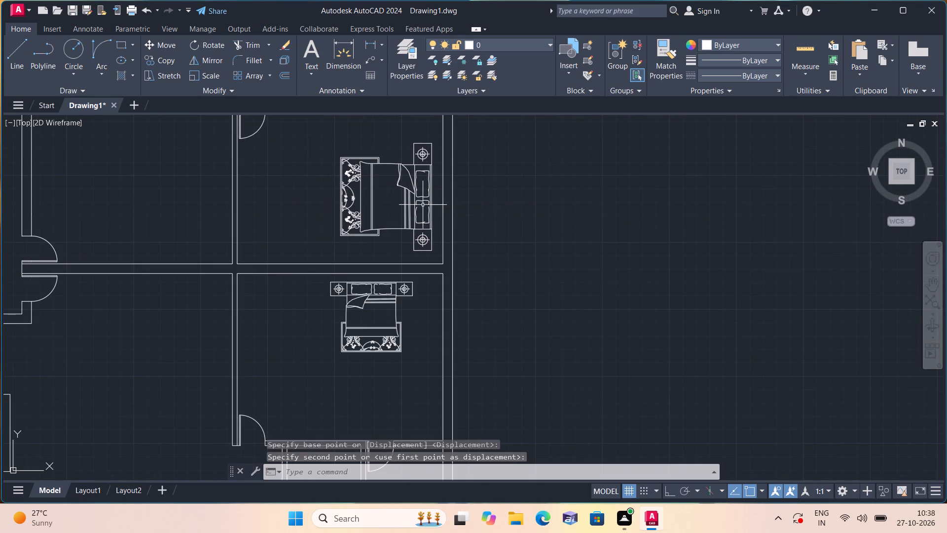
# Move the bed set in the east room directly south of the dividing wall slightly southeast, away from the north wall.
pyautogui.scroll(1, 397, 296)
pyautogui.moveTo(397, 296); pyautogui.dragTo(417, 178, button='middle')
pyautogui.scroll(-1, 417, 178)
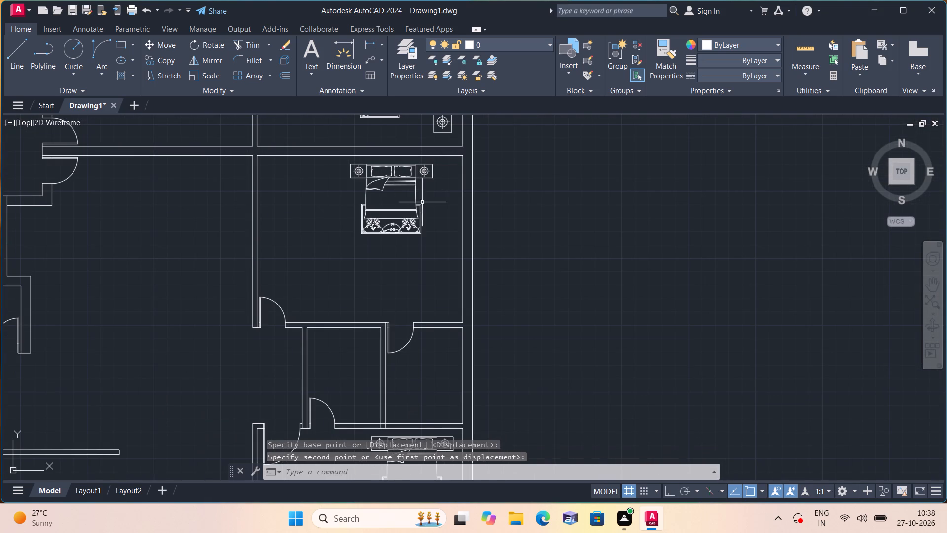
pyautogui.click(426, 239)
pyautogui.scroll(2, 366, 178)
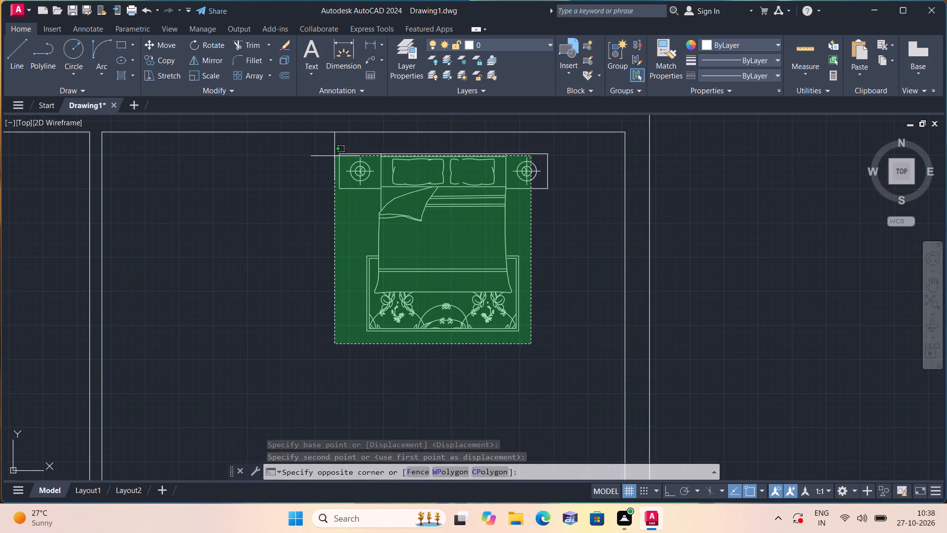
pyautogui.click(335, 150)
pyautogui.click(155, 42)
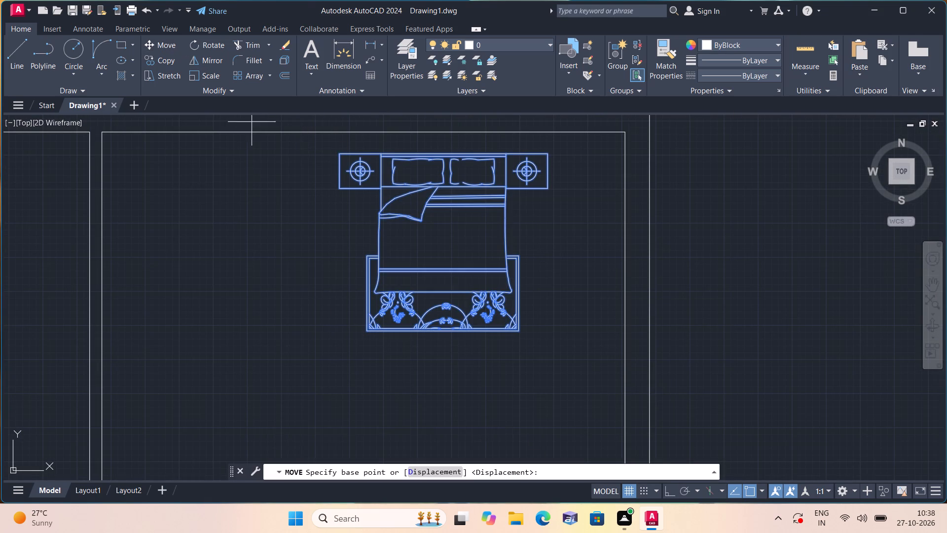
pyautogui.scroll(-2, 295, 154)
pyautogui.click(354, 179)
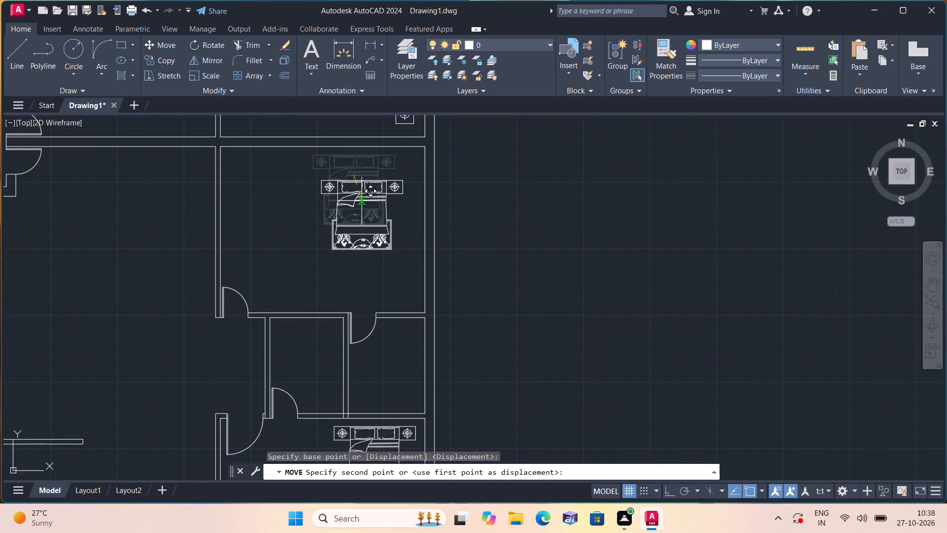
pyautogui.click(362, 201)
# Scale the bed set in the room south of the dividing wall up freehand by about a third.
pyautogui.click(398, 259)
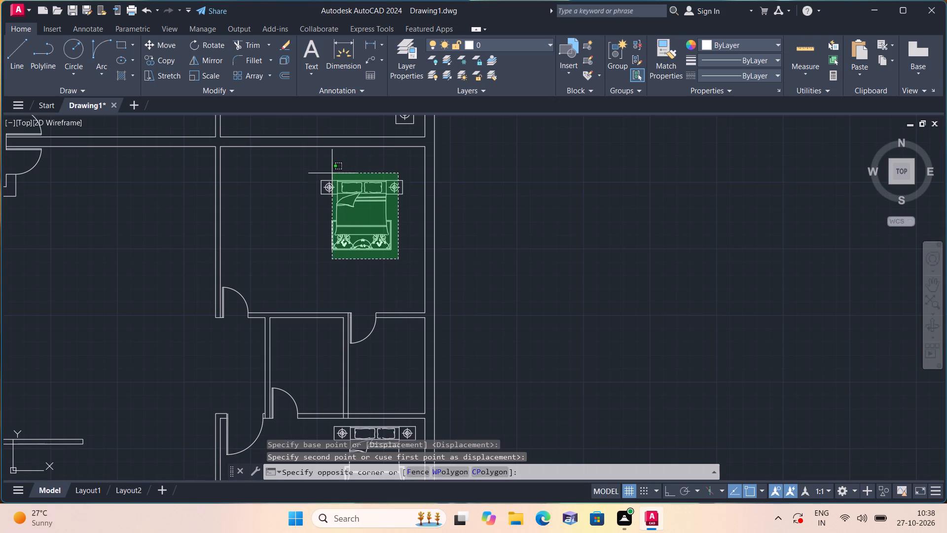
pyautogui.click(320, 169)
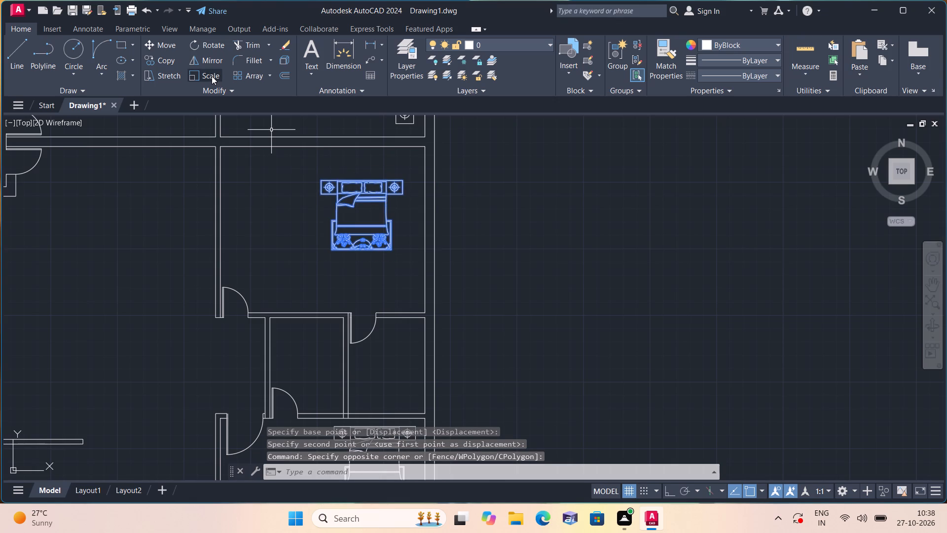
pyautogui.click(212, 76)
pyautogui.click(367, 210)
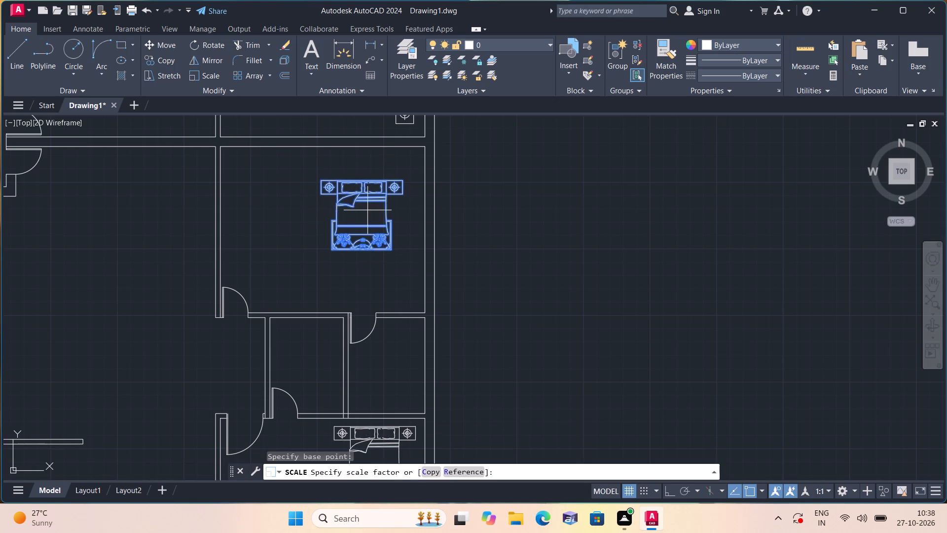
pyautogui.click(375, 156)
# Scale the remaining large sideways bed set north of the floor plan down freehand to about half its size.
pyautogui.scroll(-3, 375, 158)
pyautogui.moveTo(358, 197); pyautogui.dragTo(502, 213, button='middle')
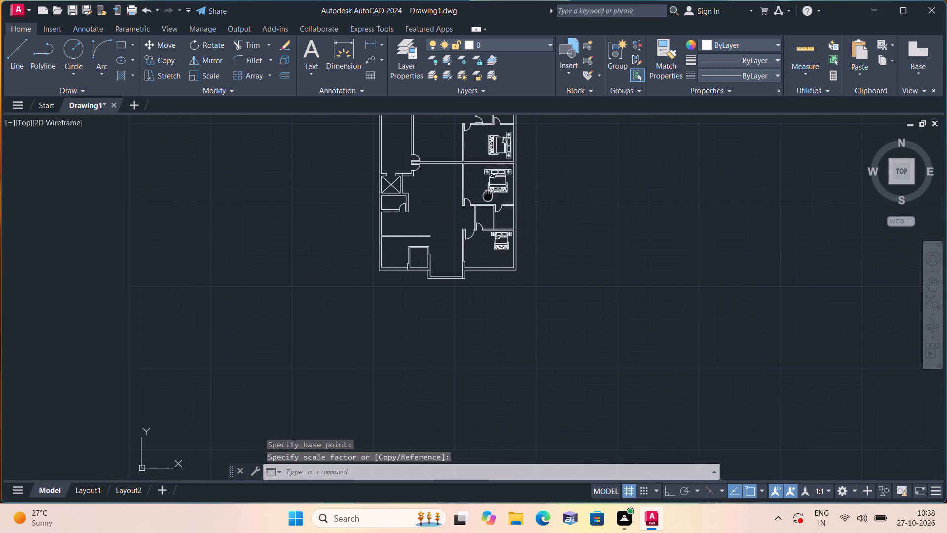
pyautogui.moveTo(502, 213); pyautogui.dragTo(506, 221, button='middle')
pyautogui.scroll(3, 508, 268)
pyautogui.moveTo(539, 190); pyautogui.dragTo(513, 289, button='middle')
pyautogui.scroll(-1, 538, 190)
pyautogui.scroll(-3, 515, 285)
pyautogui.moveTo(558, 240); pyautogui.dragTo(484, 282, button='middle')
pyautogui.scroll(2, 347, 249)
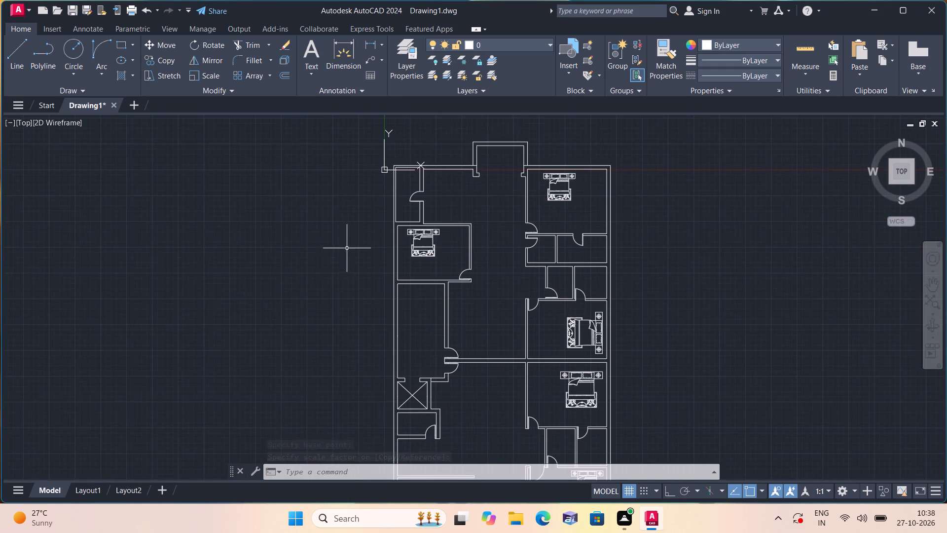
pyautogui.moveTo(592, 201); pyautogui.dragTo(366, 265, button='middle')
pyautogui.scroll(-5, 366, 265)
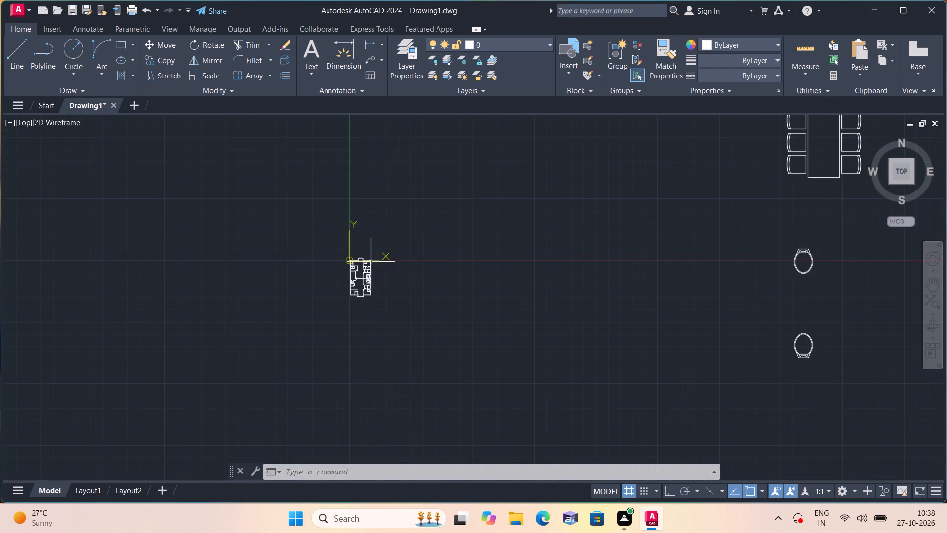
pyautogui.moveTo(415, 218); pyautogui.dragTo(426, 326, button='middle')
pyautogui.scroll(-2, 428, 338)
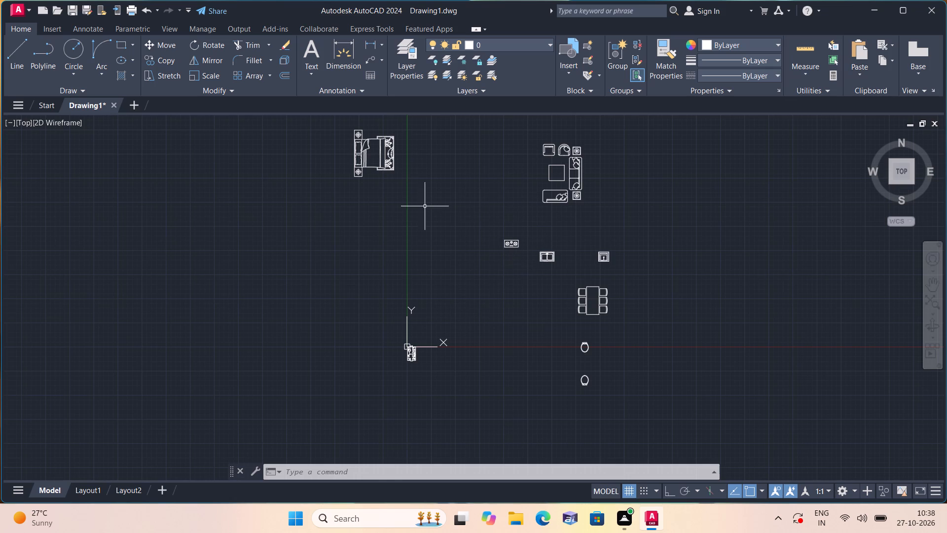
pyautogui.click(407, 206)
pyautogui.moveTo(359, 157); pyautogui.dragTo(376, 239, button='middle')
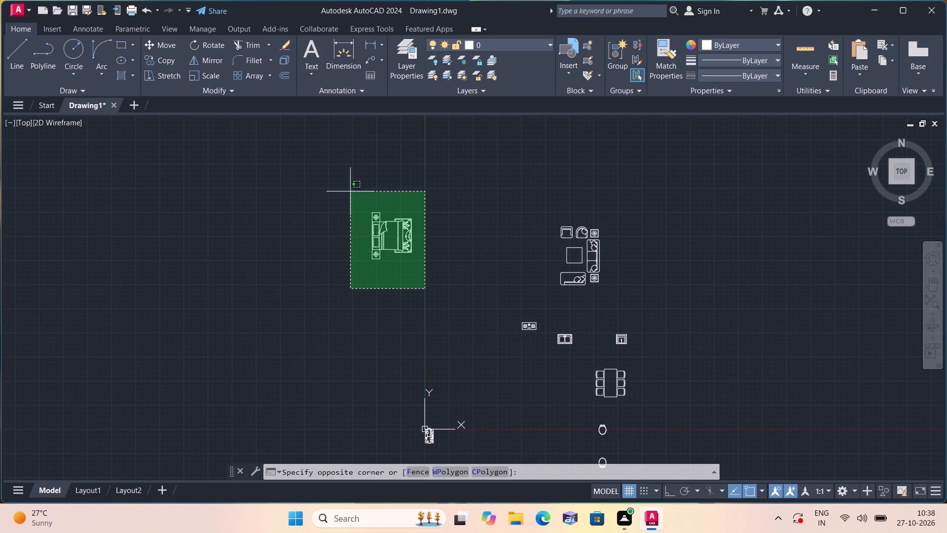
pyautogui.click(350, 191)
pyautogui.click(213, 75)
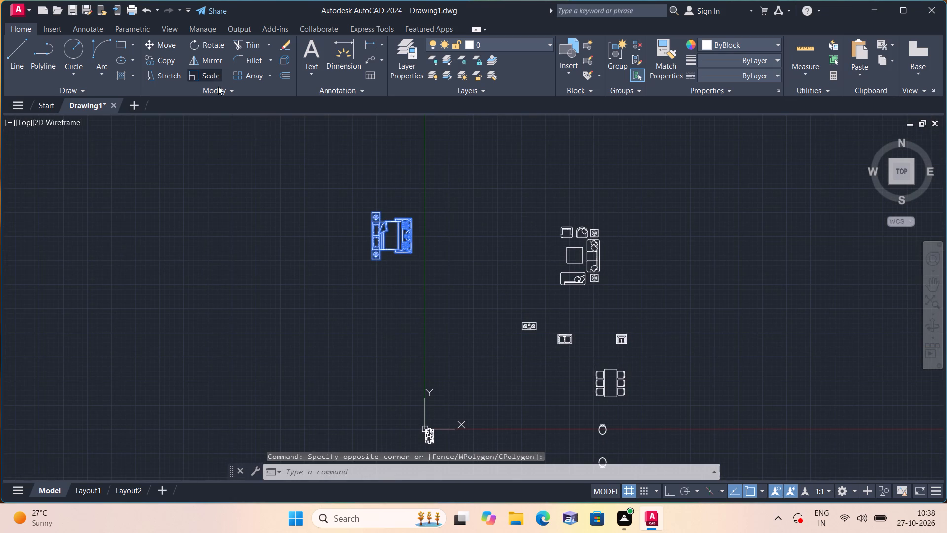
pyautogui.scroll(2, 401, 257)
pyautogui.click(374, 207)
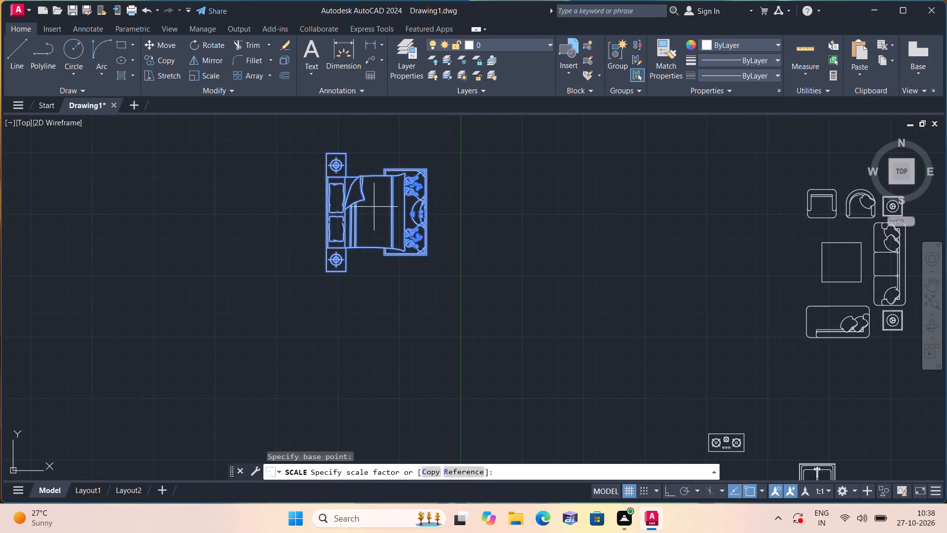
pyautogui.click(389, 232)
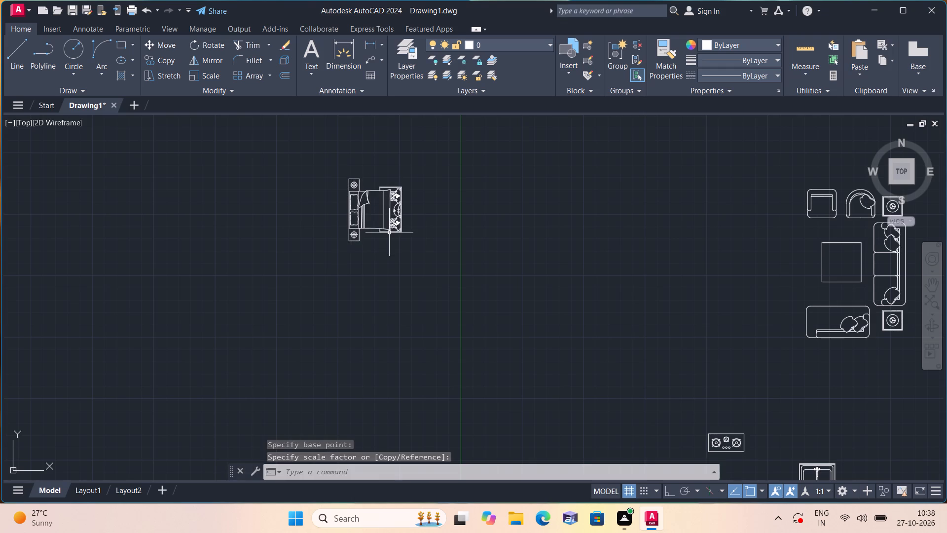
# Move the reduced sideways bed set down into the empty space just west of the floor plan.
pyautogui.moveTo(433, 269); pyautogui.dragTo(428, 248)
pyautogui.click(324, 152)
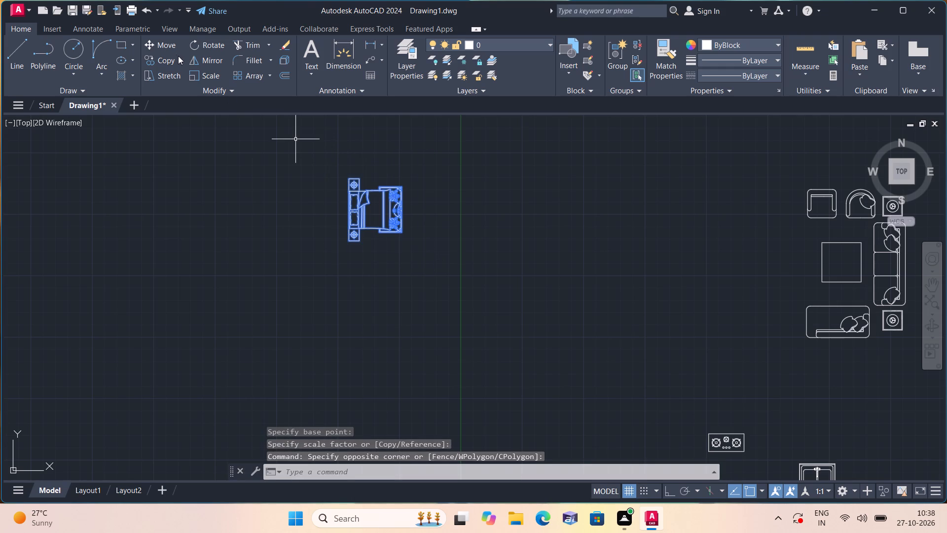
pyautogui.click(158, 45)
pyautogui.click(382, 211)
pyautogui.scroll(-2, 394, 266)
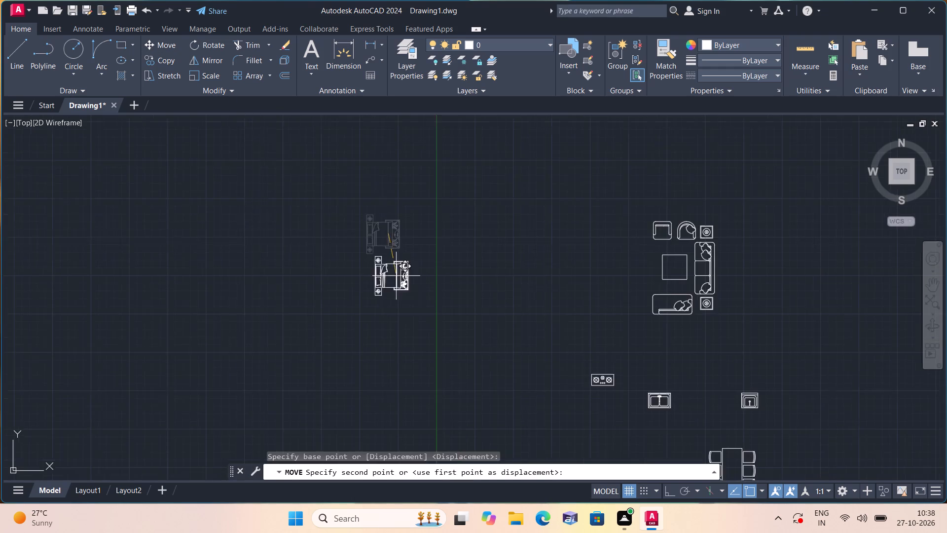
pyautogui.moveTo(417, 325); pyautogui.dragTo(402, 202, button='middle')
pyautogui.scroll(-2, 402, 199)
pyautogui.scroll(4, 423, 289)
pyautogui.scroll(2, 309, 242)
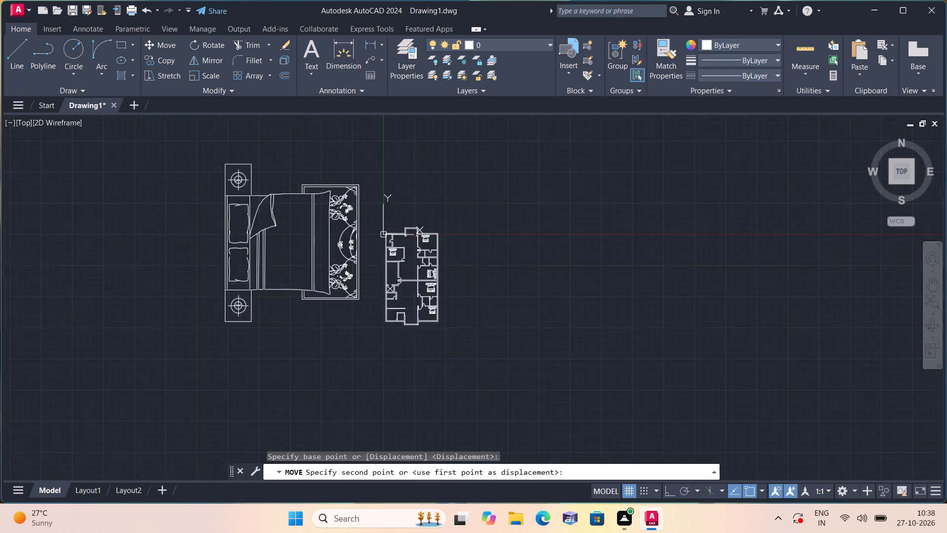
pyautogui.scroll(2, 308, 242)
pyautogui.moveTo(309, 245); pyautogui.dragTo(505, 266, button='middle')
pyautogui.scroll(-2, 505, 266)
pyautogui.click(468, 258)
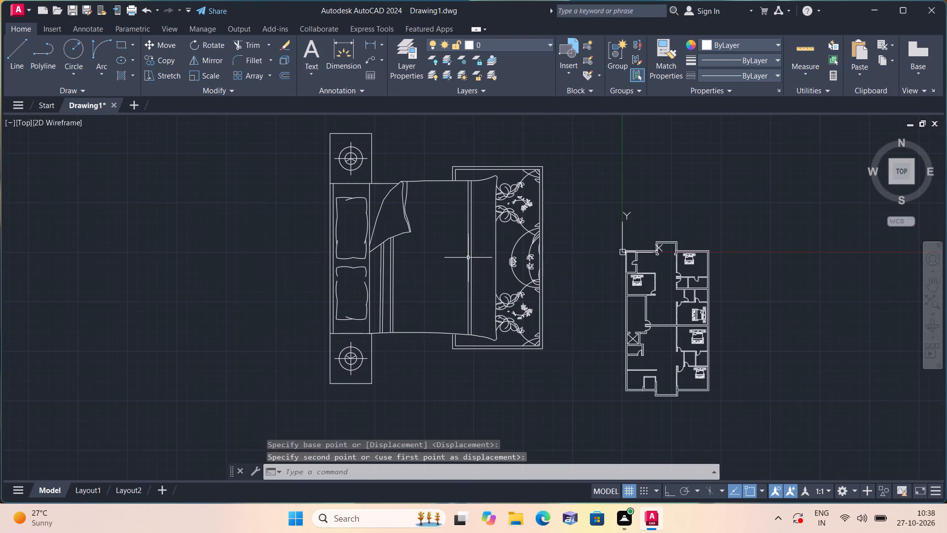
# Scale the sideways bed set west of the floor plan down freehand to about a tenth of its size.
pyautogui.moveTo(563, 392); pyautogui.dragTo(550, 366)
pyautogui.click(294, 147)
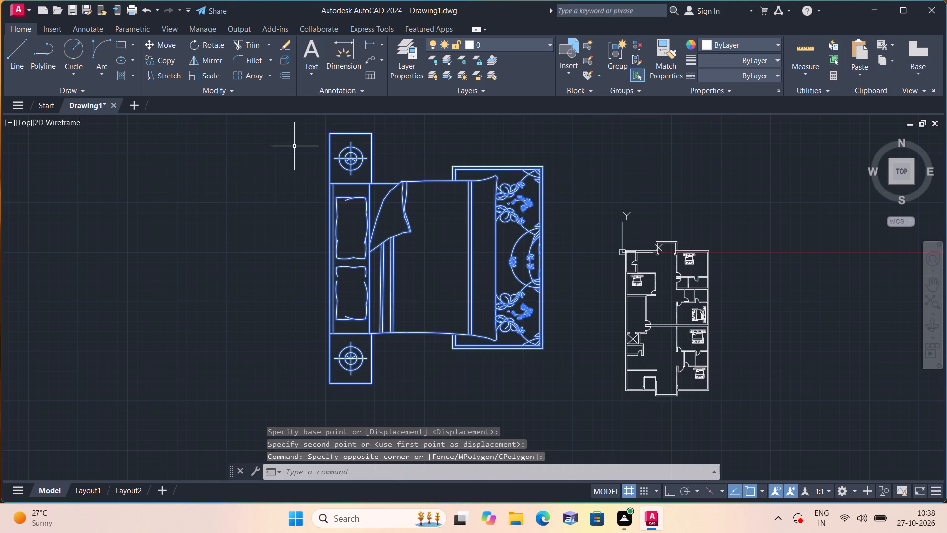
pyautogui.click(208, 75)
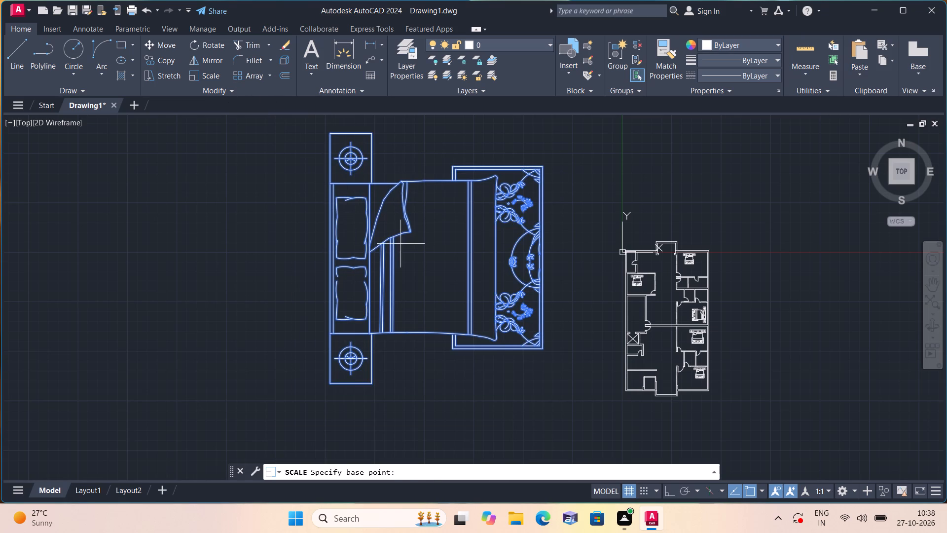
pyautogui.click(423, 262)
pyautogui.click(432, 254)
# Move the shrunken sideways bed set closer to the floor plan, just west of its southwest corner room.
pyautogui.moveTo(457, 299); pyautogui.dragTo(449, 286)
pyautogui.click(384, 213)
pyautogui.moveTo(157, 42); pyautogui.dragTo(157, 47)
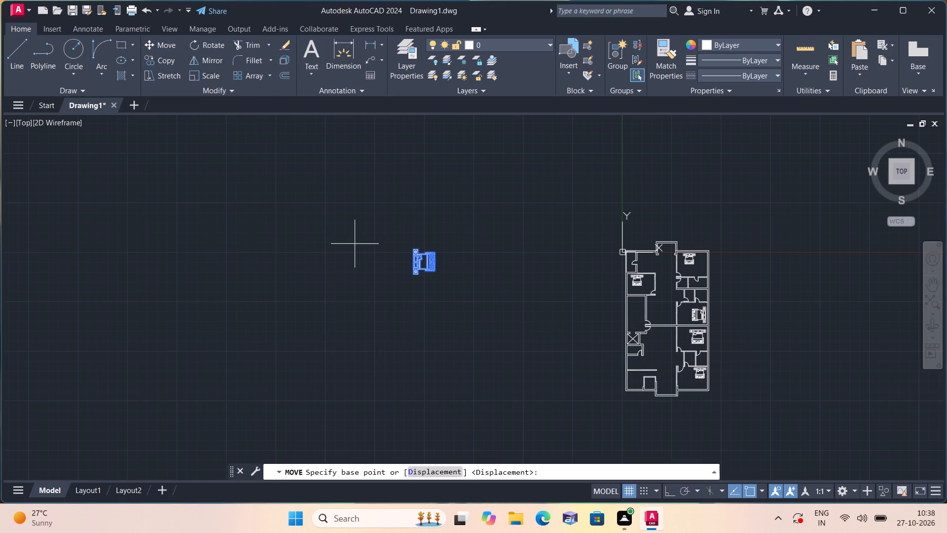
pyautogui.click(446, 269)
pyautogui.scroll(2, 652, 430)
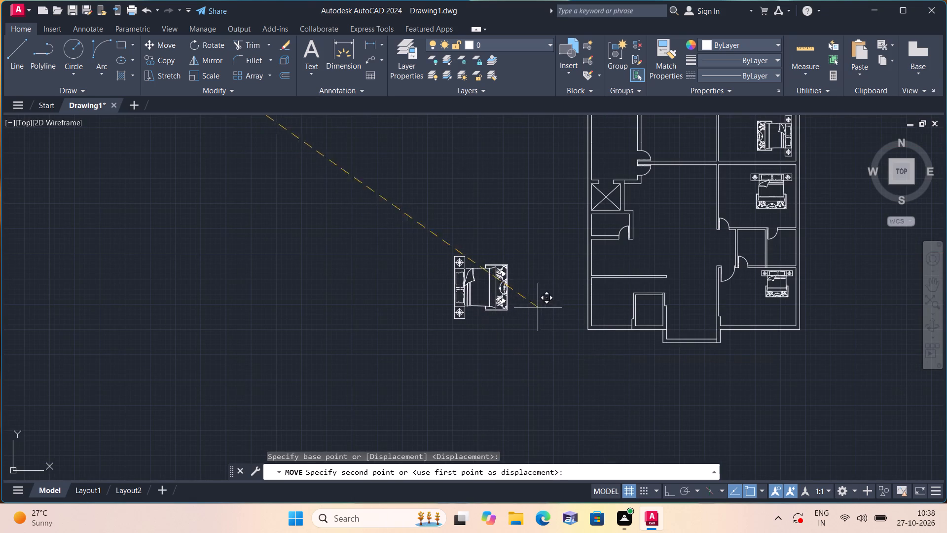
pyautogui.click(506, 305)
# Scale the sideways bed set just west of the floor plan down freehand to about 40 percent of its size.
pyautogui.scroll(1, 506, 320)
pyautogui.moveTo(521, 323); pyautogui.dragTo(518, 315)
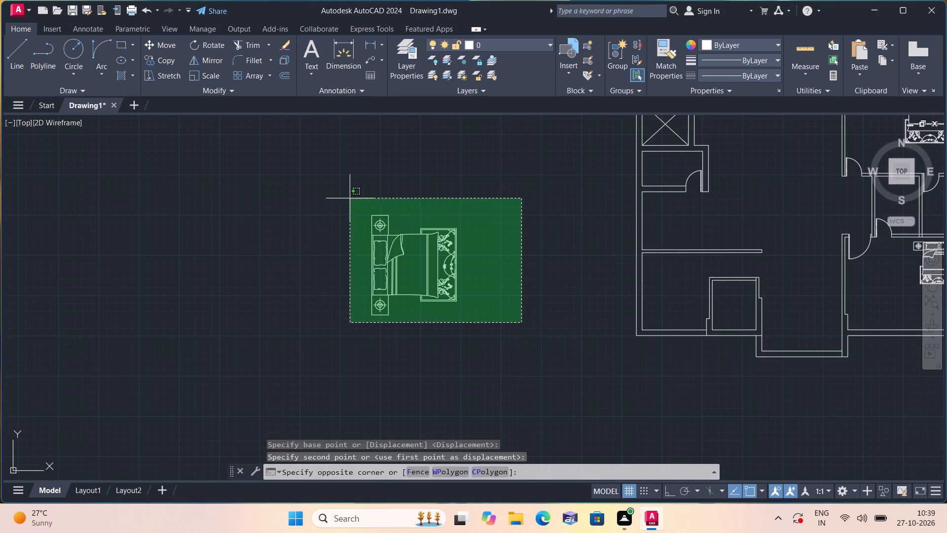
pyautogui.click(332, 184)
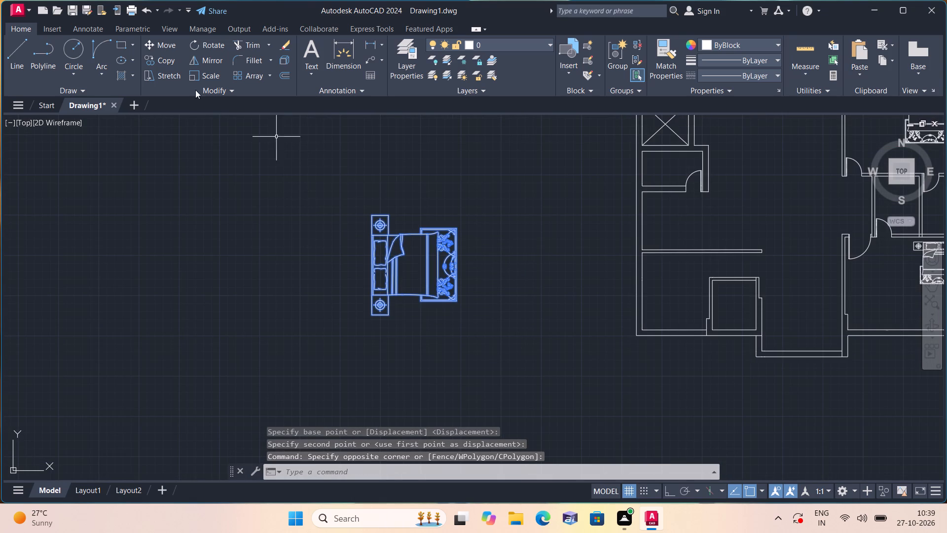
pyautogui.click(213, 74)
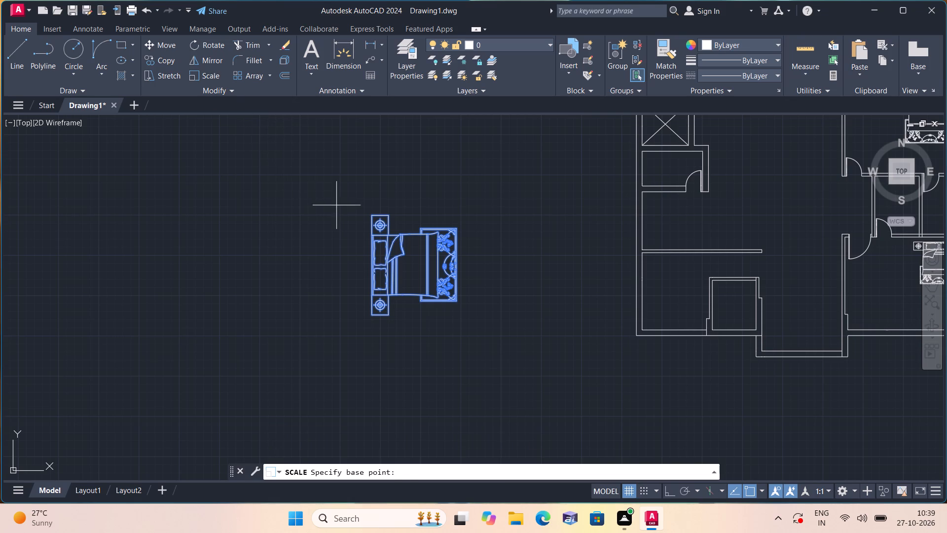
pyautogui.click(419, 283)
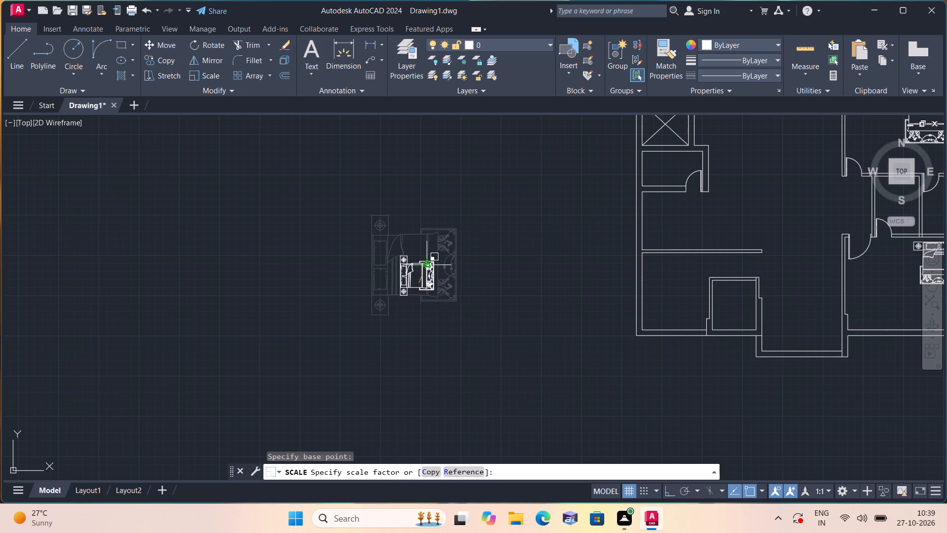
pyautogui.click(425, 262)
# Move the reduced sideways bed set into the southwest corner room, with its headboard facing the west wall.
pyautogui.moveTo(455, 339); pyautogui.dragTo(451, 326)
pyautogui.click(328, 186)
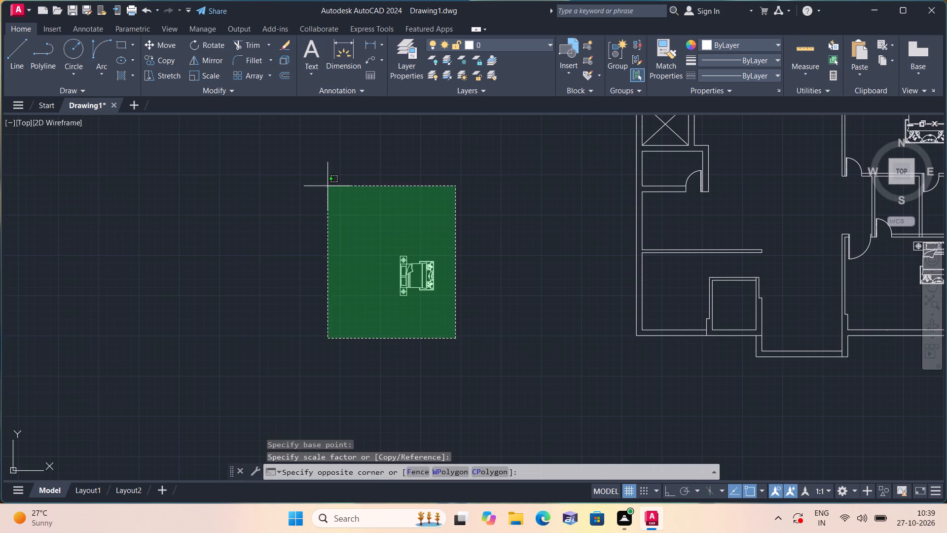
pyautogui.click(164, 45)
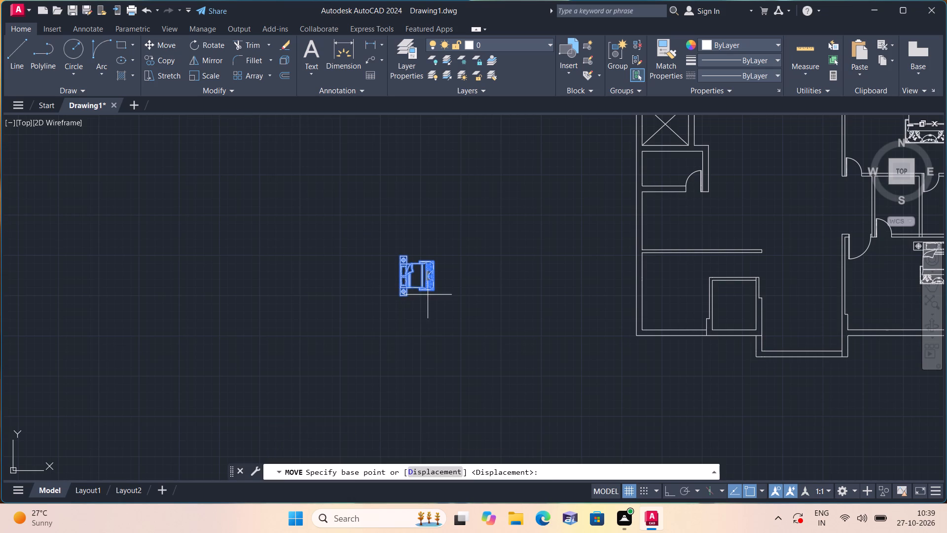
pyautogui.click(418, 276)
pyautogui.scroll(2, 658, 297)
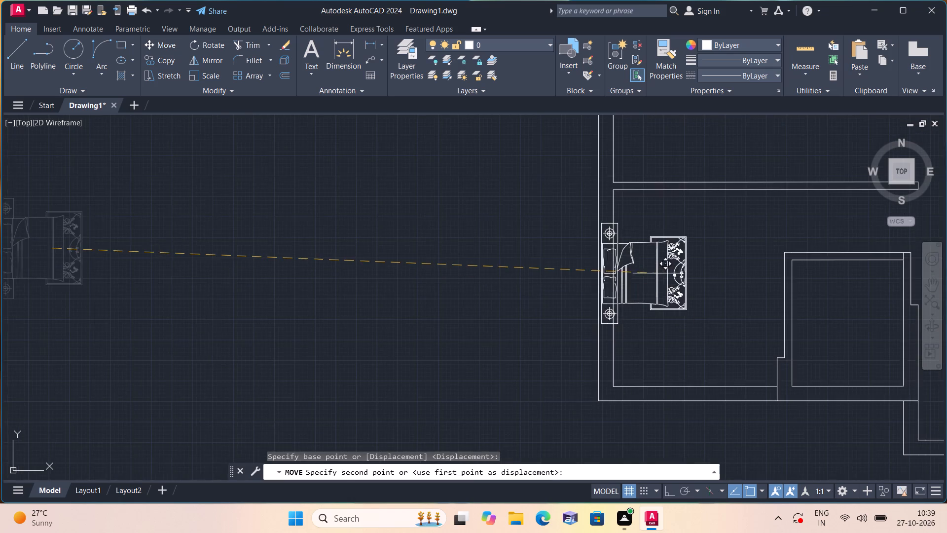
pyautogui.moveTo(649, 272); pyautogui.dragTo(382, 257, button='middle')
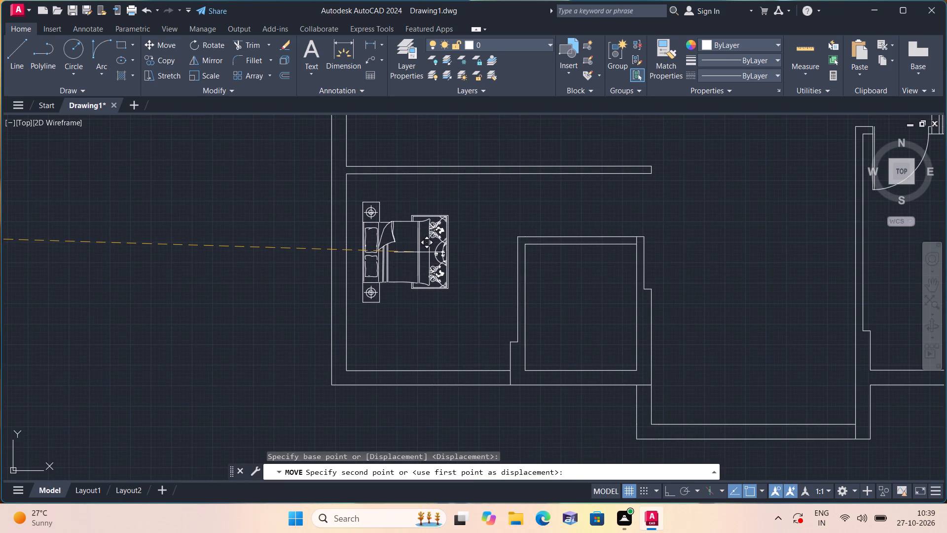
pyautogui.click(418, 252)
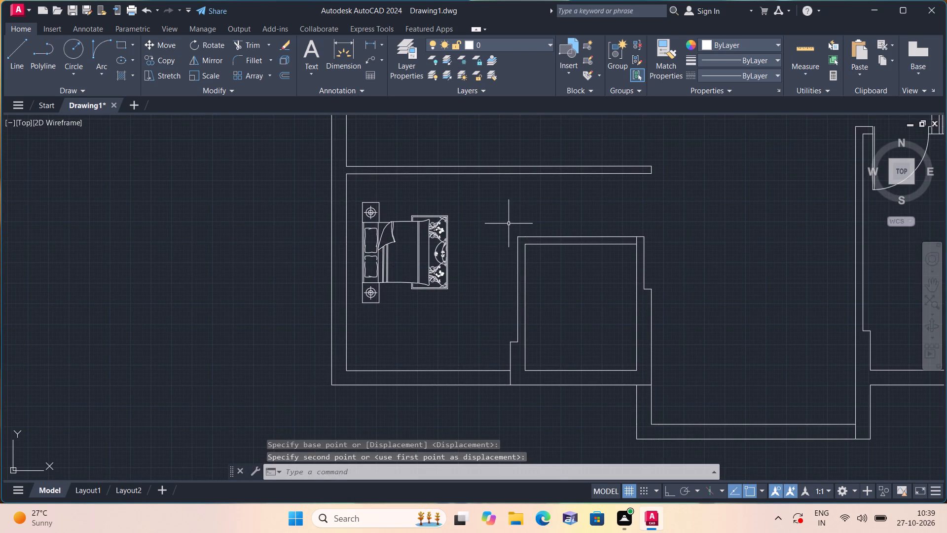
# With ortho on, draw a line 2" west from the inner northeast corner of the small room beside the bed, continuing north across its wall.
pyautogui.scroll(1, 503, 229)
pyautogui.moveTo(499, 229); pyautogui.dragTo(490, 229, button='middle')
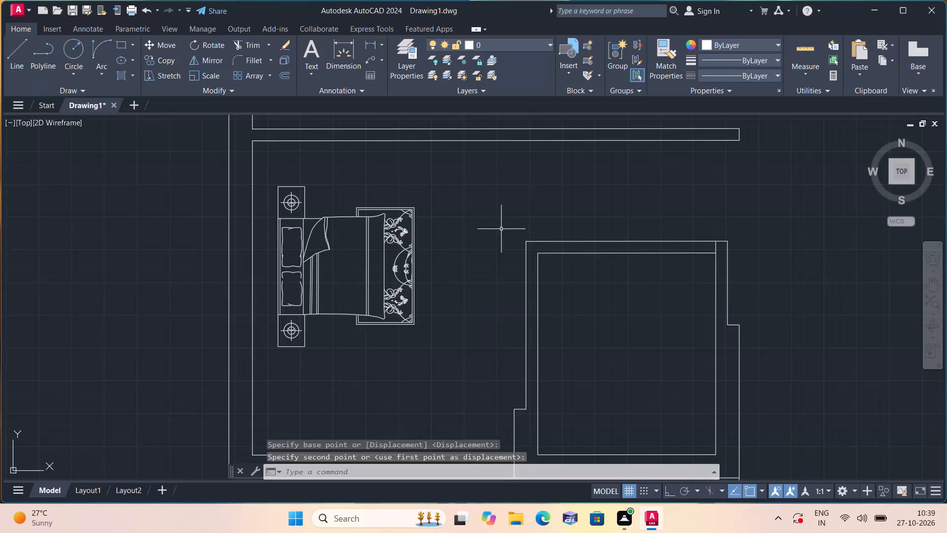
pyautogui.moveTo(490, 229); pyautogui.dragTo(371, 329, button='middle')
pyautogui.press('l')
pyautogui.press('space')
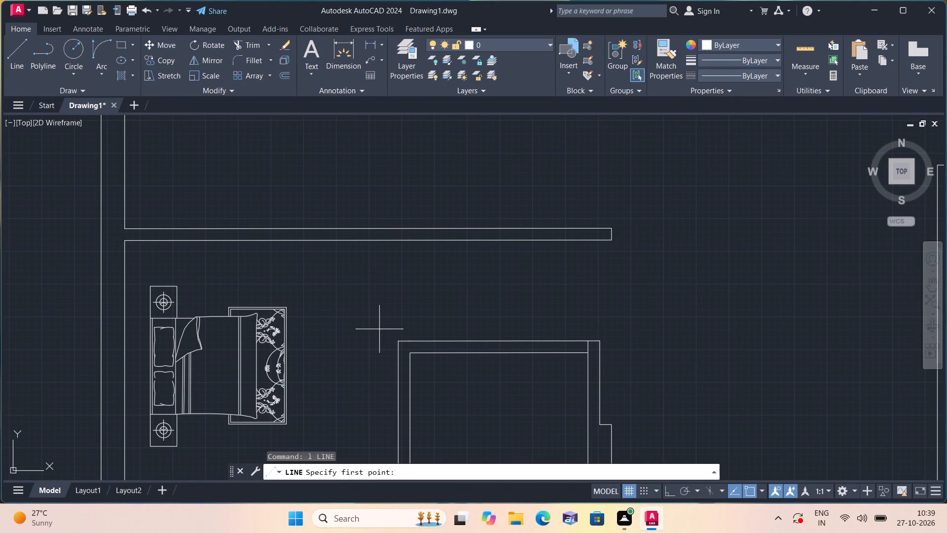
pyautogui.press('F8')
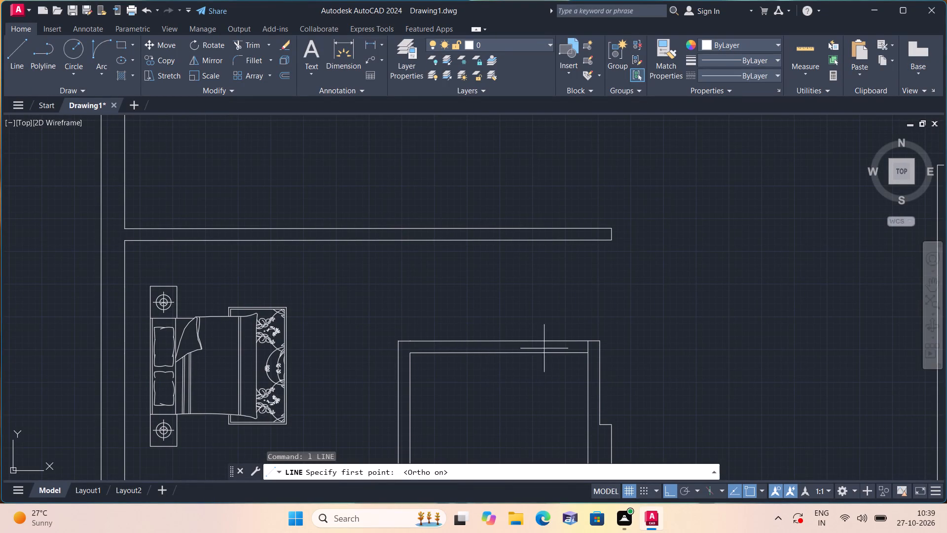
pyautogui.press('space')
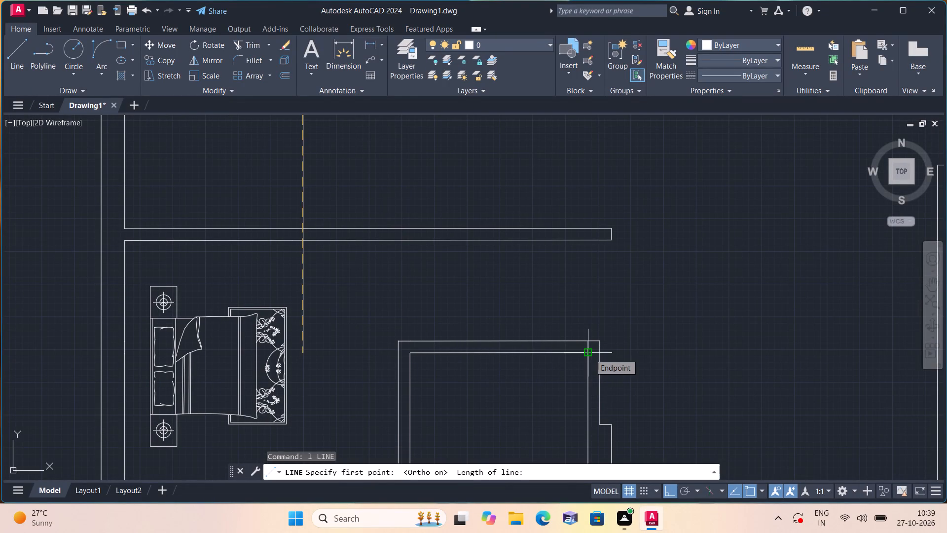
pyautogui.press('Escape')
pyautogui.press('space')
pyautogui.click(590, 354)
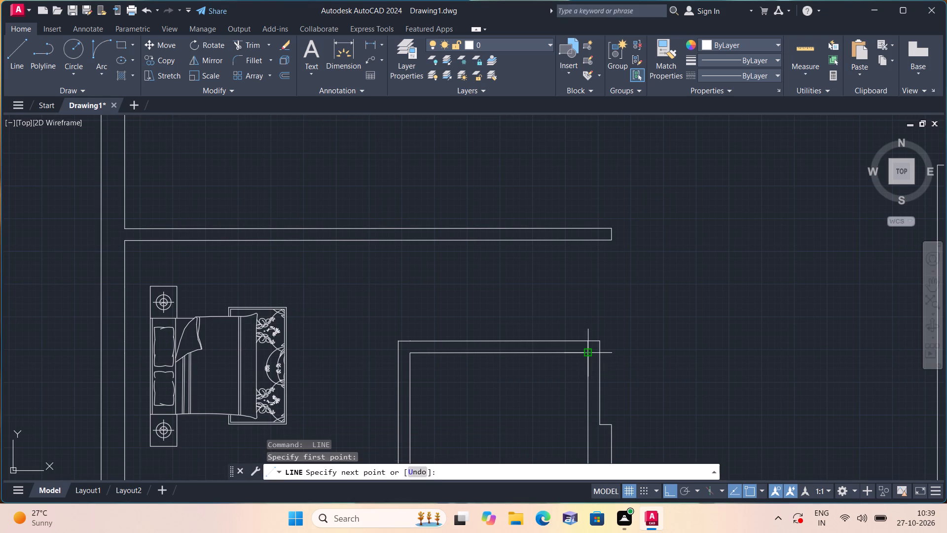
pyautogui.write('2"')
pyautogui.scroll(1, 551, 357)
pyautogui.press('space')
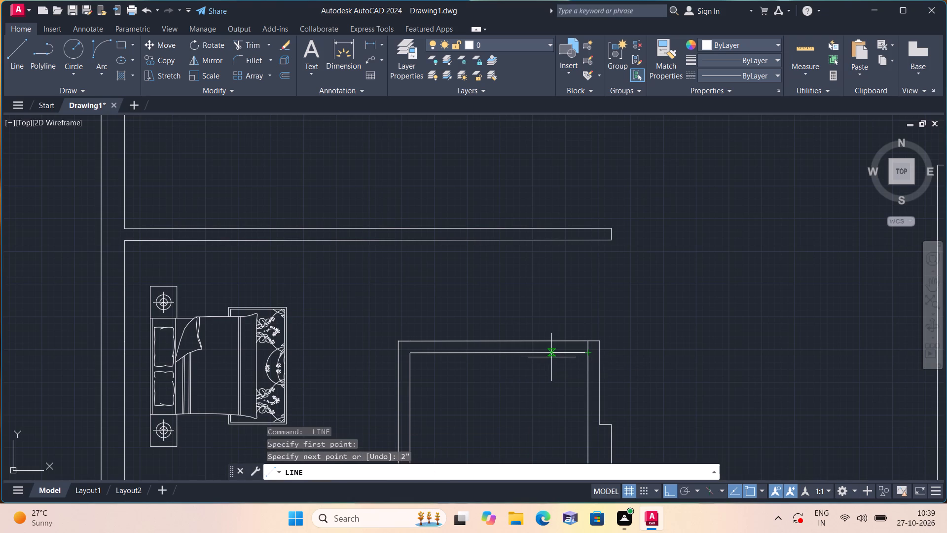
pyautogui.scroll(1, 591, 338)
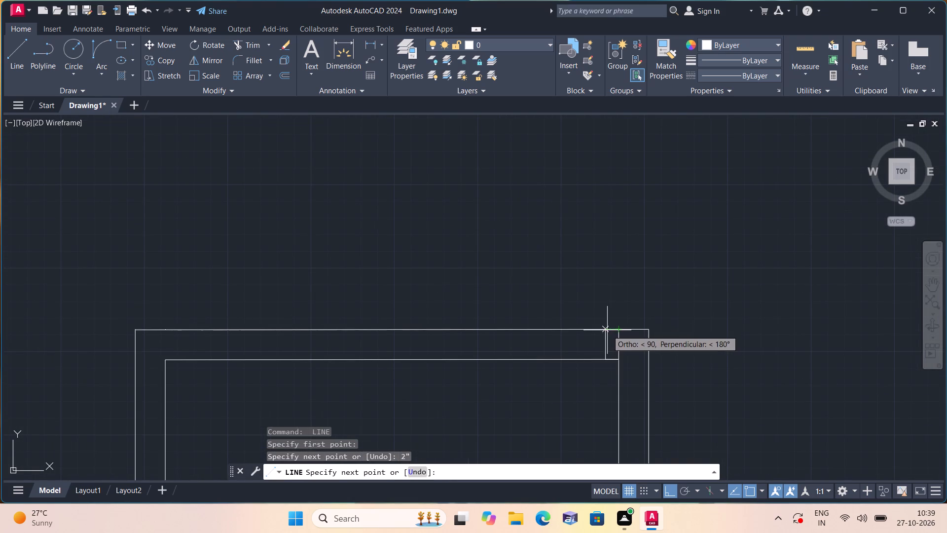
pyautogui.click(607, 330)
# Continue the line 2' west along the small room's north wall and back south across the wall to outline the door opening.
pyautogui.write("2'")
pyautogui.press('space')
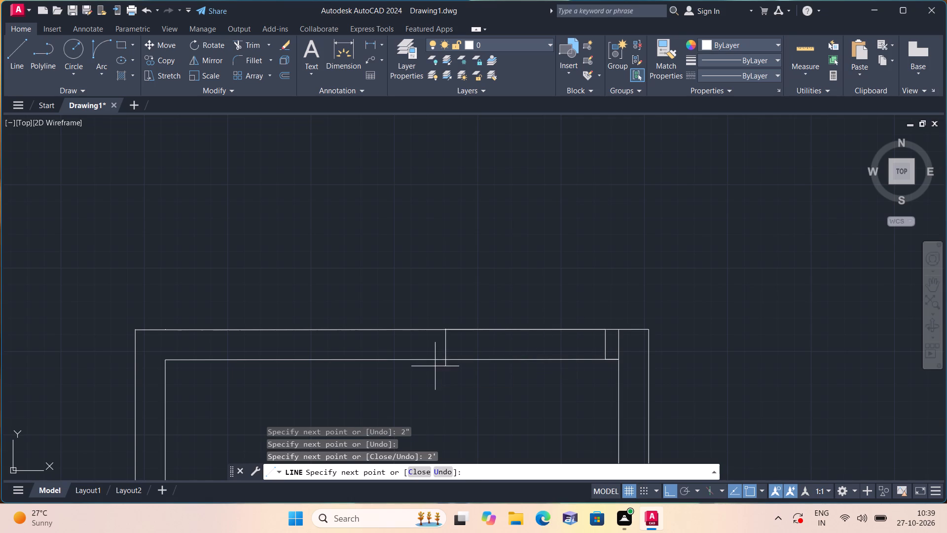
pyautogui.click(443, 361)
pyautogui.press('space')
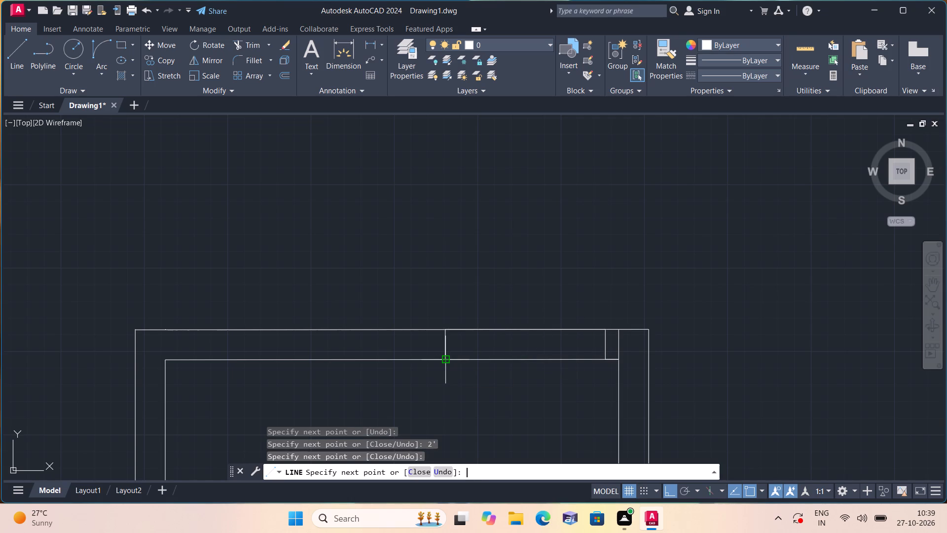
# Trim both north wall lines between the two jamb lines to open the small room's doorway.
pyautogui.write('trim')
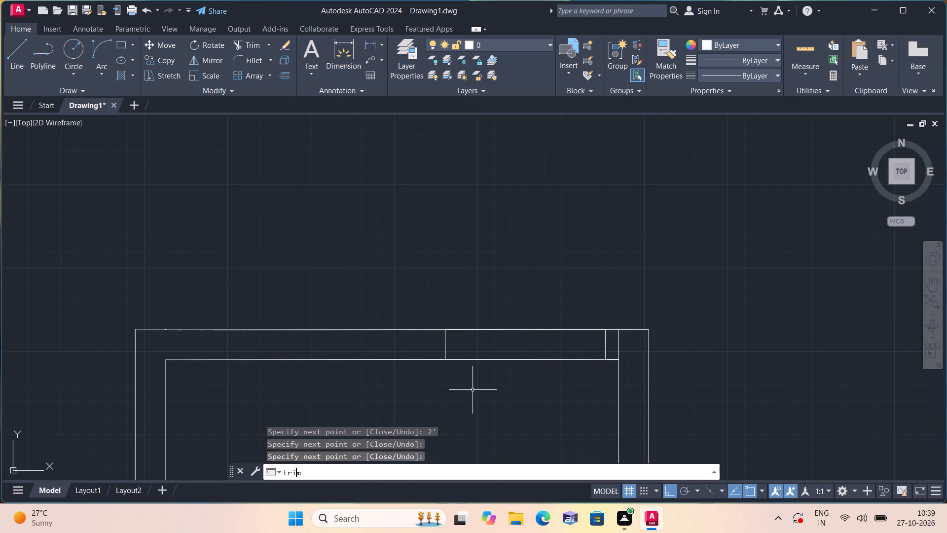
pyautogui.press('space')
pyautogui.moveTo(487, 300); pyautogui.dragTo(496, 328)
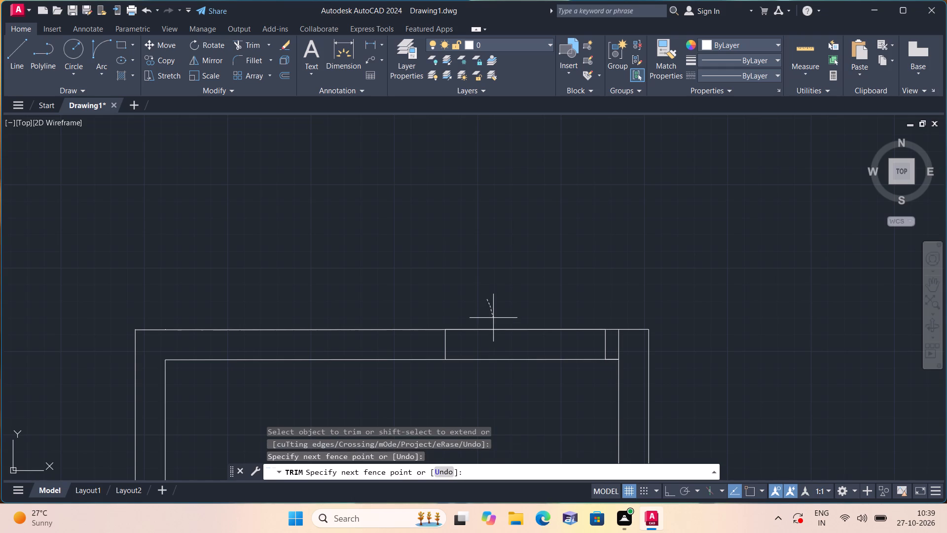
pyautogui.moveTo(496, 328); pyautogui.dragTo(506, 375)
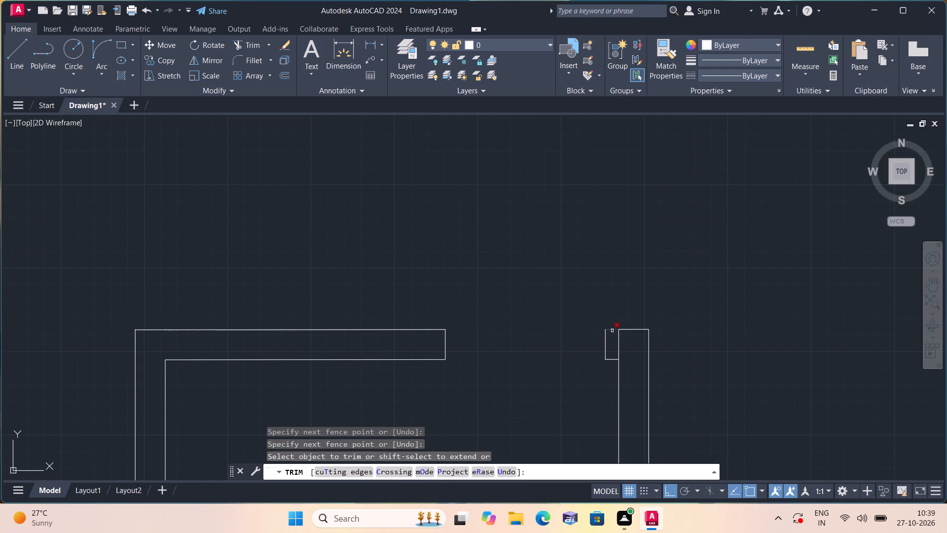
pyautogui.click(616, 358)
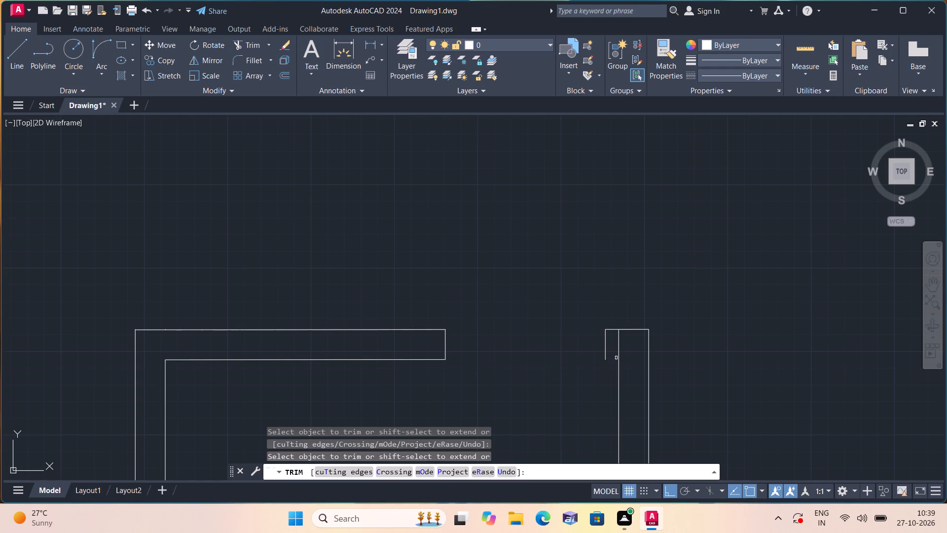
pyautogui.hotkey('ctrl', 'z')
pyautogui.scroll(-1, 615, 348)
pyautogui.scroll(1, 610, 344)
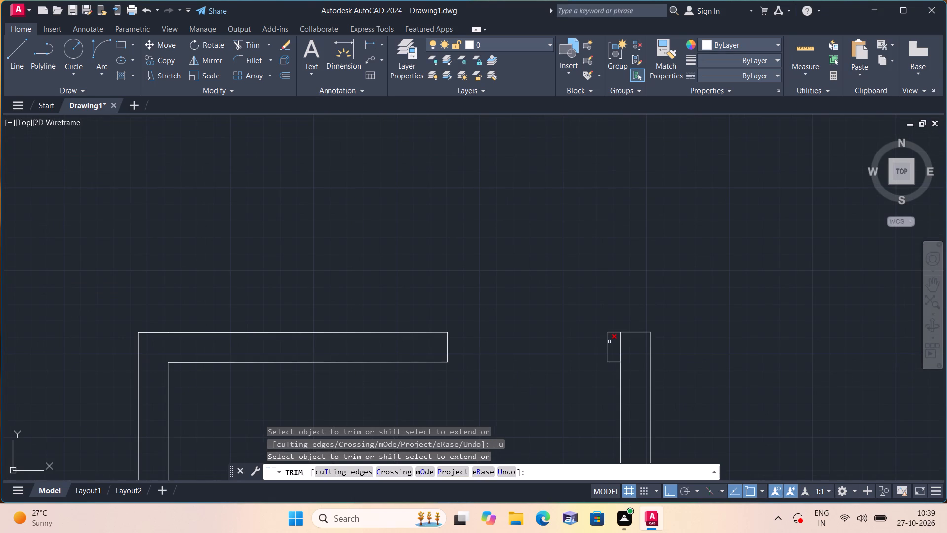
pyautogui.press('Escape')
# Draw a 2' door leaf line south from the inner corner of the doorway's east jamb.
pyautogui.press('l')
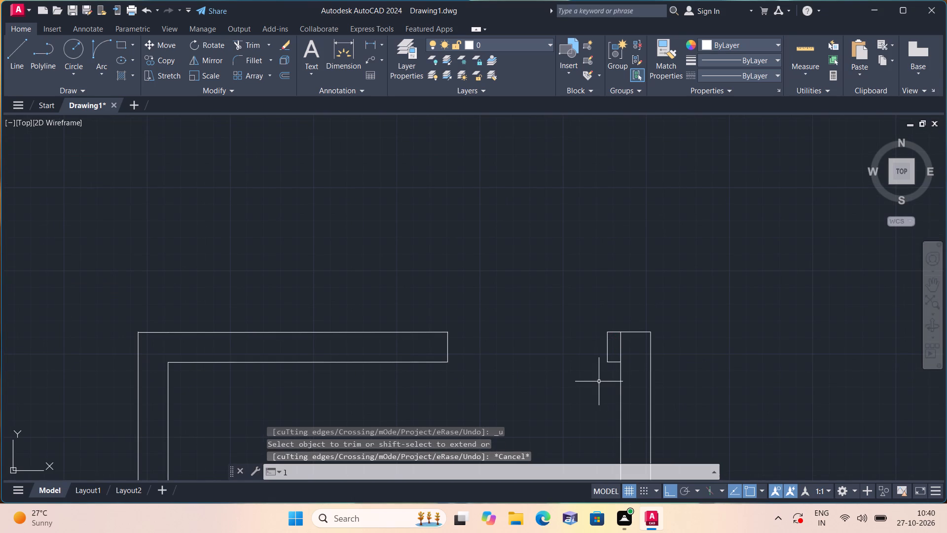
pyautogui.press('space')
pyautogui.click(607, 362)
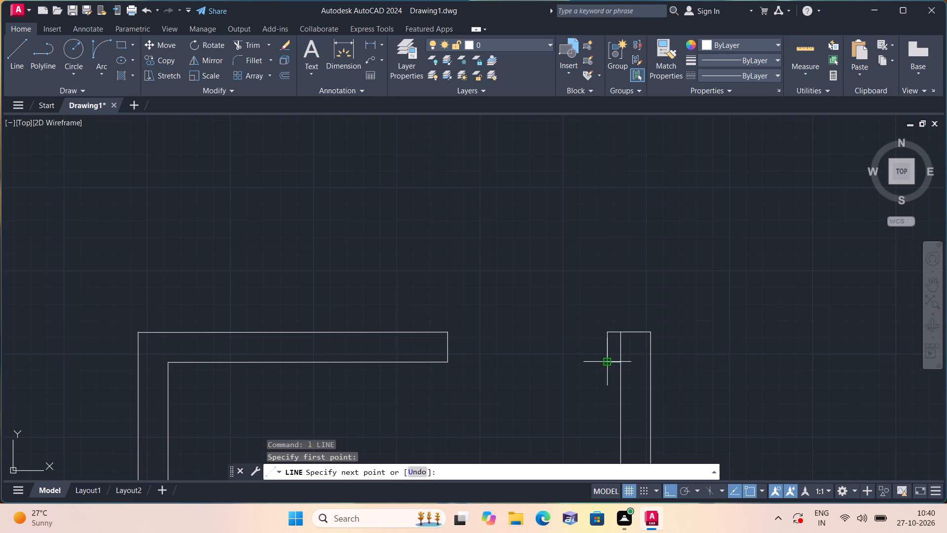
pyautogui.moveTo(607, 420); pyautogui.dragTo(600, 269, button='middle')
pyautogui.scroll(-1, 600, 269)
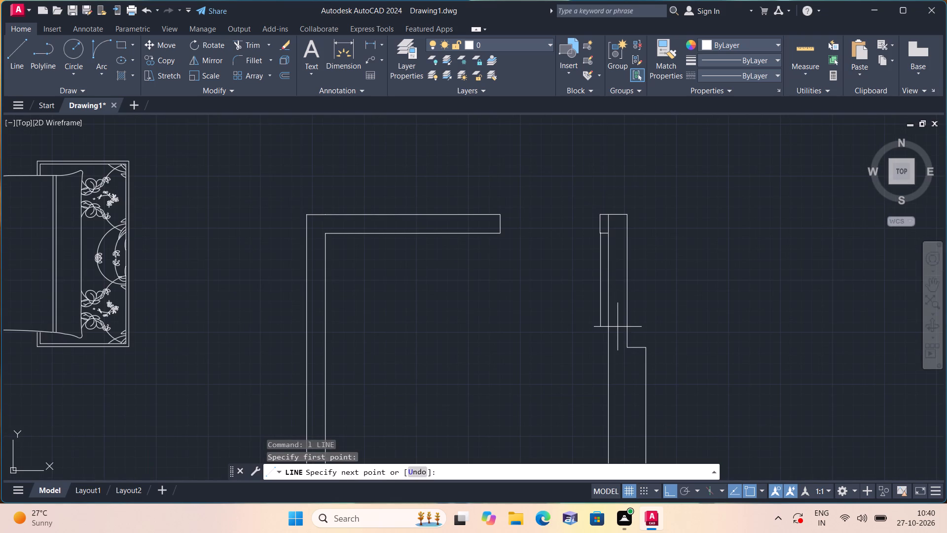
pyautogui.write("2'")
pyautogui.press('space')
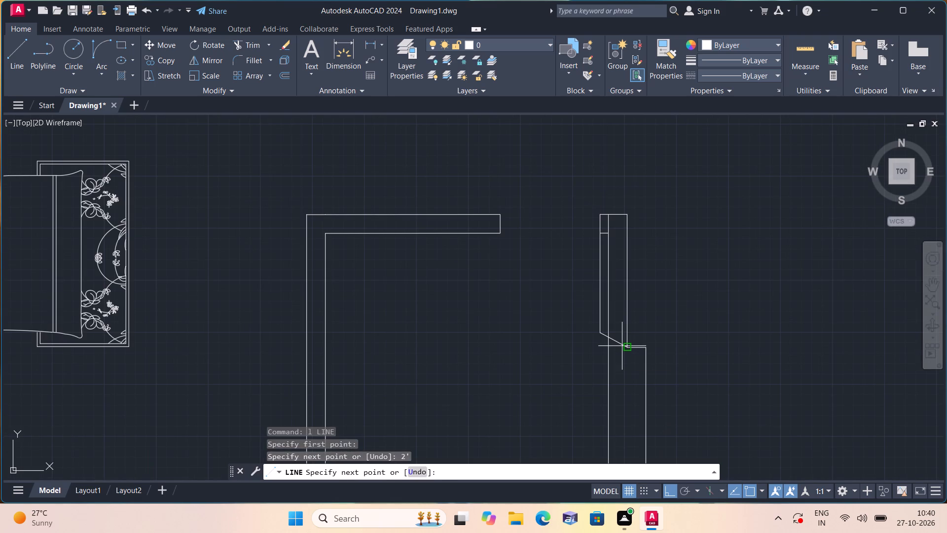
pyautogui.press('Escape')
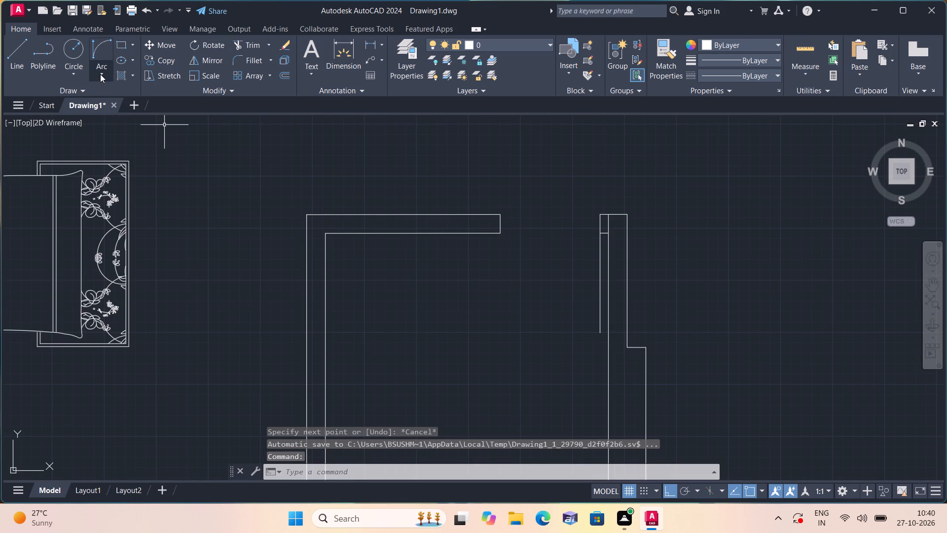
# Draw the door swing as a Start, End, Direction arc from the leaf's south end to the west jamb's inner corner.
pyautogui.click(100, 74)
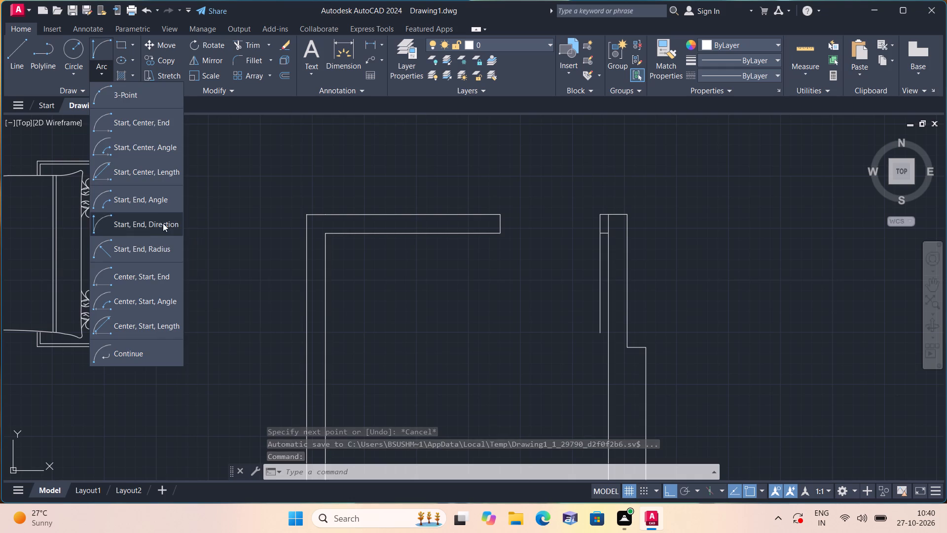
pyautogui.click(158, 224)
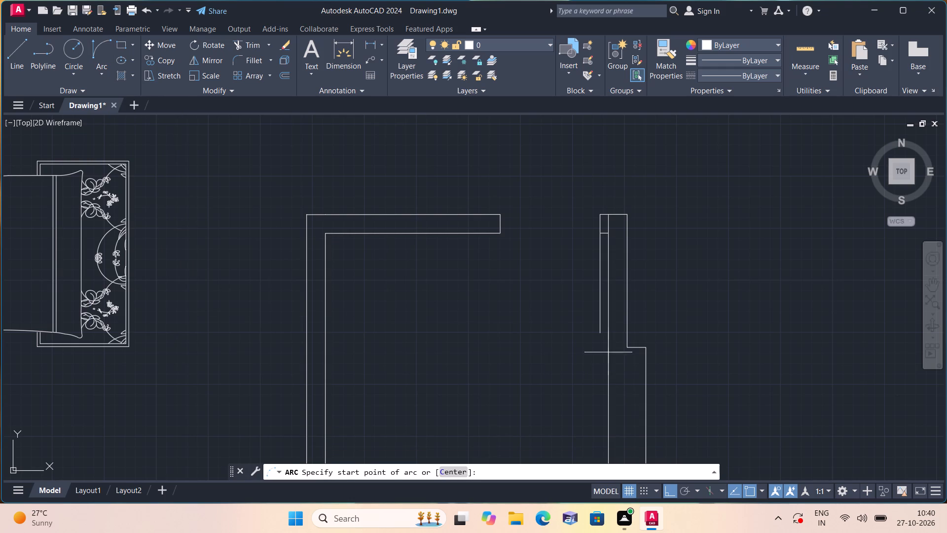
pyautogui.click(599, 329)
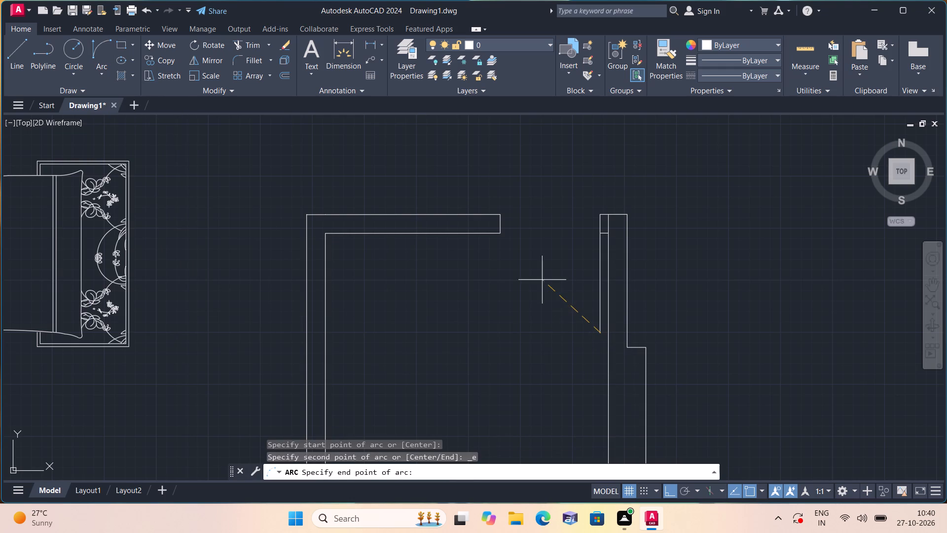
pyautogui.click(500, 233)
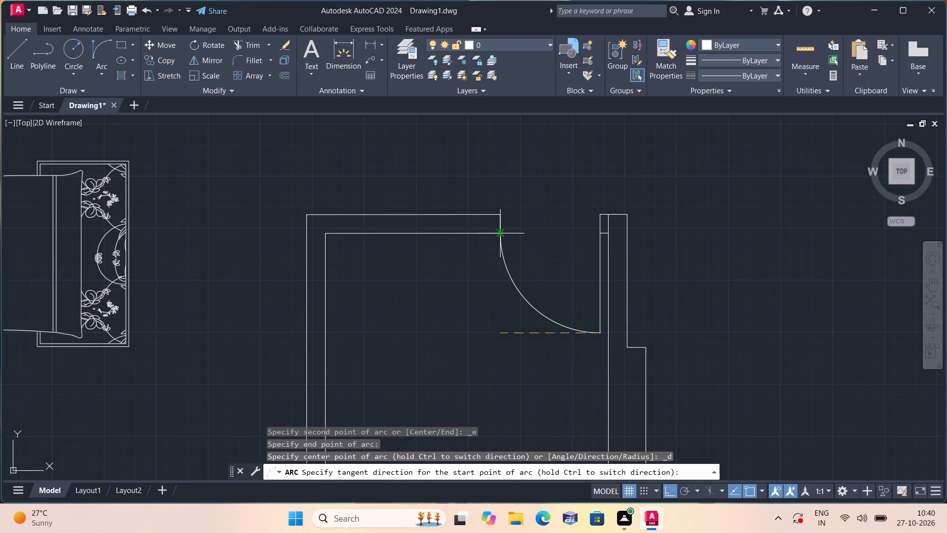
pyautogui.click(485, 267)
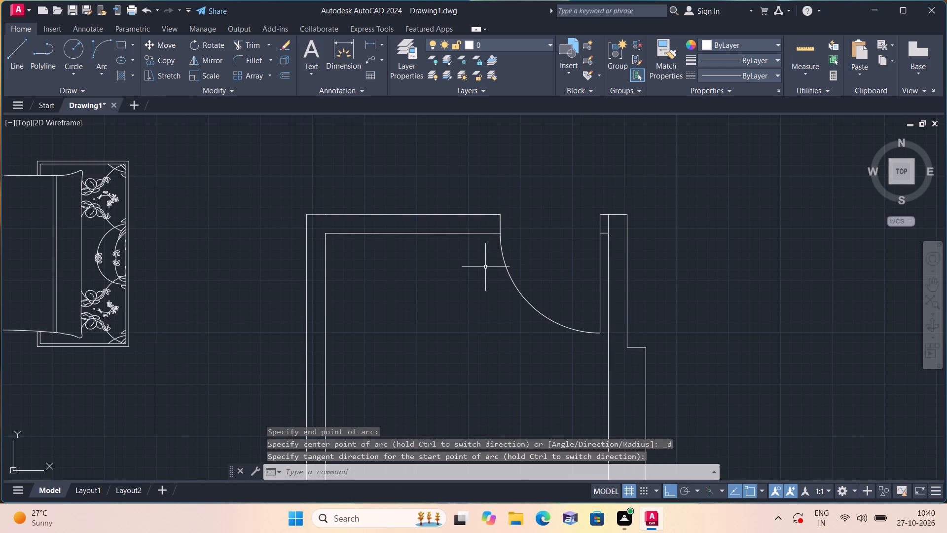
# Trim the leftover inner wall line segment between the small room doorway's east jamb and the adjoining east wall line.
pyautogui.scroll(1, 485, 267)
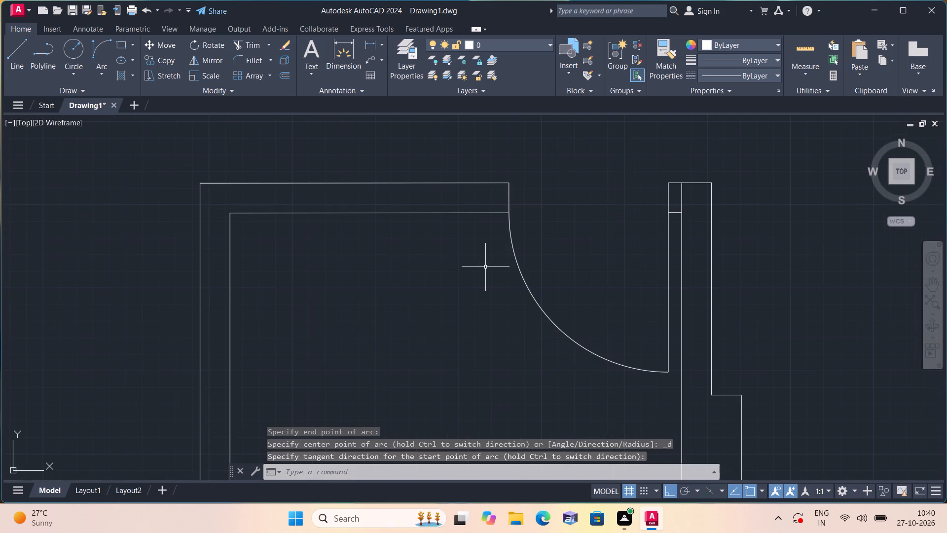
pyautogui.write('tr')
pyautogui.press('i')
pyautogui.press('m')
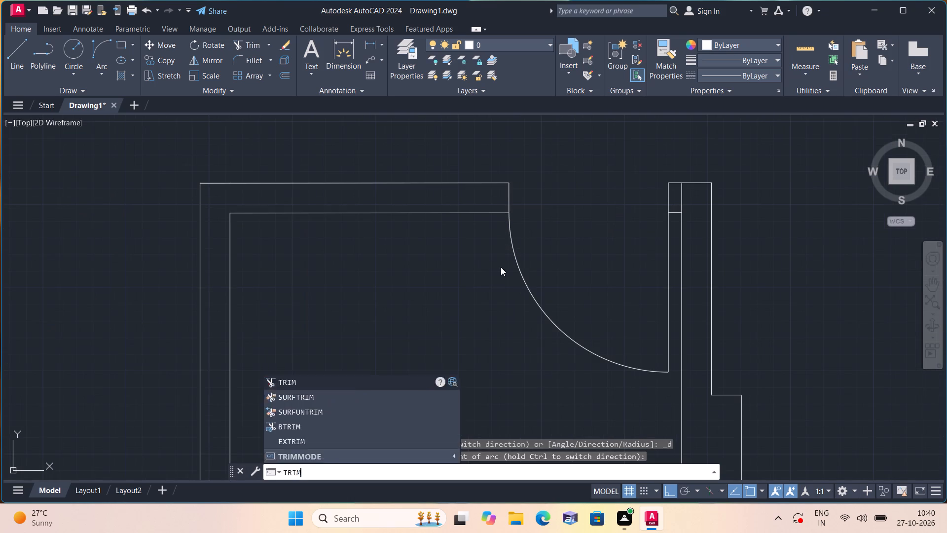
pyautogui.press('space')
pyautogui.scroll(1, 612, 214)
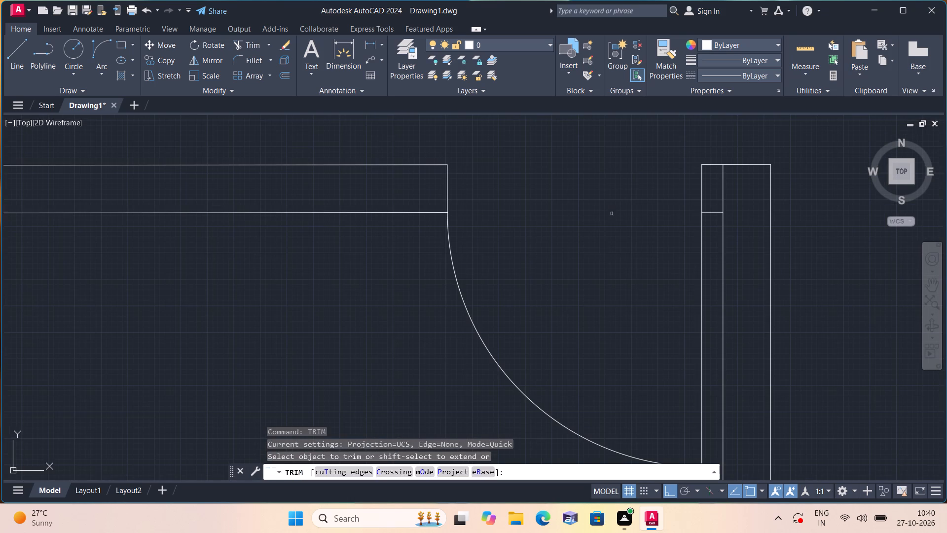
pyautogui.click(710, 214)
pyautogui.press('space')
# Draw a vertical line from the small room's north wall up to the lower line of the long wall north of it.
pyautogui.scroll(-3, 709, 247)
pyautogui.moveTo(615, 287); pyautogui.dragTo(608, 354, button='middle')
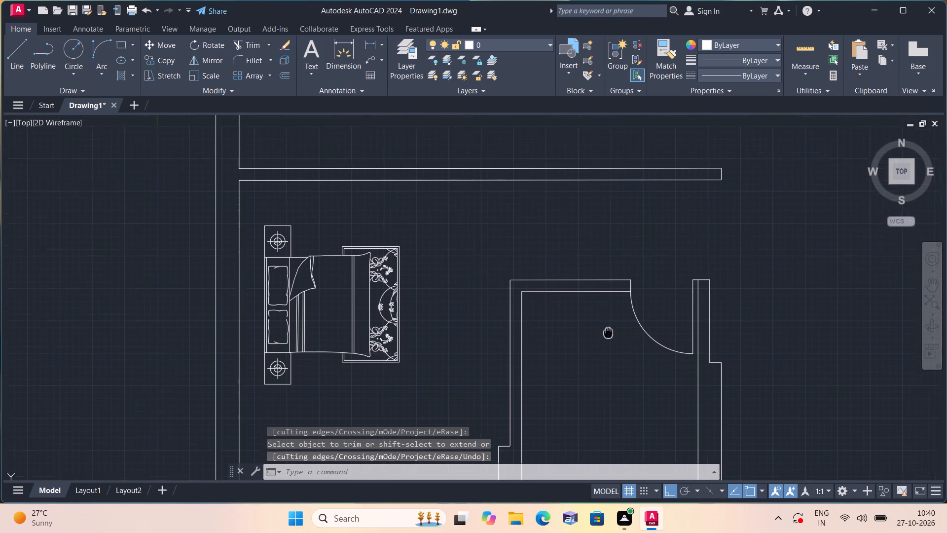
pyautogui.moveTo(608, 354); pyautogui.dragTo(608, 368, button='middle')
pyautogui.press('l')
pyautogui.press('space')
pyautogui.scroll(1, 585, 323)
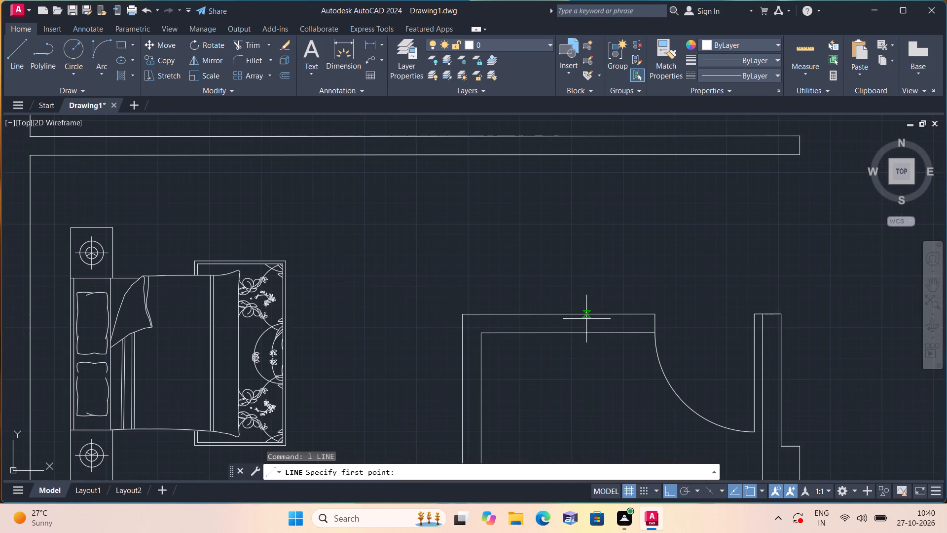
pyautogui.click(587, 314)
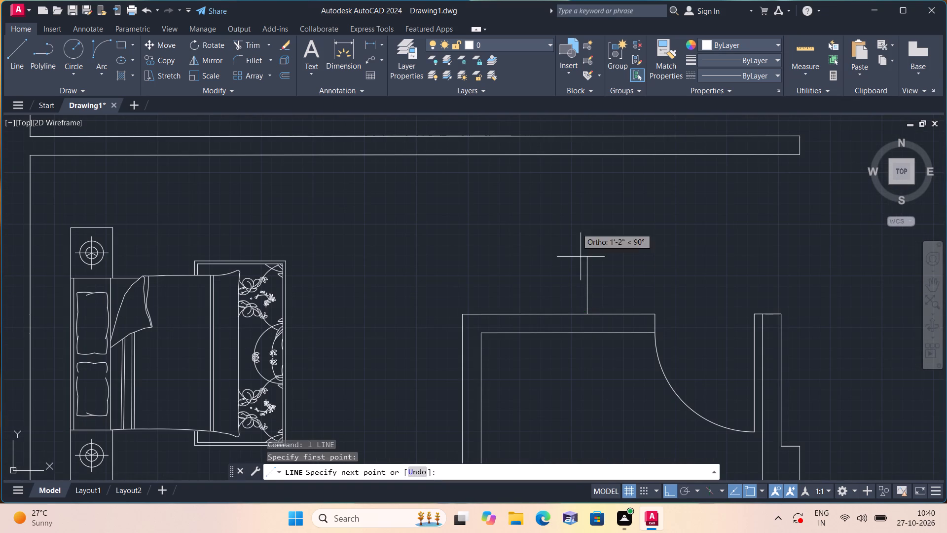
pyautogui.click(588, 156)
pyautogui.press('space')
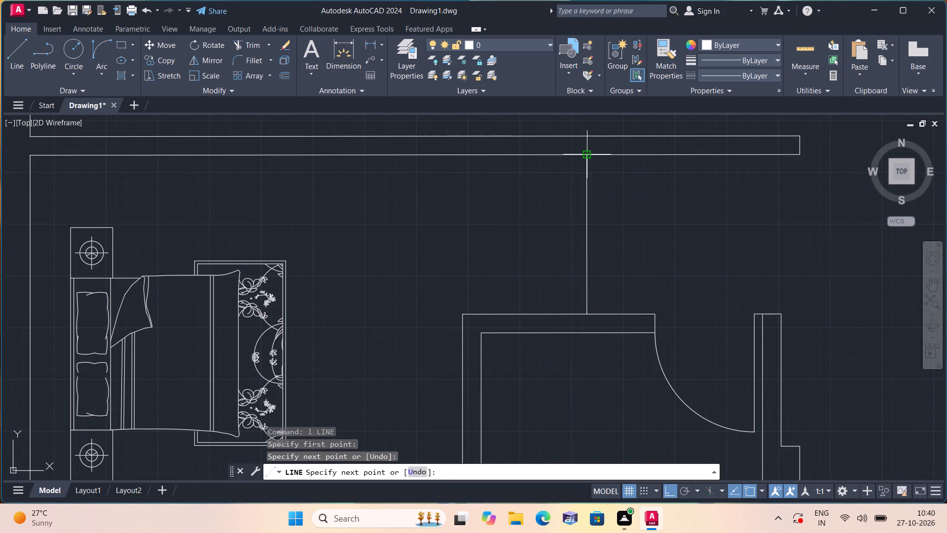
# Draw a 2" line south from the vertical line's upper end for the upper jamb stub.
pyautogui.scroll(2, 586, 160)
pyautogui.press('space')
pyautogui.moveTo(587, 147); pyautogui.dragTo(584, 162)
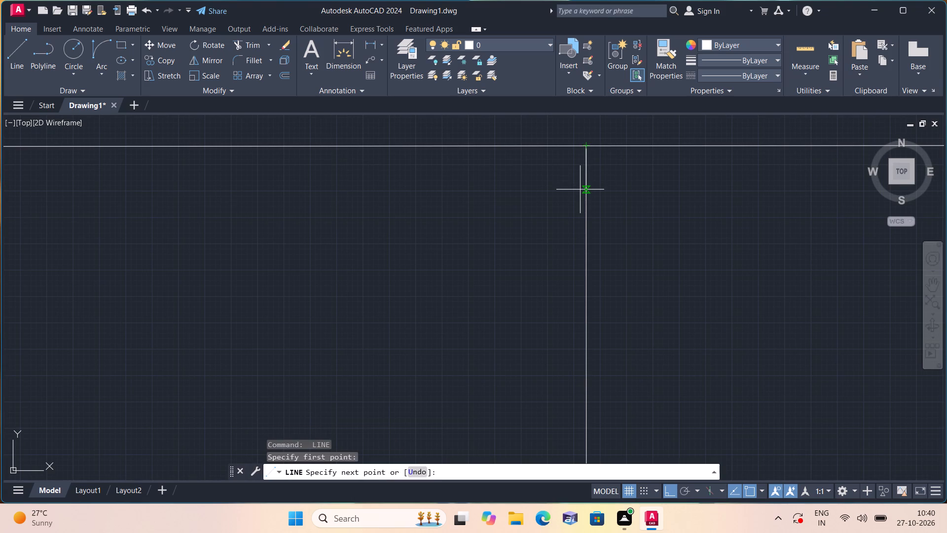
pyautogui.write('2"')
pyautogui.press('space')
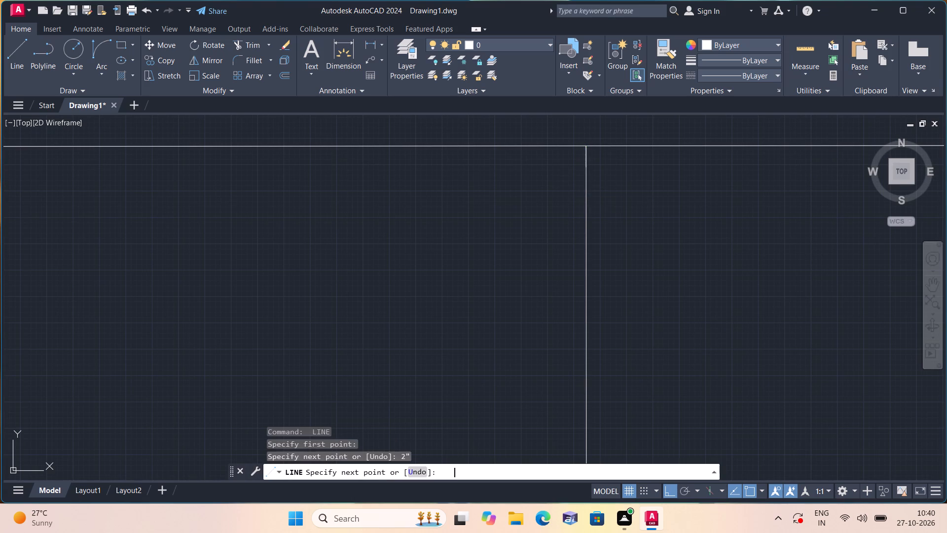
pyautogui.press('Escape')
# Draw a 2" line north from the vertical line's lower end, at the small room's north wall, for the lower jamb stub.
pyautogui.scroll(-1, 646, 210)
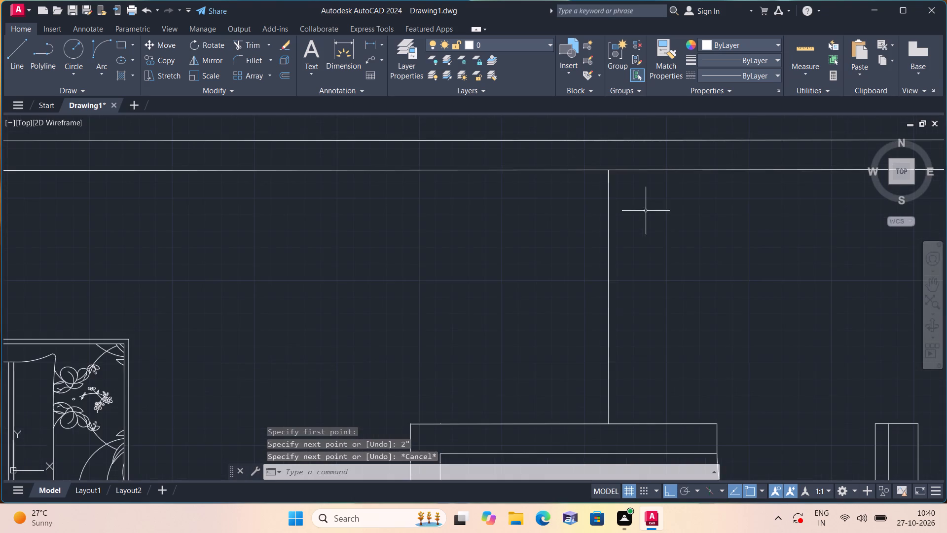
pyautogui.moveTo(647, 230); pyautogui.dragTo(578, 238, button='middle')
pyautogui.scroll(-1, 646, 230)
pyautogui.press('l')
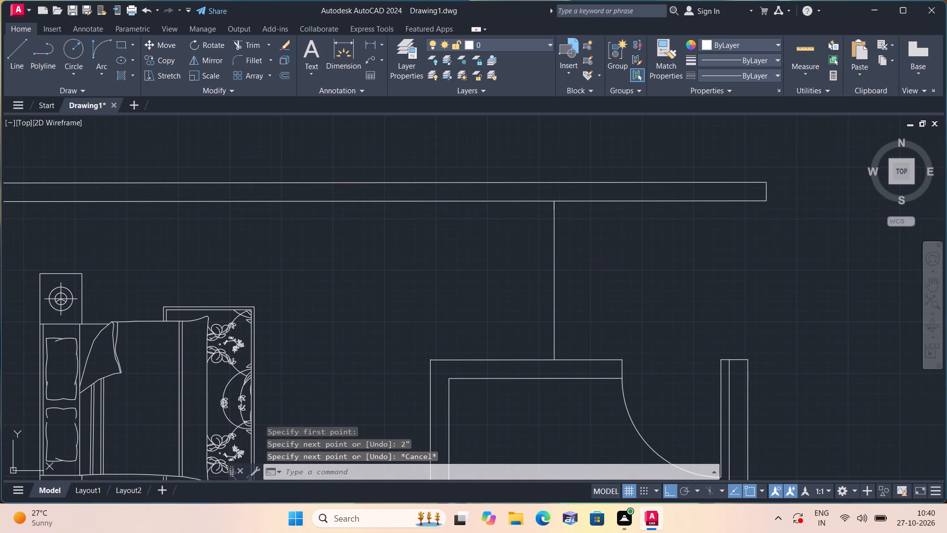
pyautogui.press('space')
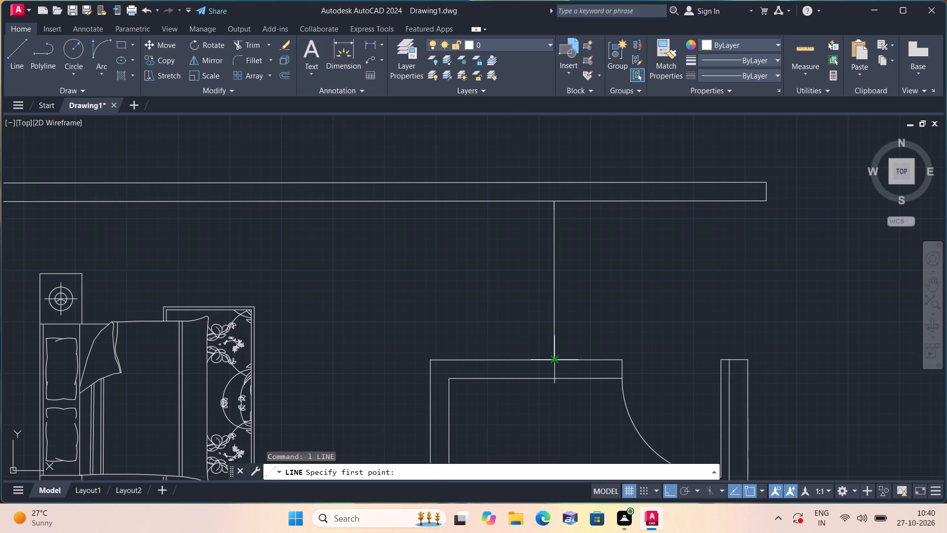
pyautogui.click(552, 362)
pyautogui.write('2"')
pyautogui.press('space')
pyautogui.press('Escape')
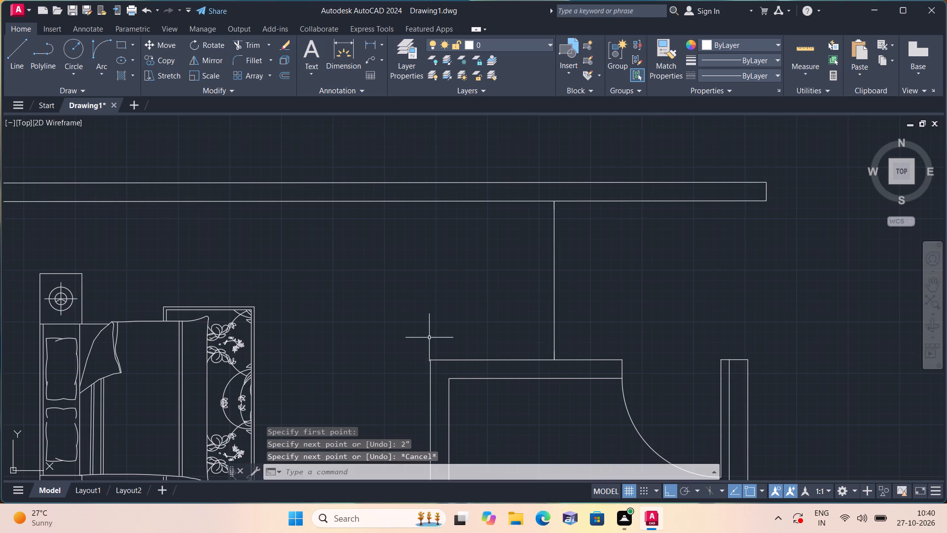
# Trim the middle of the vertical line, leaving only the 2" jamb stubs at both ends.
pyautogui.write('trim')
pyautogui.press('space')
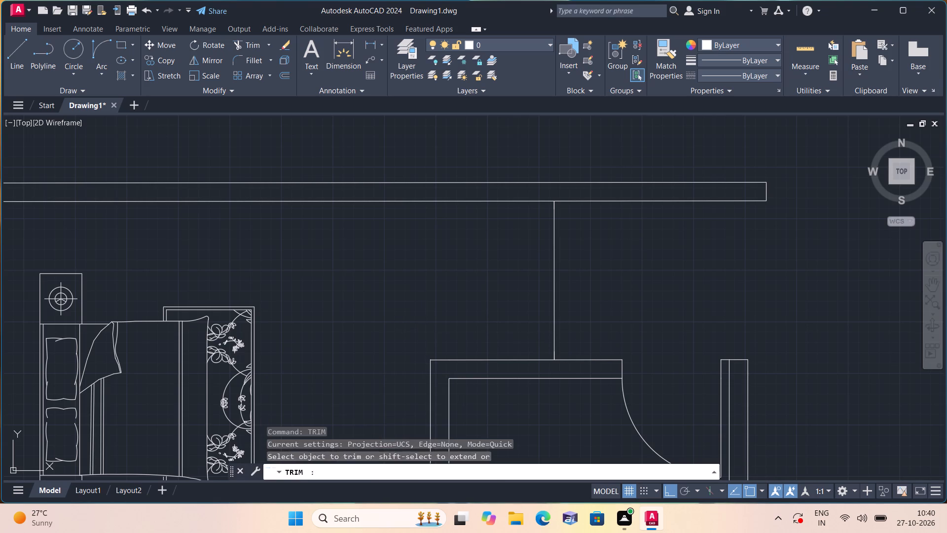
pyautogui.moveTo(422, 318); pyautogui.dragTo(596, 282)
pyautogui.press('space')
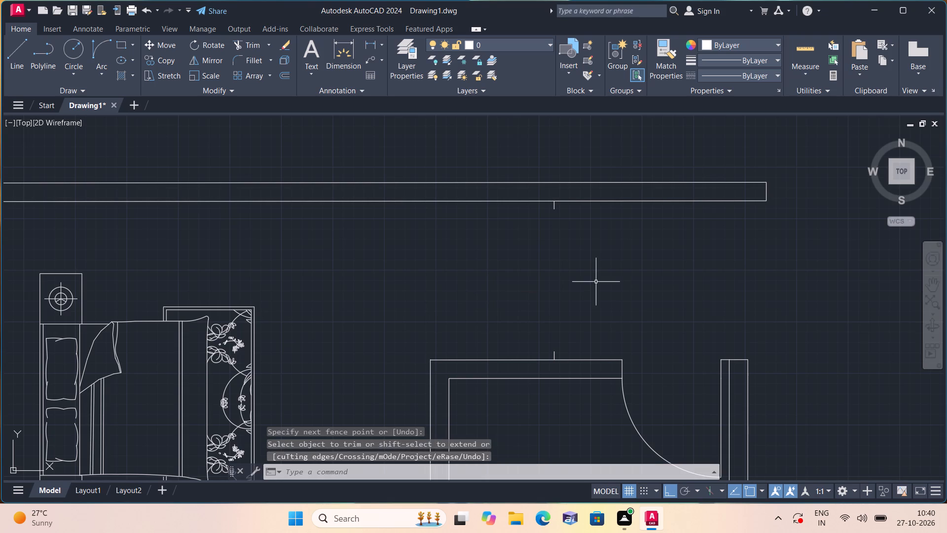
# Check the door opening's width between the two jamb stub ends with a temporary linear dimension.
pyautogui.click(374, 49)
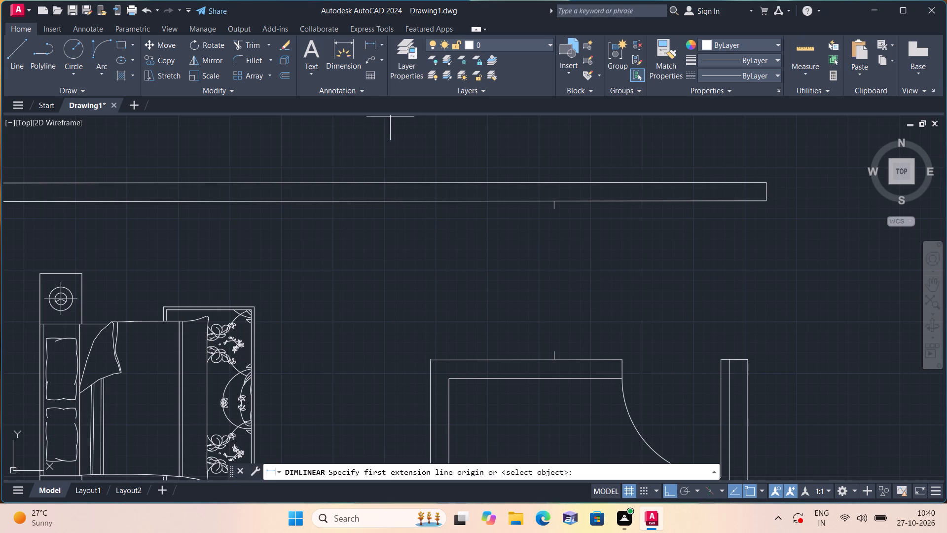
pyautogui.scroll(1, 514, 227)
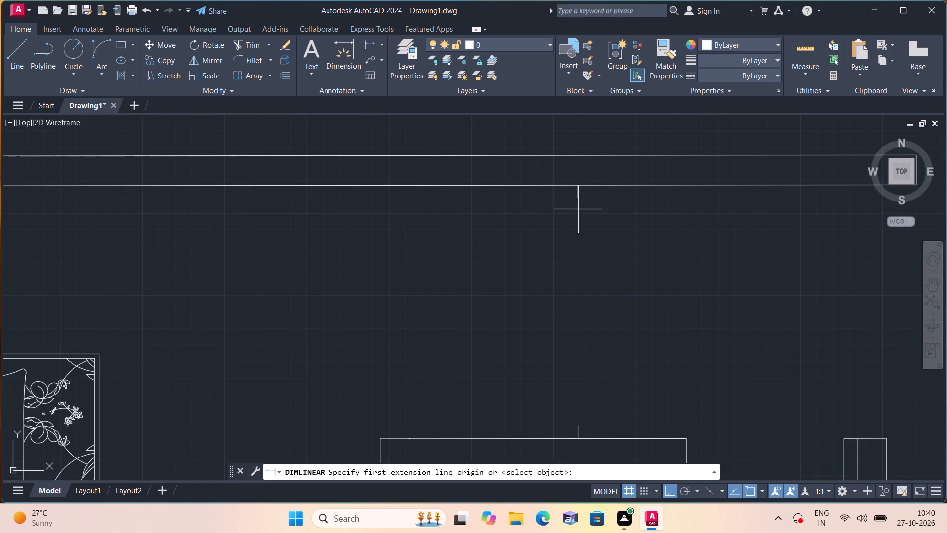
pyautogui.click(577, 201)
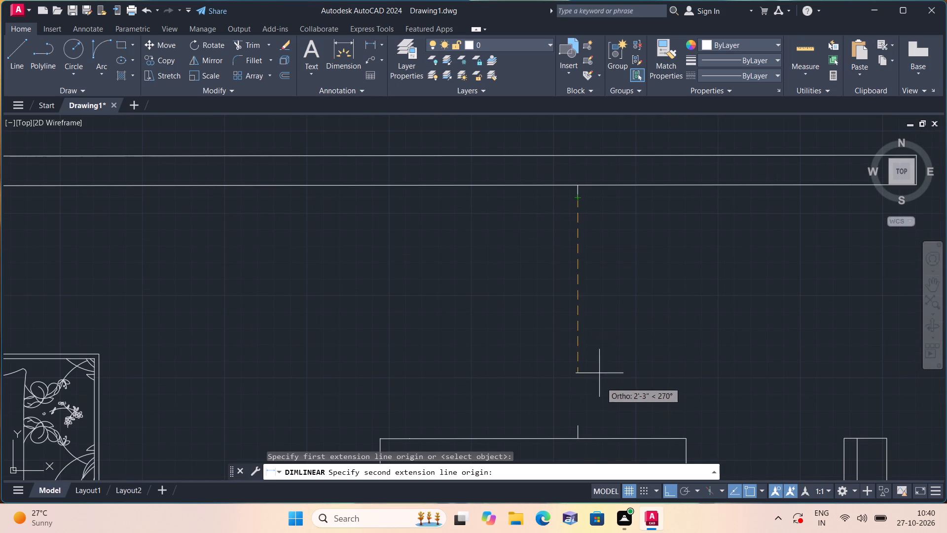
pyautogui.click(576, 424)
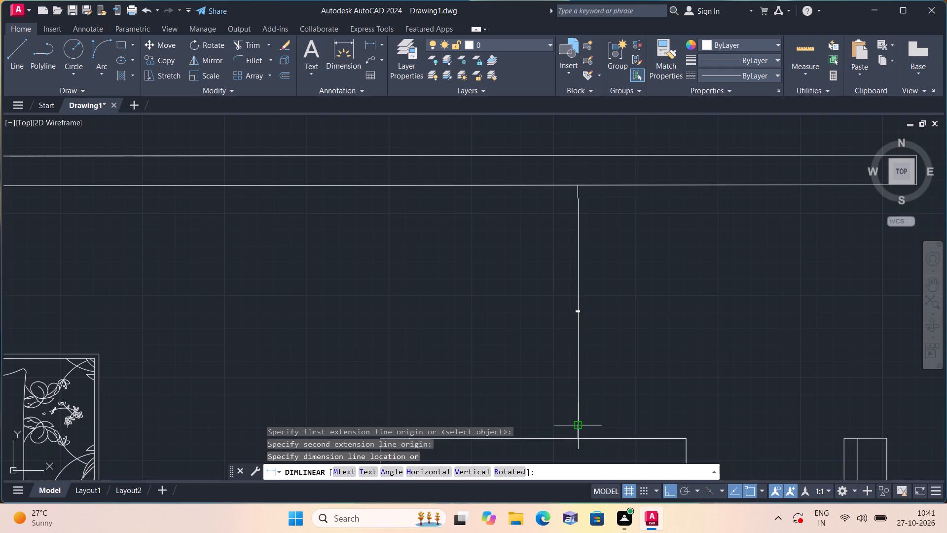
pyautogui.scroll(2, 567, 349)
pyautogui.scroll(2, 547, 267)
pyautogui.scroll(-4, 553, 277)
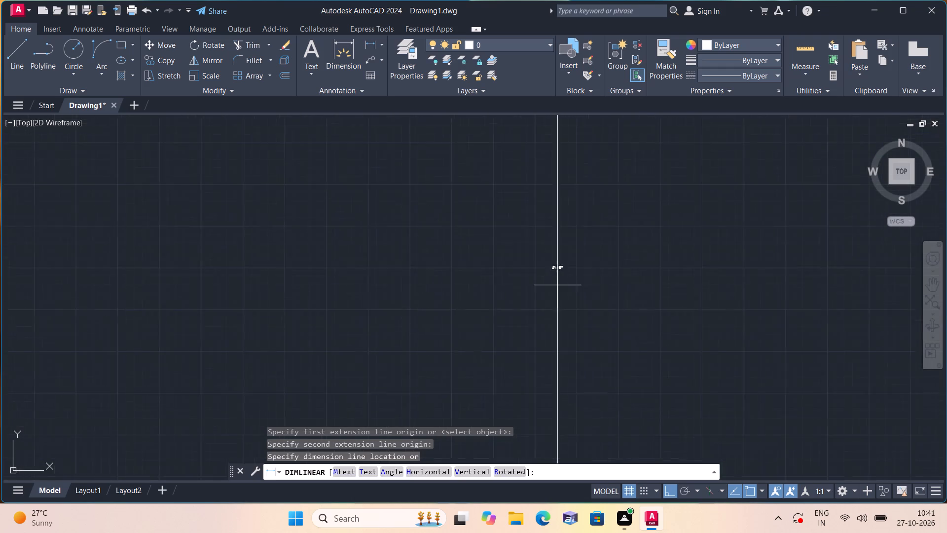
pyautogui.press('Escape')
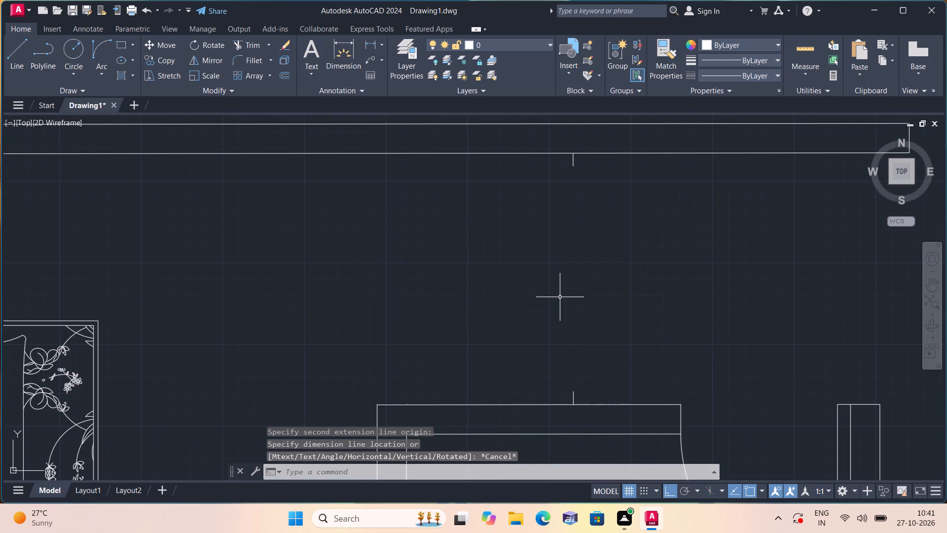
# Draw a 2'10" door leaf line west from the lower end of the upper jamb stub.
pyautogui.press('l')
pyautogui.press('space')
pyautogui.scroll(-1, 577, 212)
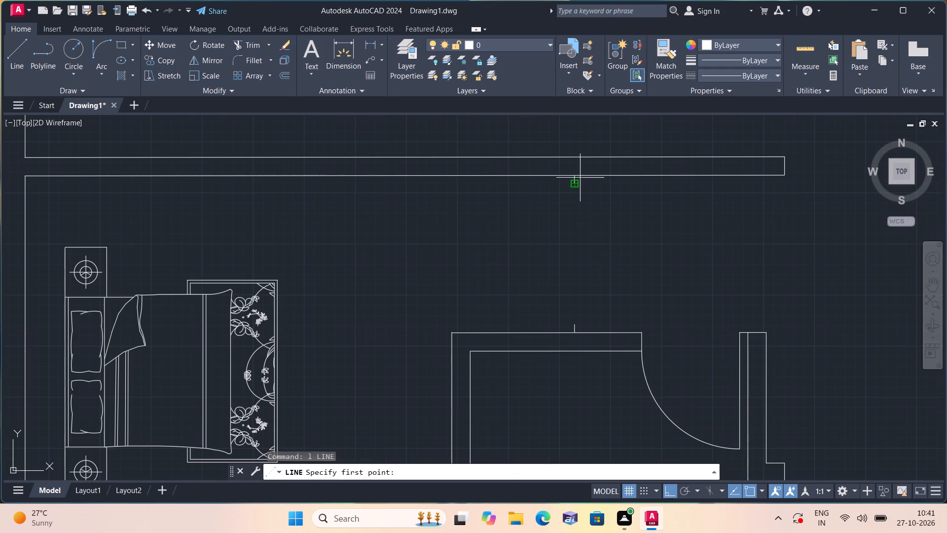
pyautogui.click(577, 183)
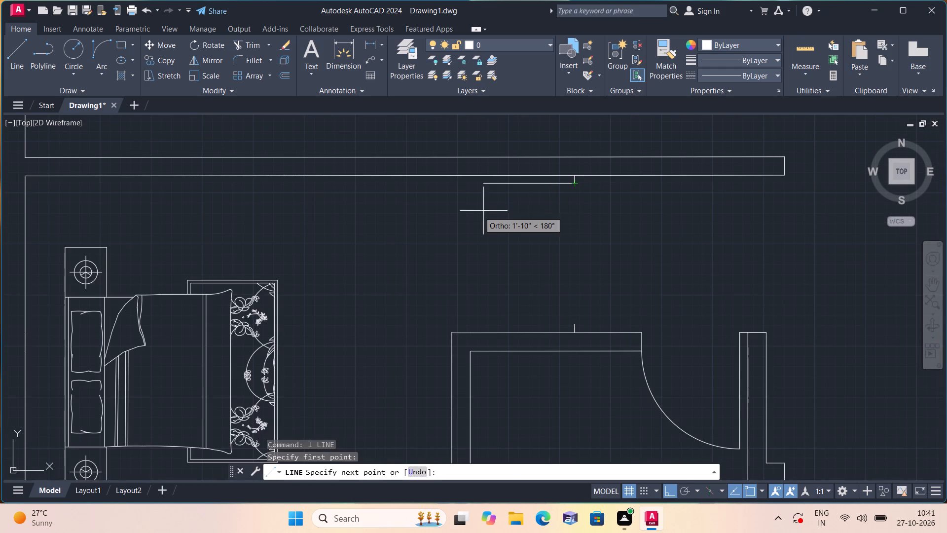
pyautogui.write('2\'10"')
pyautogui.press('space')
pyautogui.press('Escape')
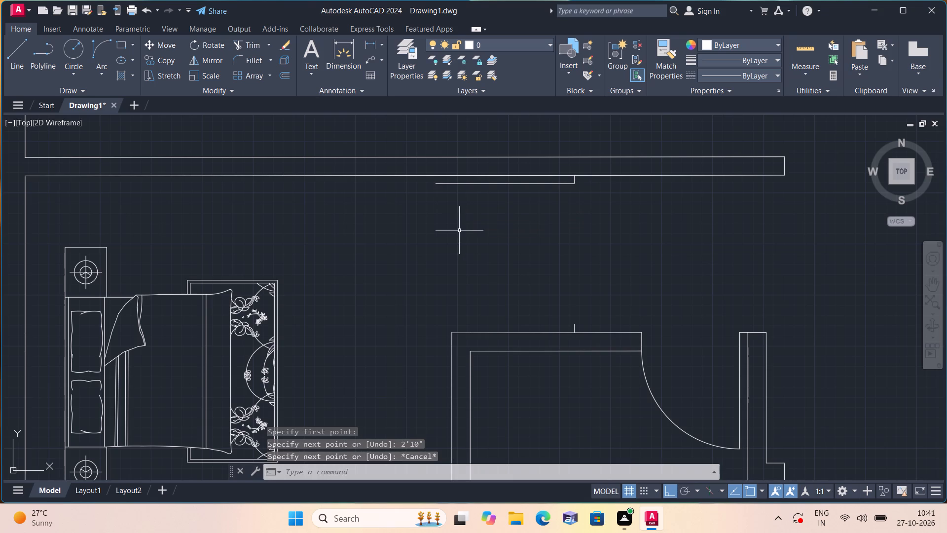
# Draw the door swing as a Start, End, Direction arc from the leaf's west end to the lower jamb stub's top end.
pyautogui.click(101, 73)
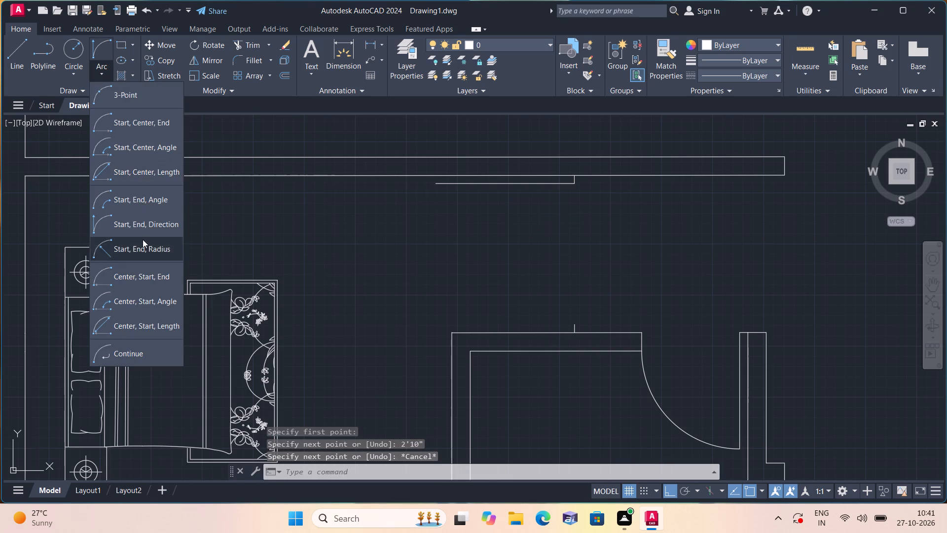
pyautogui.click(138, 222)
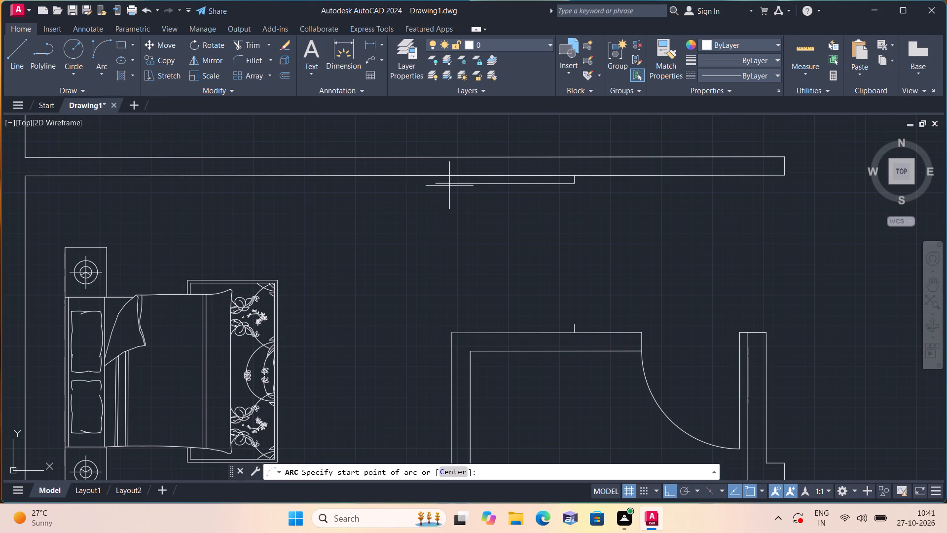
pyautogui.click(436, 183)
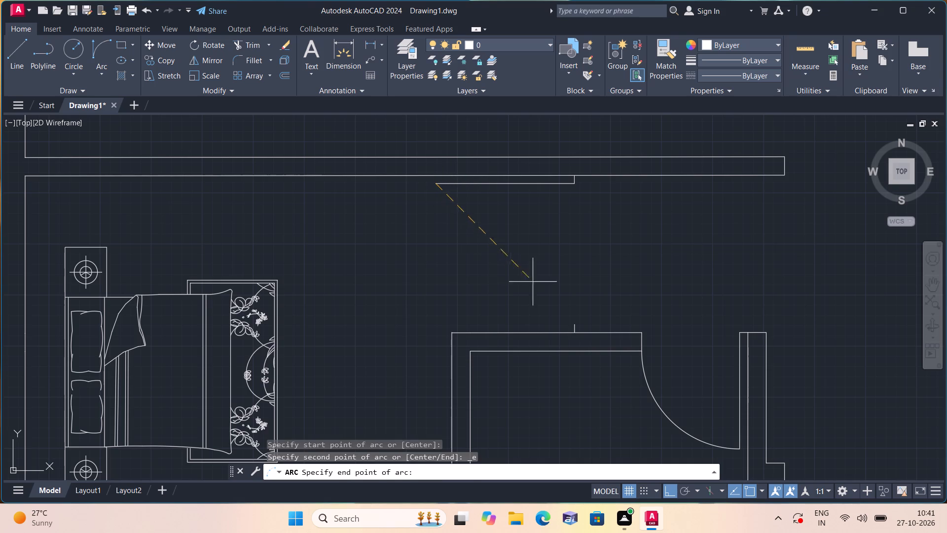
pyautogui.click(574, 324)
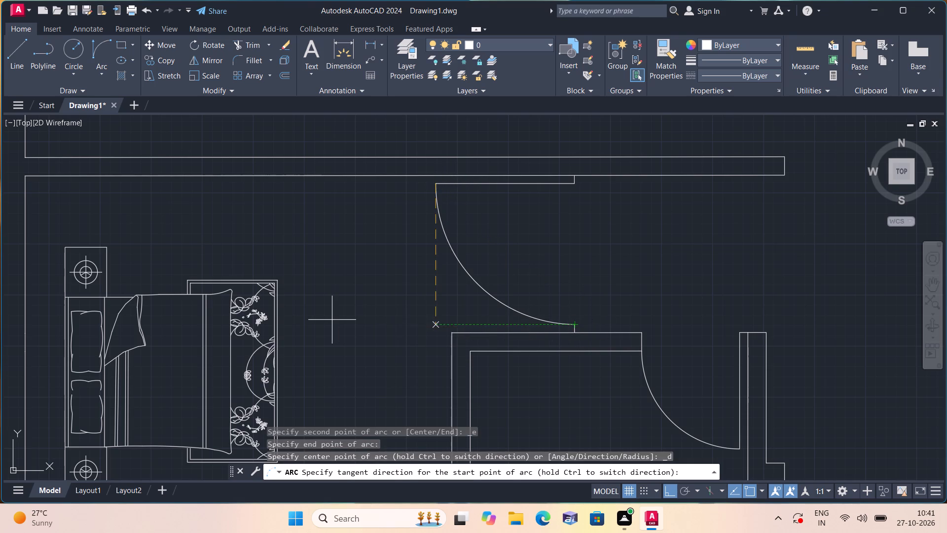
pyautogui.click(332, 320)
# Offset the new door's leaf line 1" south, and the small room door's leaf and east jamb lines 1" west.
pyautogui.write('ofset 1"')
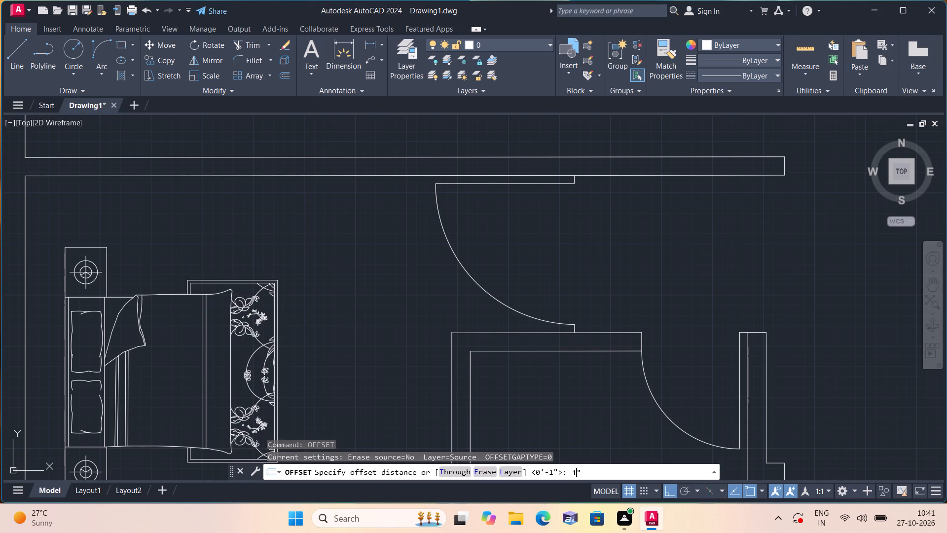
pyautogui.press('space')
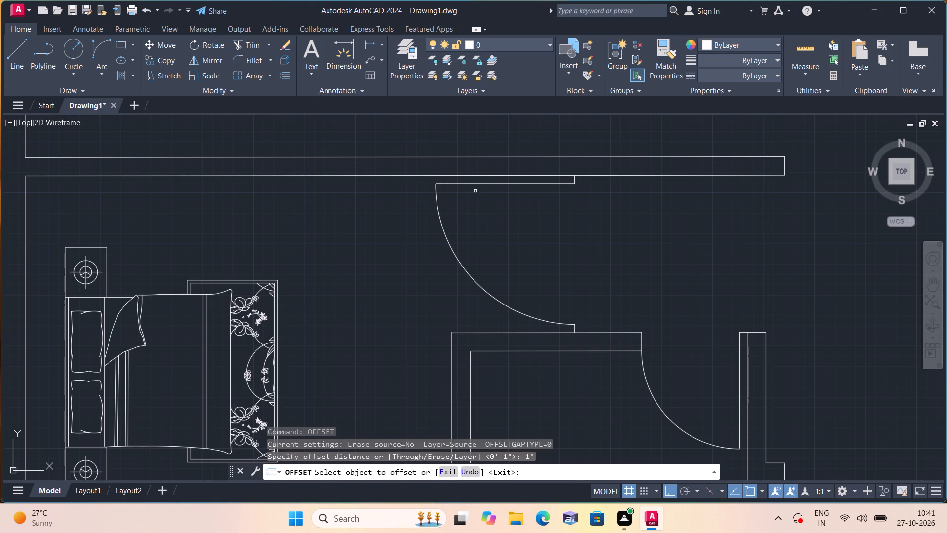
pyautogui.click(485, 183)
pyautogui.click(483, 231)
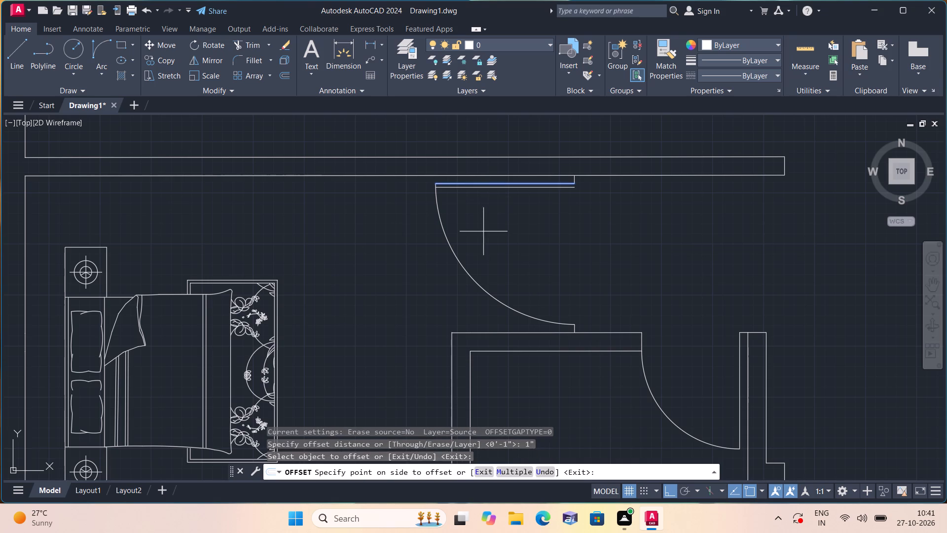
pyautogui.click(741, 355)
pyautogui.click(685, 301)
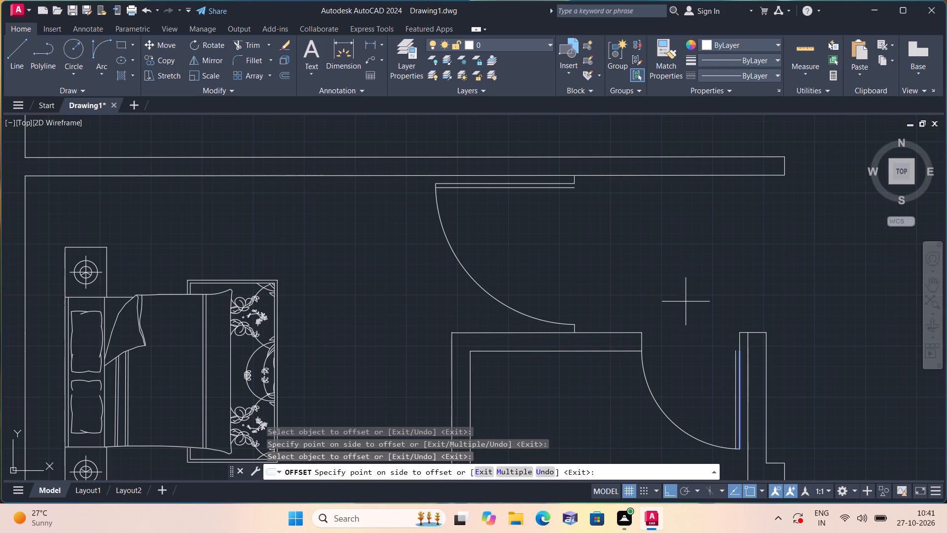
pyautogui.click(741, 342)
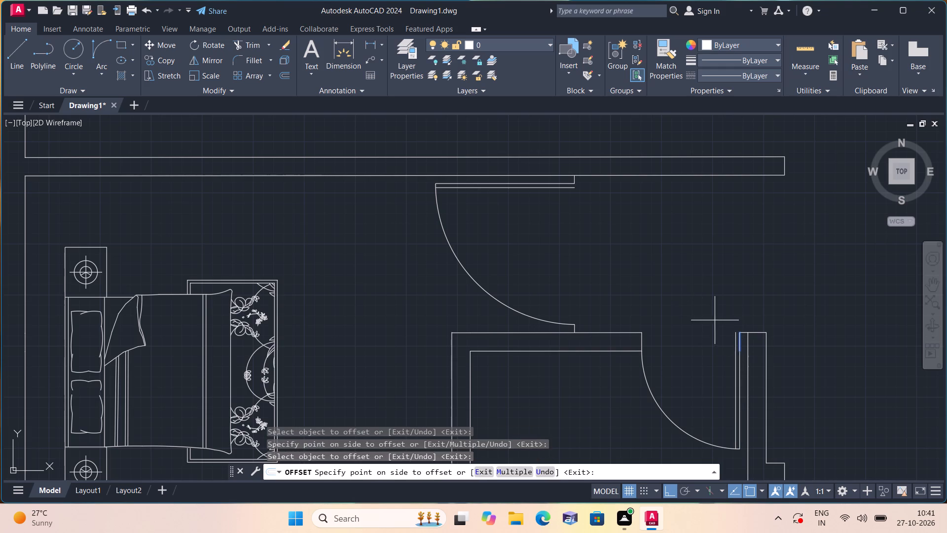
pyautogui.click(707, 314)
pyautogui.press('space')
# Extend the passage door's upper jamb stub and the top edge of the small room's east jamb to the offset leaf lines.
pyautogui.write('exte')
pyautogui.press('space')
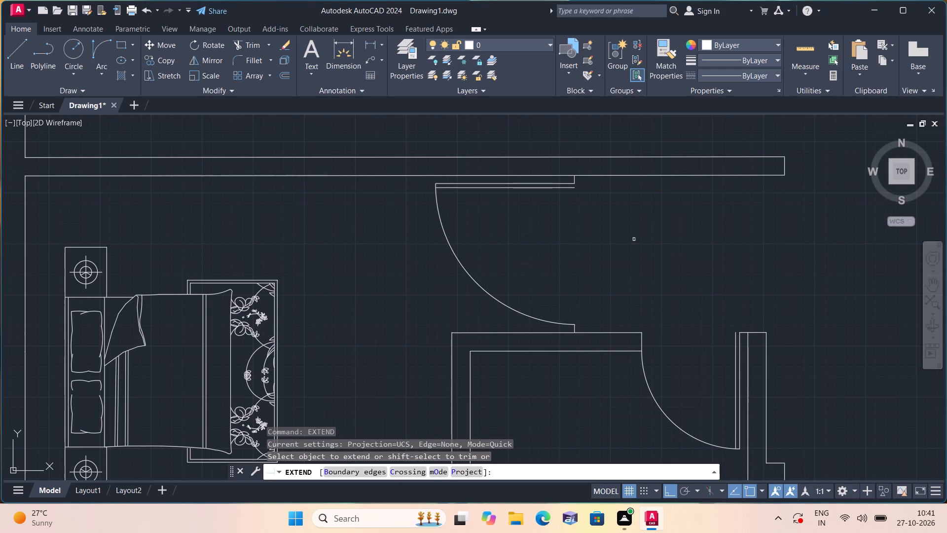
pyautogui.scroll(2, 575, 199)
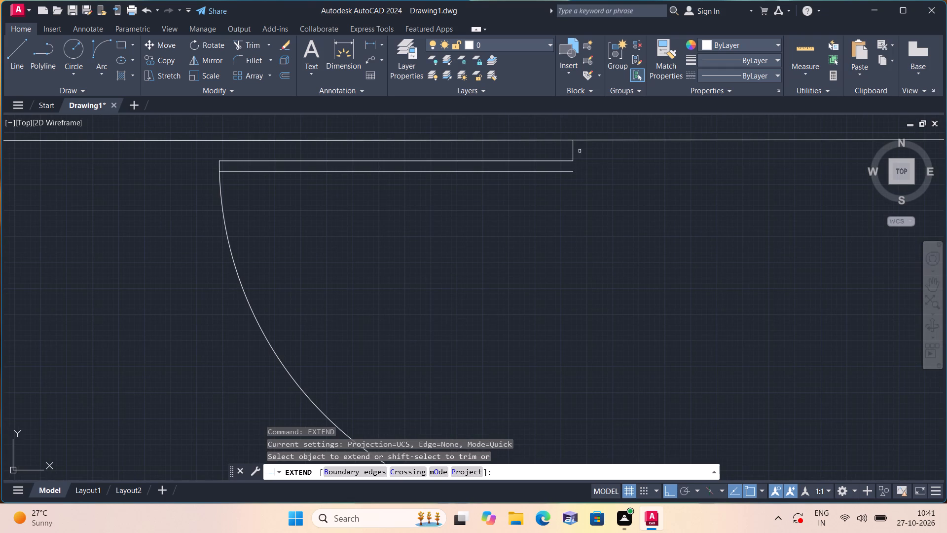
pyautogui.click(572, 156)
pyautogui.scroll(-1, 599, 164)
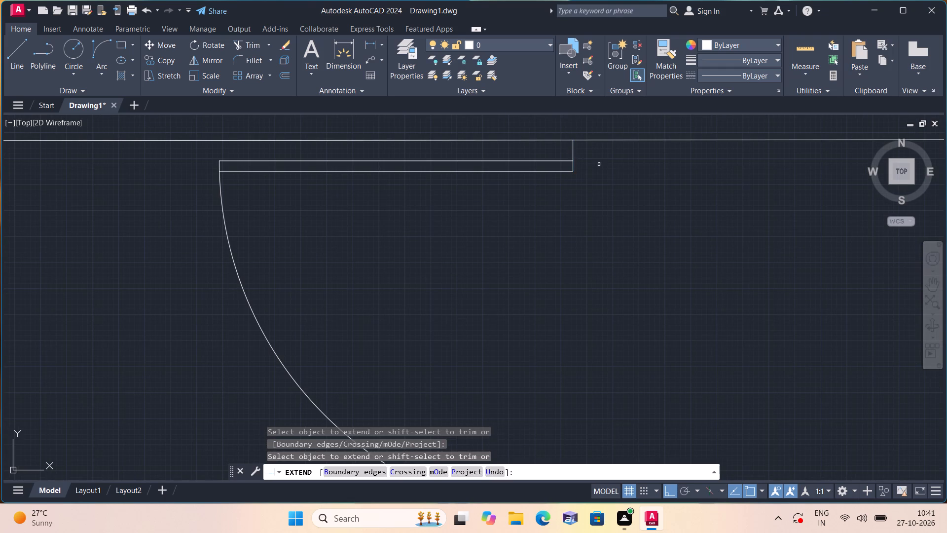
pyautogui.scroll(-1, 599, 164)
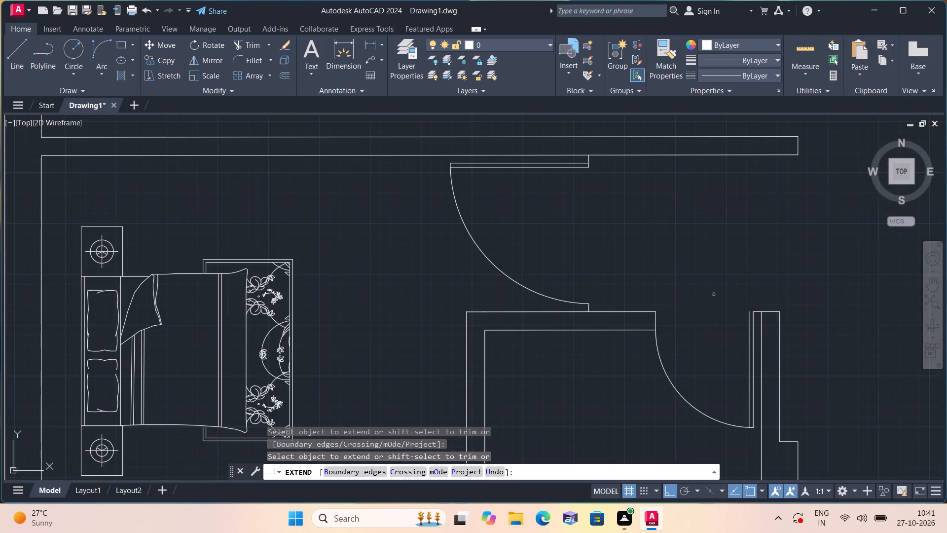
pyautogui.scroll(2, 746, 314)
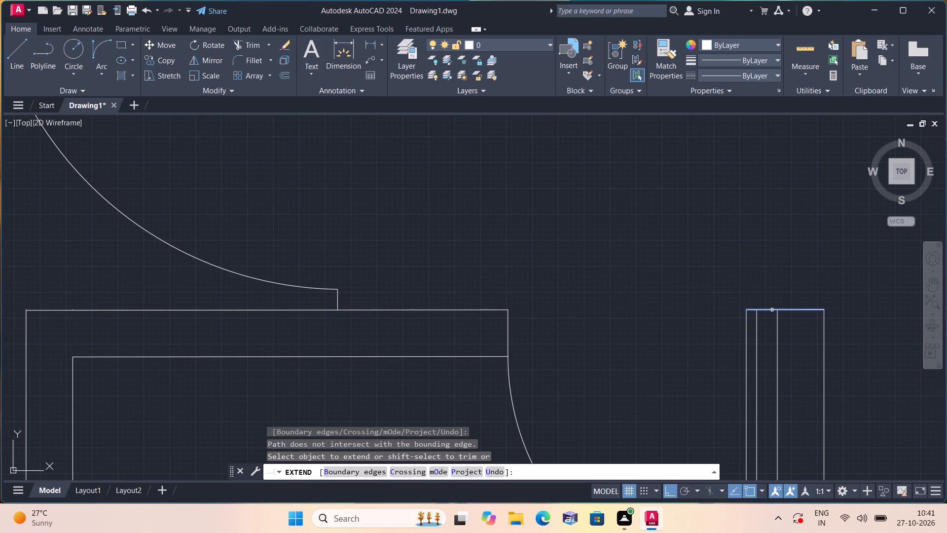
pyautogui.click(772, 310)
pyautogui.scroll(-3, 725, 250)
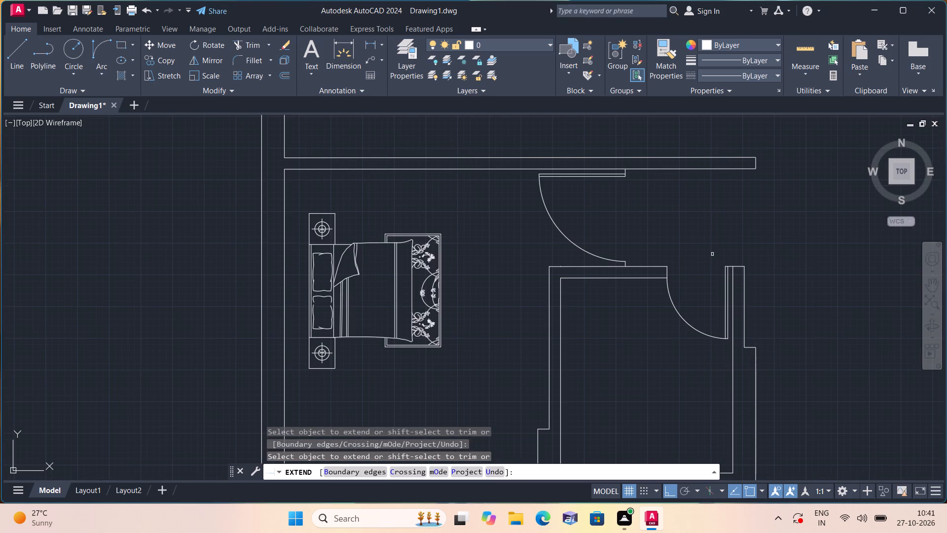
pyautogui.press('Escape')
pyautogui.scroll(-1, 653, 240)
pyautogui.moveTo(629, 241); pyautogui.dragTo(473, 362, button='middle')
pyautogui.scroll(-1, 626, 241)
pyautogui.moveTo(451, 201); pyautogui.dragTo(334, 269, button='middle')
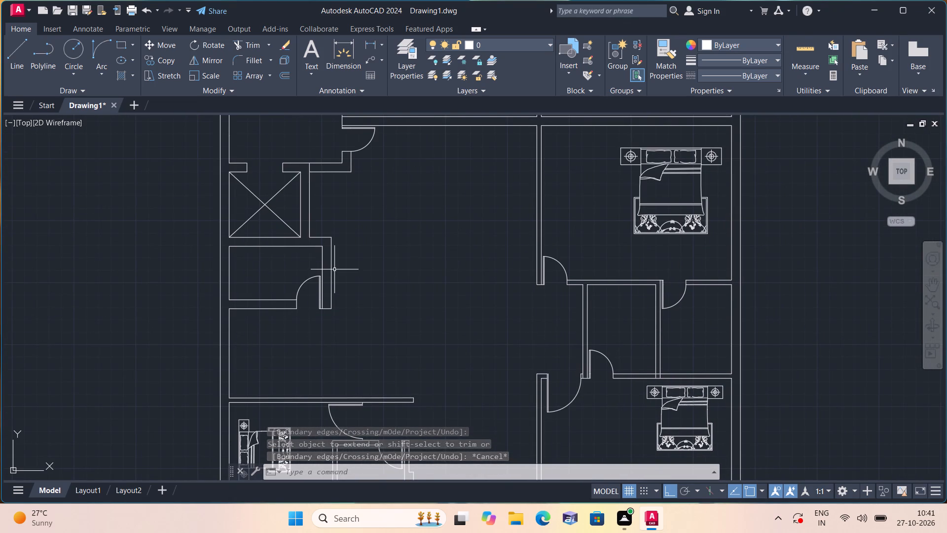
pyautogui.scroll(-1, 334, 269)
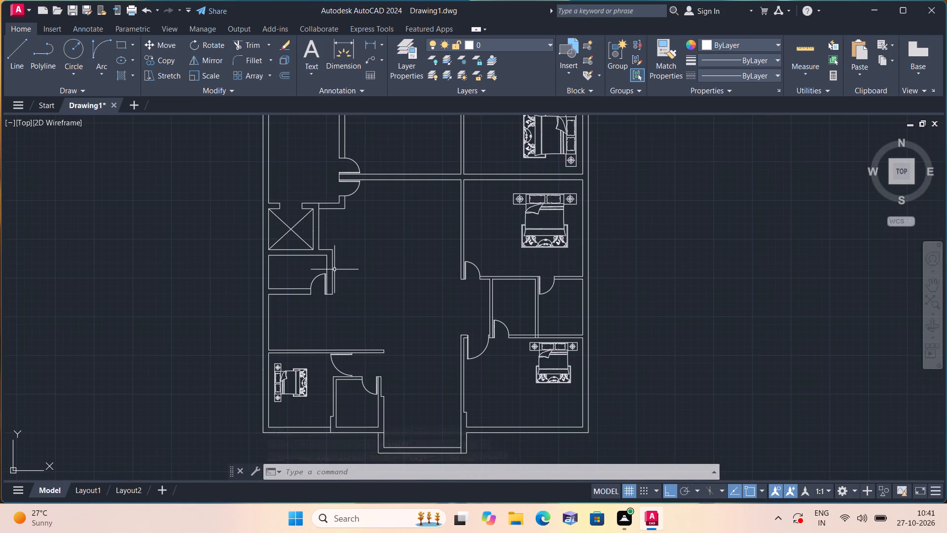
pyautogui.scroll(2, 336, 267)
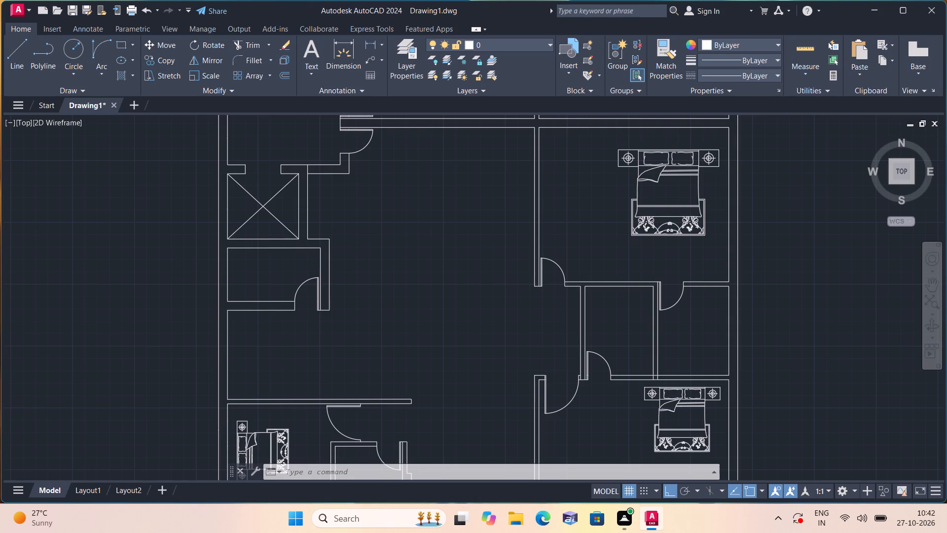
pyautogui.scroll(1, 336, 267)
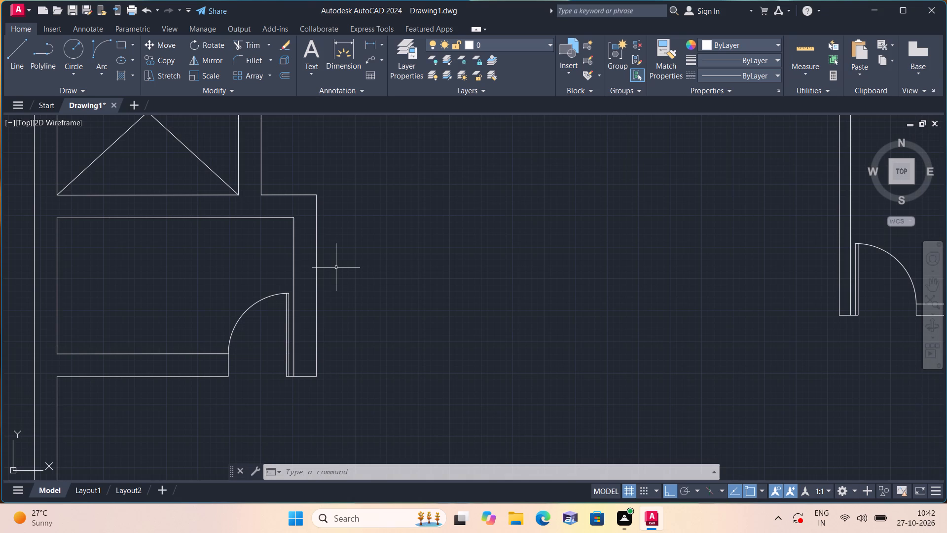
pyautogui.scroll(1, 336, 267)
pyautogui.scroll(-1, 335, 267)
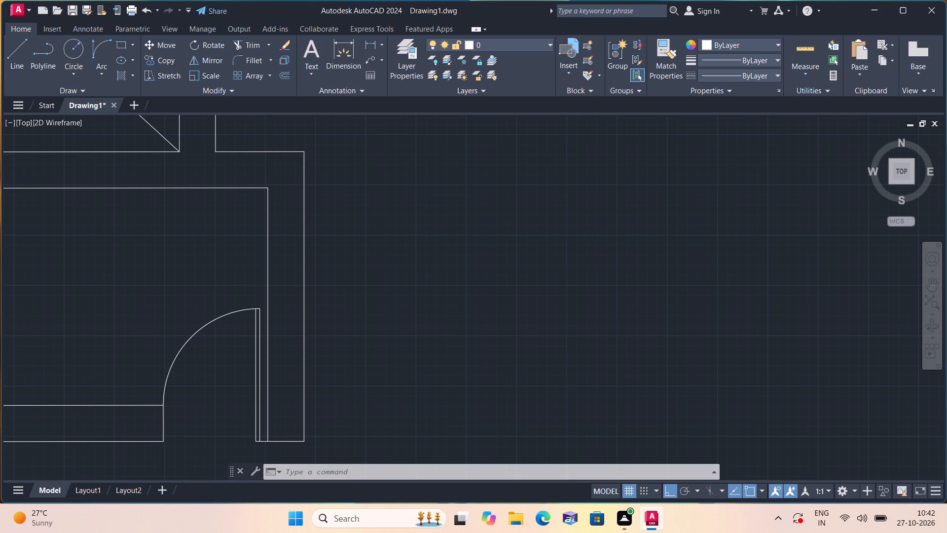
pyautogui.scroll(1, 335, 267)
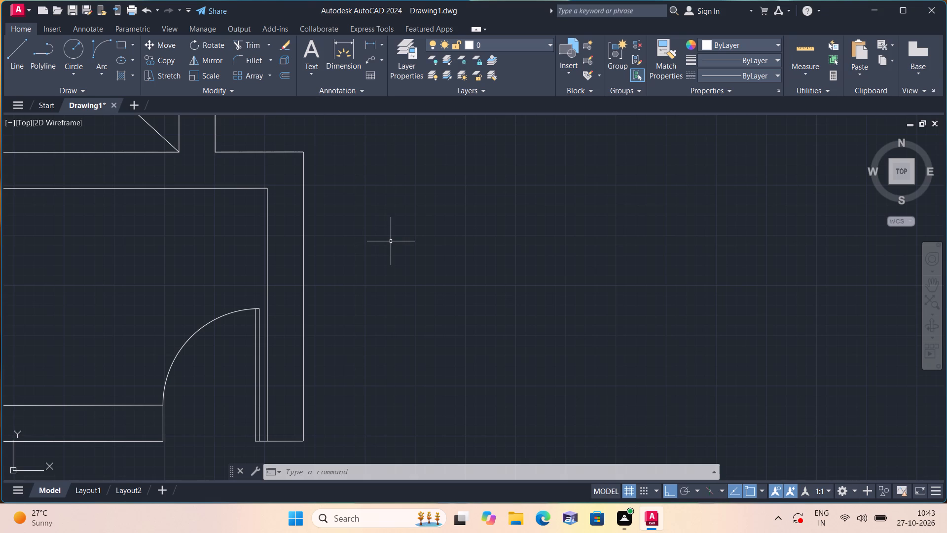
# Scale the six-chair dining set, parked among the loose furniture, down to about a tenth of its size from a base point near its centre.
pyautogui.scroll(-2, 391, 240)
pyautogui.moveTo(383, 244); pyautogui.dragTo(437, 317, button='middle')
pyautogui.scroll(-1, 434, 312)
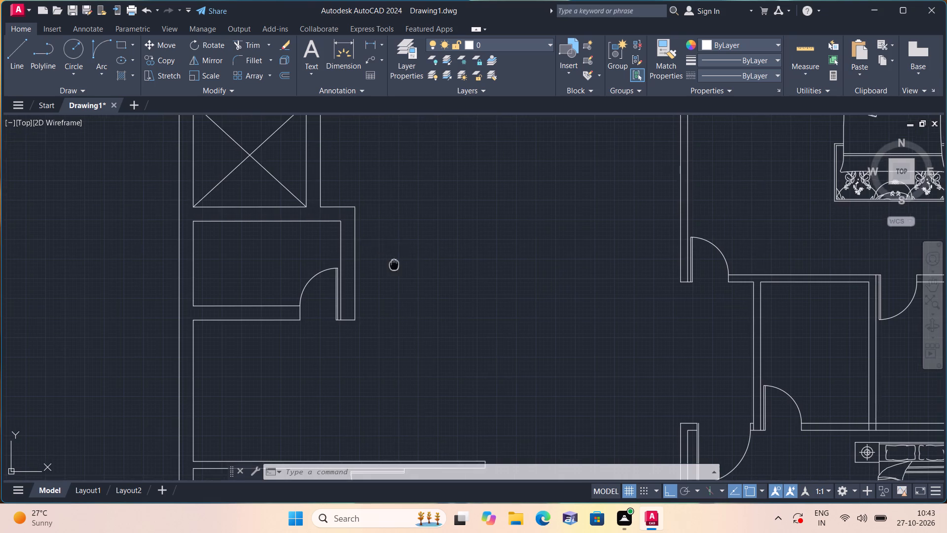
pyautogui.moveTo(437, 317); pyautogui.dragTo(442, 332, button='middle')
pyautogui.scroll(-3, 437, 317)
pyautogui.moveTo(465, 270); pyautogui.dragTo(431, 317, button='middle')
pyautogui.scroll(-1, 462, 270)
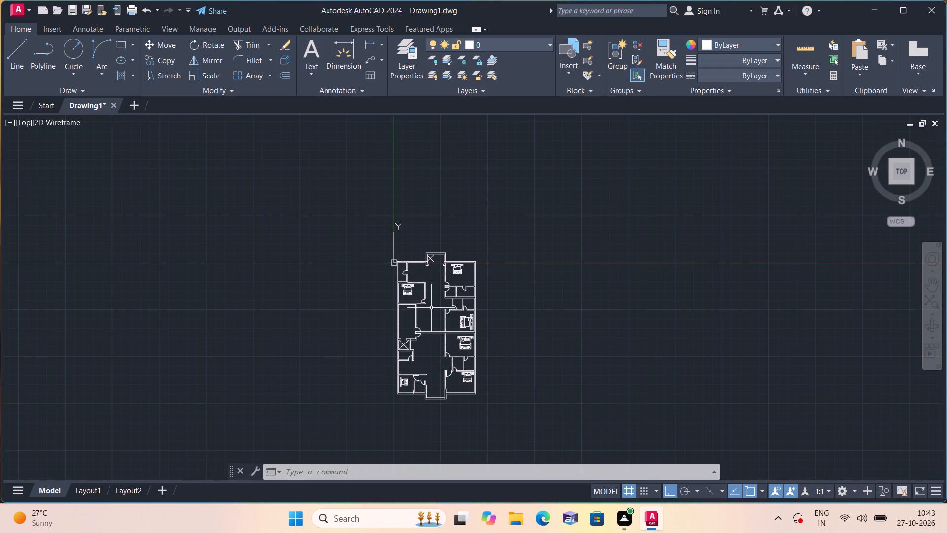
pyautogui.moveTo(471, 325); pyautogui.dragTo(440, 315, button='middle')
pyautogui.scroll(-1, 444, 315)
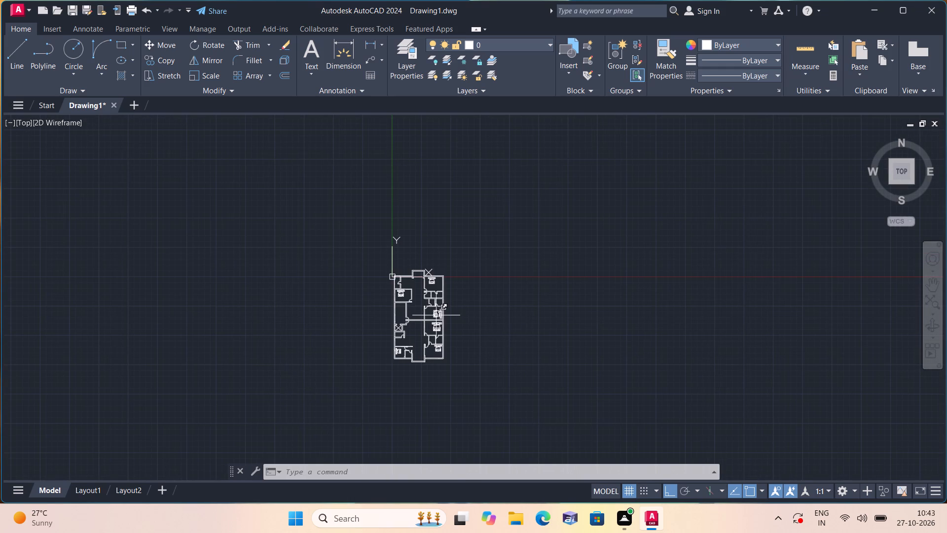
pyautogui.scroll(-1, 436, 315)
pyautogui.moveTo(514, 334); pyautogui.dragTo(488, 331, button='middle')
pyautogui.scroll(-2, 514, 334)
pyautogui.moveTo(566, 318); pyautogui.dragTo(552, 353, button='middle')
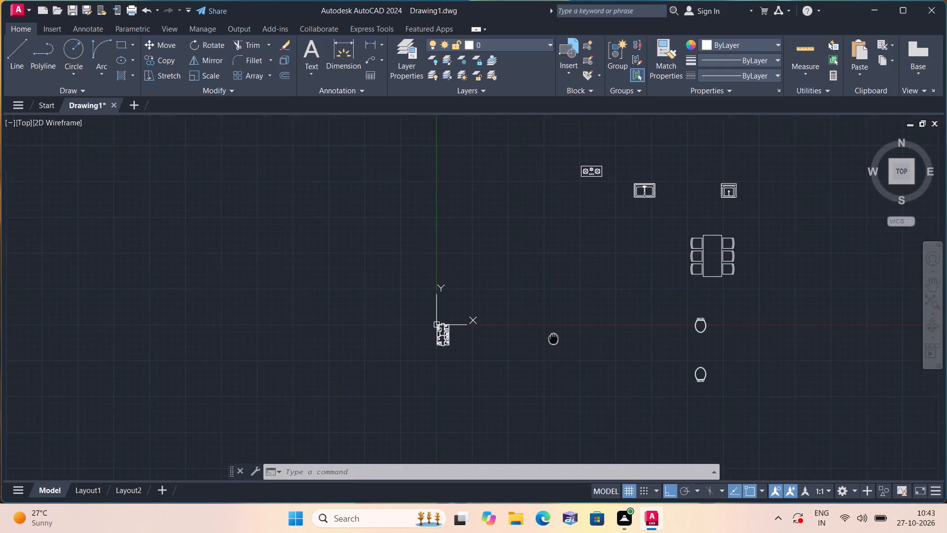
pyautogui.moveTo(552, 353); pyautogui.dragTo(552, 353, button='middle')
pyautogui.scroll(1, 680, 277)
pyautogui.click(774, 342)
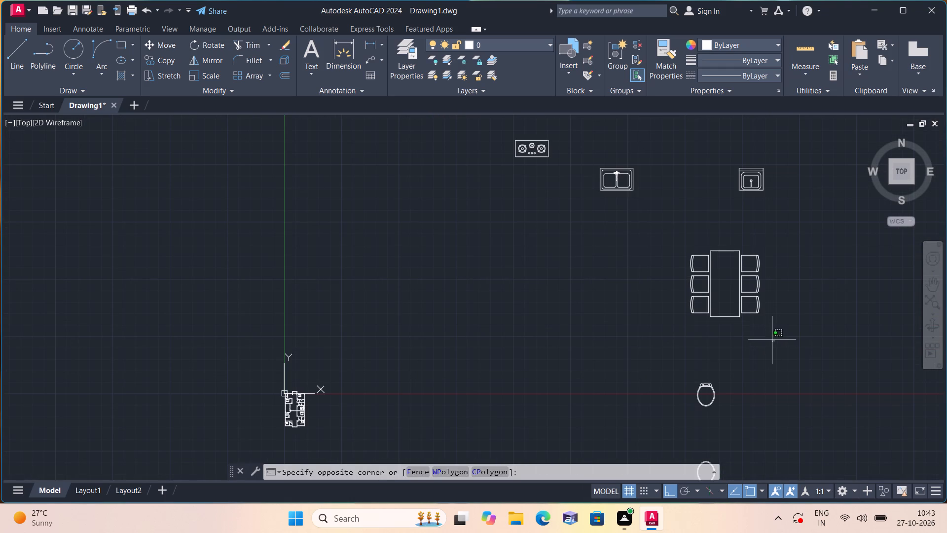
pyautogui.click(670, 241)
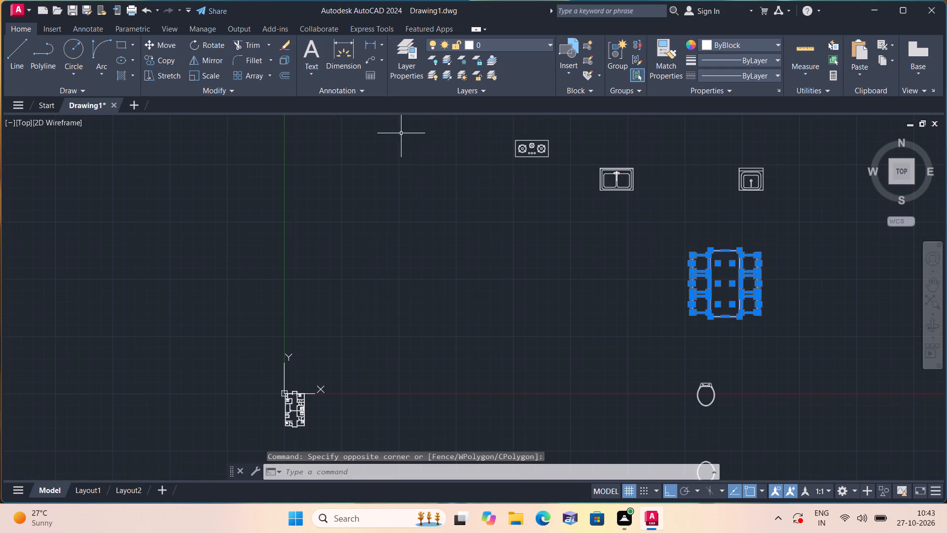
pyautogui.click(211, 73)
pyautogui.scroll(1, 732, 281)
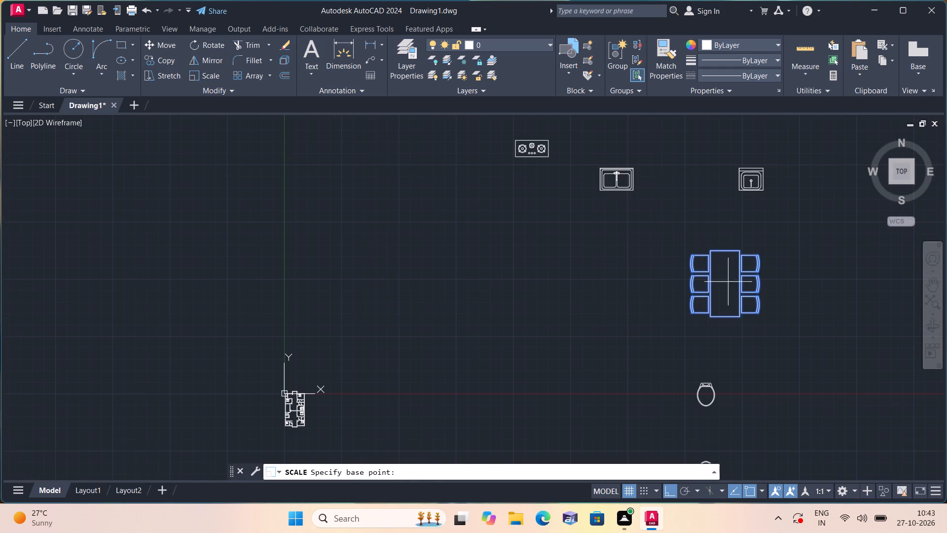
pyautogui.scroll(1, 732, 281)
pyautogui.click(726, 281)
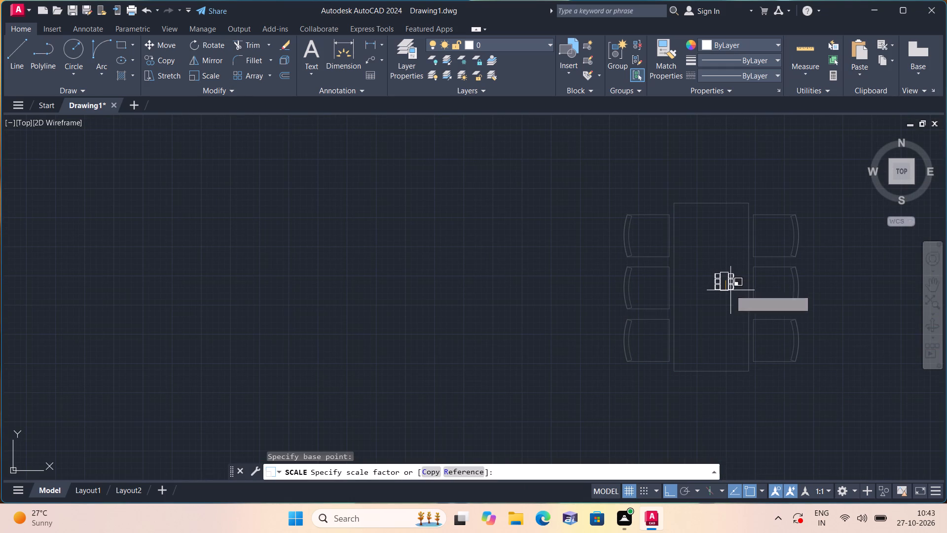
pyautogui.click(730, 290)
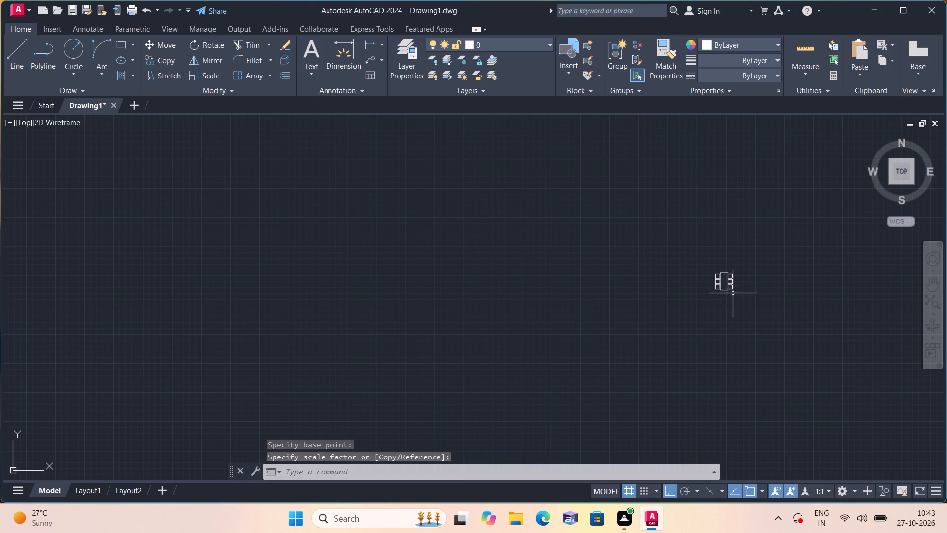
# Move the scaled six-chair dining set freely, with Ortho off, to the empty area just east of the floor plan's upper bedrooms.
pyautogui.scroll(1, 760, 314)
pyautogui.moveTo(760, 314); pyautogui.dragTo(751, 303)
pyautogui.click(660, 198)
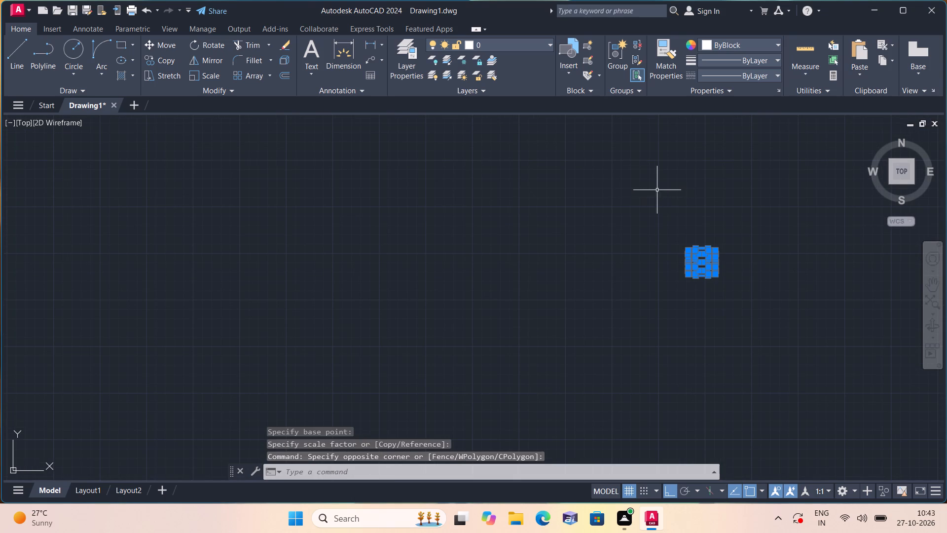
pyautogui.click(163, 42)
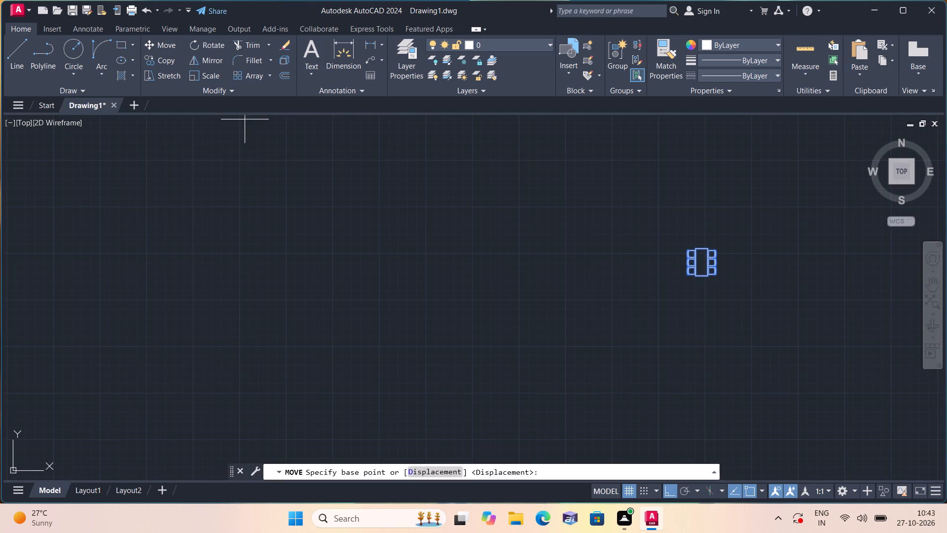
pyautogui.click(711, 270)
pyautogui.scroll(-4, 604, 284)
pyautogui.moveTo(500, 322); pyautogui.dragTo(499, 319, button='middle')
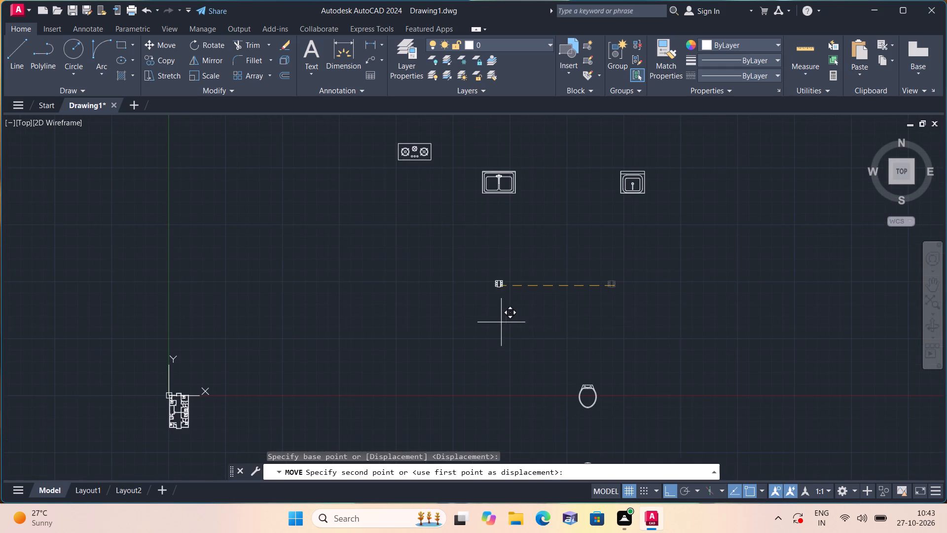
pyautogui.moveTo(499, 319); pyautogui.dragTo(564, 267, button='middle')
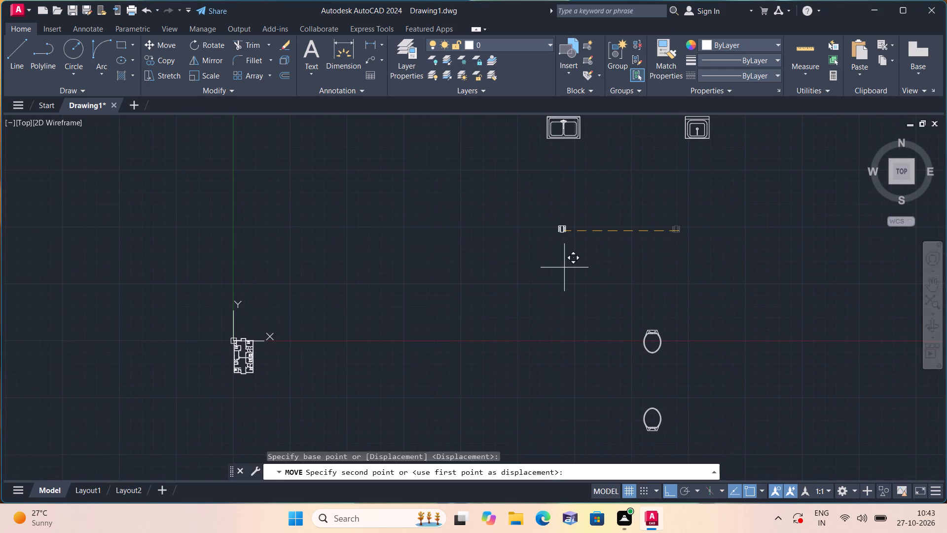
pyautogui.press('F8')
pyautogui.scroll(-1, 564, 267)
pyautogui.scroll(1, 293, 339)
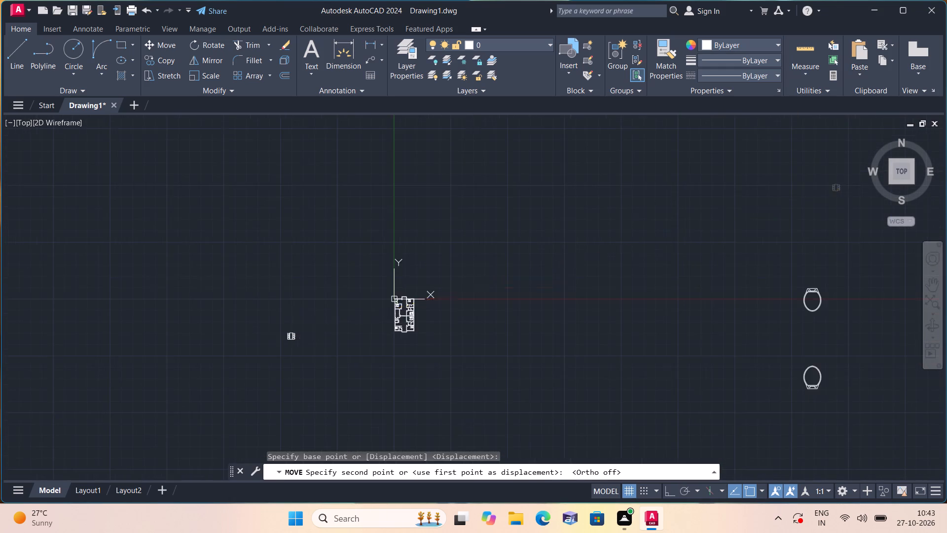
pyautogui.scroll(1, 367, 326)
pyautogui.scroll(2, 459, 281)
pyautogui.scroll(3, 392, 321)
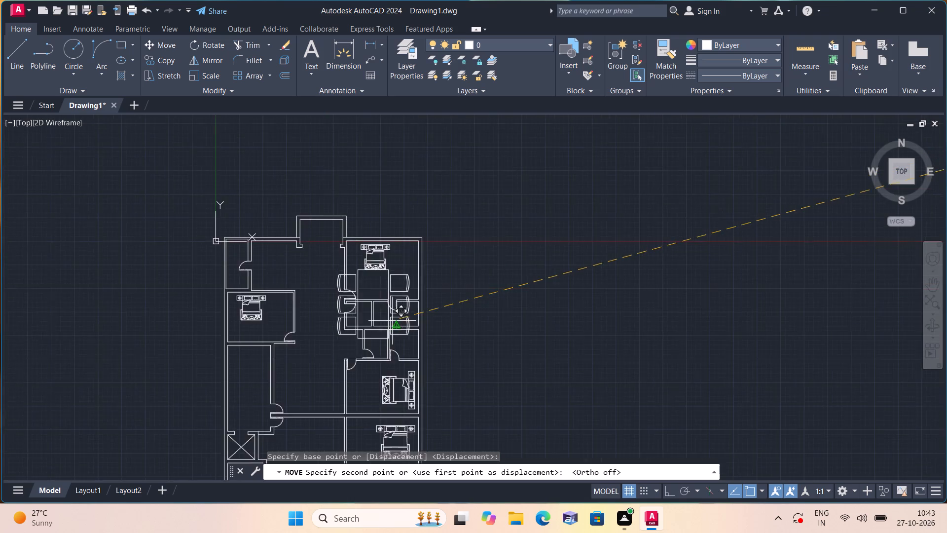
pyautogui.scroll(1, 386, 331)
pyautogui.click(703, 312)
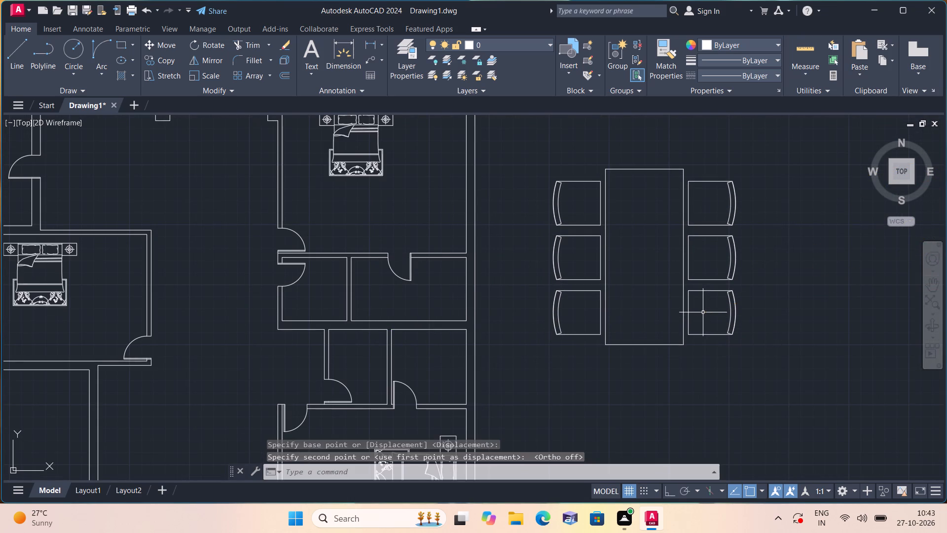
# Scale the dining set beside the plan down to about a quarter of its size from the table's centre.
pyautogui.click(749, 366)
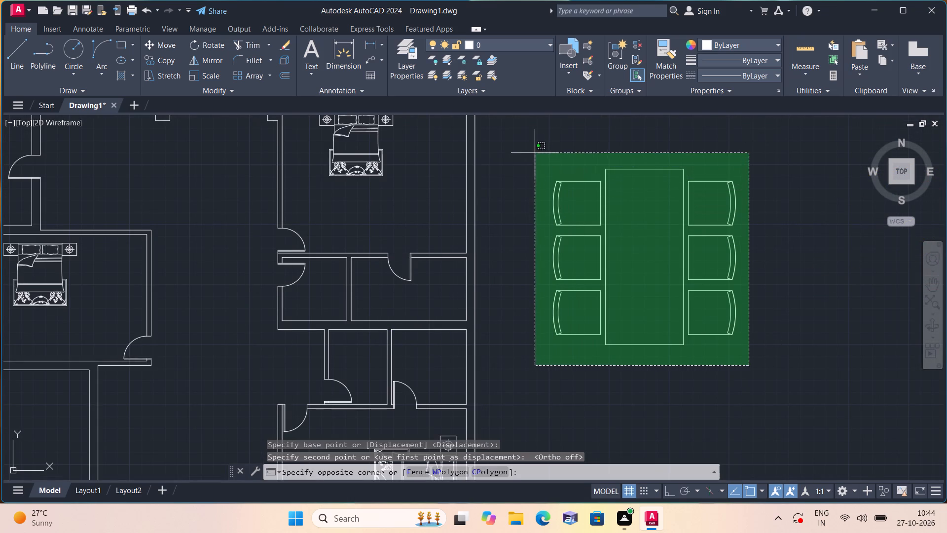
pyautogui.click(535, 153)
pyautogui.click(211, 73)
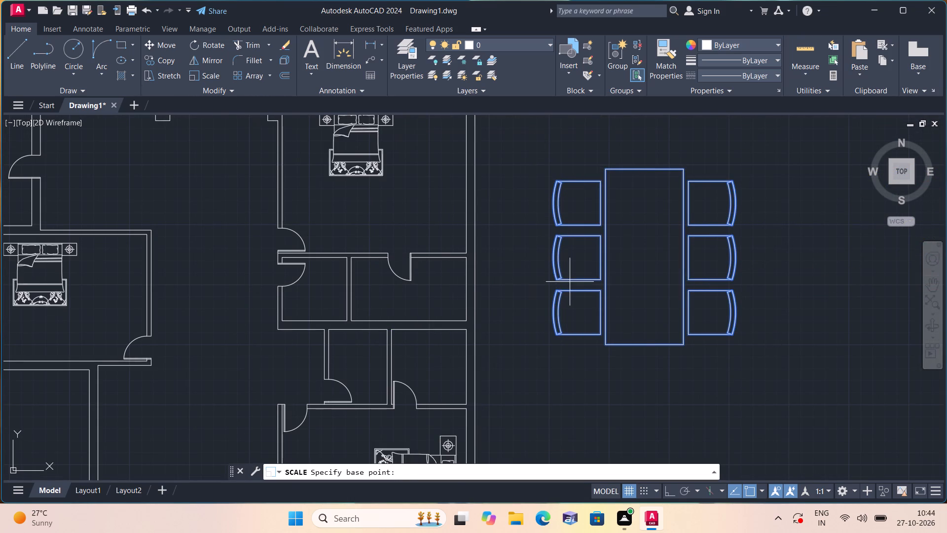
pyautogui.moveTo(639, 271); pyautogui.dragTo(638, 267)
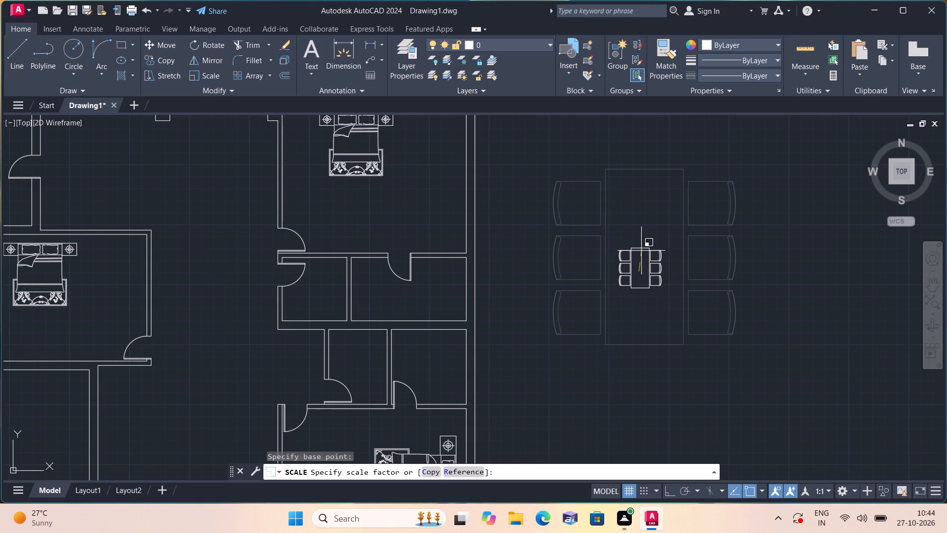
pyautogui.click(642, 248)
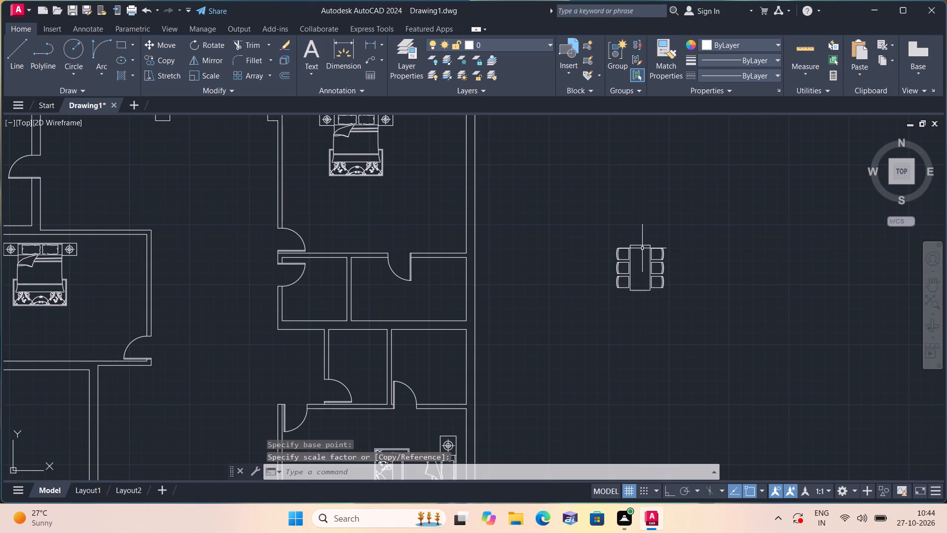
# Scale the six-chair dining set beside the plan down to about 0.3 of its size from the table's centre.
pyautogui.click(694, 337)
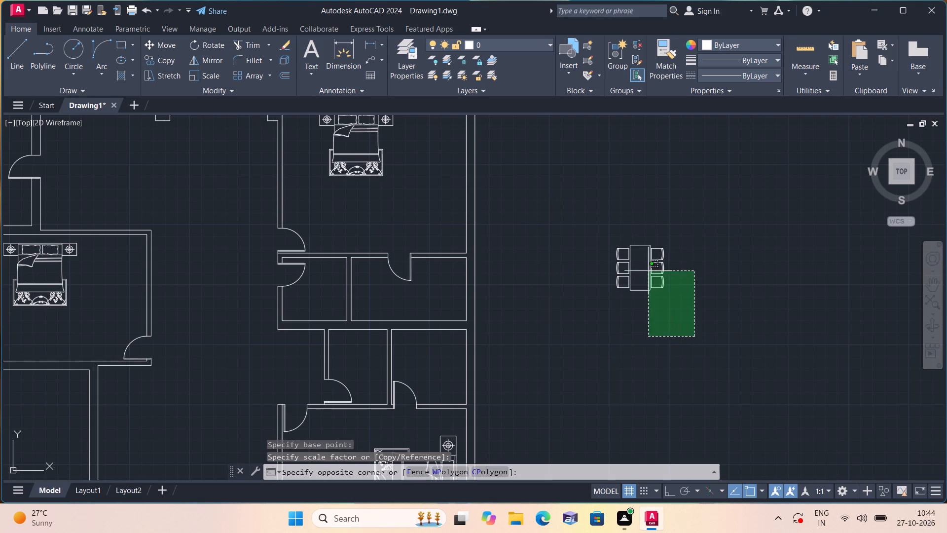
pyautogui.click(591, 215)
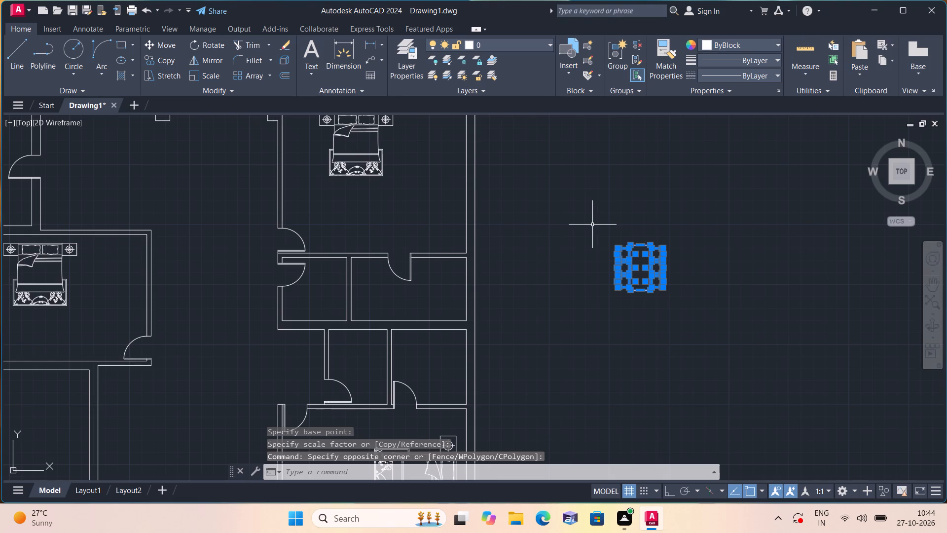
pyautogui.click(206, 73)
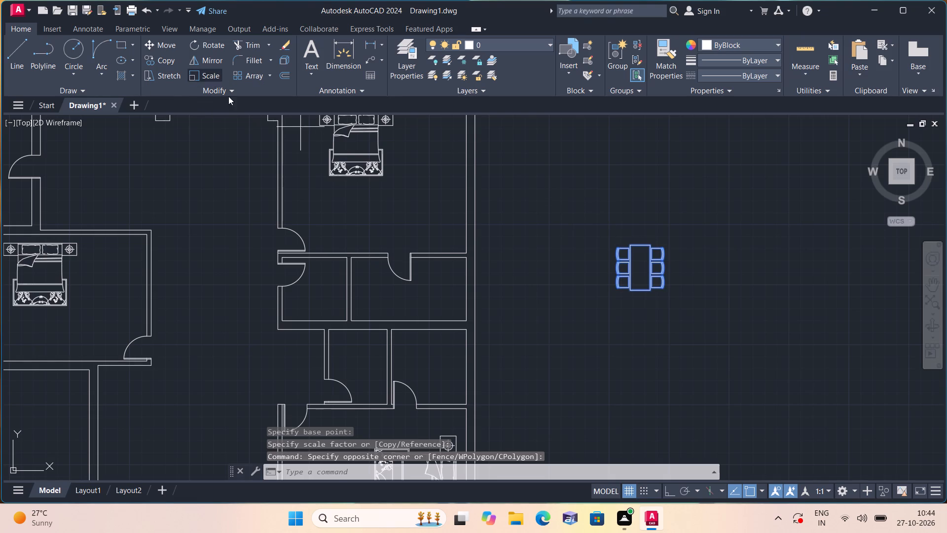
pyautogui.scroll(3, 677, 269)
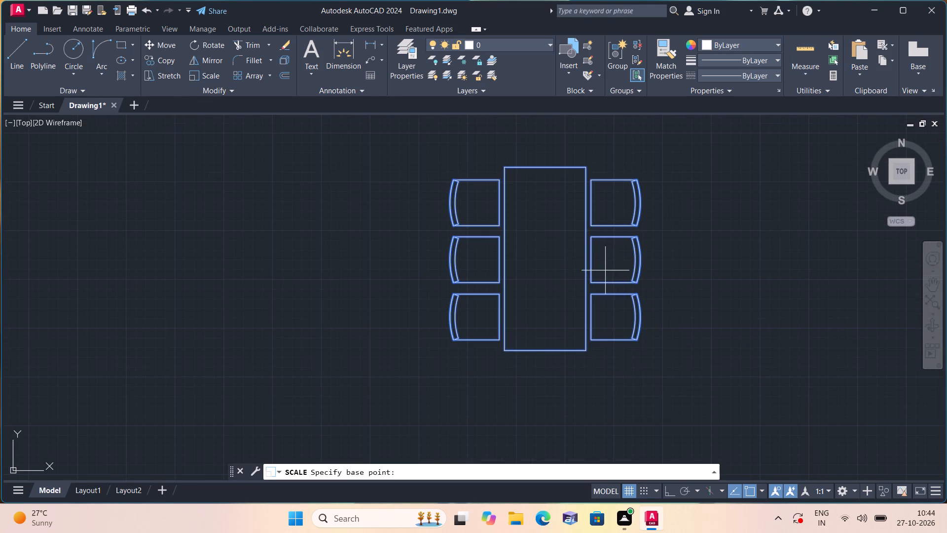
pyautogui.click(544, 256)
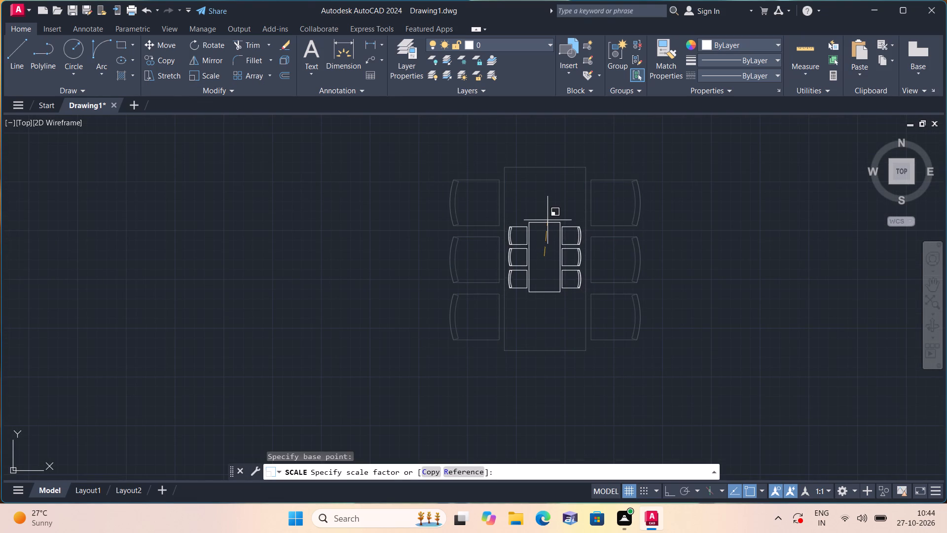
pyautogui.click(543, 228)
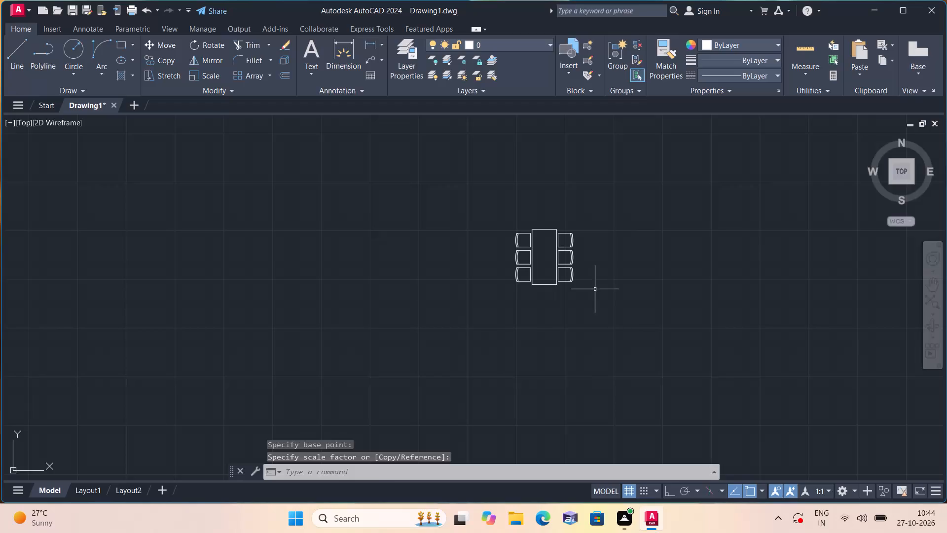
# Move the dining set into the floor plan's upper hall, between the two upper bedrooms and below the top recess.
pyautogui.click(617, 315)
pyautogui.click(463, 163)
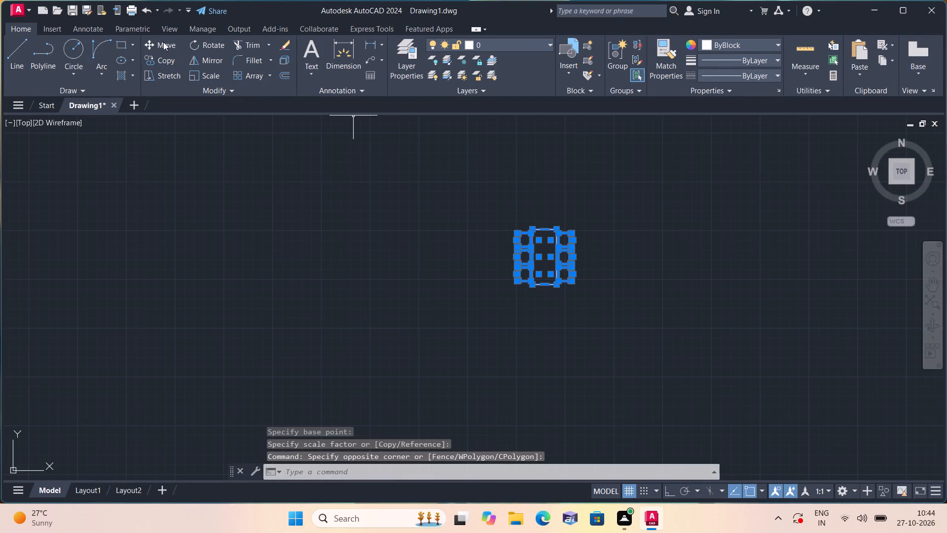
pyautogui.click(161, 45)
pyautogui.click(565, 254)
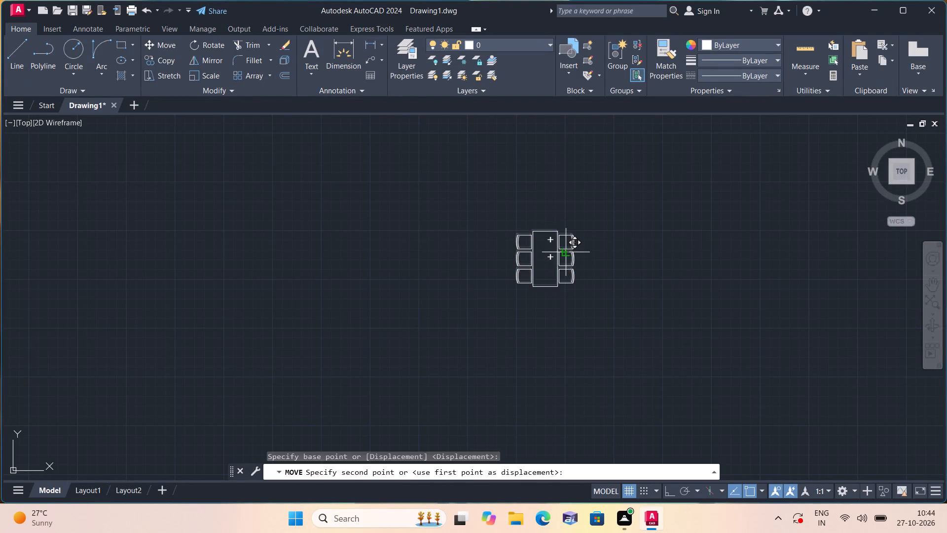
pyautogui.scroll(-3, 558, 272)
pyautogui.moveTo(384, 307); pyautogui.dragTo(620, 319, button='middle')
pyautogui.scroll(-2, 618, 322)
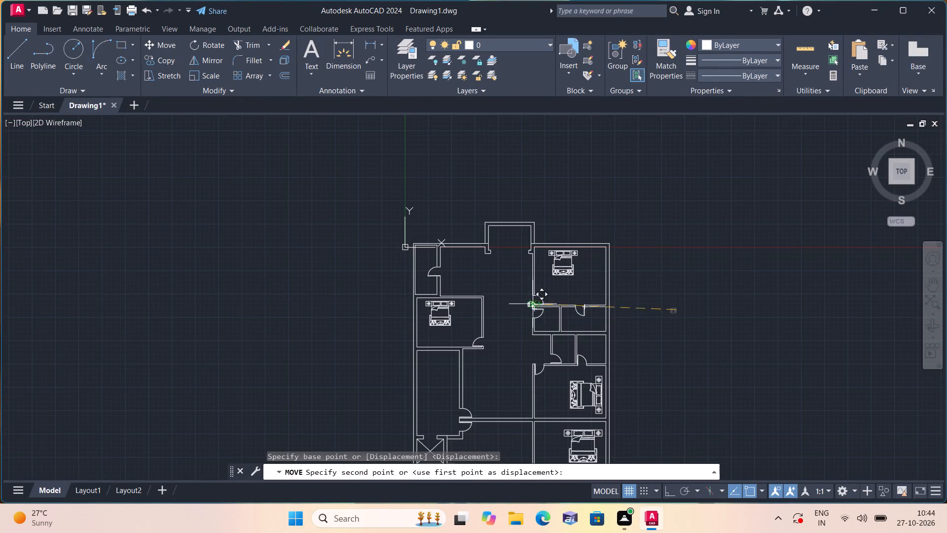
pyautogui.scroll(3, 510, 288)
pyautogui.moveTo(532, 338); pyautogui.dragTo(571, 224, button='middle')
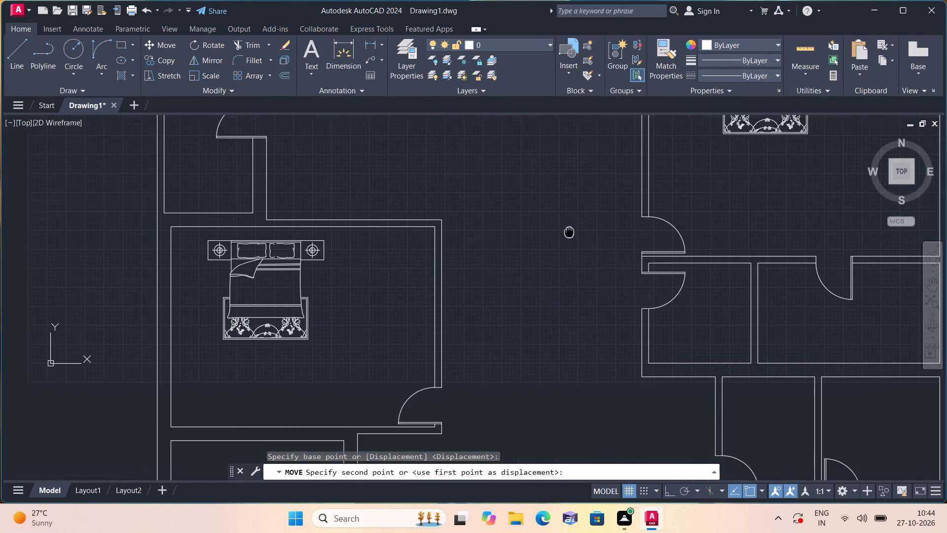
pyautogui.moveTo(571, 224); pyautogui.dragTo(571, 223, button='middle')
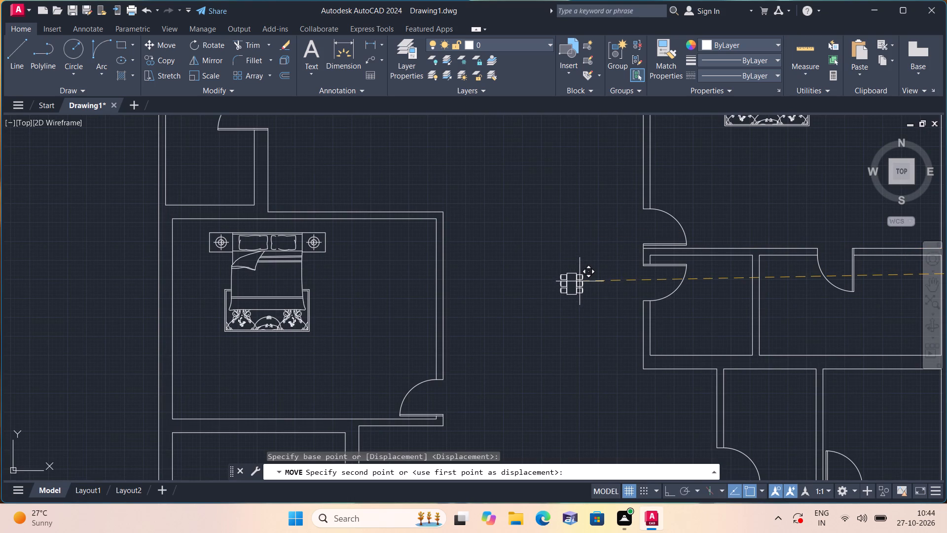
pyautogui.moveTo(580, 281); pyautogui.dragTo(558, 215, button='middle')
pyautogui.scroll(-1, 558, 215)
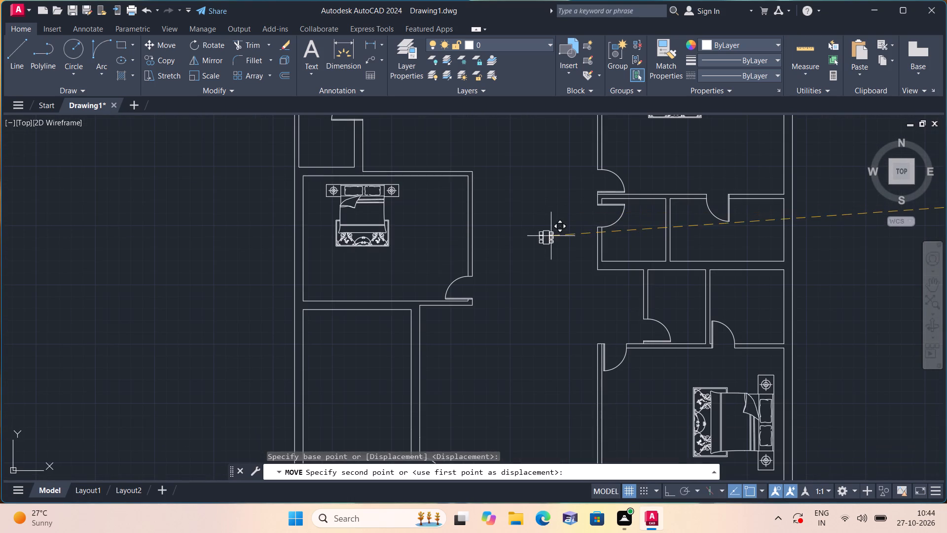
pyautogui.moveTo(548, 312); pyautogui.dragTo(543, 254, button='middle')
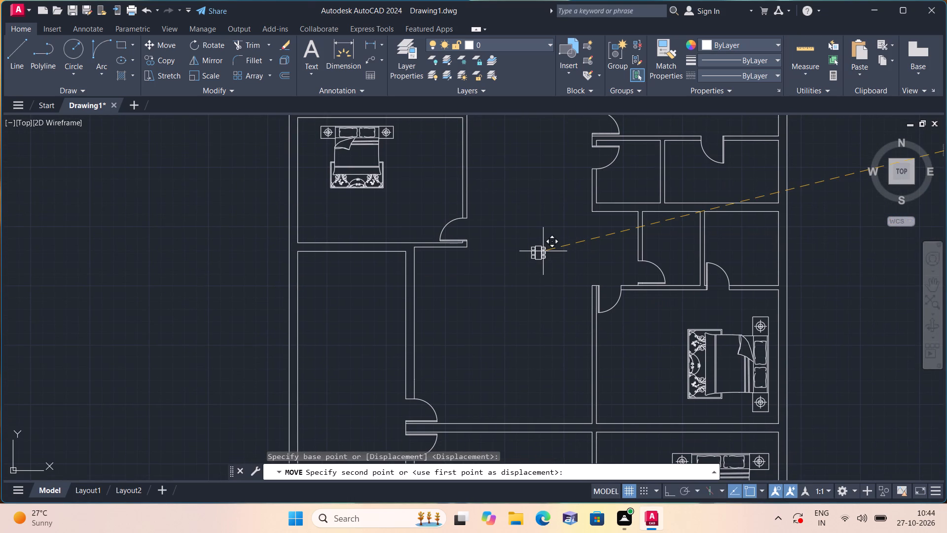
pyautogui.moveTo(531, 233); pyautogui.dragTo(531, 329, button='middle')
pyautogui.moveTo(533, 185); pyautogui.dragTo(521, 293, button='middle')
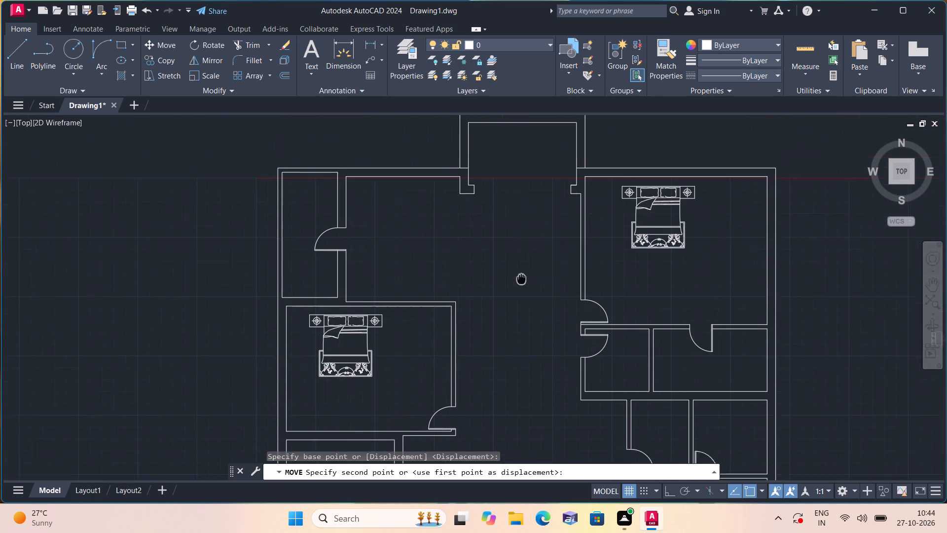
pyautogui.moveTo(521, 293); pyautogui.dragTo(522, 296, button='middle')
pyautogui.click(543, 264)
# Scale the dining set in the upper hall up to about four times its size from a base point at its east side.
pyautogui.scroll(2, 544, 267)
pyautogui.moveTo(563, 316); pyautogui.dragTo(558, 306)
pyautogui.click(473, 209)
pyautogui.click(204, 74)
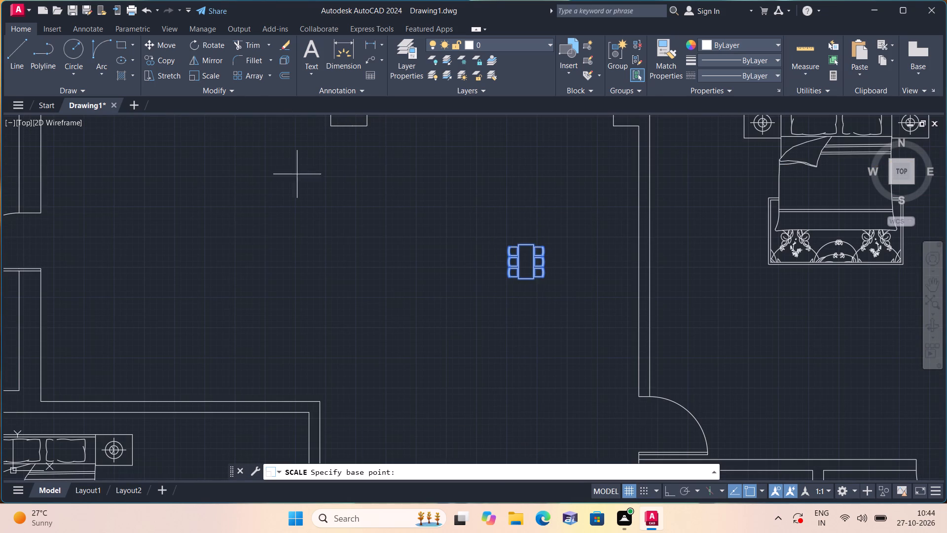
pyautogui.click(550, 256)
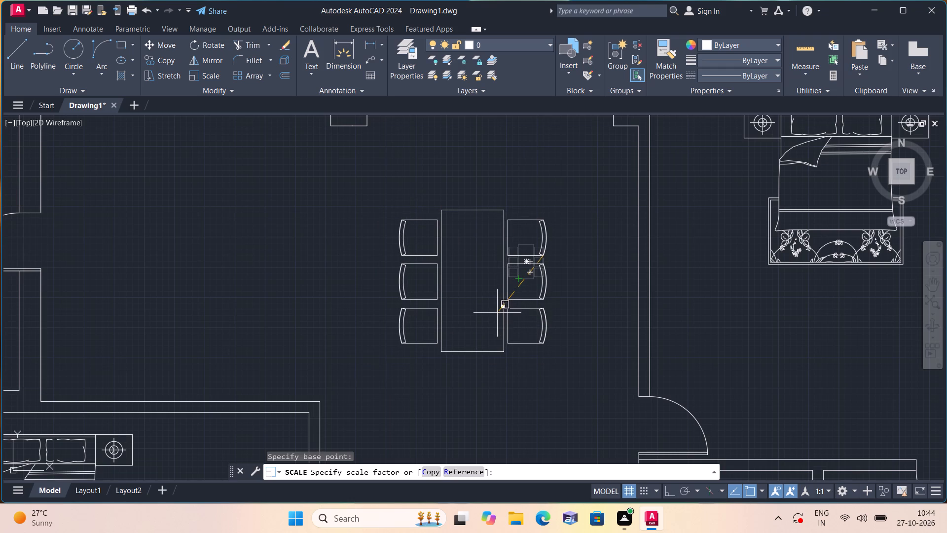
pyautogui.click(497, 313)
# Move the dining set in the upper hall slightly north.
pyautogui.scroll(-1, 498, 316)
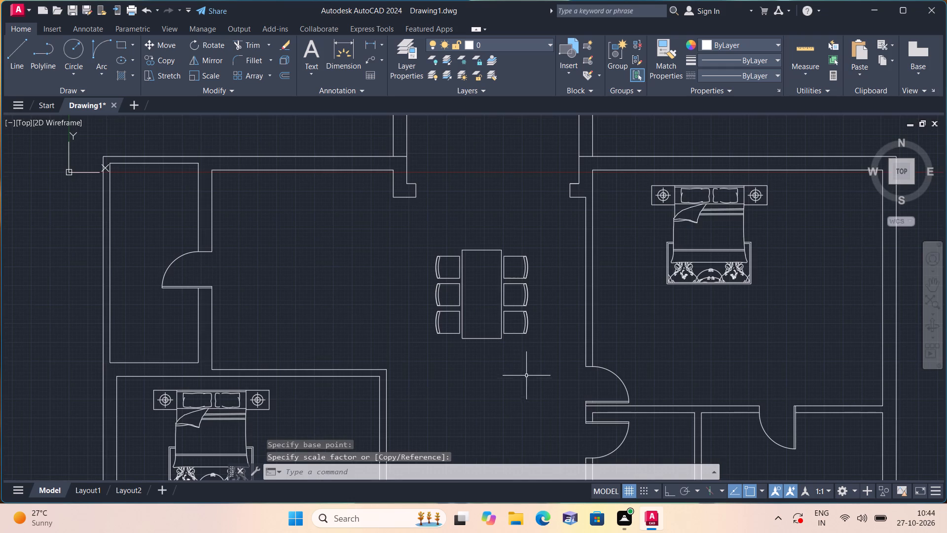
pyautogui.moveTo(528, 374); pyautogui.dragTo(524, 359)
pyautogui.click(422, 217)
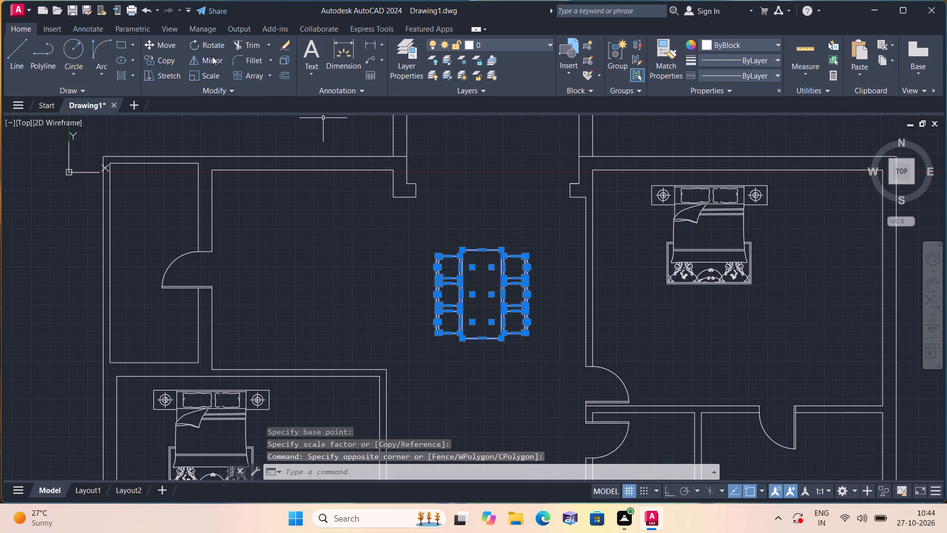
pyautogui.click(166, 44)
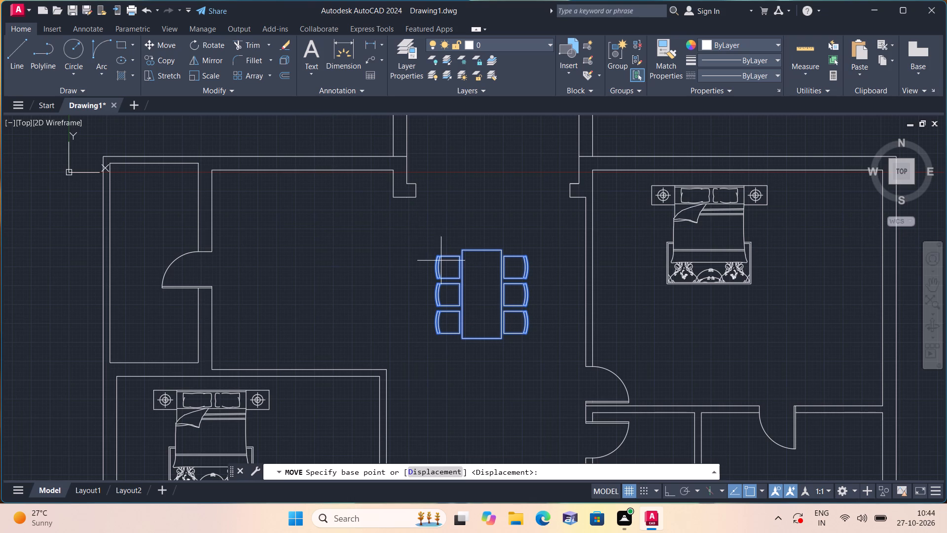
pyautogui.click(482, 285)
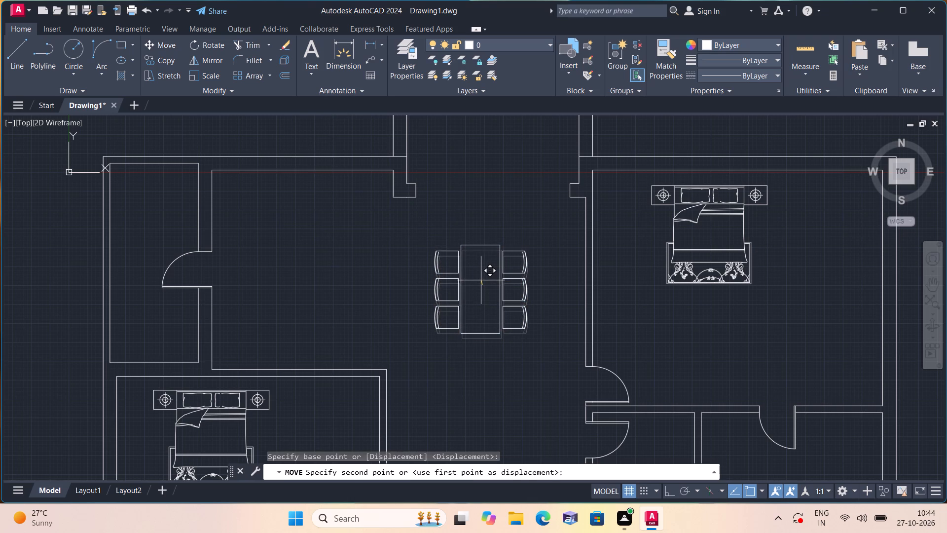
pyautogui.click(481, 280)
# Scale the dining set in the upper hall up to about 1.15 times its size from a point on the table.
pyautogui.scroll(1, 482, 285)
pyautogui.moveTo(575, 418); pyautogui.dragTo(568, 396)
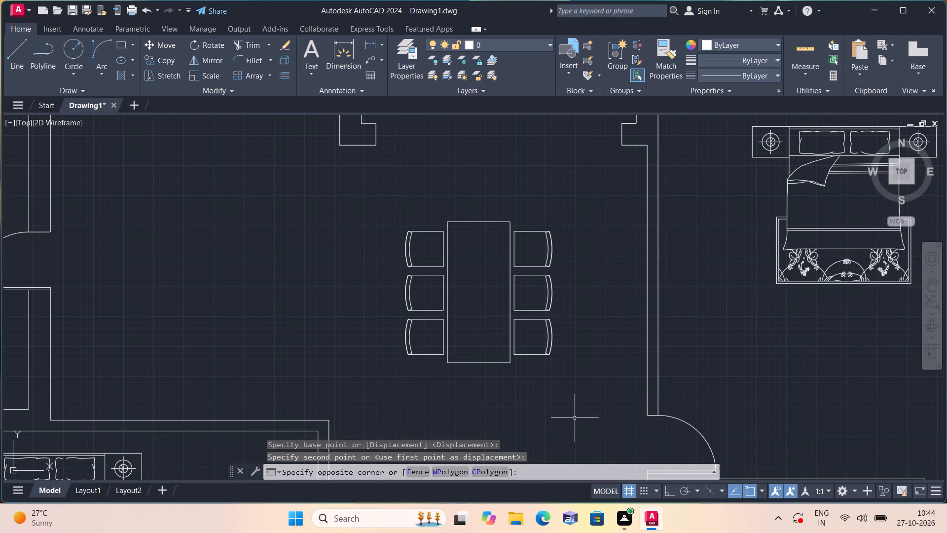
pyautogui.click(392, 210)
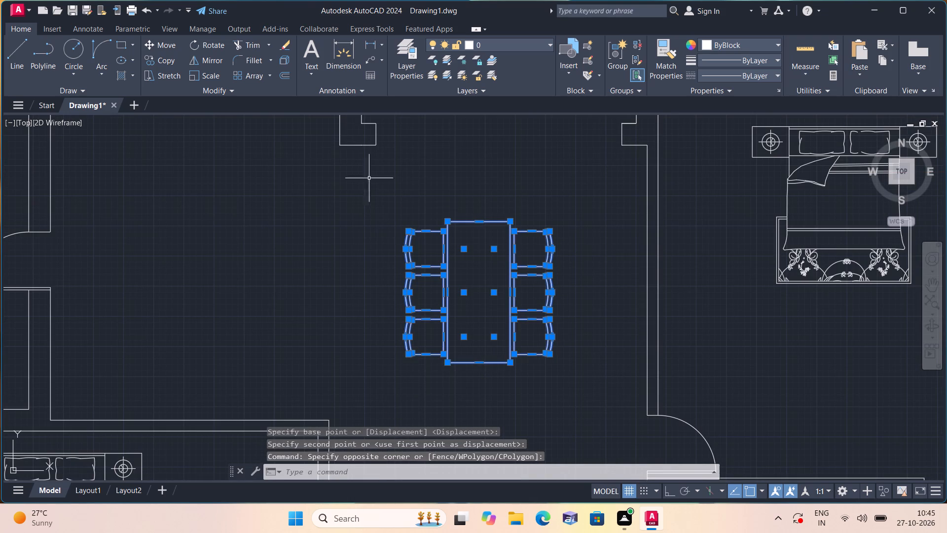
pyautogui.click(209, 74)
pyautogui.click(494, 258)
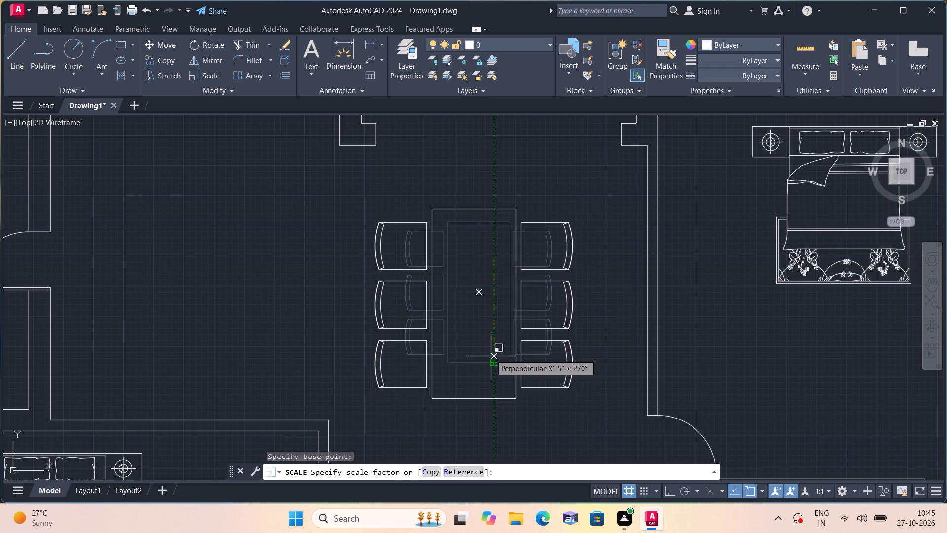
pyautogui.click(490, 342)
# Copy the upper hall's dining set to the lower hall, just west of the passage door to the lower east bedroom.
pyautogui.scroll(-1, 509, 357)
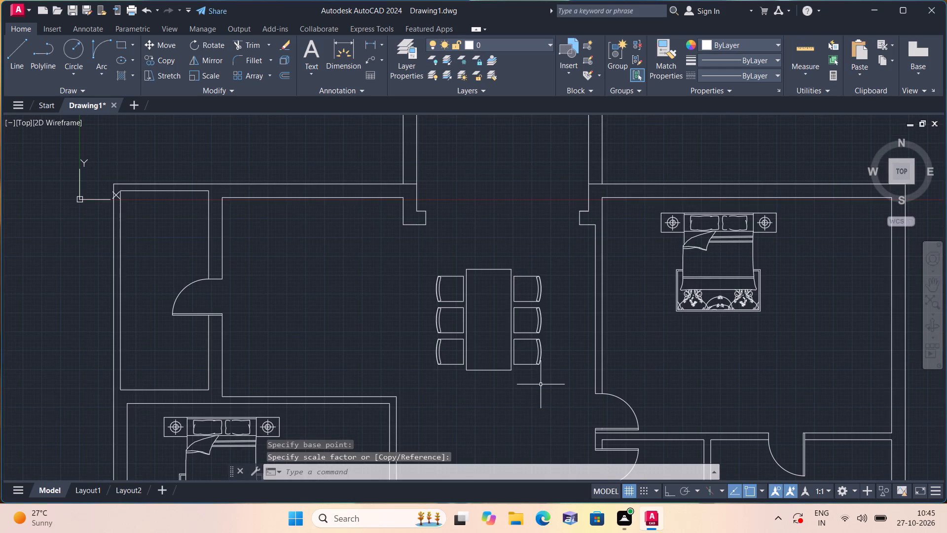
pyautogui.click(544, 386)
pyautogui.scroll(1, 462, 286)
pyautogui.click(406, 236)
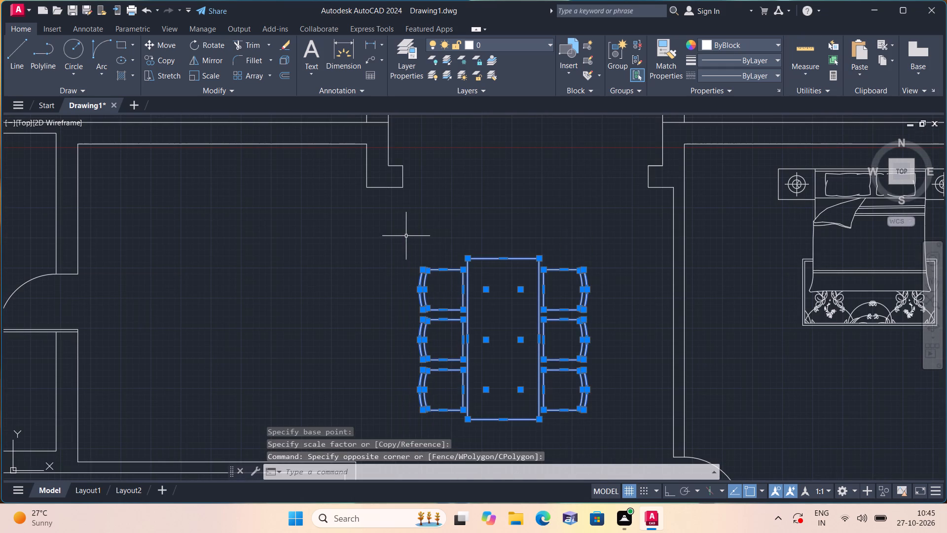
pyautogui.click(163, 56)
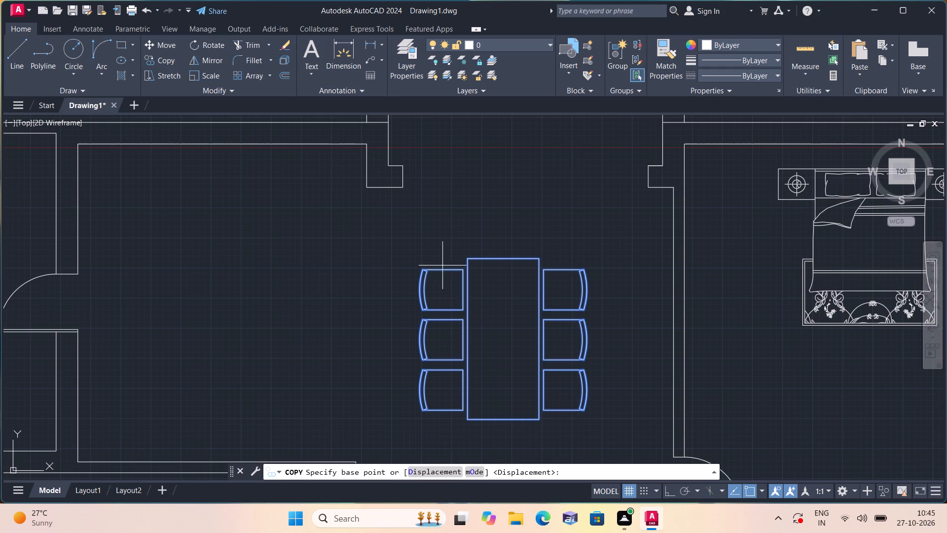
pyautogui.click(513, 325)
pyautogui.scroll(-1, 511, 349)
pyautogui.moveTo(530, 395); pyautogui.dragTo(505, 198, button='middle')
pyautogui.scroll(-1, 507, 220)
pyautogui.middleClick(505, 198)
pyautogui.scroll(-1, 503, 195)
pyautogui.moveTo(498, 342); pyautogui.dragTo(482, 154, button='middle')
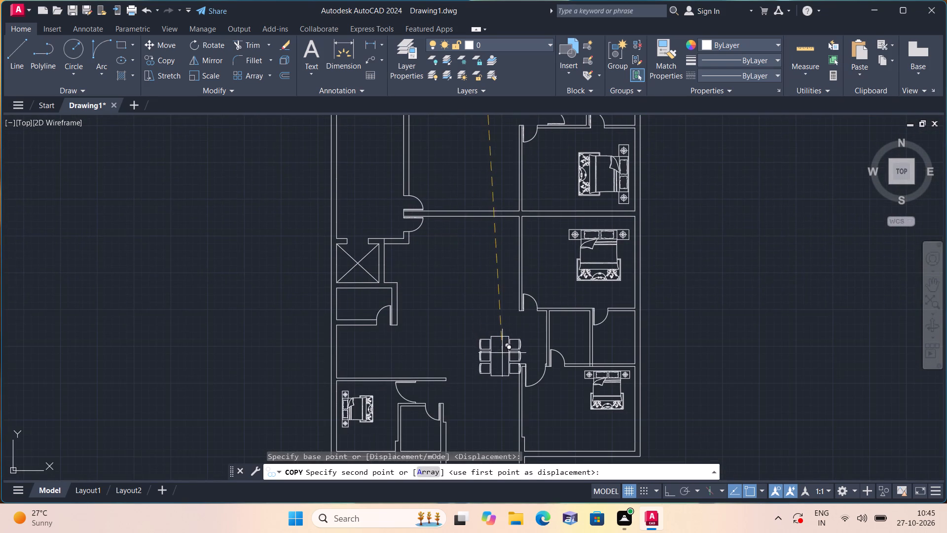
pyautogui.moveTo(498, 348); pyautogui.dragTo(483, 234, button='middle')
pyautogui.scroll(1, 457, 238)
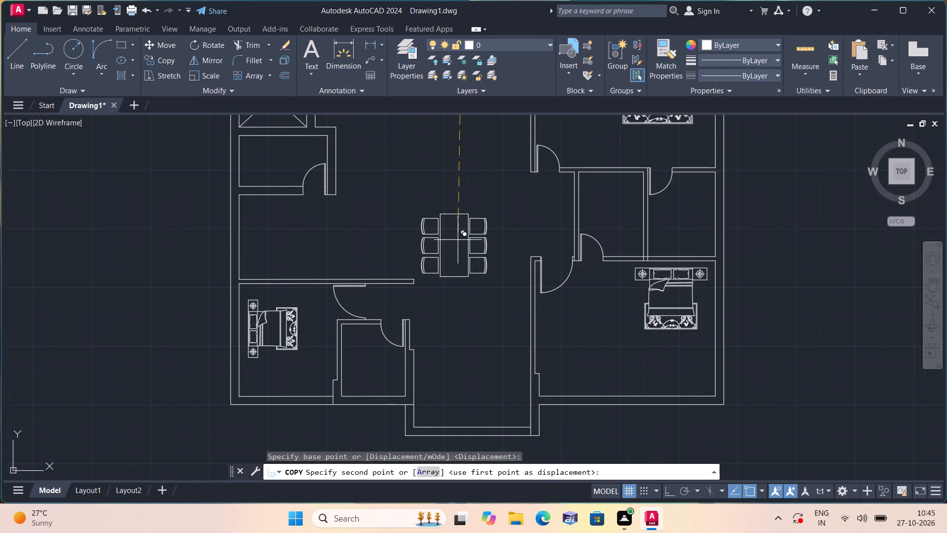
pyautogui.click(476, 244)
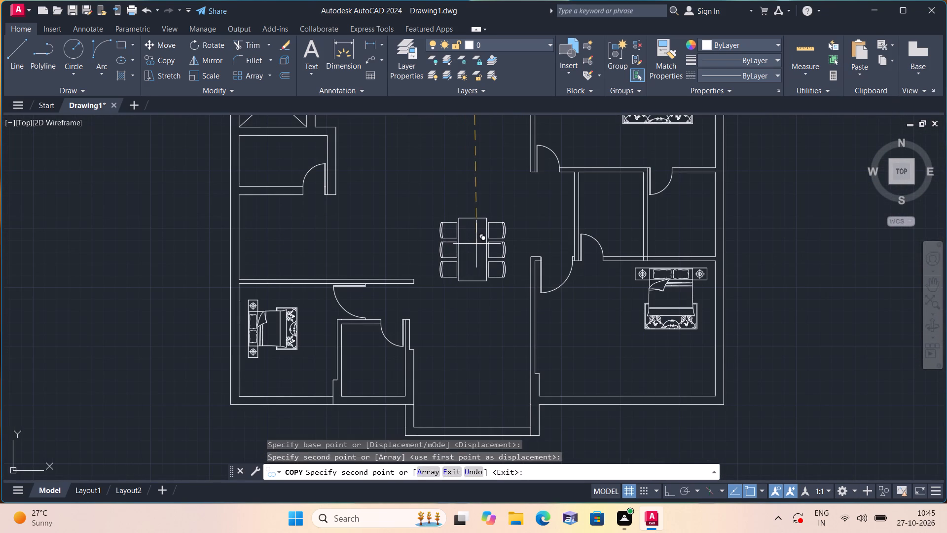
pyautogui.press('Escape')
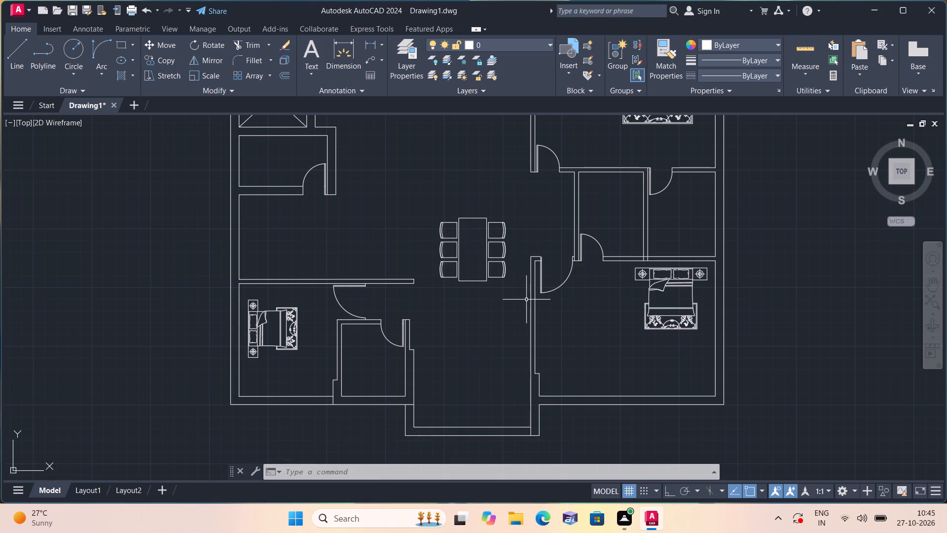
# Move the upper of the two toilets far east of the floor plan to just east of the plan's lower half.
pyautogui.moveTo(527, 262); pyautogui.dragTo(498, 440, button='middle')
pyautogui.scroll(-1, 506, 432)
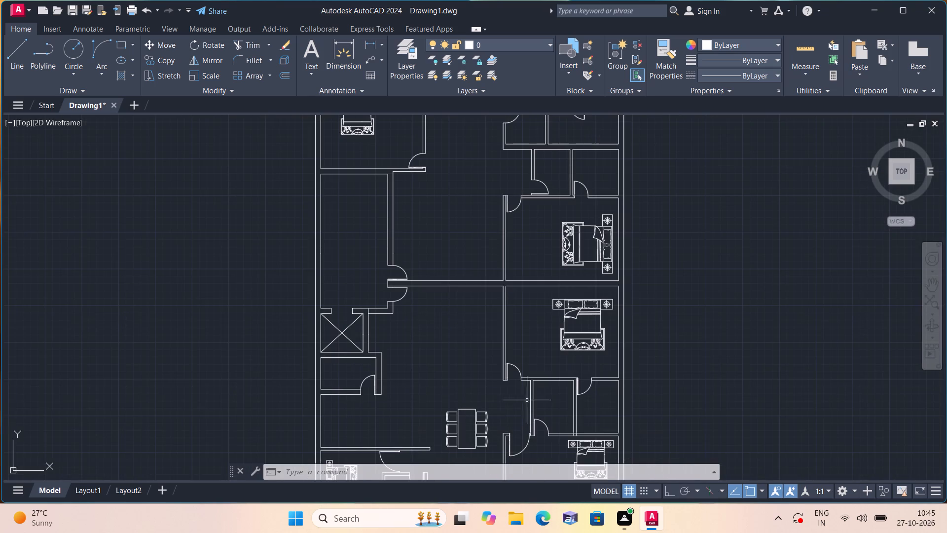
pyautogui.scroll(-1, 572, 342)
pyautogui.moveTo(571, 342); pyautogui.dragTo(456, 391, button='middle')
pyautogui.scroll(-1, 468, 382)
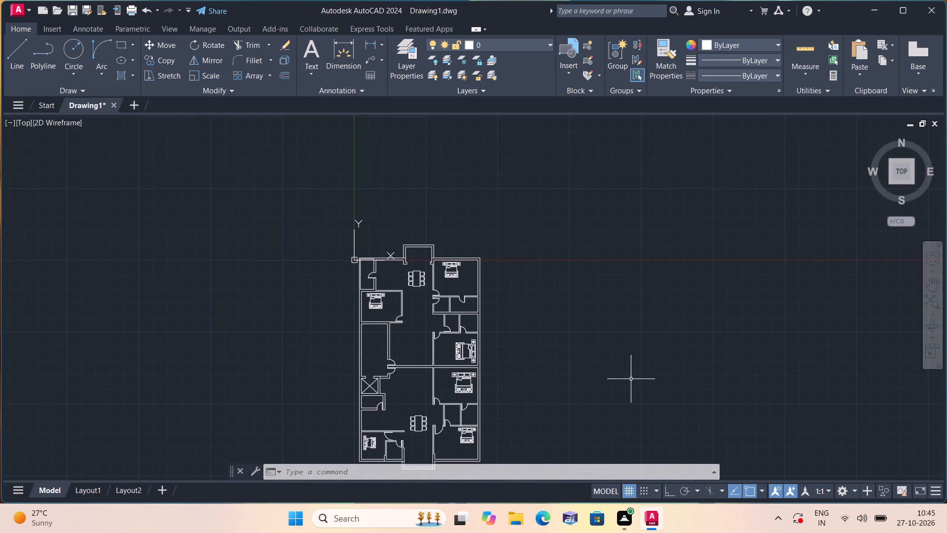
pyautogui.scroll(-2, 633, 378)
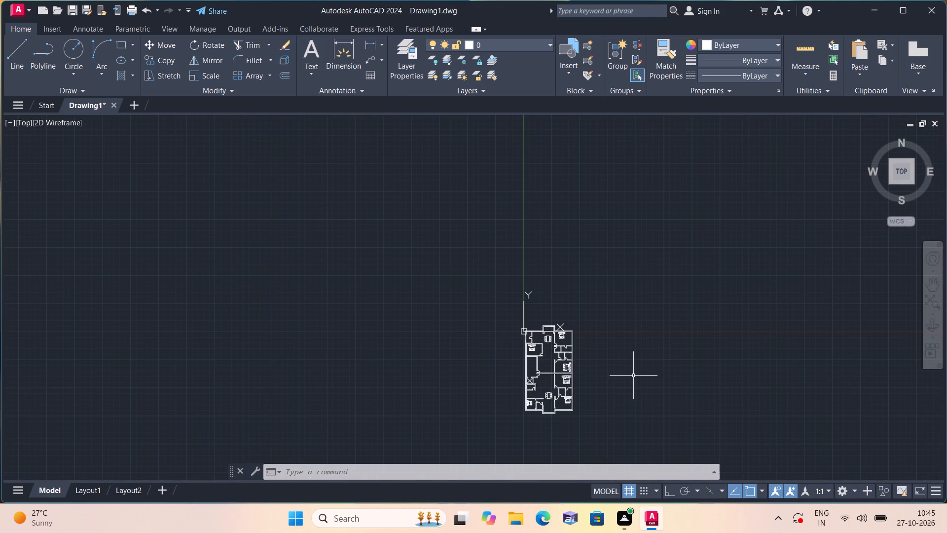
pyautogui.moveTo(609, 355); pyautogui.dragTo(512, 307, button='middle')
pyautogui.scroll(-3, 579, 337)
pyautogui.moveTo(579, 286); pyautogui.dragTo(506, 310, button='middle')
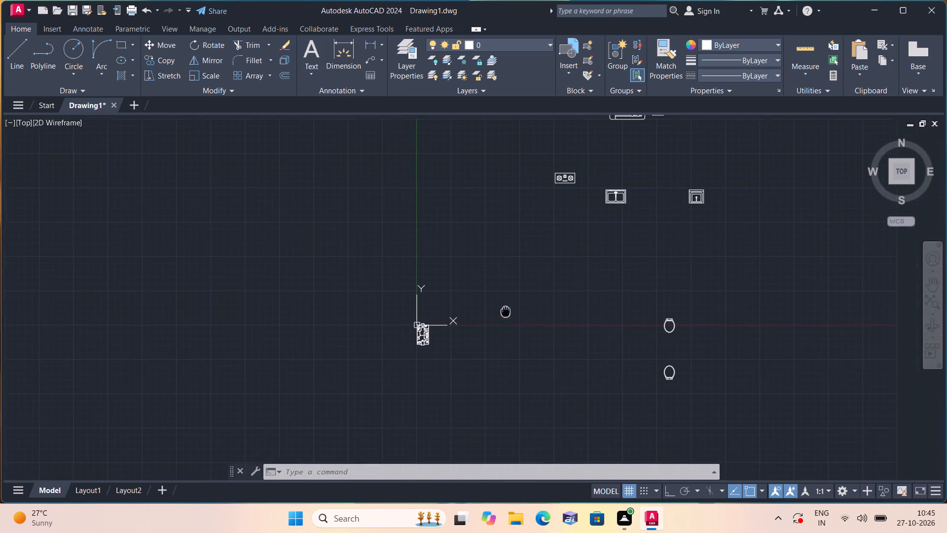
pyautogui.scroll(2, 670, 380)
pyautogui.moveTo(685, 258); pyautogui.dragTo(676, 228)
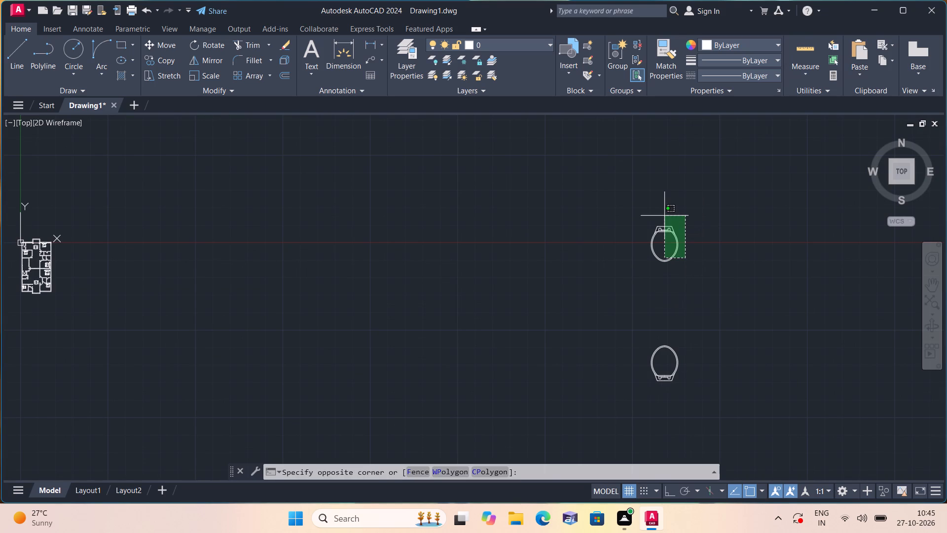
pyautogui.click(663, 215)
pyautogui.moveTo(698, 307); pyautogui.dragTo(685, 273)
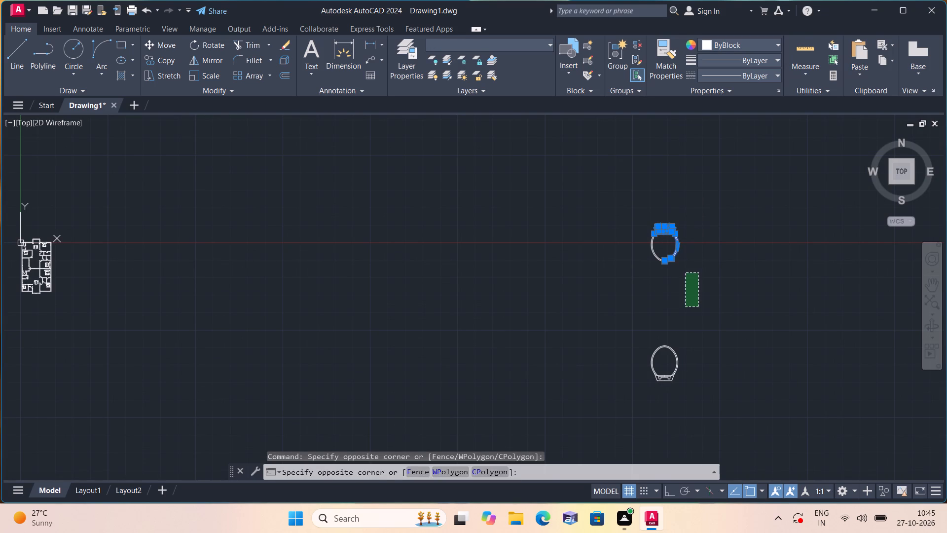
pyautogui.click(600, 205)
pyautogui.click(154, 45)
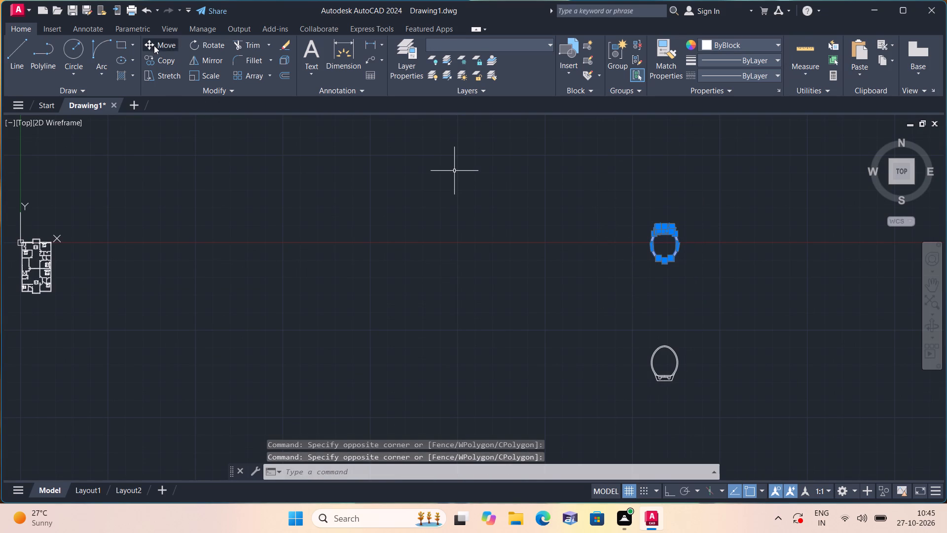
pyautogui.click(665, 243)
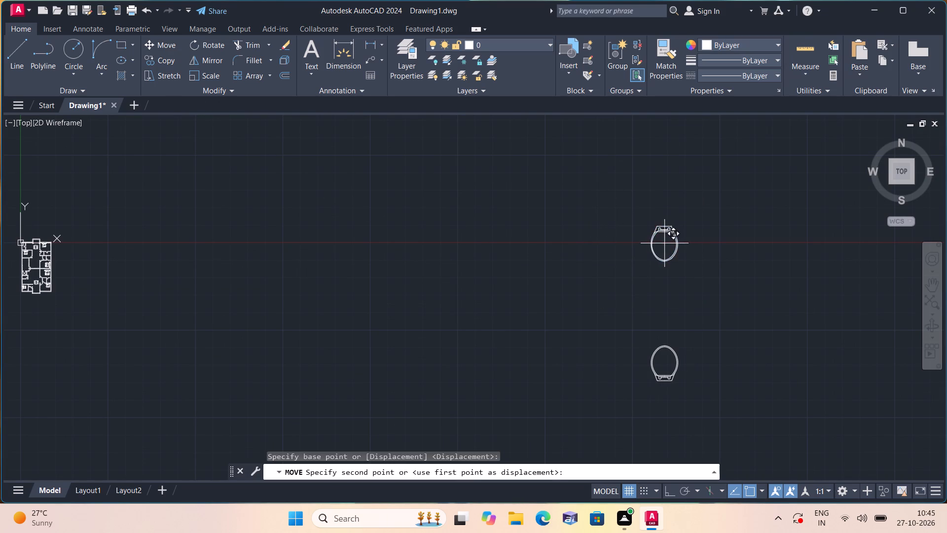
pyautogui.scroll(2, 57, 261)
pyautogui.moveTo(58, 260); pyautogui.dragTo(244, 256, button='middle')
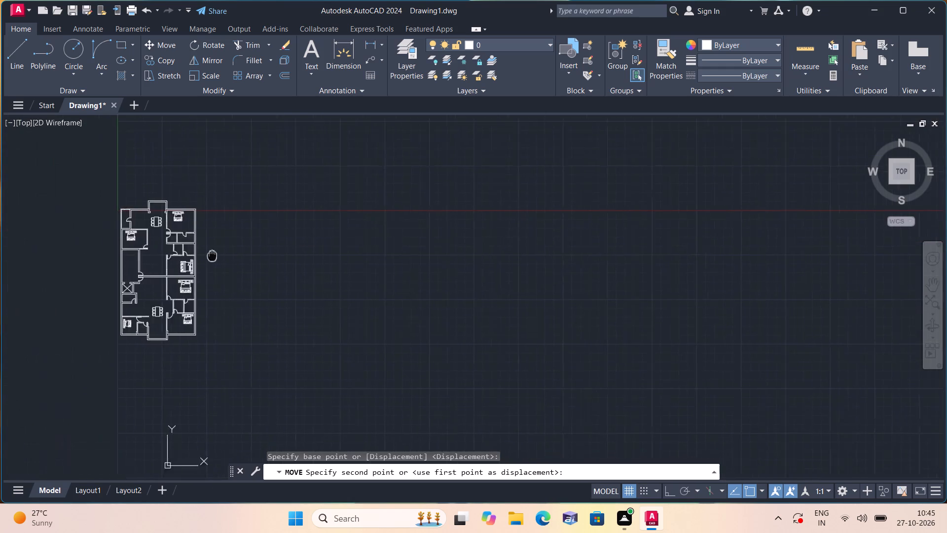
pyautogui.moveTo(244, 256); pyautogui.dragTo(341, 253, button='middle')
pyautogui.scroll(2, 365, 301)
pyautogui.click(393, 281)
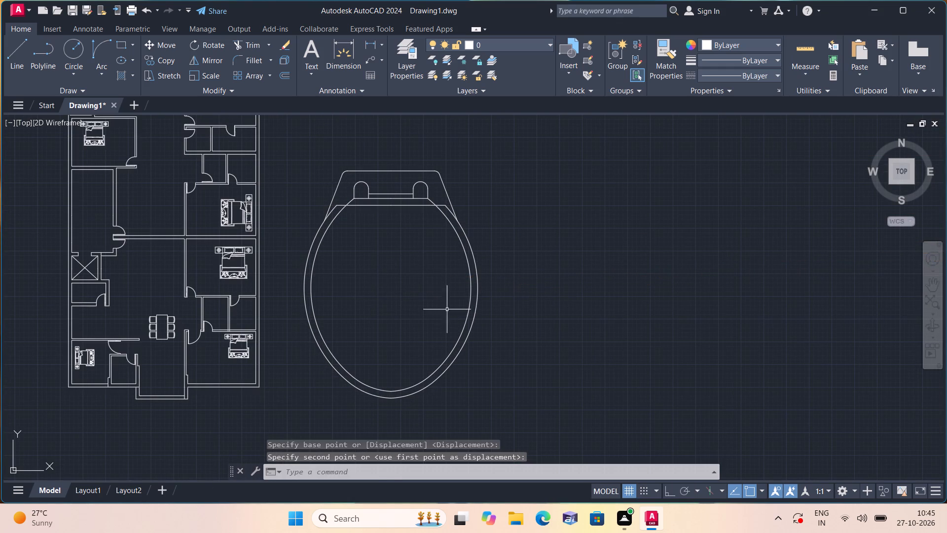
# Scale the toilet beside the plan down to about one-twelfth of its size from a point inside its bowl.
pyautogui.click(484, 344)
pyautogui.click(309, 150)
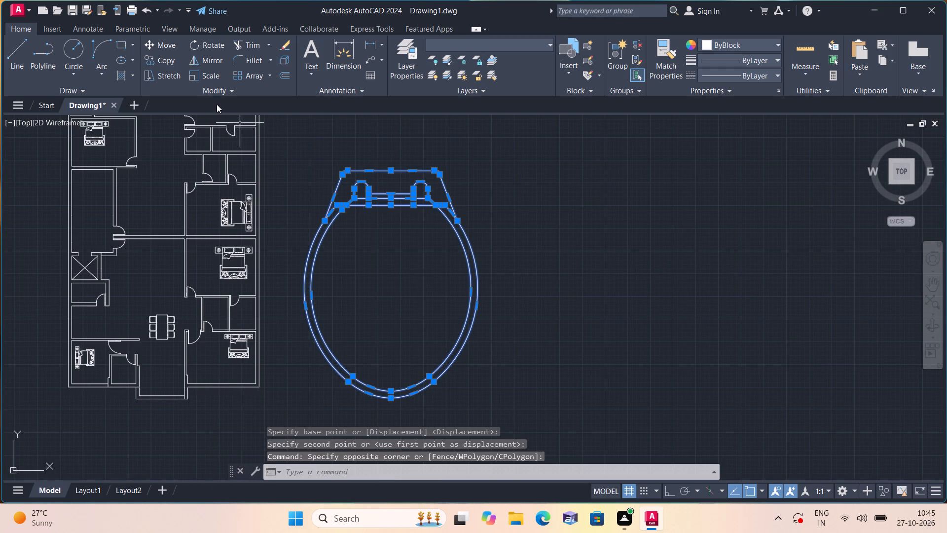
pyautogui.click(210, 76)
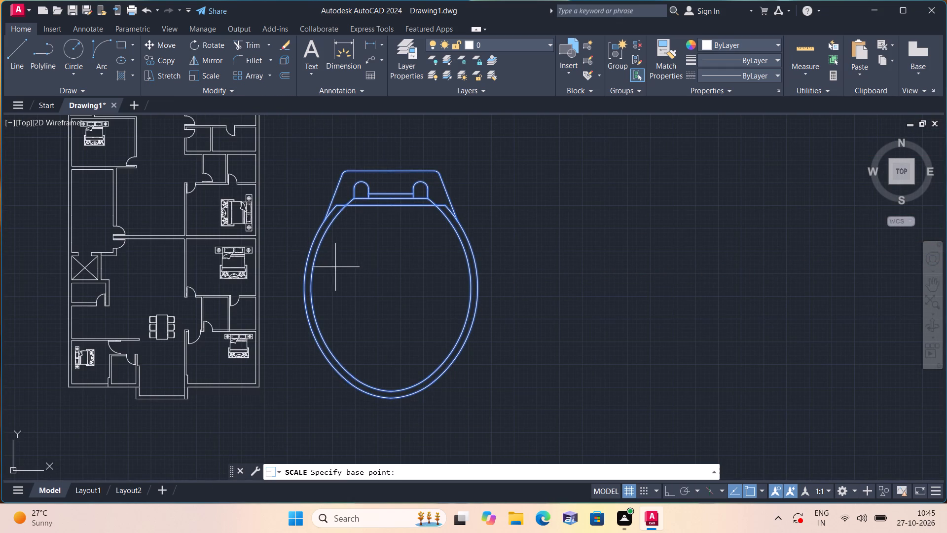
pyautogui.click(342, 272)
pyautogui.click(344, 264)
# Scale the same toilet down again to about 0.3 times its size from a point in its bowl.
pyautogui.scroll(1, 358, 282)
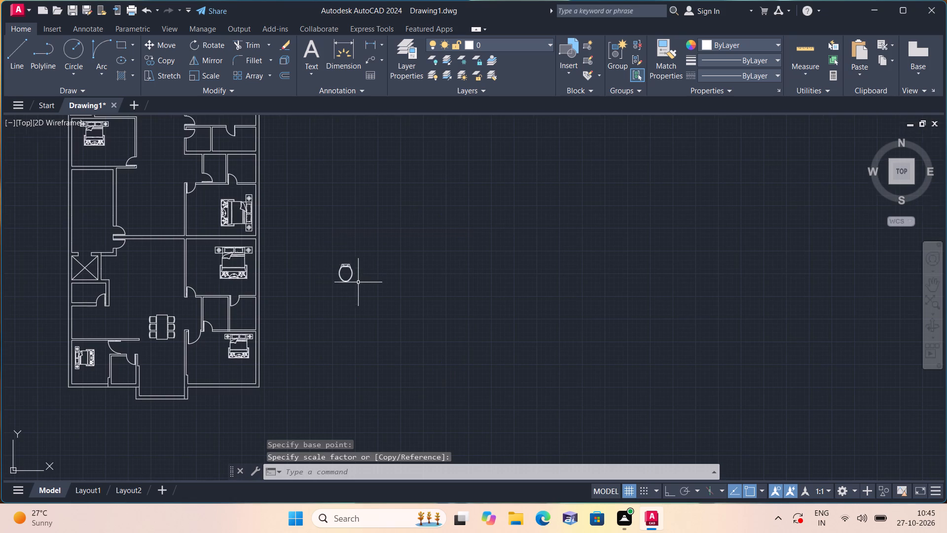
pyautogui.click(359, 285)
pyautogui.click(309, 230)
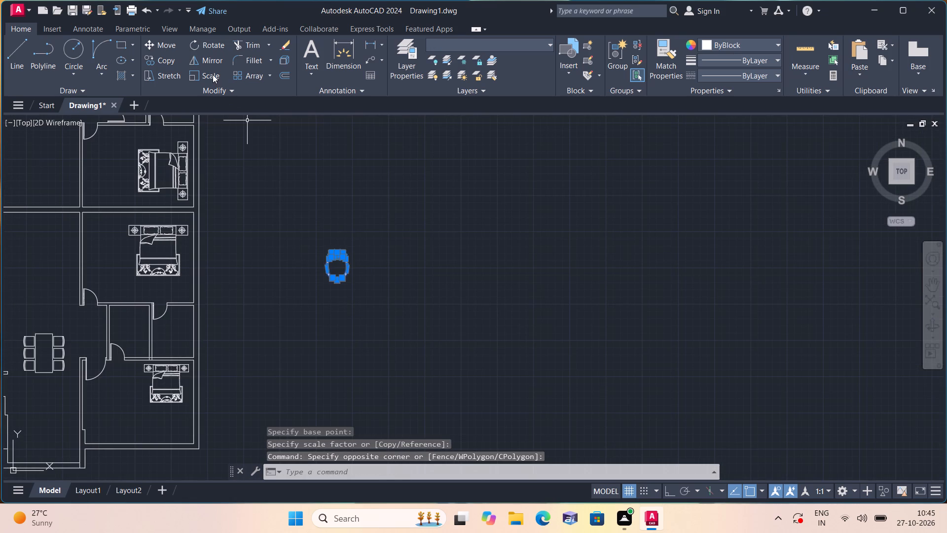
pyautogui.click(213, 75)
pyautogui.scroll(3, 328, 260)
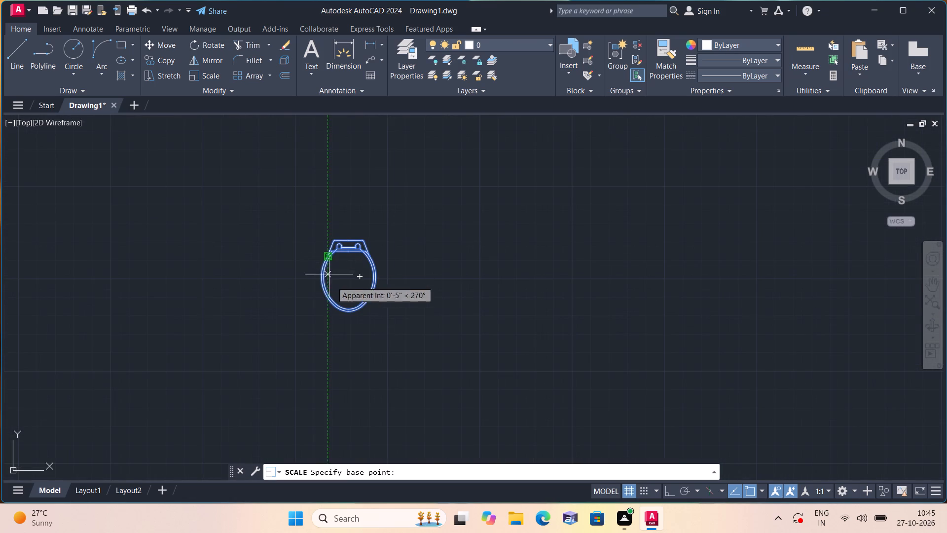
pyautogui.click(338, 290)
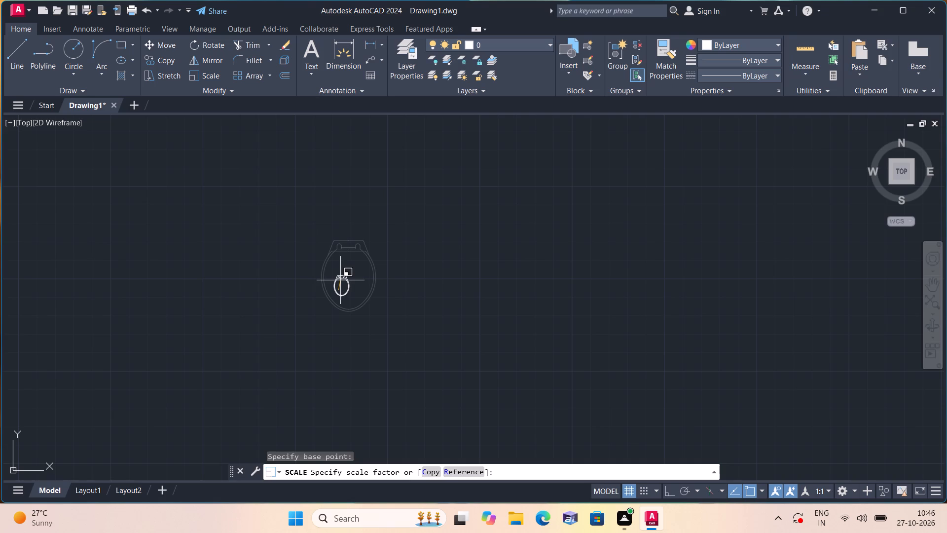
pyautogui.click(340, 280)
# Move the reduced toilet against the north wall of the west toilet room between the two lower east bedrooms.
pyautogui.scroll(2, 348, 298)
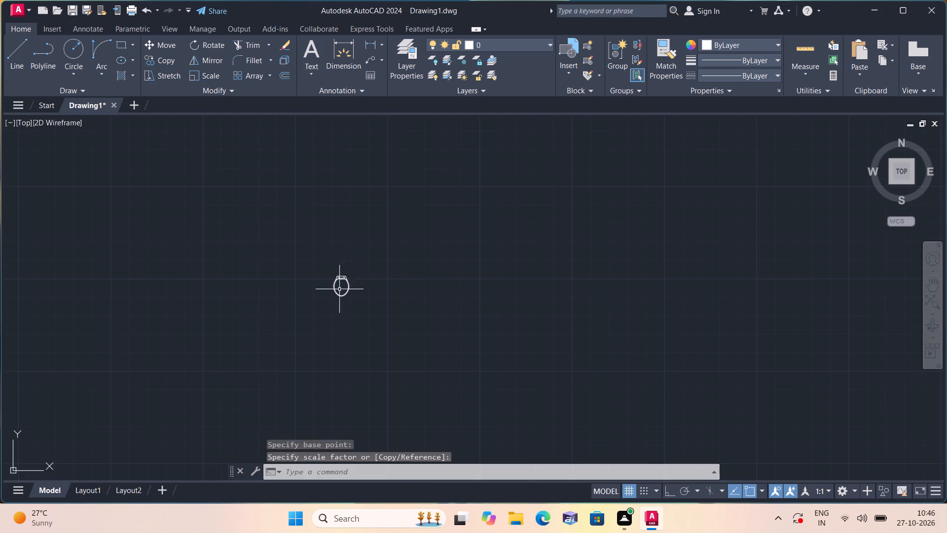
pyautogui.moveTo(367, 313); pyautogui.dragTo(356, 289)
pyautogui.click(297, 206)
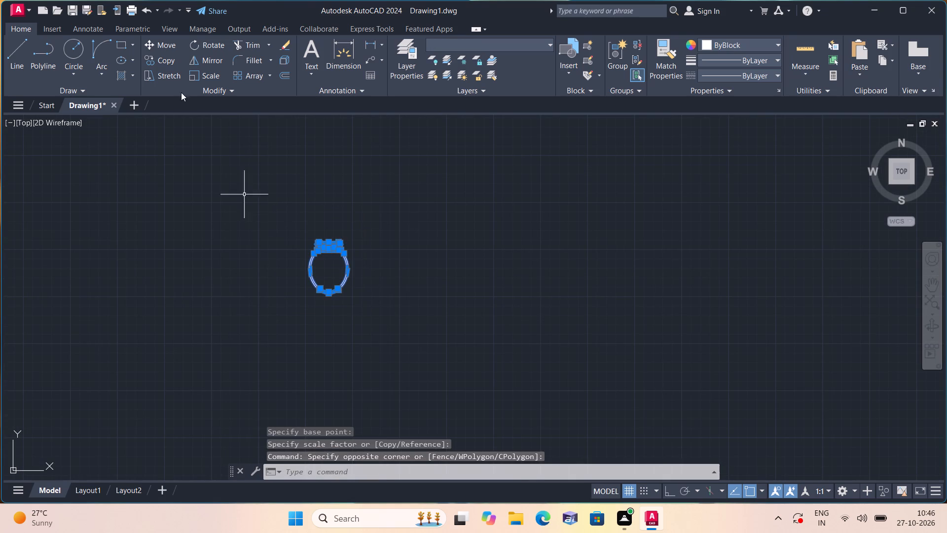
pyautogui.click(161, 45)
pyautogui.click(334, 266)
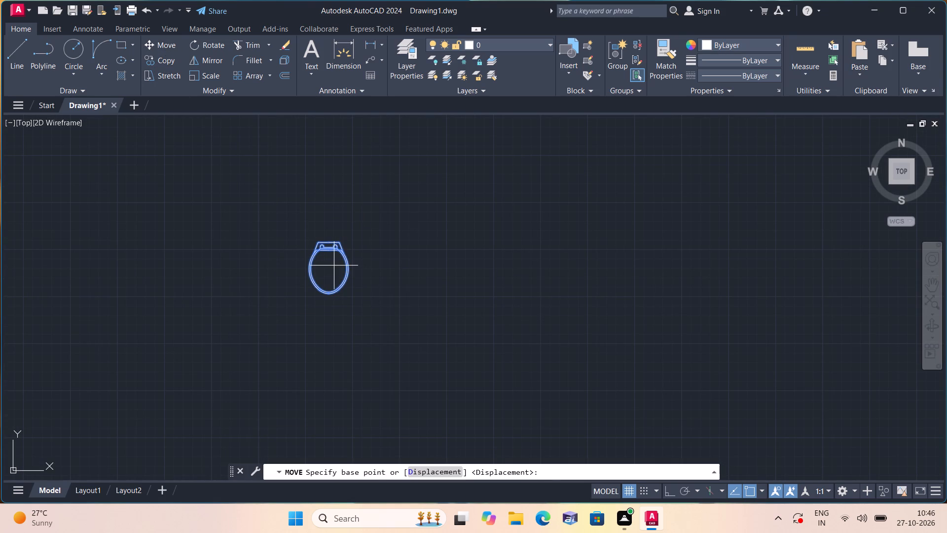
pyautogui.scroll(-1, 288, 251)
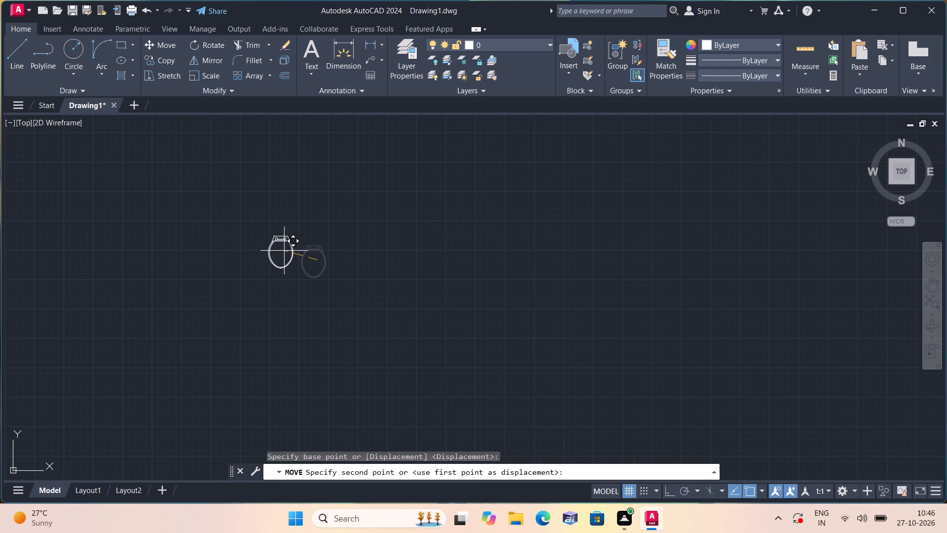
pyautogui.scroll(-1, 268, 265)
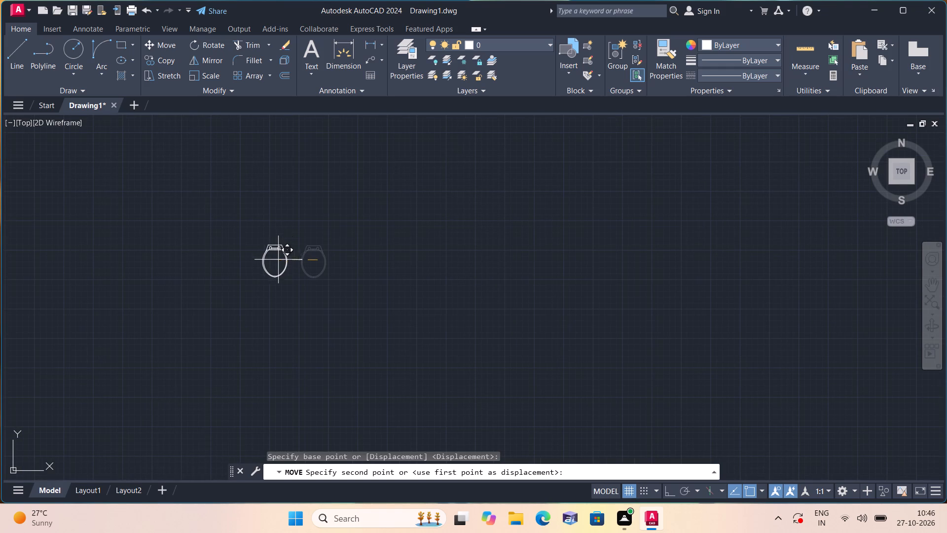
pyautogui.moveTo(222, 310); pyautogui.dragTo(330, 305, button='middle')
pyautogui.scroll(-1, 222, 309)
pyautogui.moveTo(123, 390); pyautogui.dragTo(128, 383, button='middle')
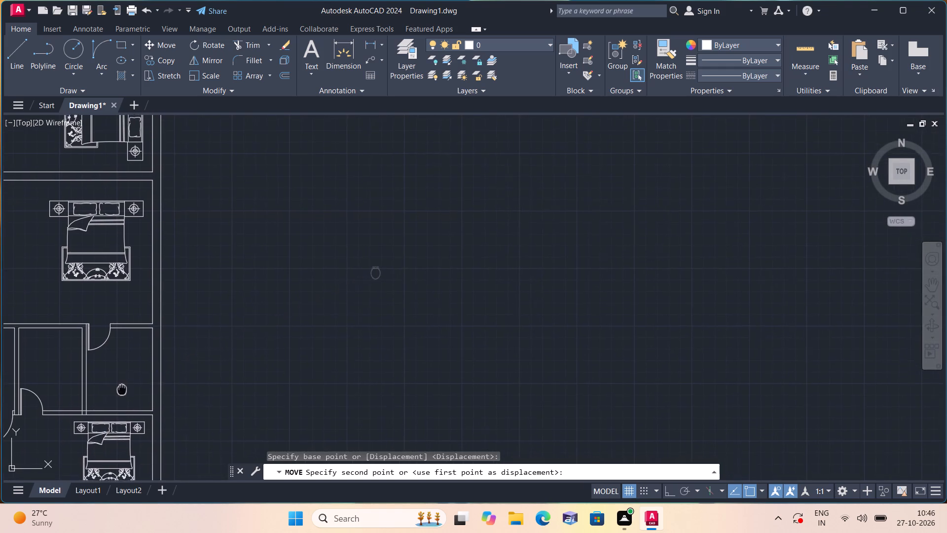
pyautogui.moveTo(128, 383); pyautogui.dragTo(253, 339, button='middle')
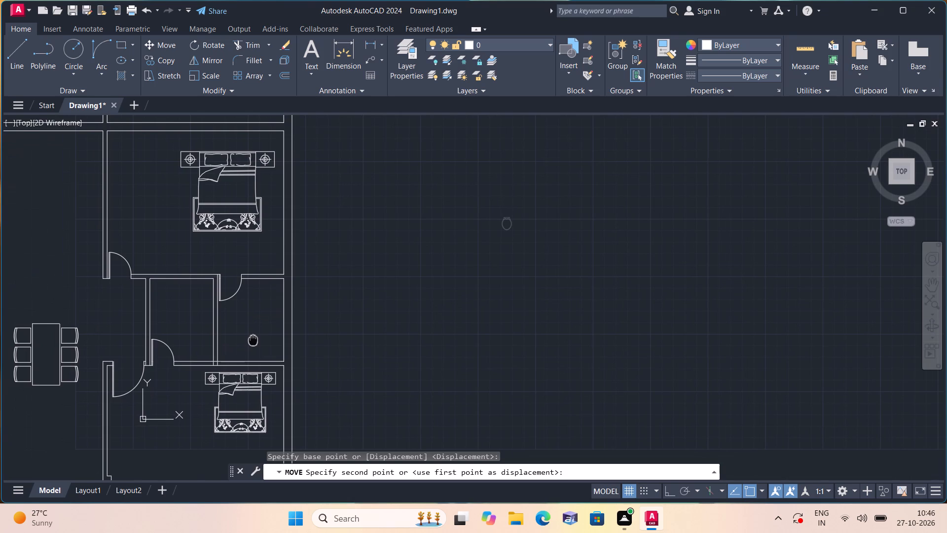
pyautogui.scroll(4, 187, 288)
pyautogui.click(216, 266)
# Move the remaining toilet from far east of the plan to just east of the plan's lower half.
pyautogui.scroll(-2, 251, 299)
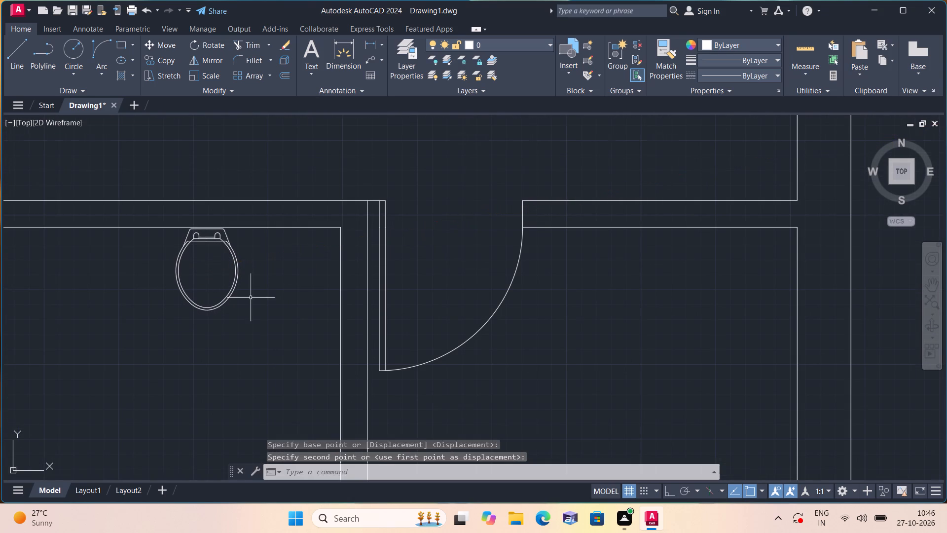
pyautogui.scroll(-4, 253, 300)
pyautogui.scroll(-5, 298, 314)
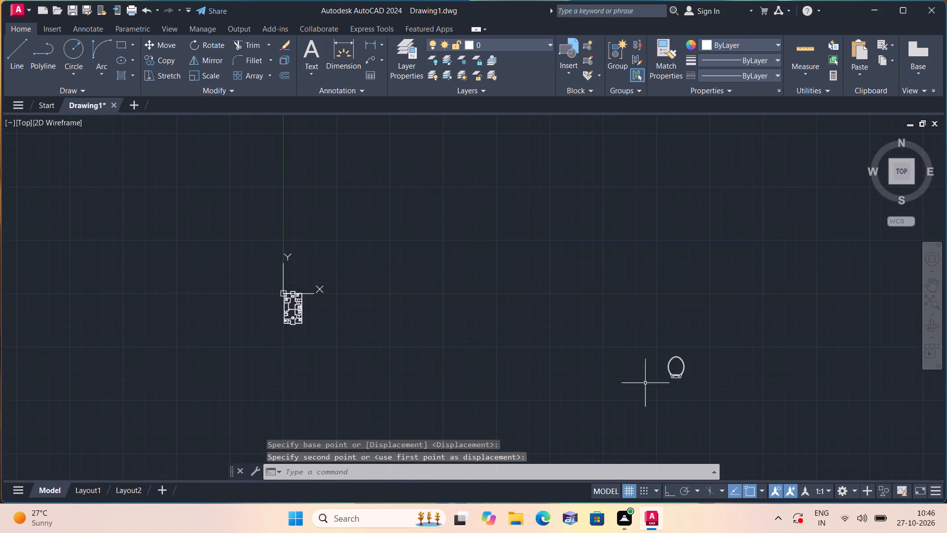
pyautogui.scroll(2, 710, 413)
pyautogui.moveTo(703, 401); pyautogui.dragTo(683, 372)
pyautogui.click(566, 251)
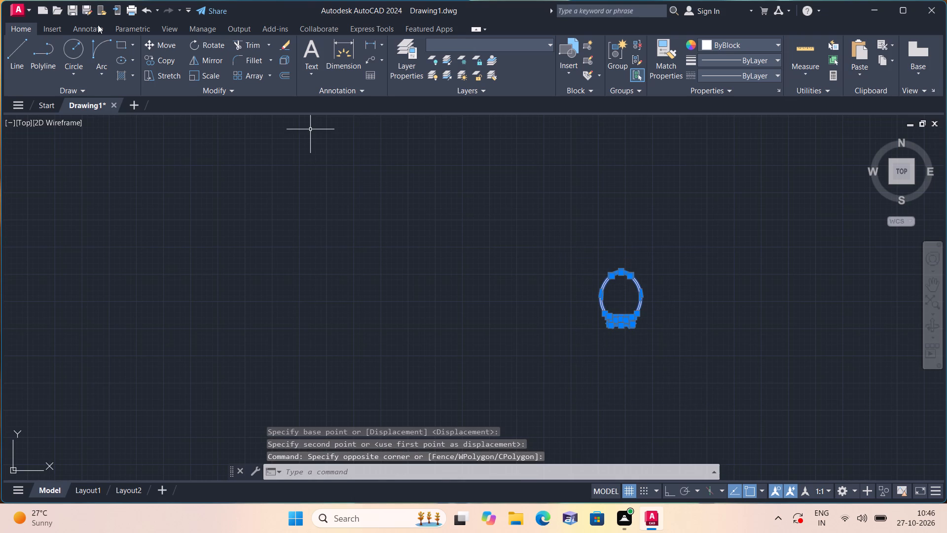
pyautogui.click(156, 42)
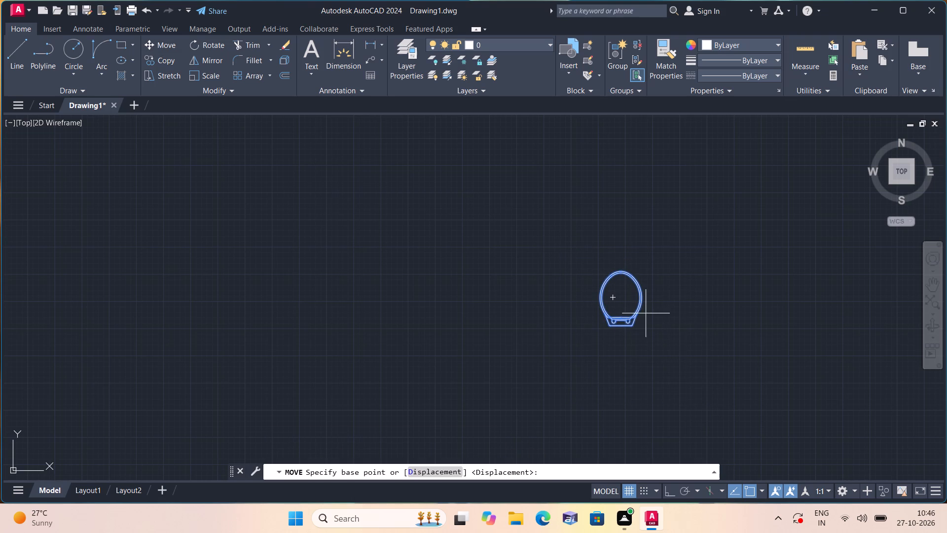
pyautogui.click(619, 306)
pyautogui.scroll(-3, 511, 327)
pyautogui.moveTo(335, 360); pyautogui.dragTo(561, 269, button='middle')
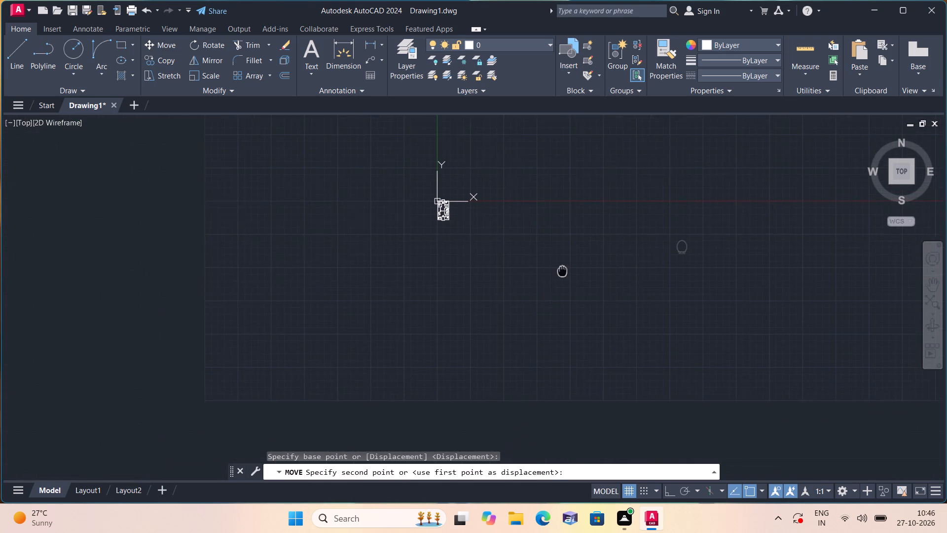
pyautogui.scroll(3, 467, 210)
pyautogui.scroll(3, 425, 210)
pyautogui.moveTo(334, 242); pyautogui.dragTo(367, 270, button='middle')
pyautogui.click(355, 245)
# Scale the second toilet down to about one-twelfth of its size from a point inside its bowl.
pyautogui.moveTo(445, 354); pyautogui.dragTo(443, 345)
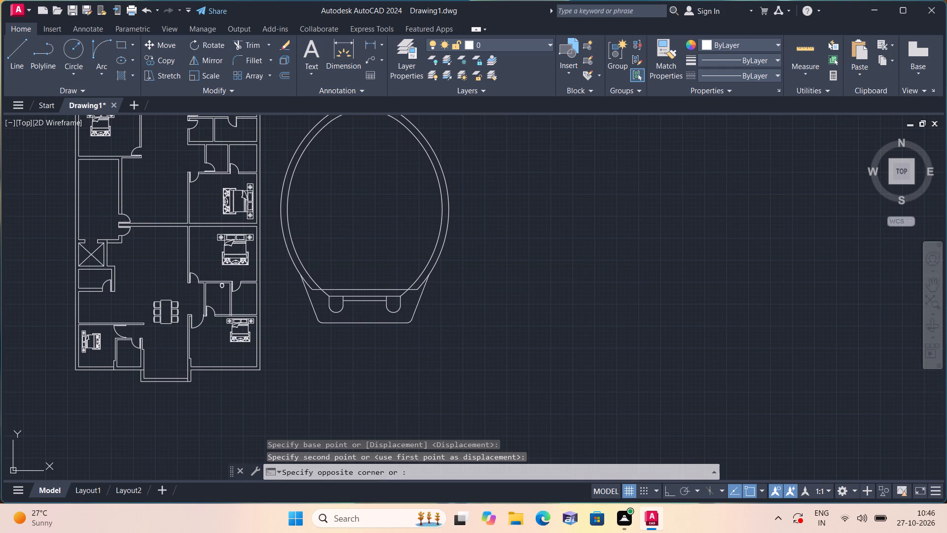
pyautogui.click(293, 231)
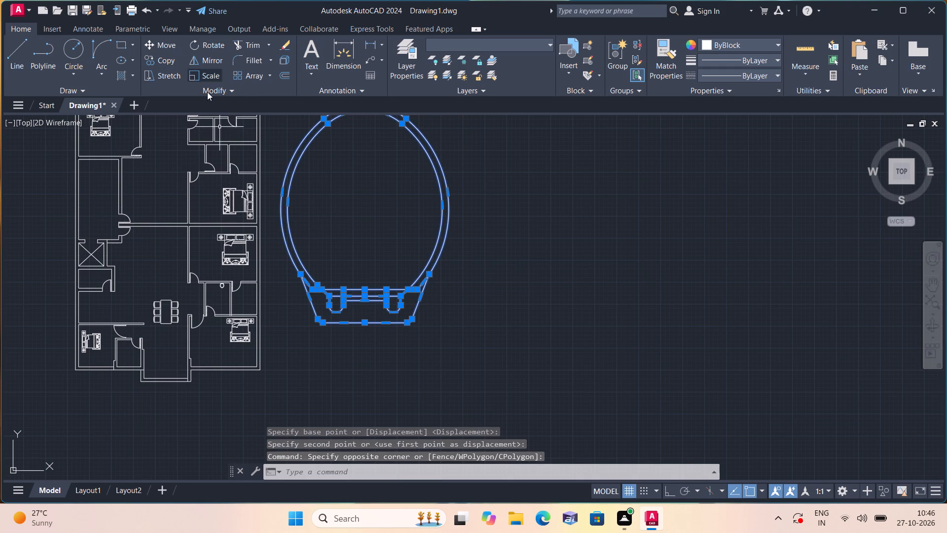
pyautogui.click(208, 74)
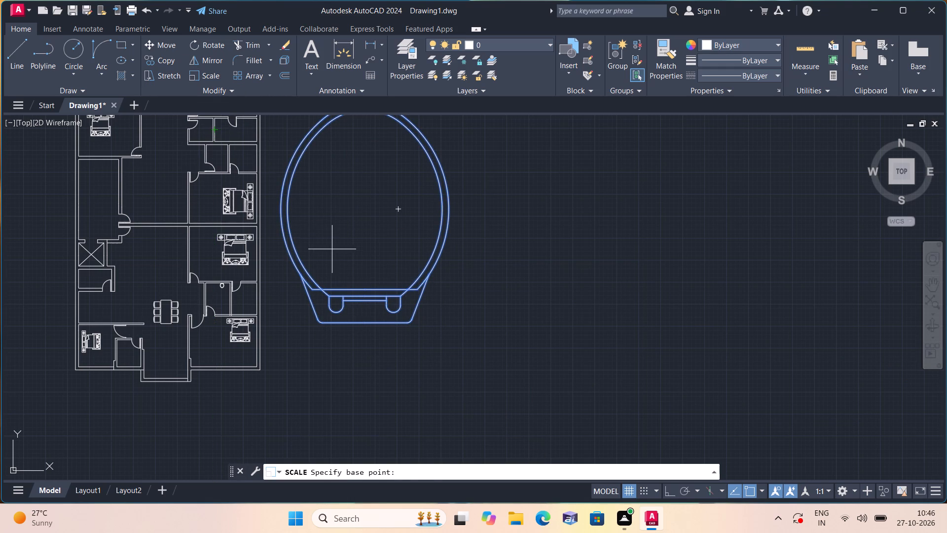
pyautogui.click(332, 247)
pyautogui.click(332, 238)
# Move the second toilet from outside the plan into the east toilet room between the two lower east bedrooms.
pyautogui.scroll(1, 341, 258)
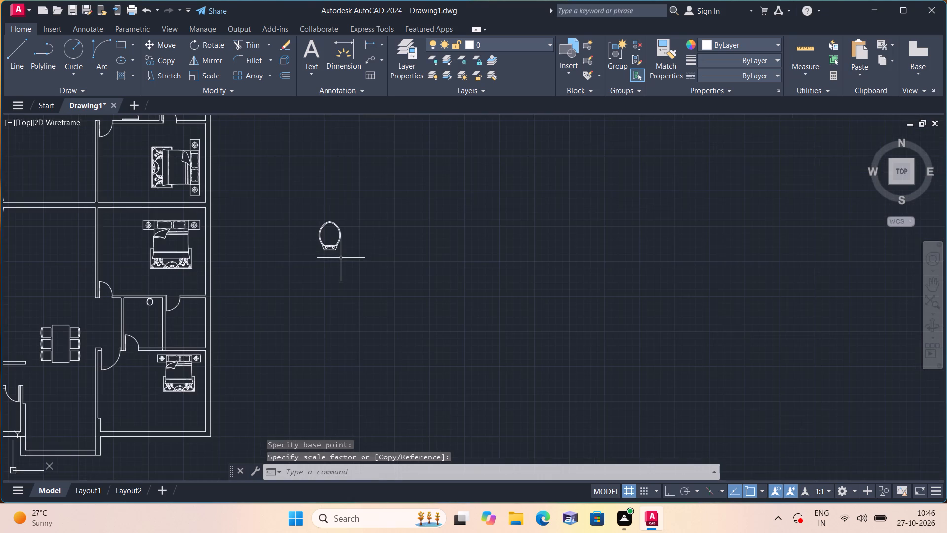
pyautogui.click(341, 258)
pyautogui.click(313, 220)
pyautogui.click(158, 45)
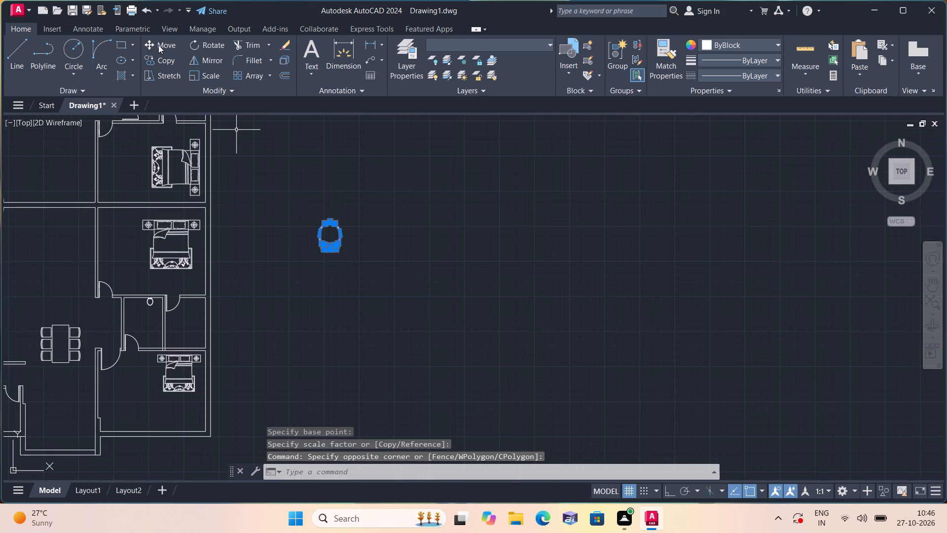
pyautogui.scroll(-1, 321, 241)
pyautogui.click(321, 241)
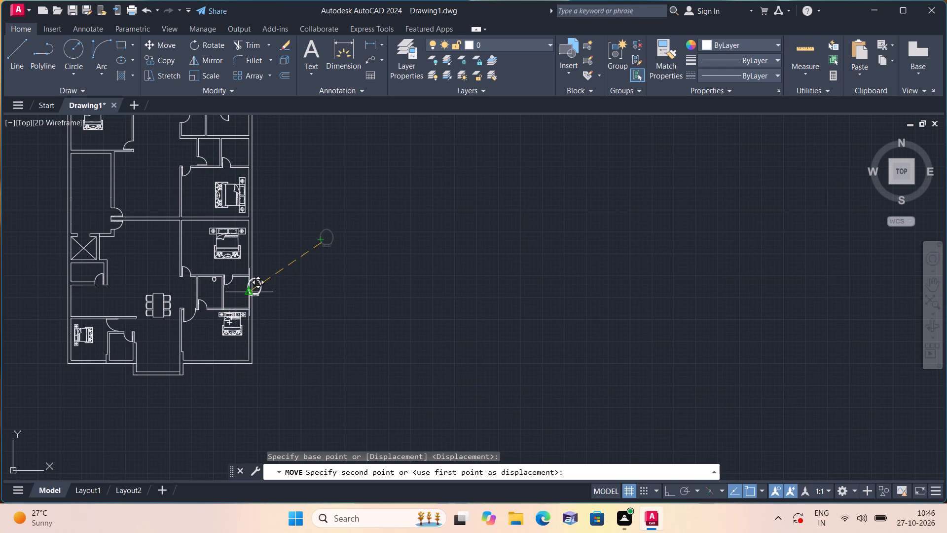
pyautogui.scroll(3, 250, 296)
pyautogui.scroll(2, 199, 310)
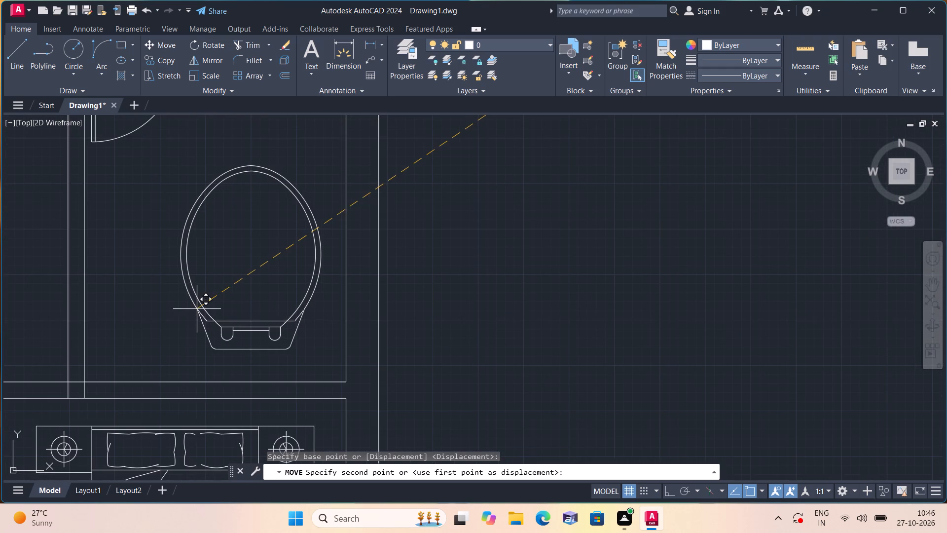
pyautogui.click(197, 309)
# Scale the toilet in the east toilet room down to about 0.35 times its size from a point near its hinge.
pyautogui.moveTo(219, 303); pyautogui.dragTo(232, 277, button='middle')
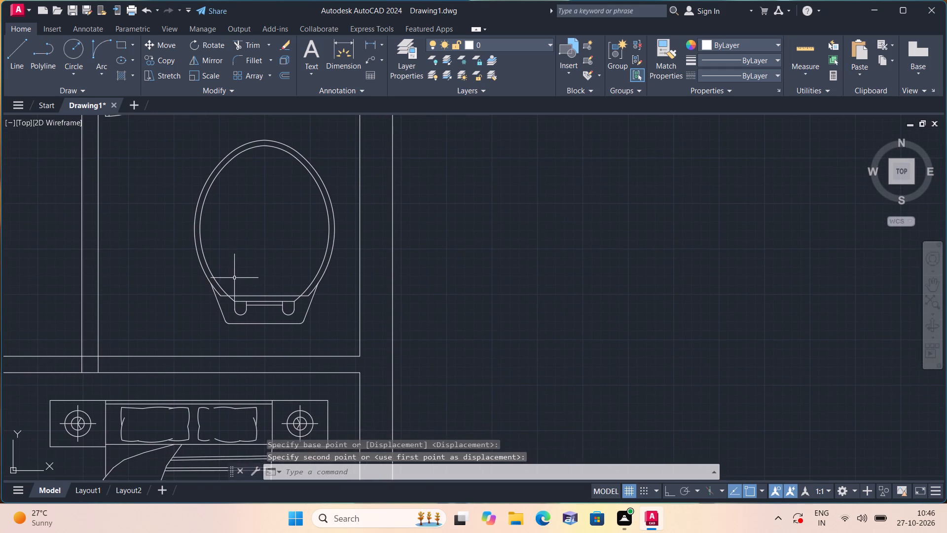
pyautogui.scroll(2, 241, 286)
pyautogui.moveTo(441, 379); pyautogui.dragTo(428, 359)
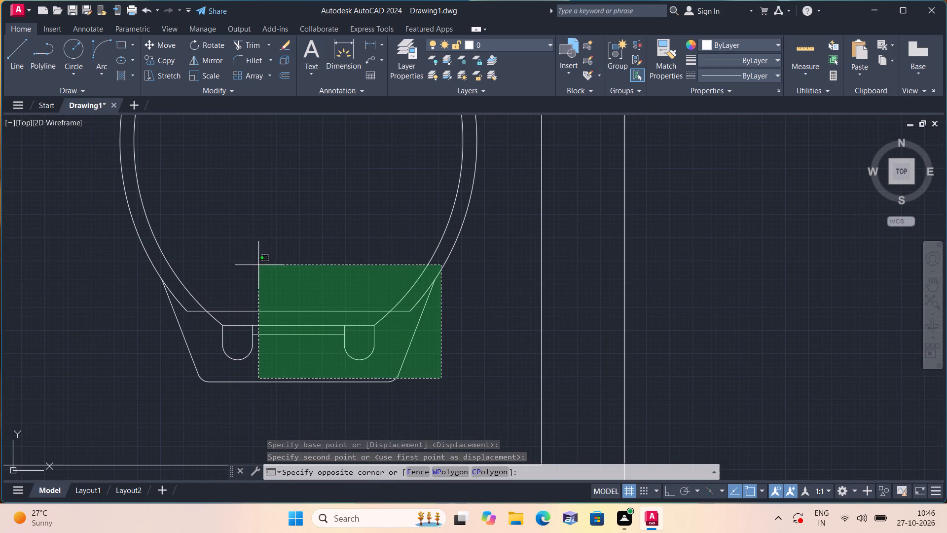
pyautogui.click(108, 219)
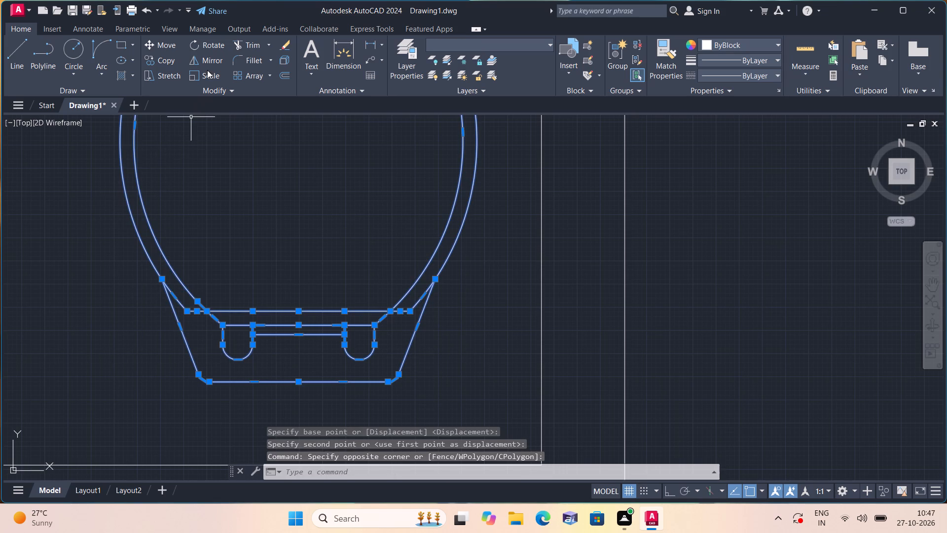
pyautogui.click(204, 75)
pyautogui.scroll(-2, 222, 190)
pyautogui.moveTo(256, 249); pyautogui.dragTo(256, 245)
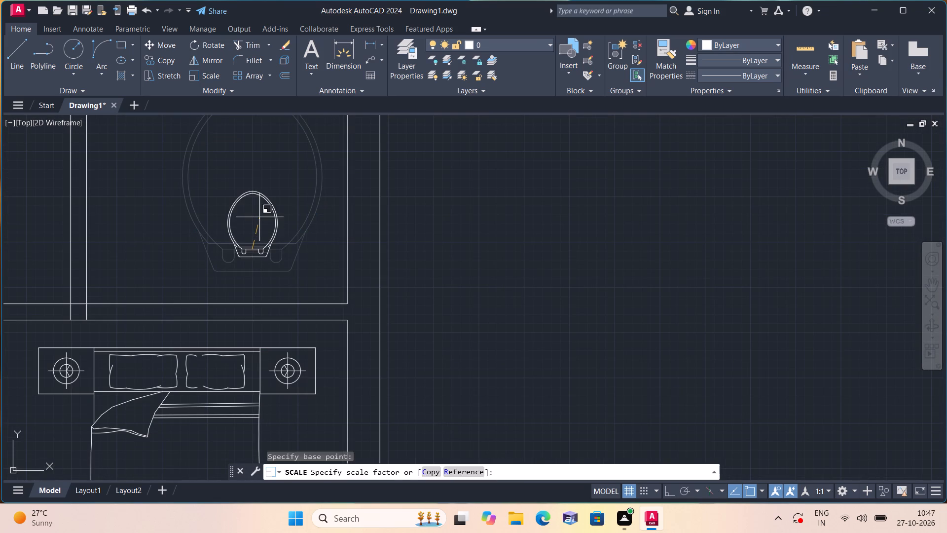
pyautogui.click(259, 217)
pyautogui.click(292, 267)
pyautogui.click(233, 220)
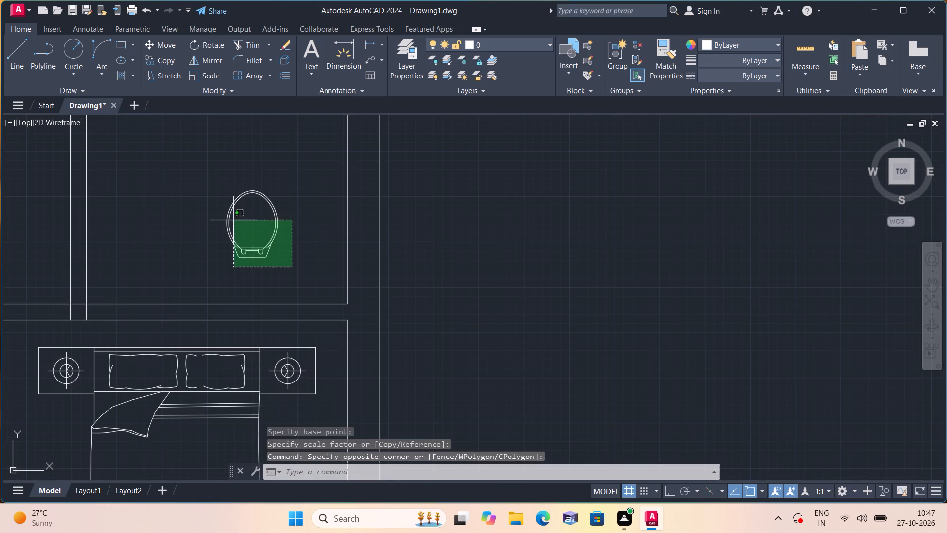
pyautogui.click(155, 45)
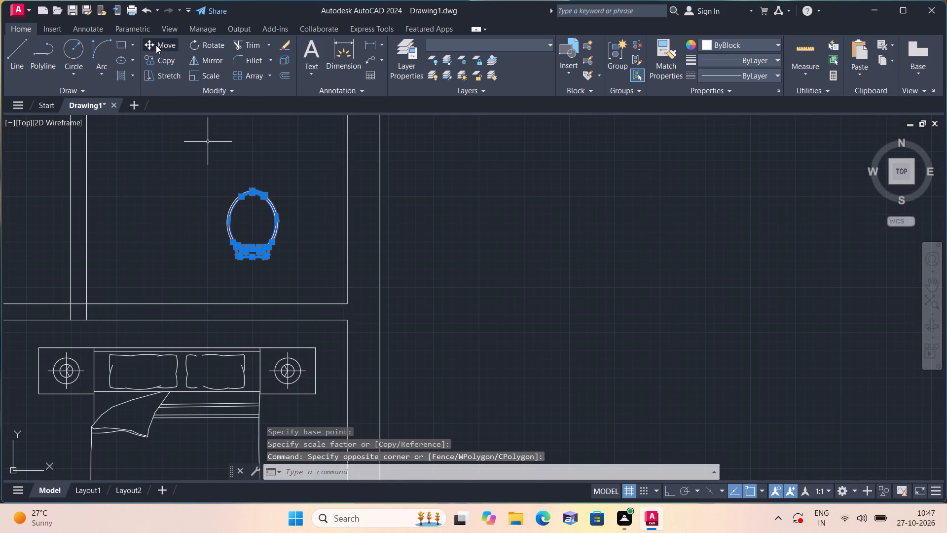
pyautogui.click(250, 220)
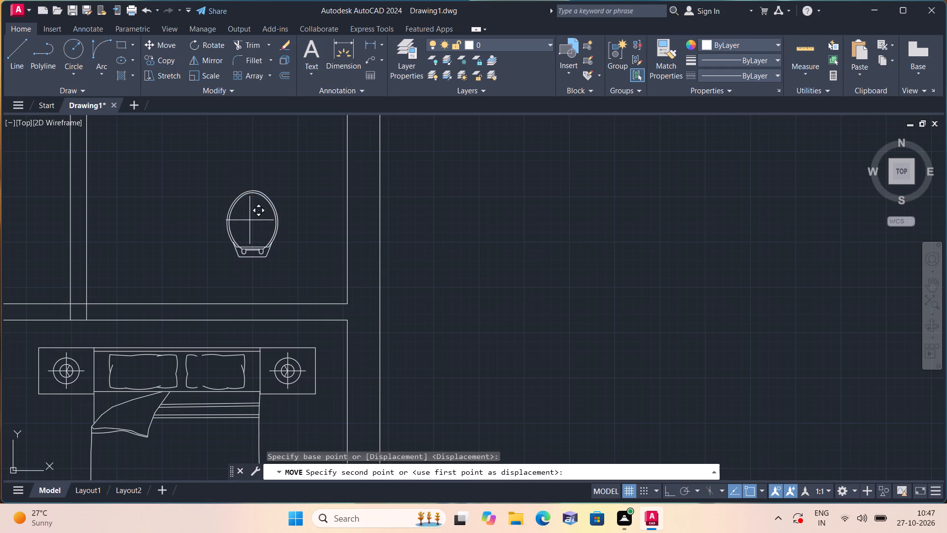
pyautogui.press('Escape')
# Move the reduced toilet southward so its back sits near the south wall of the east toilet room.
pyautogui.scroll(1, 253, 230)
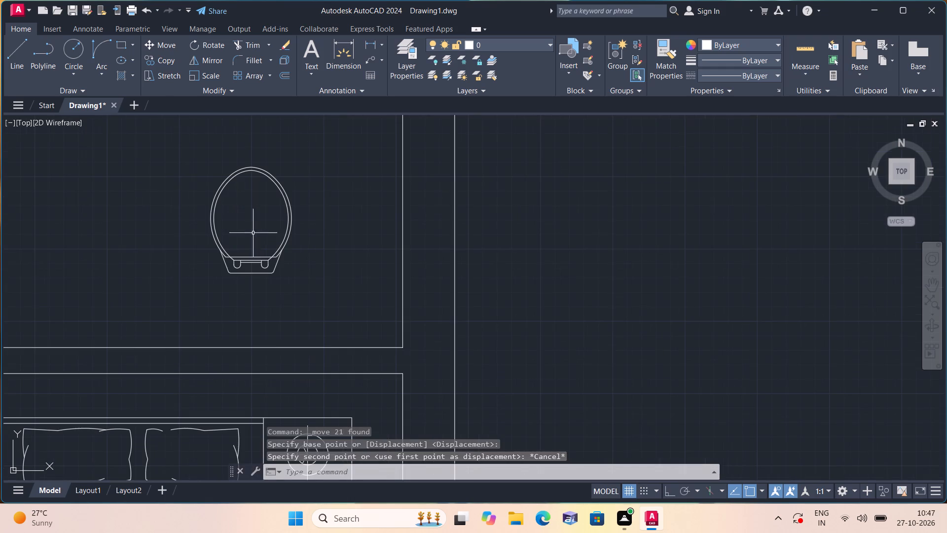
pyautogui.moveTo(289, 298); pyautogui.dragTo(285, 284)
pyautogui.click(180, 171)
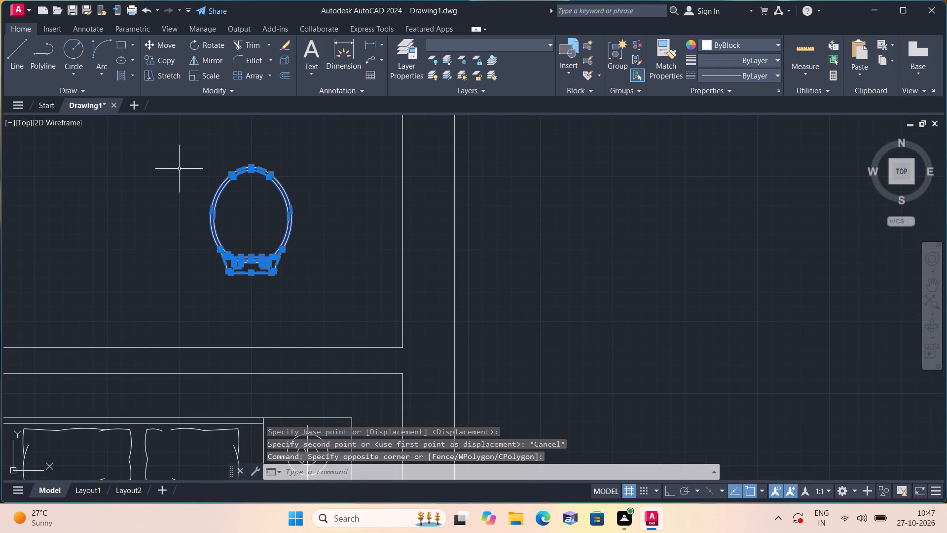
pyautogui.click(161, 46)
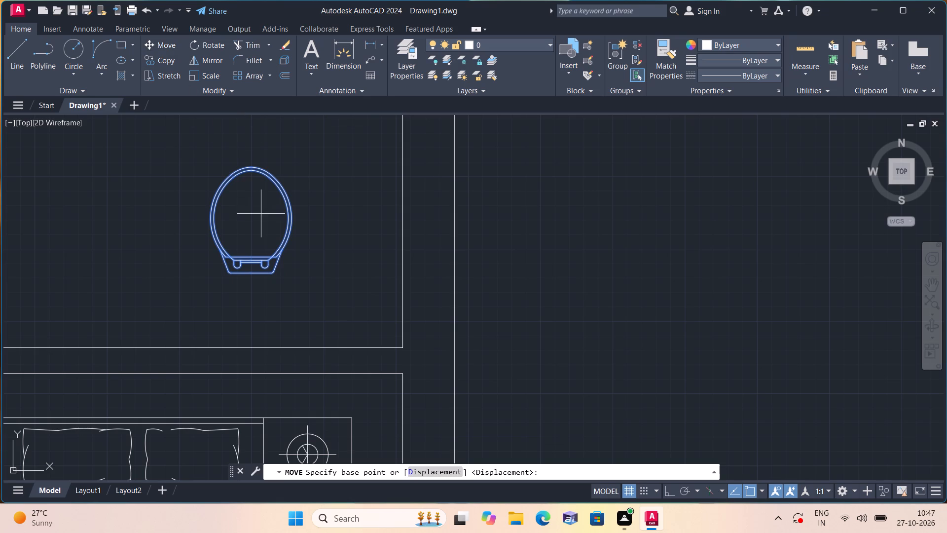
pyautogui.moveTo(259, 217); pyautogui.dragTo(255, 280, button='middle')
pyautogui.scroll(-1, 255, 225)
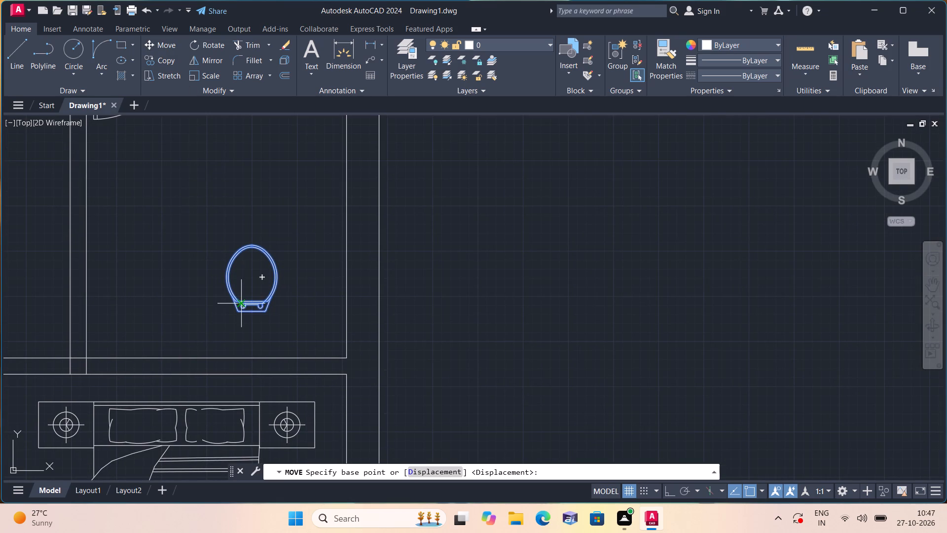
pyautogui.click(247, 290)
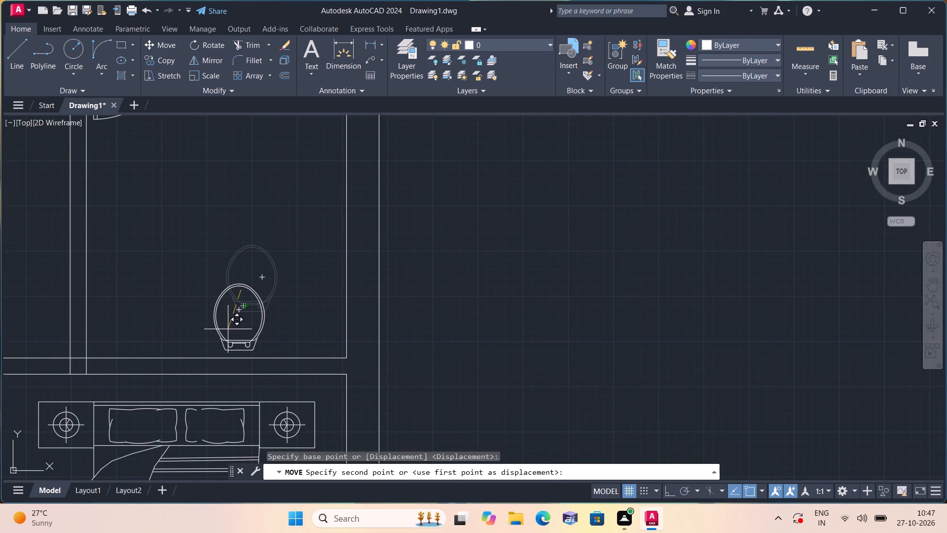
pyautogui.click(227, 330)
pyautogui.press('Escape')
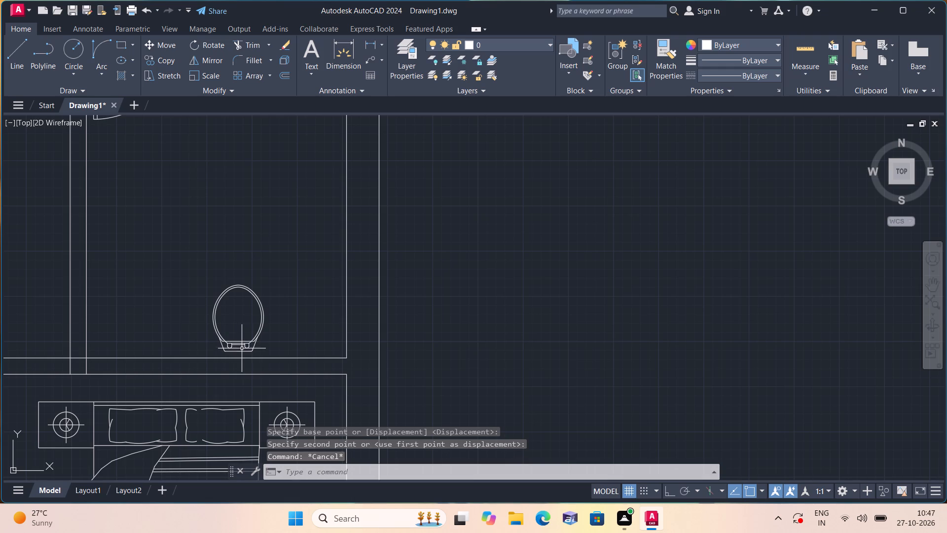
# Copy this toilet to the south wall of the small west room directly below the northeast bedroom.
pyautogui.scroll(-1, 279, 308)
pyautogui.moveTo(264, 307); pyautogui.dragTo(295, 292, button='middle')
pyautogui.scroll(-1, 295, 292)
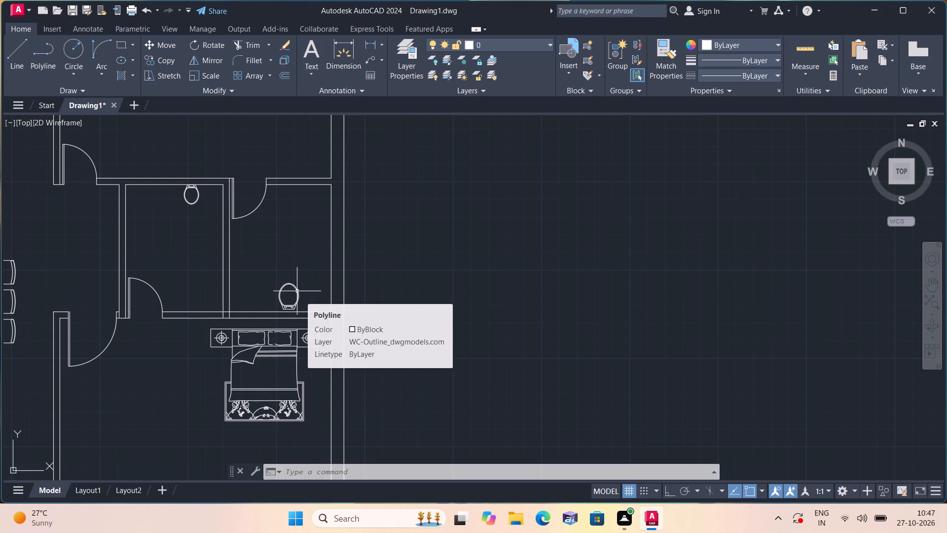
pyautogui.scroll(1, 297, 291)
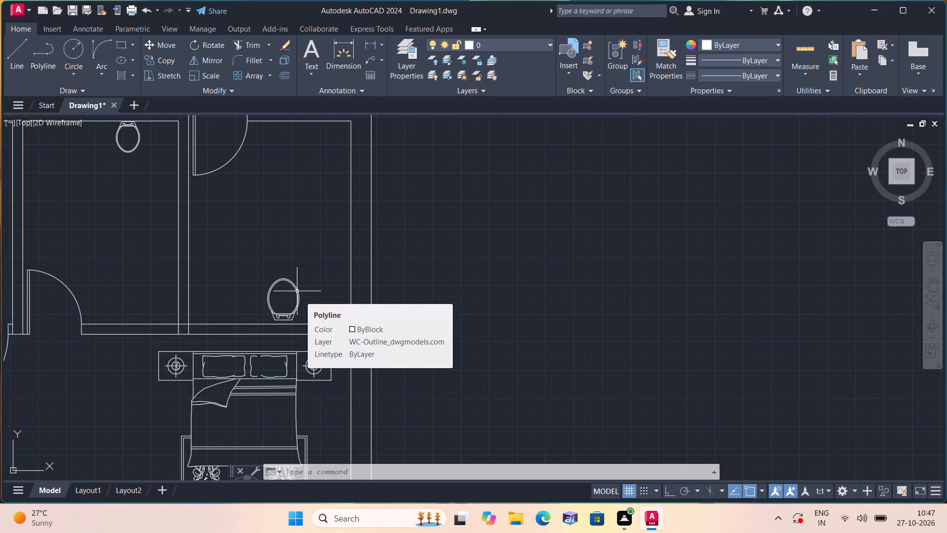
pyautogui.scroll(2, 282, 323)
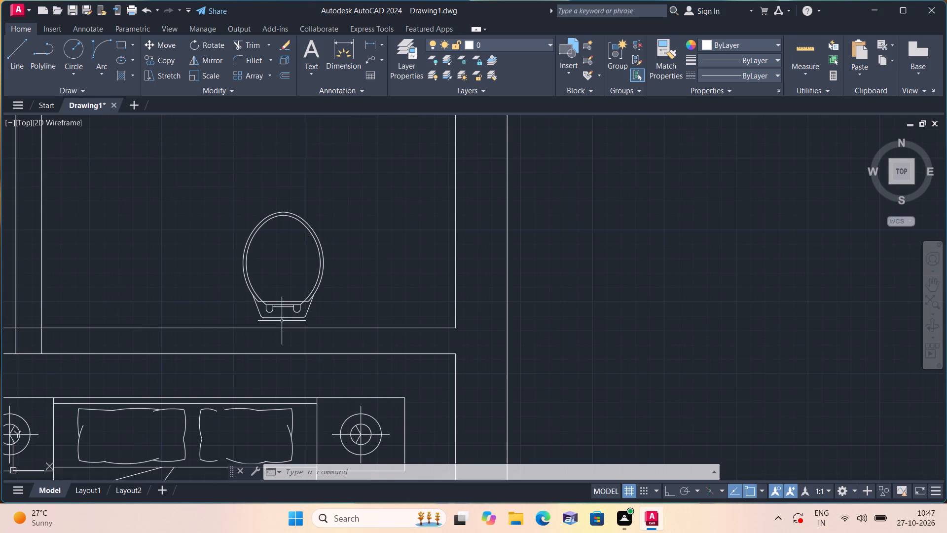
pyautogui.click(332, 317)
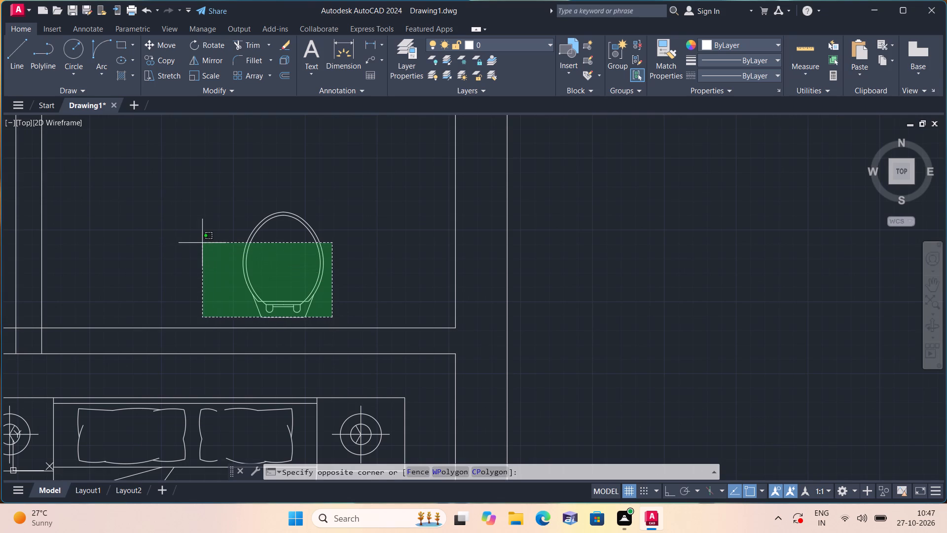
pyautogui.click(202, 243)
pyautogui.click(162, 61)
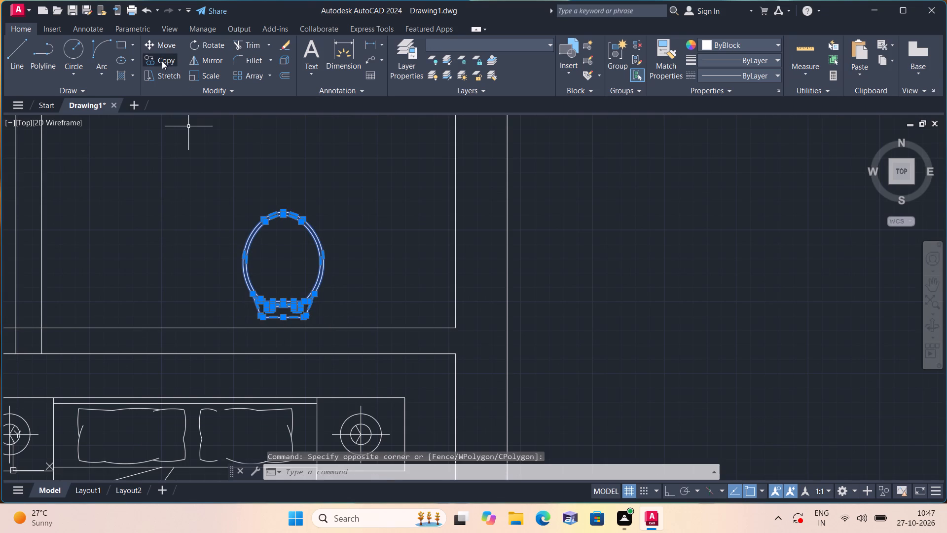
pyautogui.click(280, 256)
pyautogui.scroll(-3, 284, 246)
pyautogui.moveTo(255, 197); pyautogui.dragTo(296, 281, button='middle')
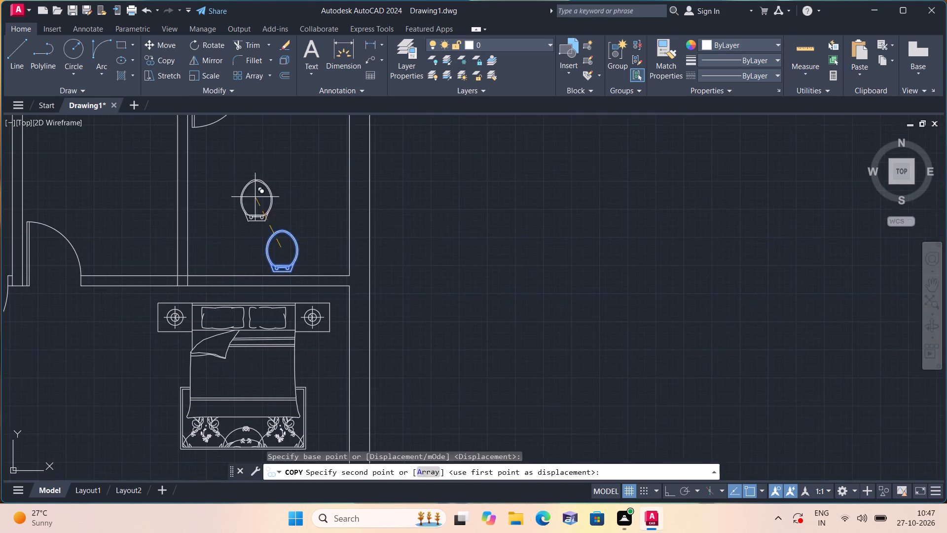
pyautogui.moveTo(296, 281); pyautogui.dragTo(401, 454, button='middle')
pyautogui.scroll(-5, 401, 444)
pyautogui.scroll(2, 392, 307)
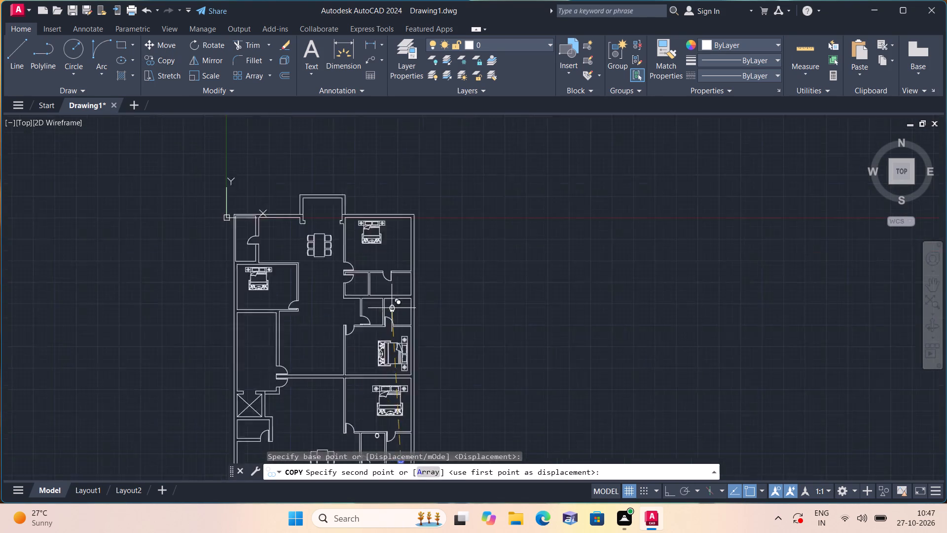
pyautogui.scroll(2, 391, 308)
pyautogui.scroll(2, 268, 249)
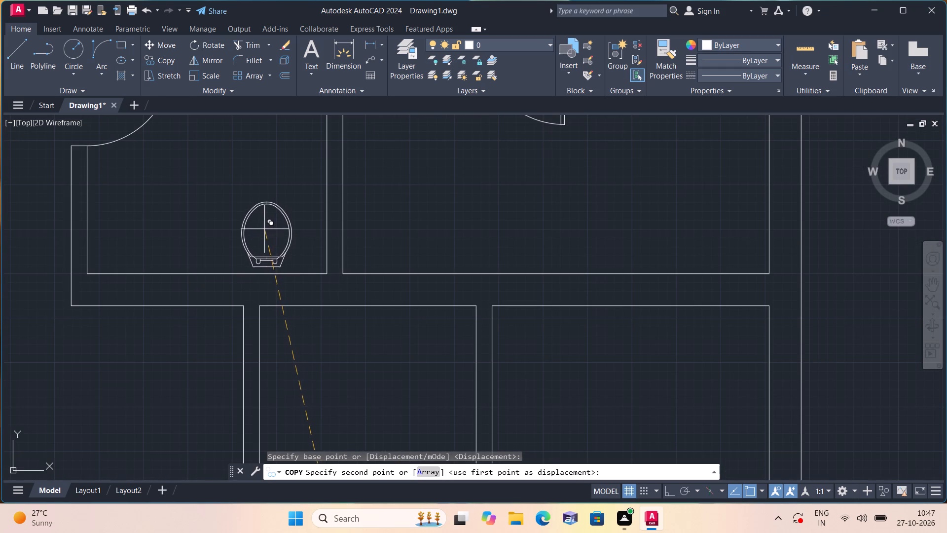
pyautogui.click(264, 233)
pyautogui.press('Escape')
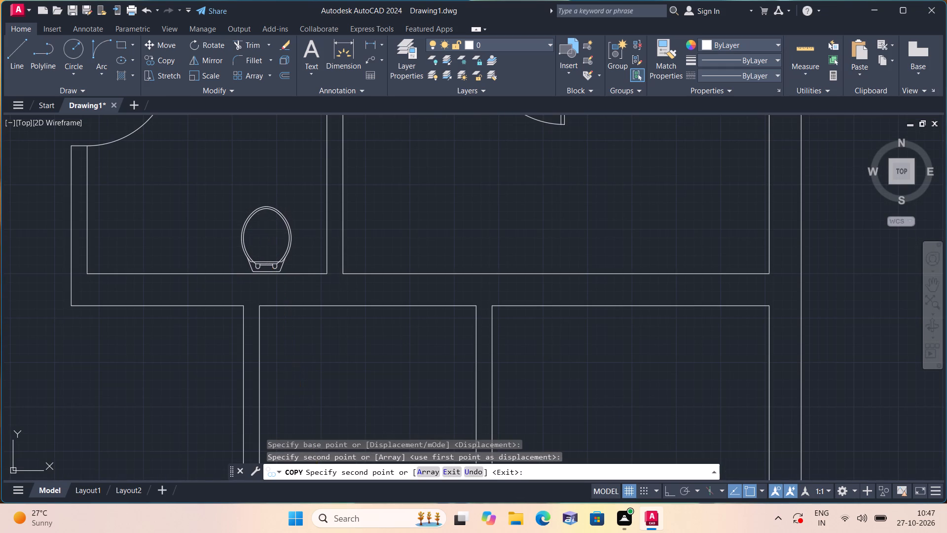
# Copy the north-wall toilet from the lower west toilet room to the north wall of the west toilet room above the third east bedroom's rotated bed.
pyautogui.scroll(-2, 264, 237)
pyautogui.scroll(-1, 383, 333)
pyautogui.moveTo(383, 333); pyautogui.dragTo(382, 333, button='middle')
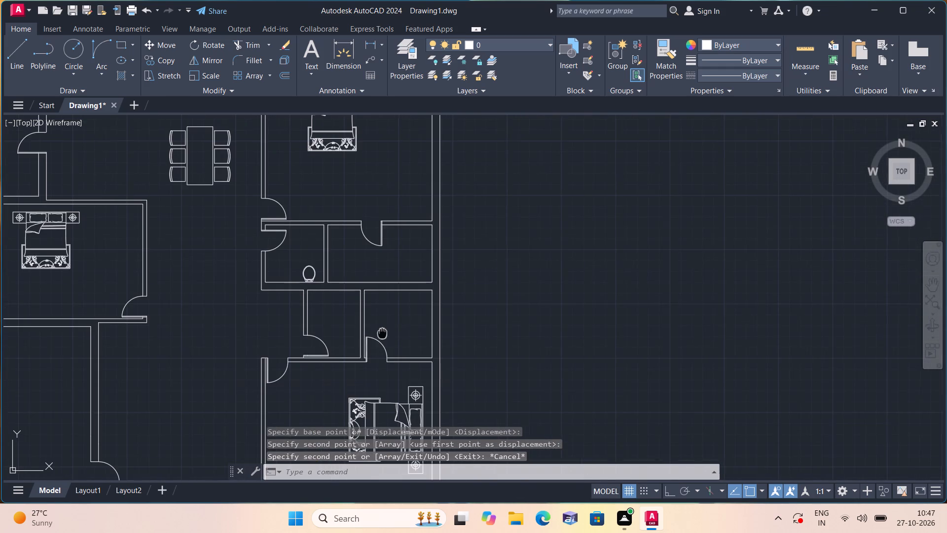
pyautogui.moveTo(382, 333); pyautogui.dragTo(348, 177, button='middle')
pyautogui.scroll(-3, 351, 185)
pyautogui.scroll(1, 351, 352)
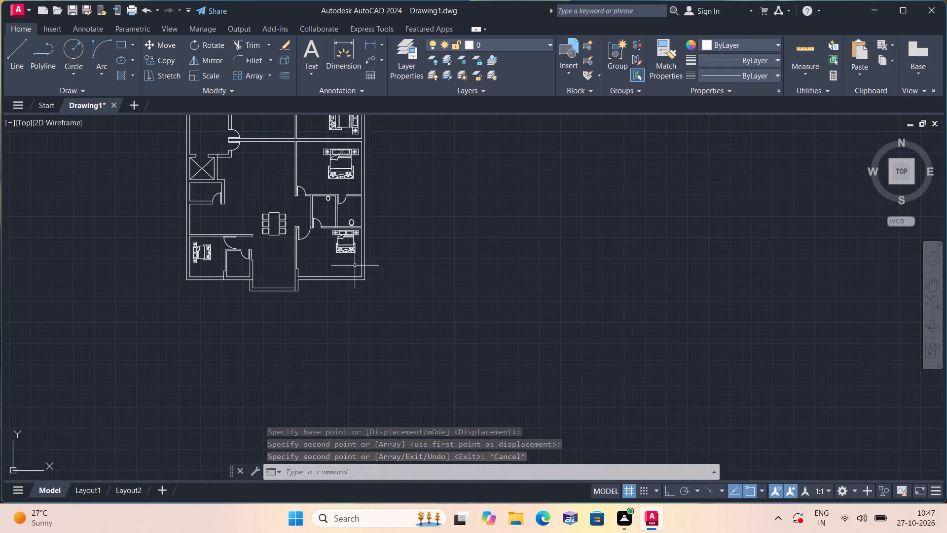
pyautogui.scroll(6, 323, 205)
pyautogui.scroll(3, 524, 216)
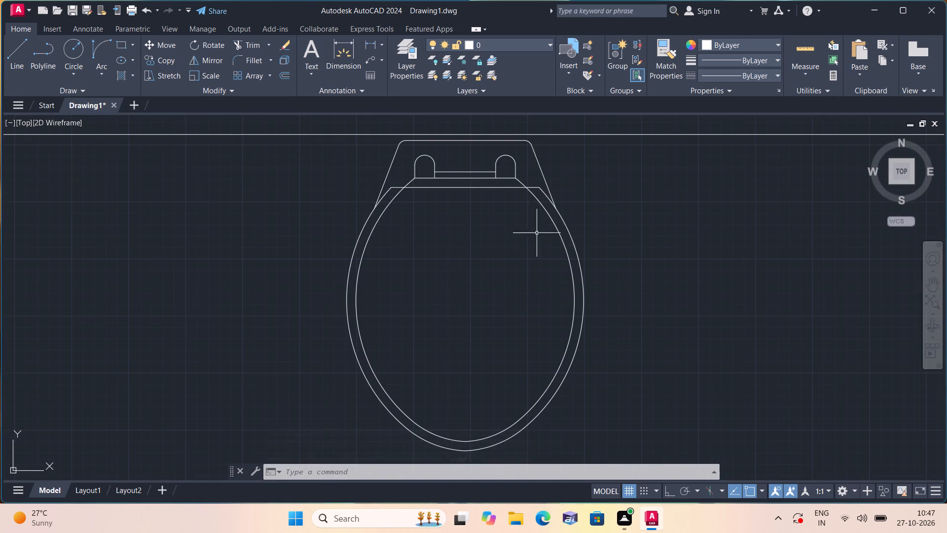
pyautogui.click(580, 251)
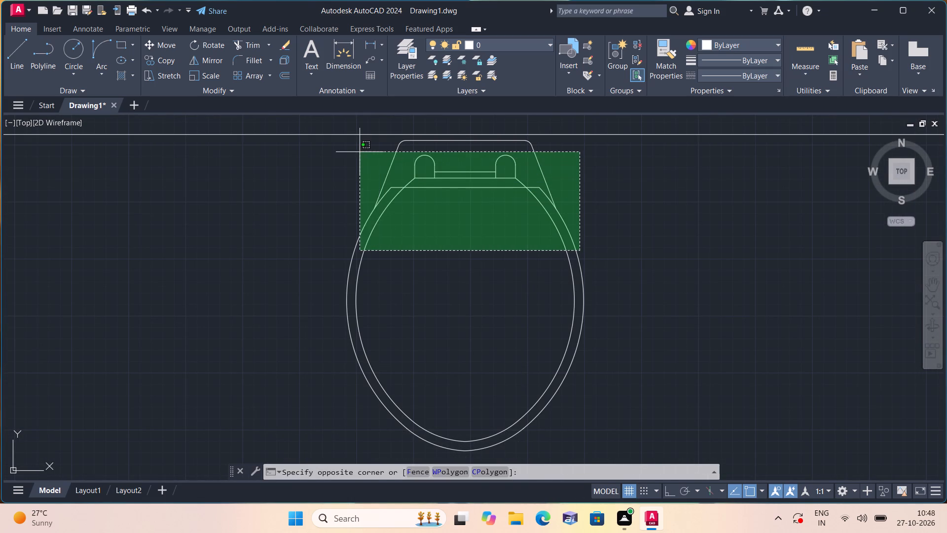
pyautogui.click(360, 152)
pyautogui.click(163, 57)
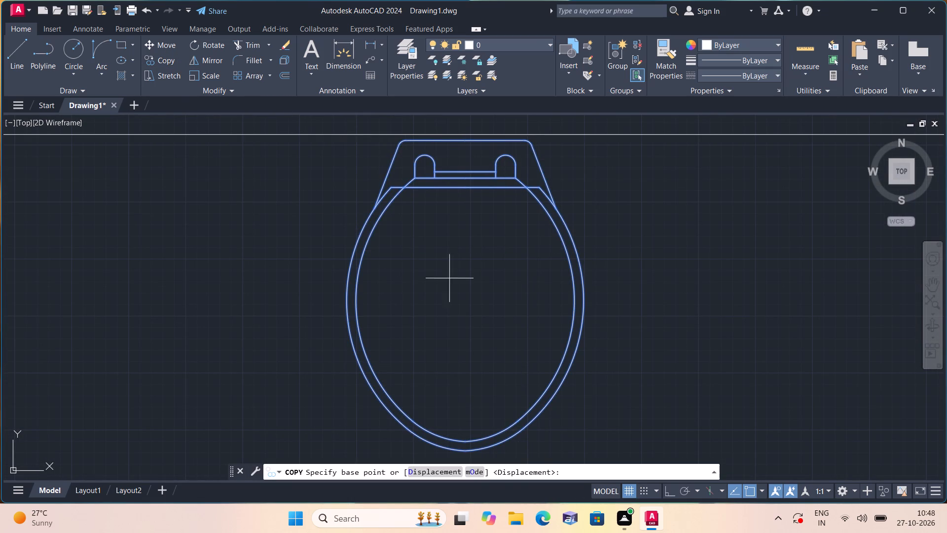
pyautogui.click(481, 277)
pyautogui.scroll(-1, 476, 284)
pyautogui.moveTo(461, 310); pyautogui.dragTo(446, 465, button='middle')
pyautogui.scroll(-5, 447, 459)
pyautogui.scroll(-4, 414, 288)
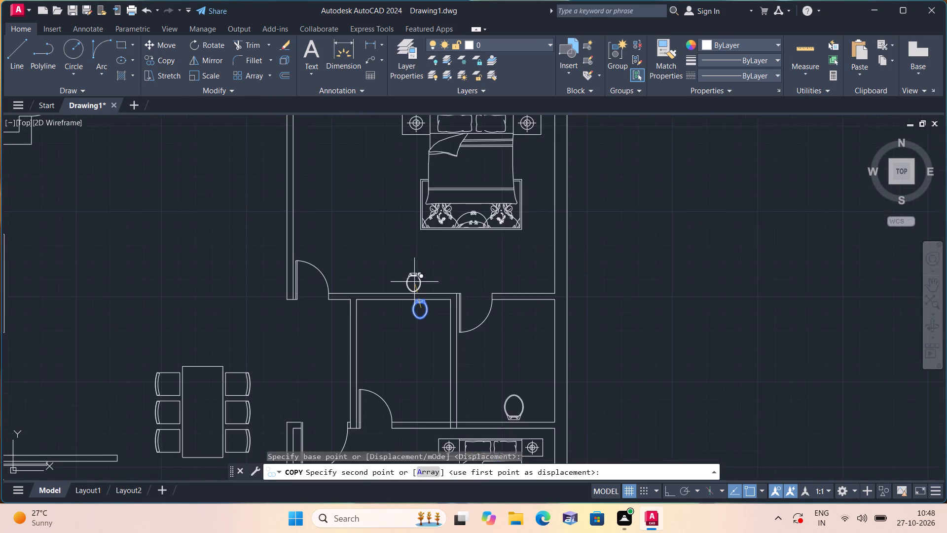
pyautogui.moveTo(398, 241); pyautogui.dragTo(373, 511, button='middle')
pyautogui.scroll(-1, 373, 511)
pyautogui.moveTo(379, 283); pyautogui.dragTo(362, 504, button='middle')
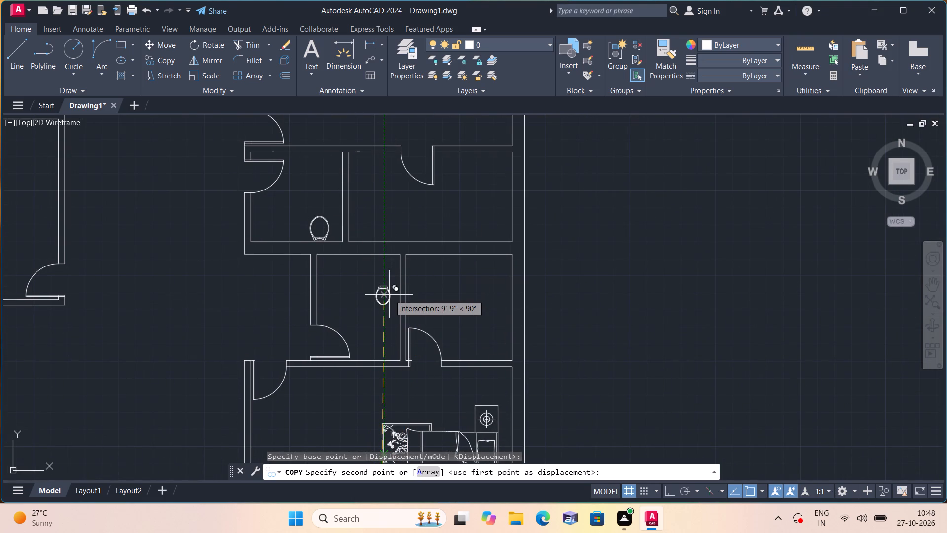
pyautogui.scroll(2, 371, 298)
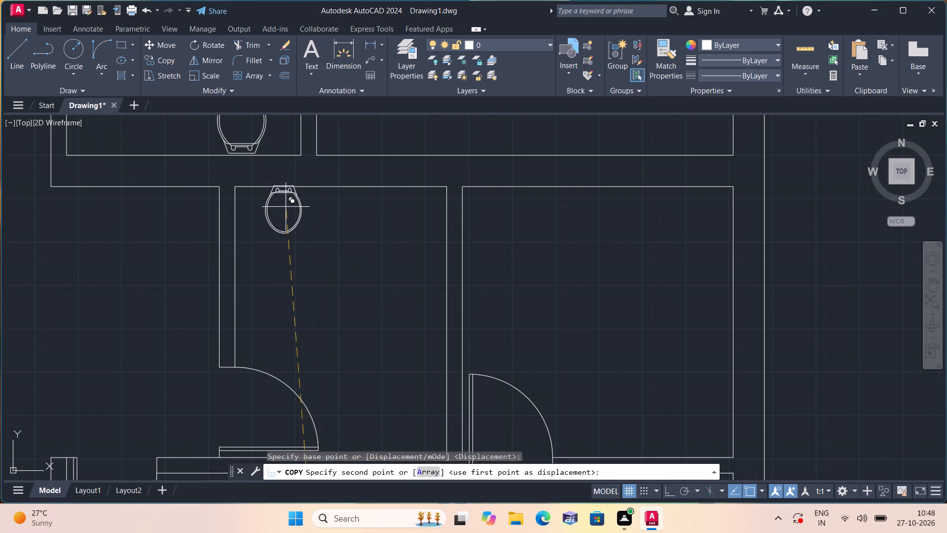
pyautogui.click(286, 209)
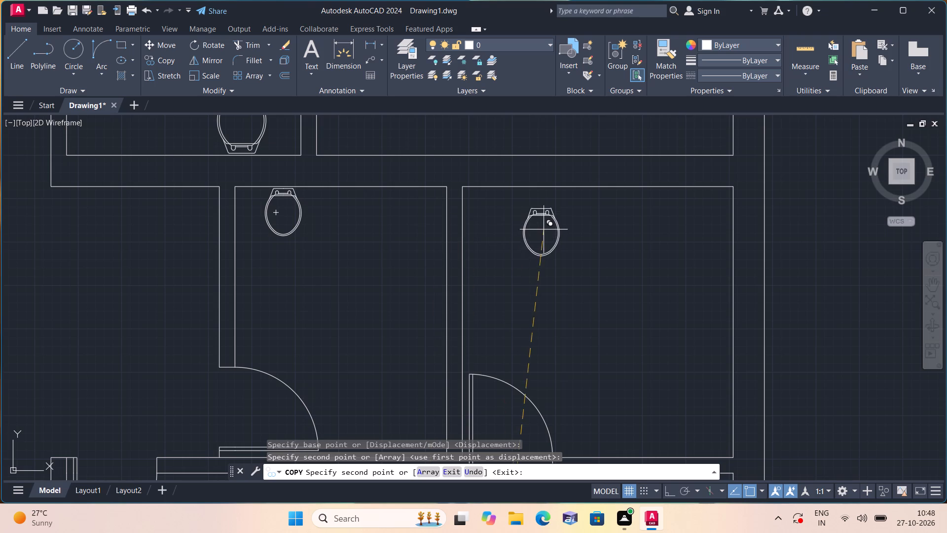
# Place another copy of the small toilet against the adjoining east toilet room's north wall, near its northwest corner.
pyautogui.click(491, 211)
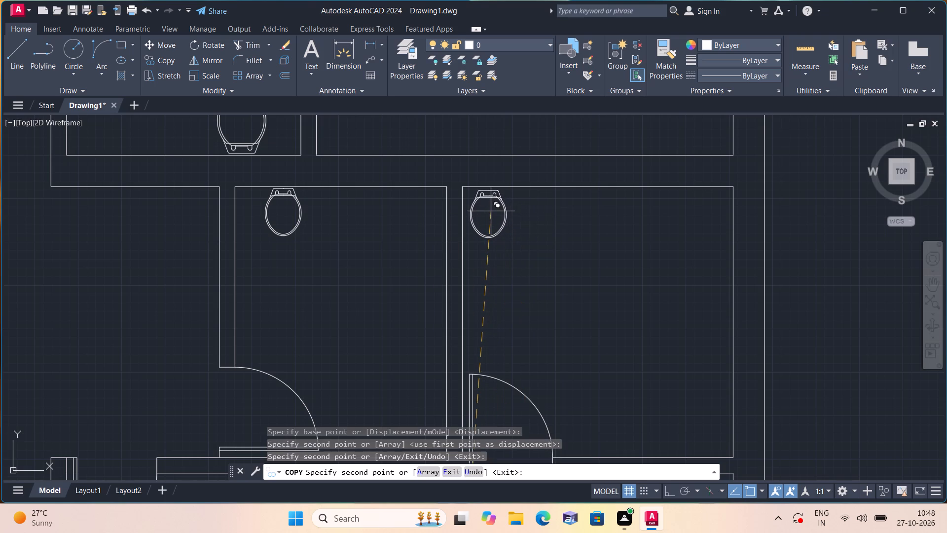
pyautogui.scroll(-1, 519, 221)
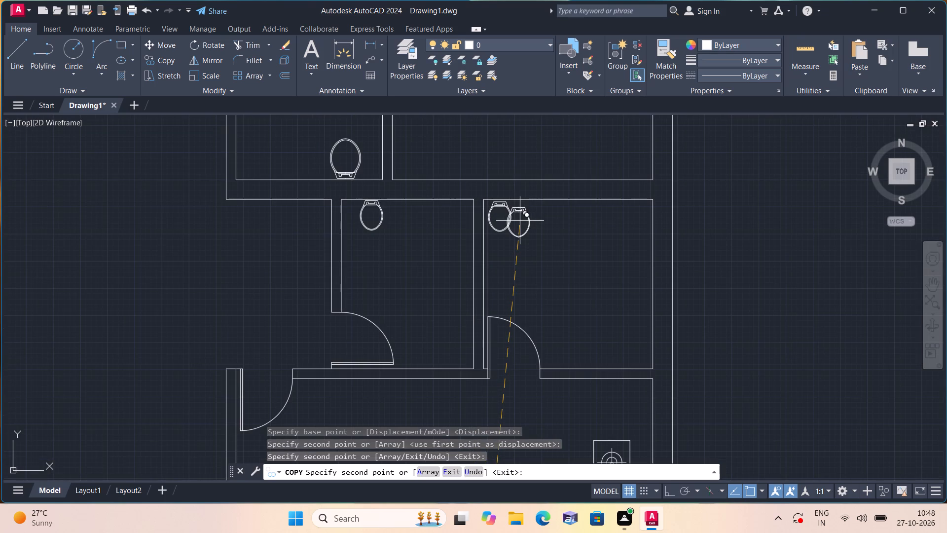
pyautogui.press('Escape')
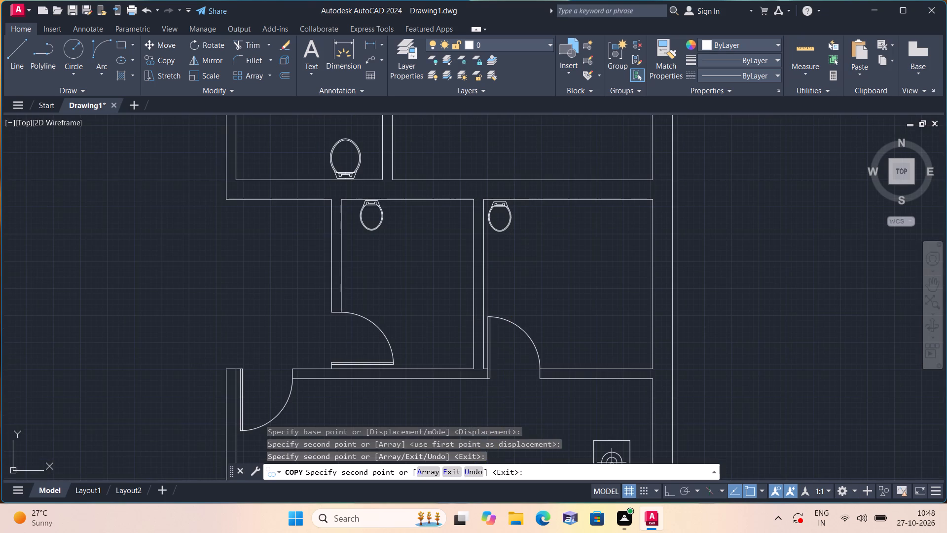
pyautogui.scroll(1, 523, 221)
pyautogui.scroll(-1, 521, 223)
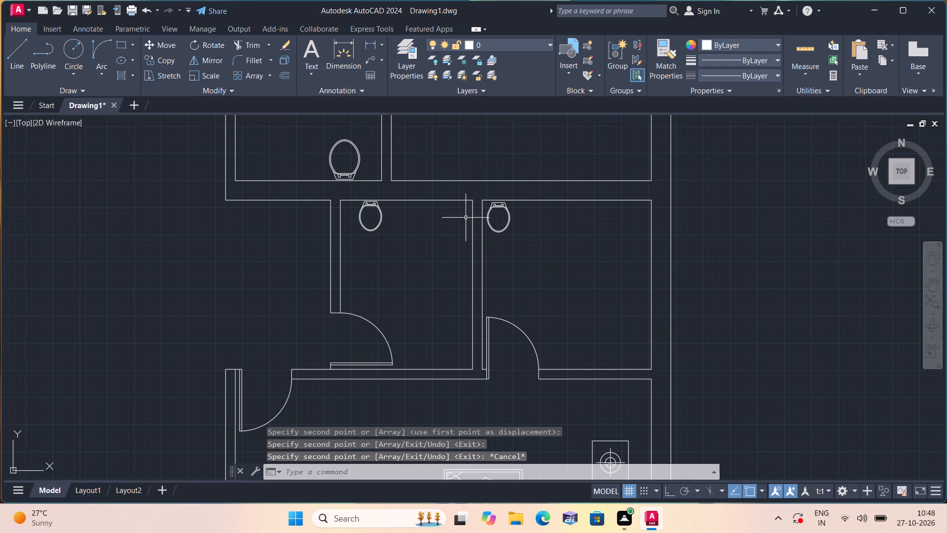
# Move the larger toilet from the small west room below the northeast bedroom to the south wall of the adjoining east room.
pyautogui.moveTo(349, 158); pyautogui.dragTo(395, 283, button='middle')
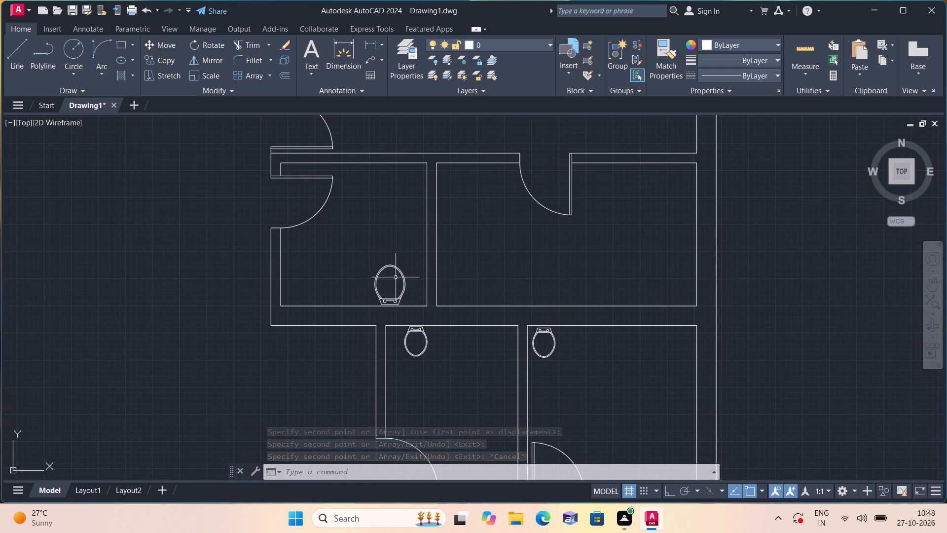
pyautogui.scroll(3, 412, 300)
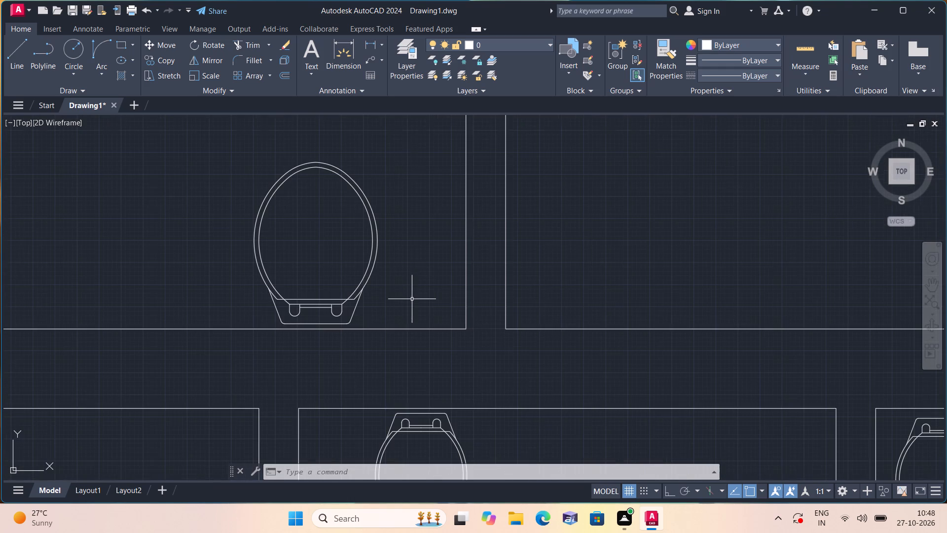
pyautogui.moveTo(404, 304); pyautogui.dragTo(398, 293)
pyautogui.click(200, 227)
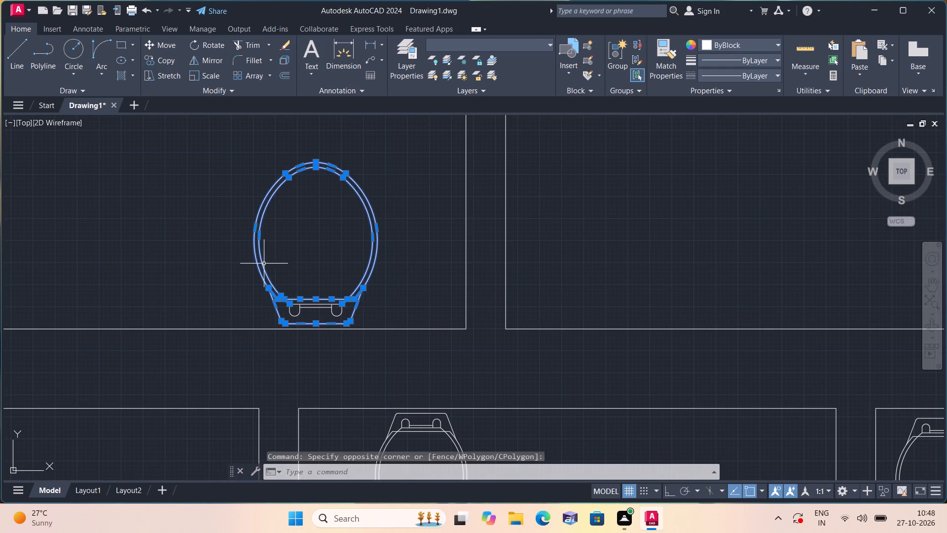
pyautogui.scroll(2, 336, 306)
pyautogui.click(356, 333)
pyautogui.click(207, 262)
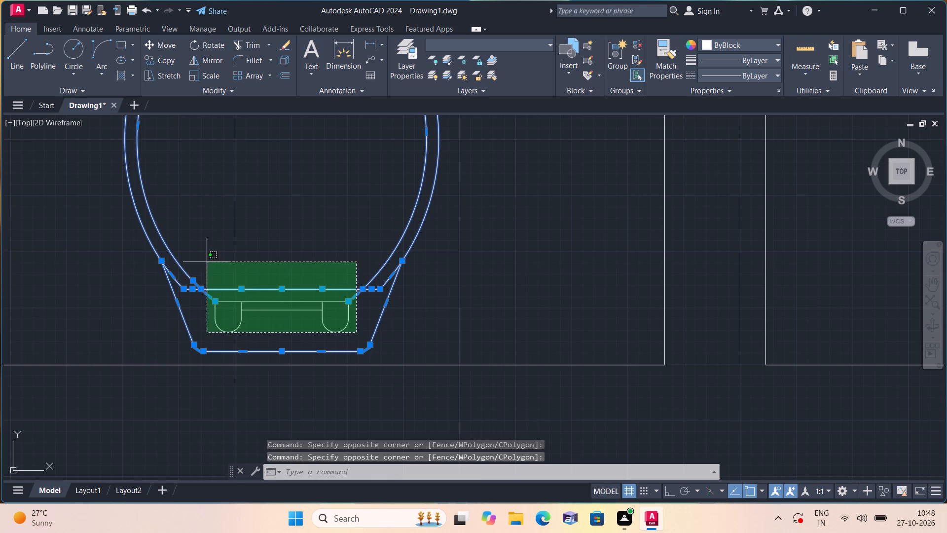
pyautogui.click(163, 44)
pyautogui.click(224, 173)
pyautogui.scroll(-2, 269, 200)
pyautogui.scroll(-1, 561, 212)
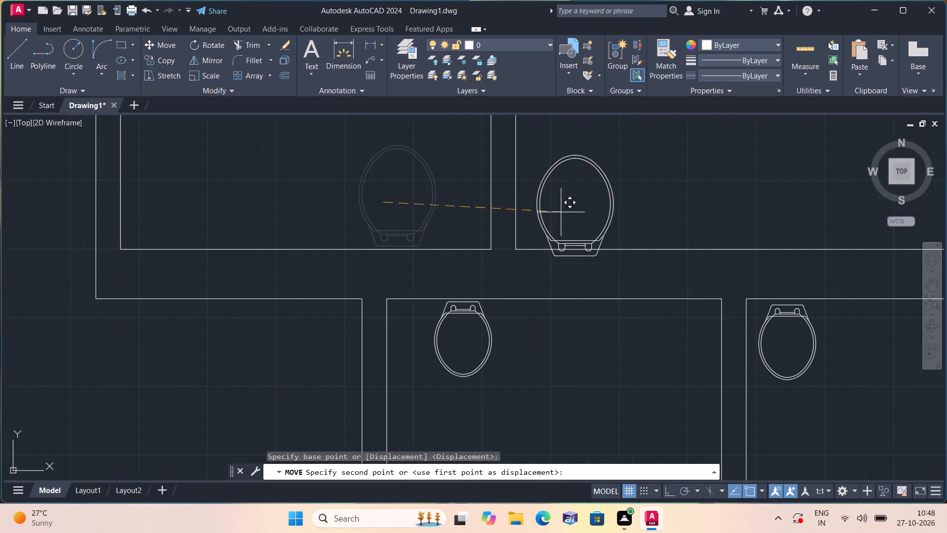
pyautogui.moveTo(562, 208); pyautogui.dragTo(438, 264, button='middle')
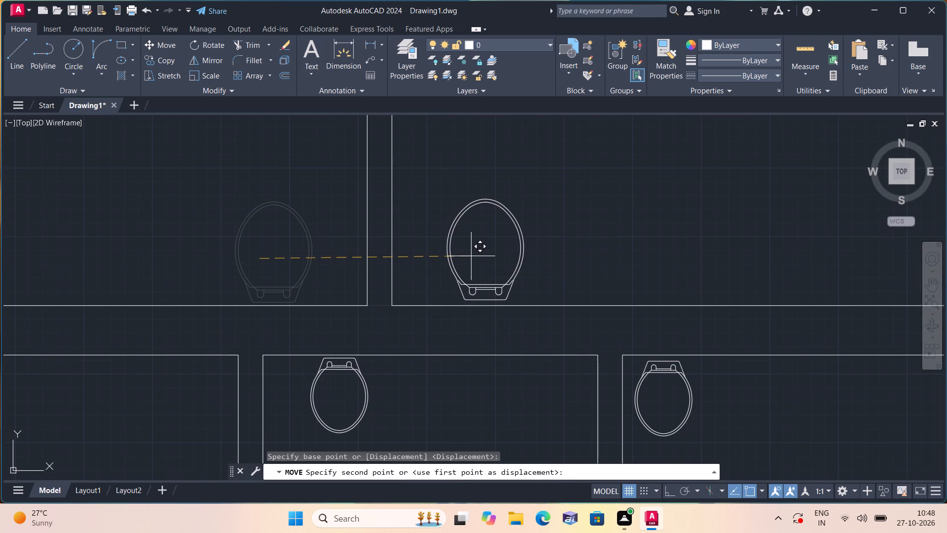
pyautogui.click(471, 256)
# Scale the loose double-bowl sink outside the plan down to about 0.07 times its size from a point in its west bowl.
pyautogui.scroll(-2, 519, 264)
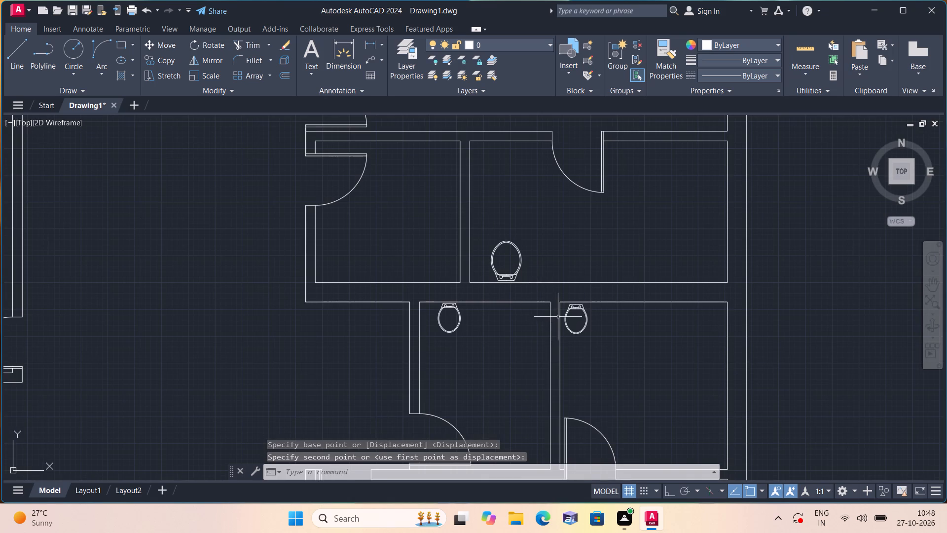
pyautogui.moveTo(612, 354); pyautogui.dragTo(497, 277, button='middle')
pyautogui.scroll(-2, 521, 296)
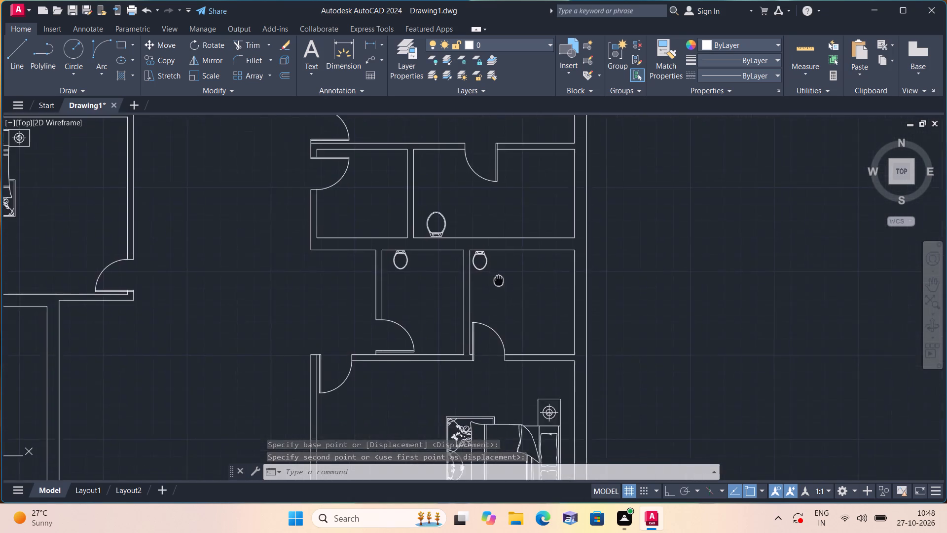
pyautogui.moveTo(497, 277); pyautogui.dragTo(497, 277, button='middle')
pyautogui.scroll(-3, 497, 277)
pyautogui.moveTo(586, 337); pyautogui.dragTo(488, 275, button='middle')
pyautogui.scroll(-1, 488, 275)
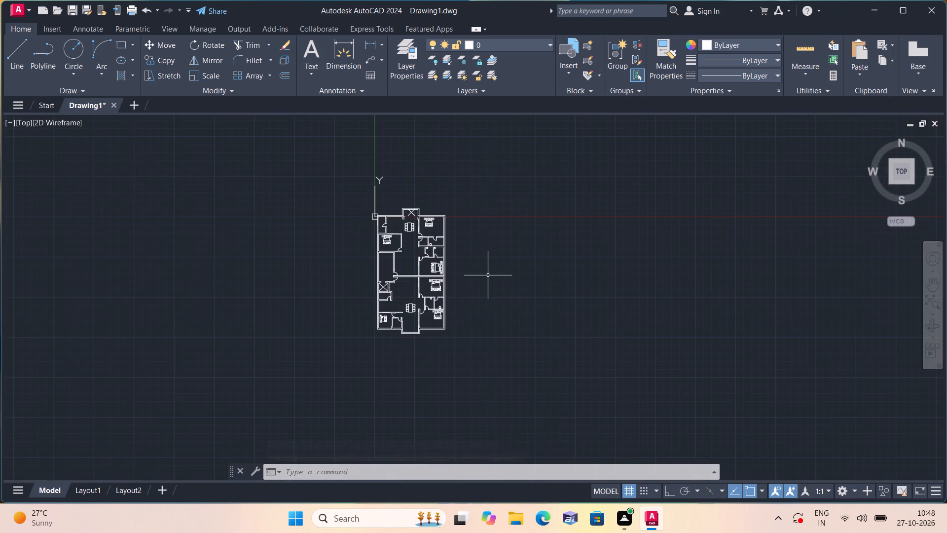
pyautogui.moveTo(513, 310); pyautogui.dragTo(438, 301, button='middle')
pyautogui.scroll(-1, 513, 310)
pyautogui.scroll(-3, 437, 301)
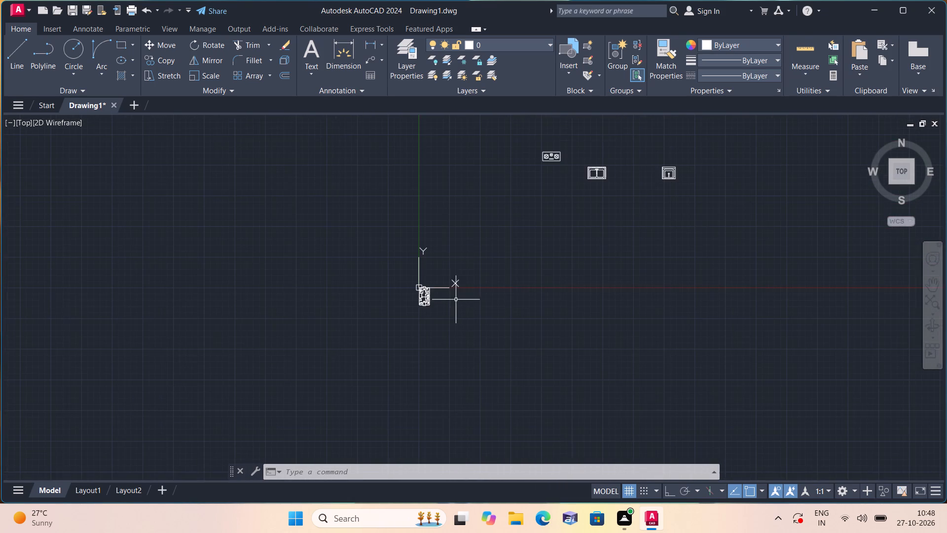
pyautogui.moveTo(470, 274); pyautogui.dragTo(417, 381, button='middle')
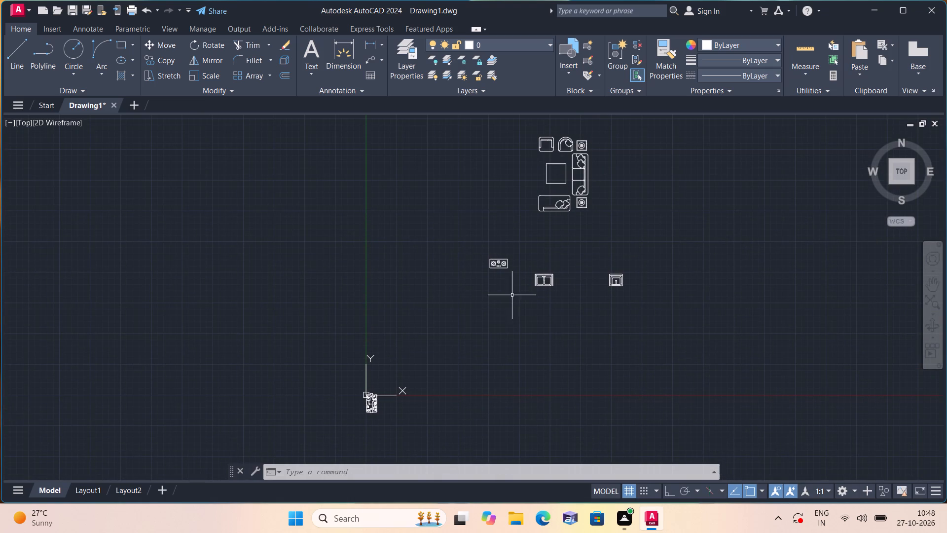
pyautogui.scroll(2, 536, 292)
pyautogui.moveTo(602, 282); pyautogui.dragTo(600, 274)
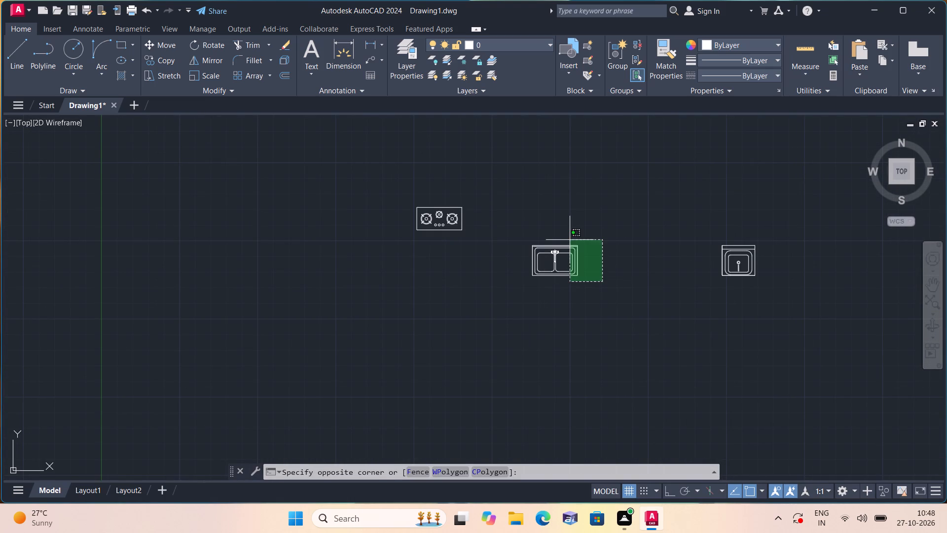
pyautogui.click(563, 240)
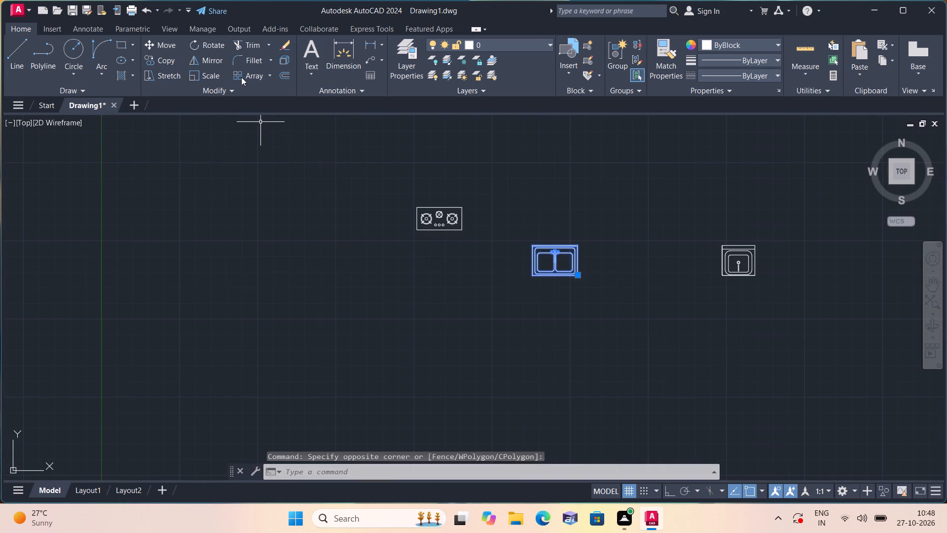
pyautogui.click(211, 76)
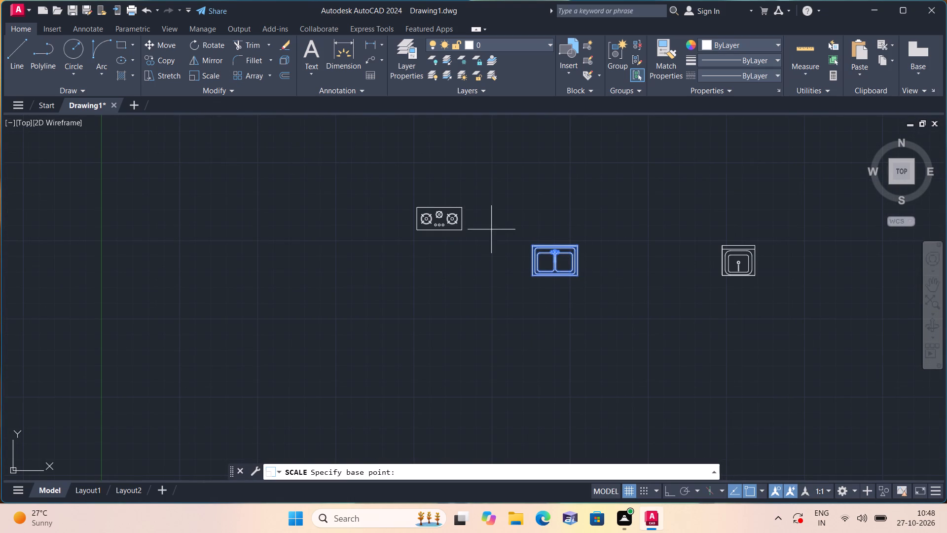
pyautogui.scroll(4, 557, 270)
pyautogui.click(512, 243)
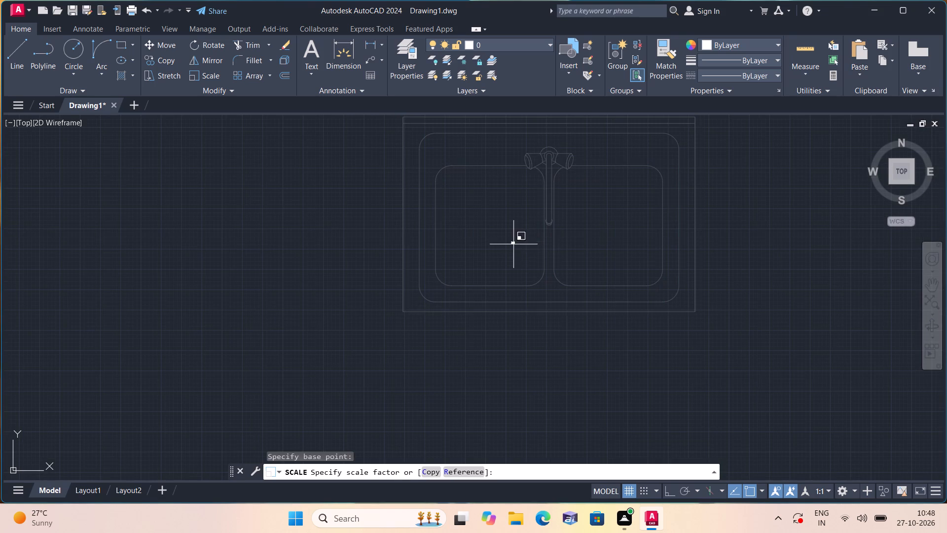
pyautogui.click(519, 249)
# Move the reduced double-bowl sink to the north wall of the dining area, just east of the small northwest room.
pyautogui.click(517, 244)
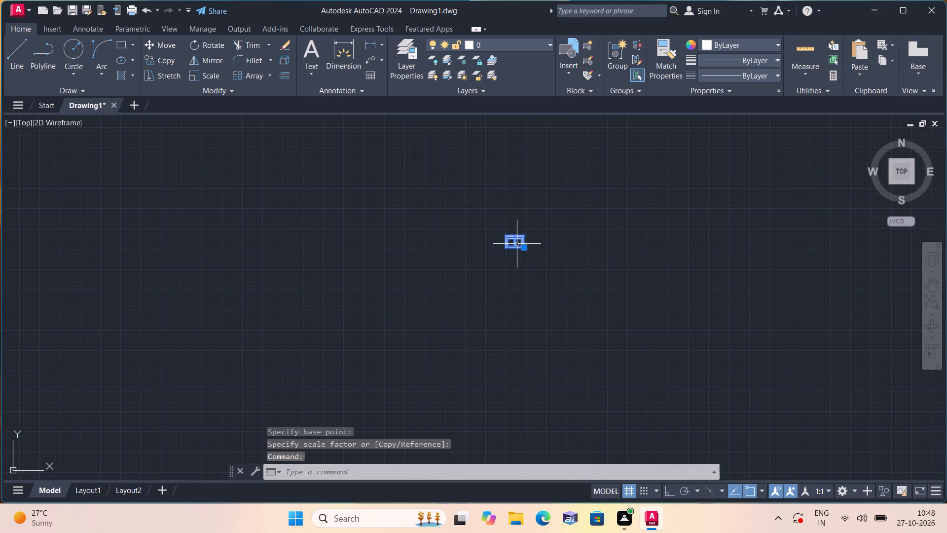
pyautogui.click(522, 247)
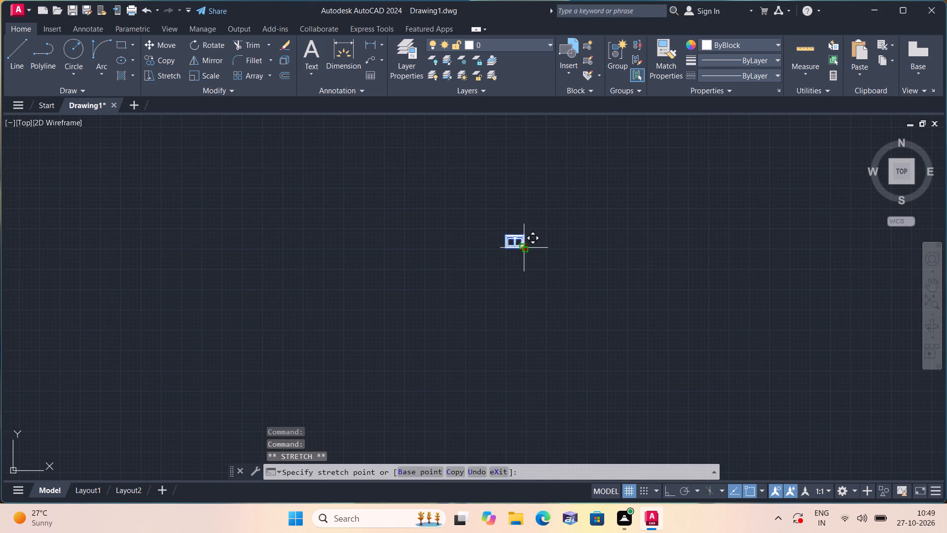
pyautogui.scroll(-2, 513, 271)
pyautogui.moveTo(337, 332); pyautogui.dragTo(476, 293, button='middle')
pyautogui.scroll(-1, 286, 312)
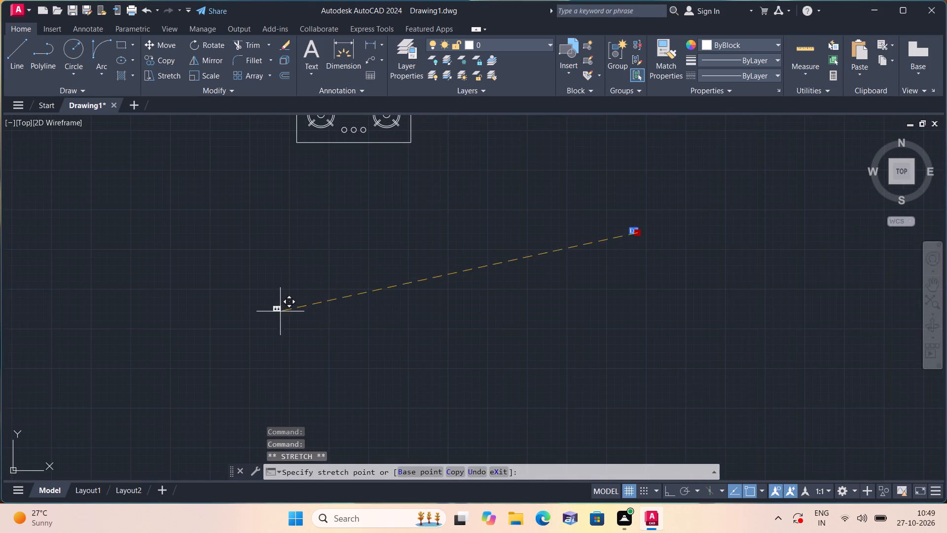
pyautogui.scroll(-2, 287, 313)
pyautogui.moveTo(212, 320); pyautogui.dragTo(437, 186, button='middle')
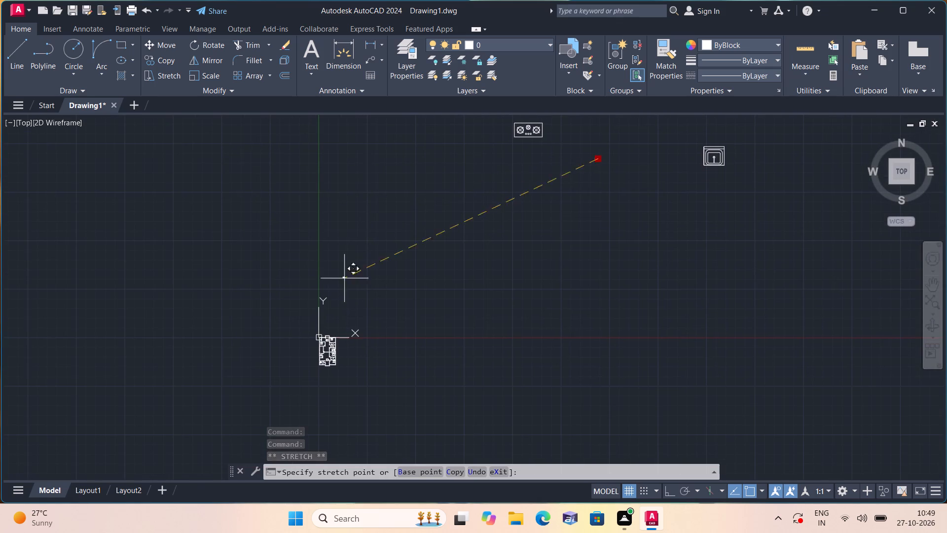
pyautogui.scroll(3, 264, 403)
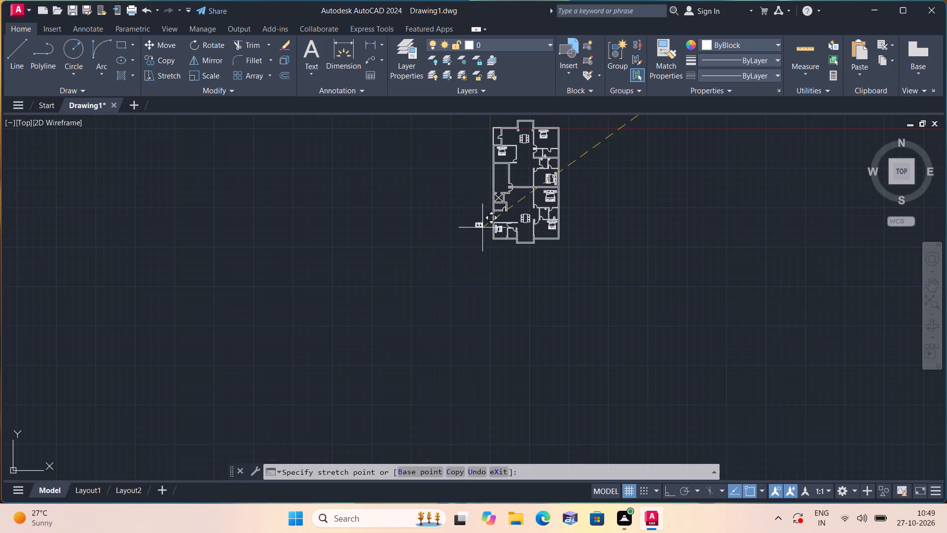
pyautogui.scroll(5, 519, 135)
pyautogui.moveTo(430, 197); pyautogui.dragTo(418, 288, button='middle')
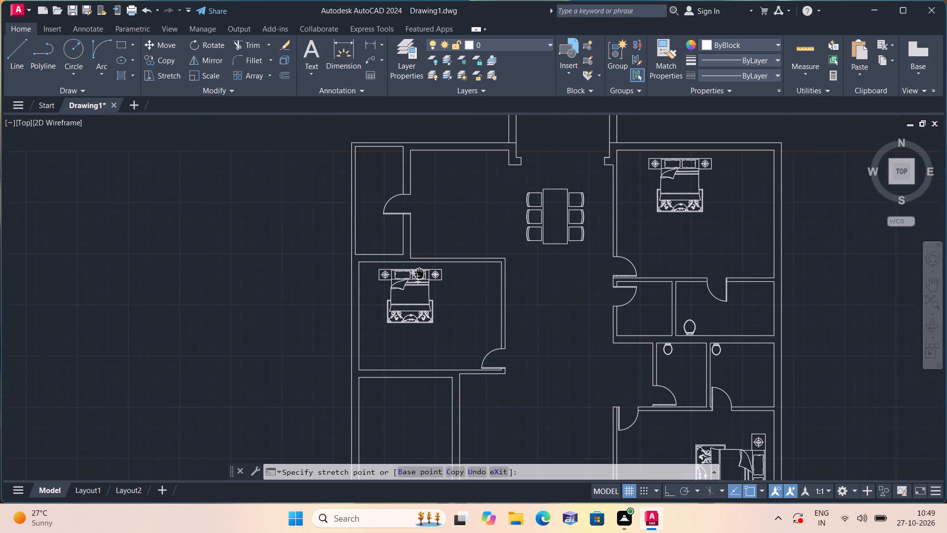
pyautogui.moveTo(418, 288); pyautogui.dragTo(419, 308, button='middle')
pyautogui.scroll(2, 470, 223)
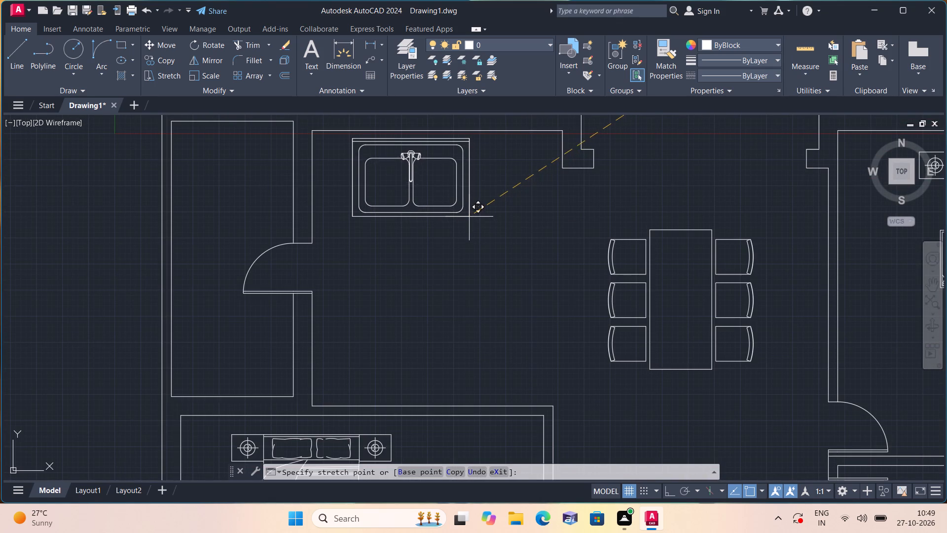
pyautogui.click(469, 215)
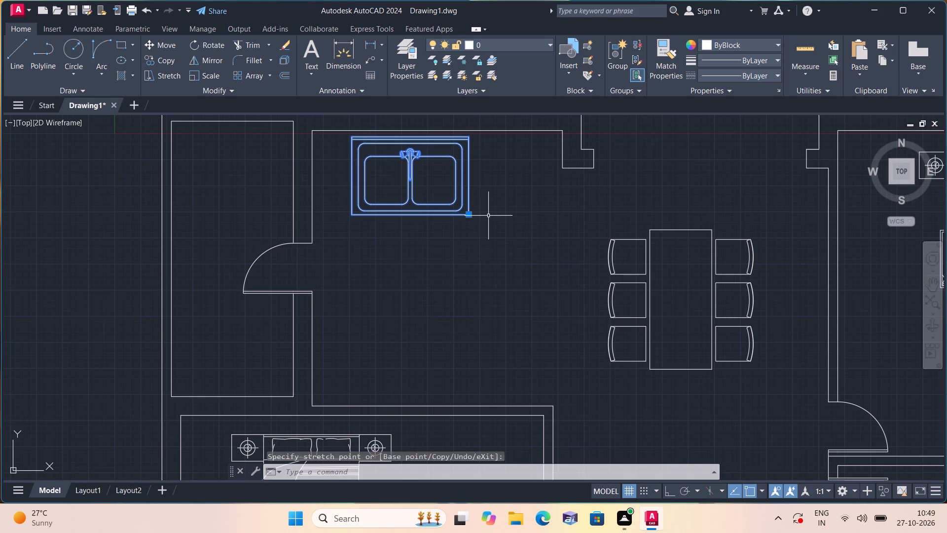
pyautogui.press('Escape')
# Scale the loose living-room furniture set outside the plan down to about one-eighth of its size, based inside its square coffee table.
pyautogui.scroll(-1, 474, 237)
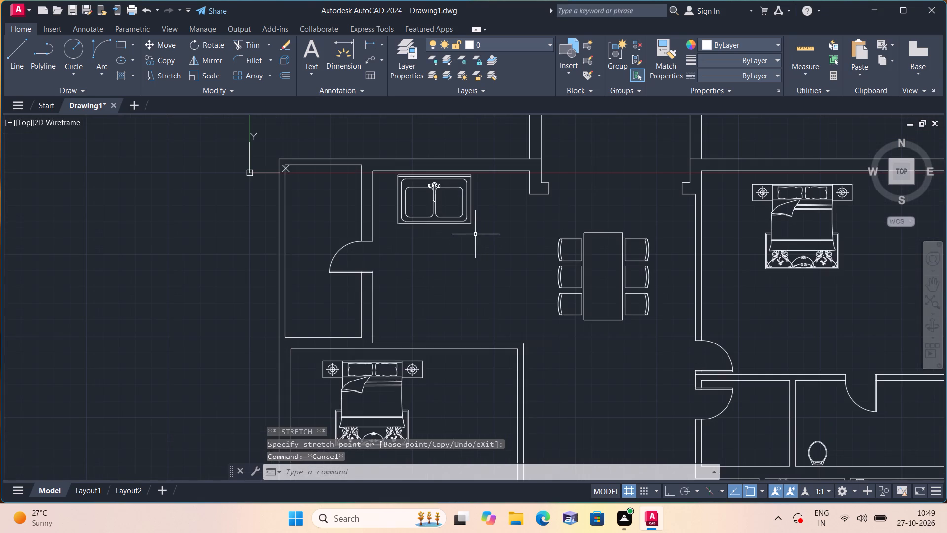
pyautogui.moveTo(476, 238); pyautogui.dragTo(312, 248, button='middle')
pyautogui.scroll(-1, 476, 238)
pyautogui.scroll(-1, 314, 249)
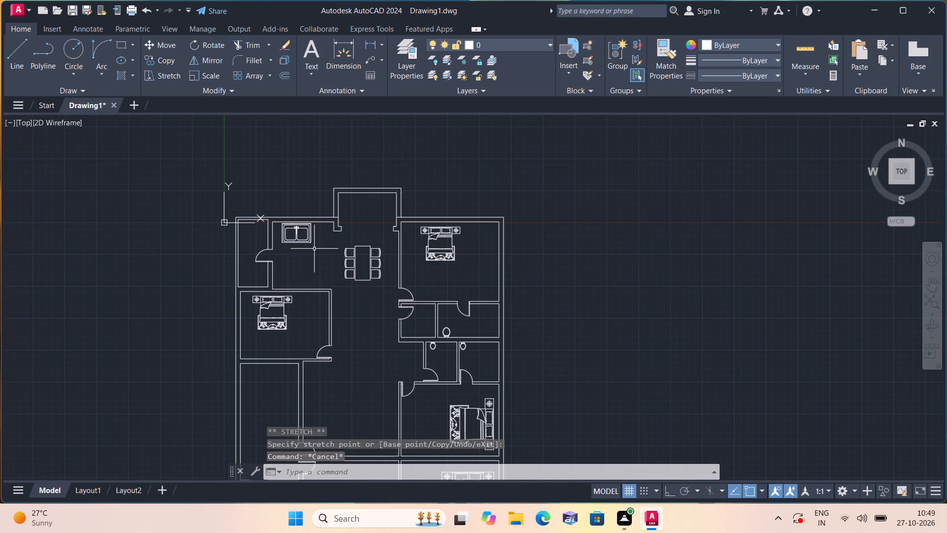
pyautogui.scroll(-1, 372, 262)
pyautogui.moveTo(537, 288); pyautogui.dragTo(536, 288, button='middle')
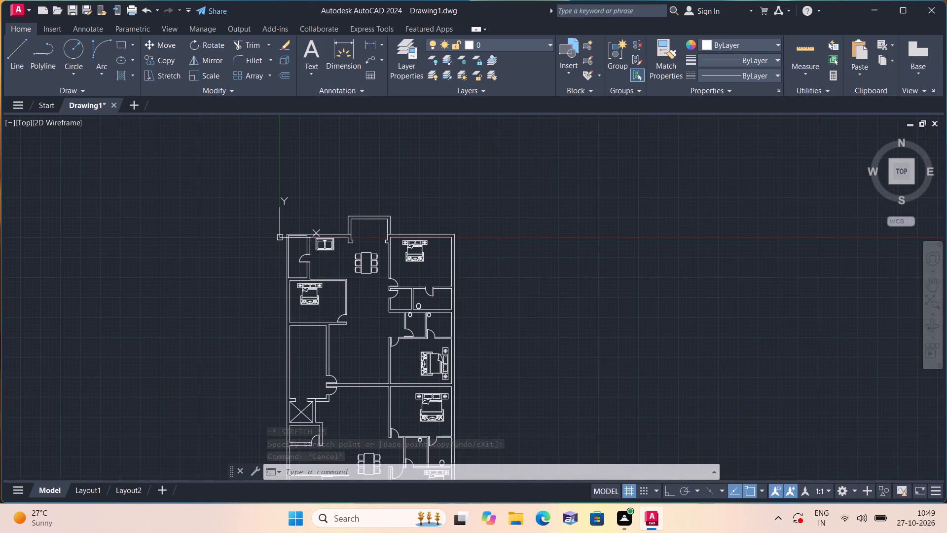
pyautogui.moveTo(536, 288); pyautogui.dragTo(467, 257, button='middle')
pyautogui.scroll(-2, 488, 271)
pyautogui.moveTo(567, 313); pyautogui.dragTo(442, 292, button='middle')
pyautogui.scroll(-1, 443, 292)
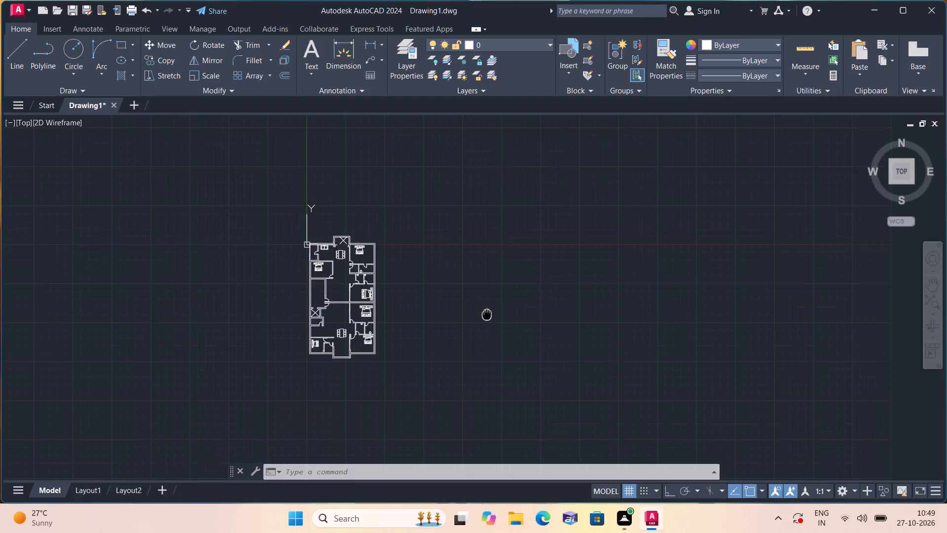
pyautogui.scroll(-4, 442, 292)
pyautogui.scroll(1, 505, 191)
pyautogui.moveTo(497, 192); pyautogui.dragTo(483, 344, button='middle')
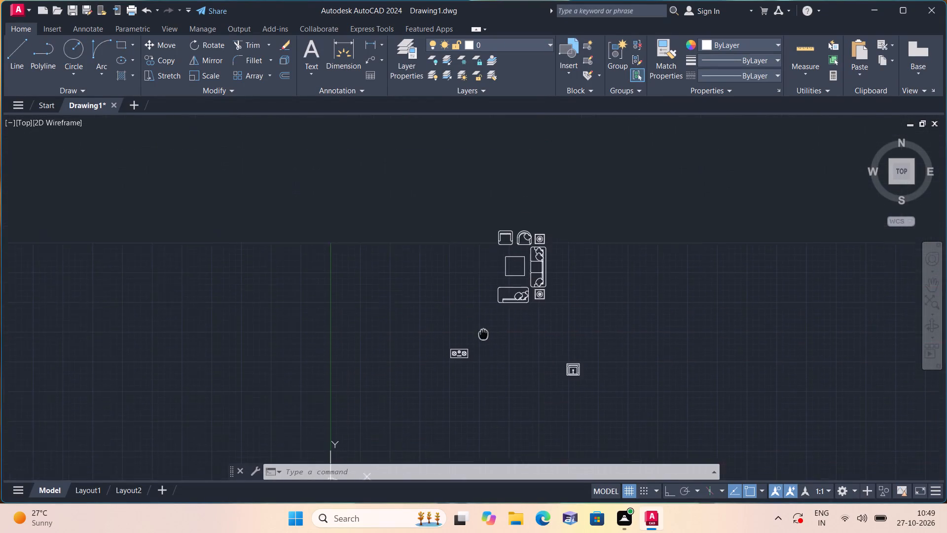
pyautogui.moveTo(483, 344); pyautogui.dragTo(481, 355, button='middle')
pyautogui.scroll(2, 579, 316)
pyautogui.moveTo(526, 388); pyautogui.dragTo(507, 346)
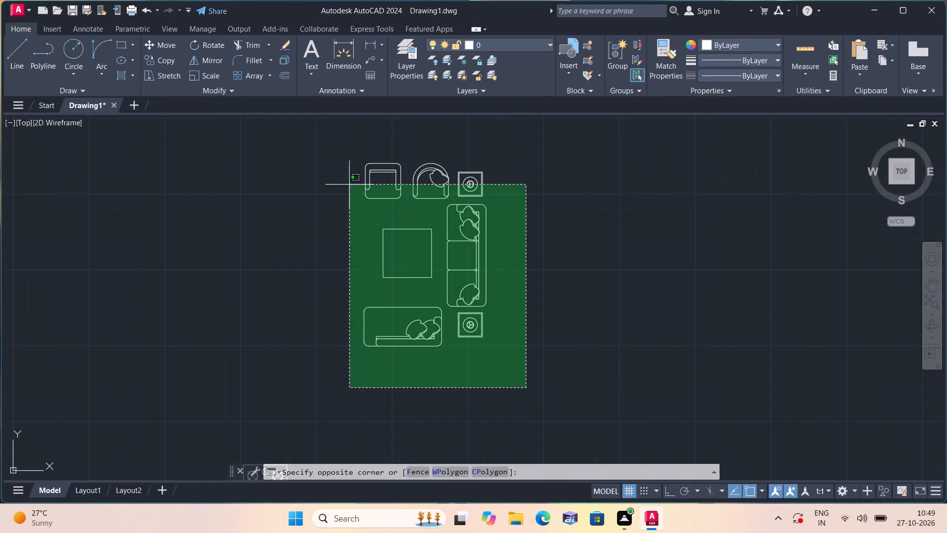
pyautogui.click(310, 147)
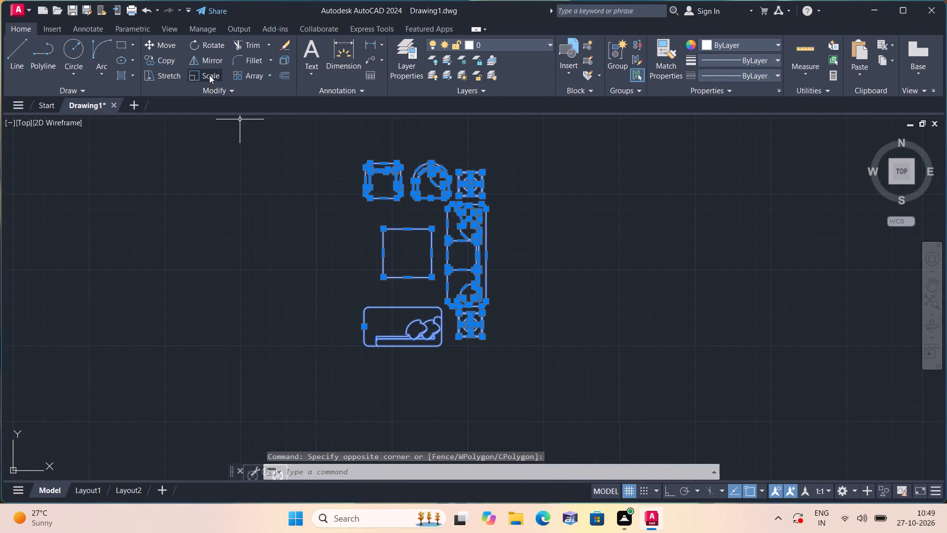
pyautogui.click(209, 73)
pyautogui.click(407, 255)
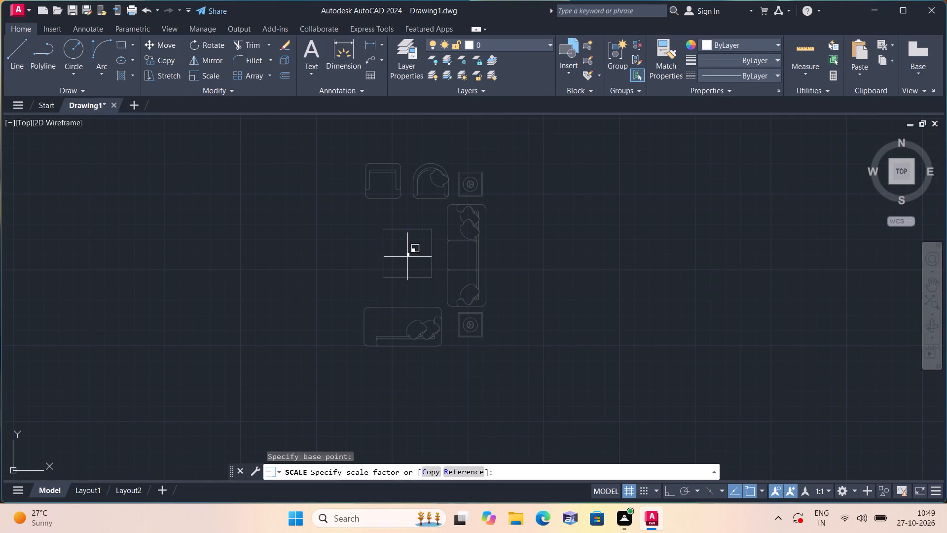
pyautogui.click(410, 266)
pyautogui.click(410, 266)
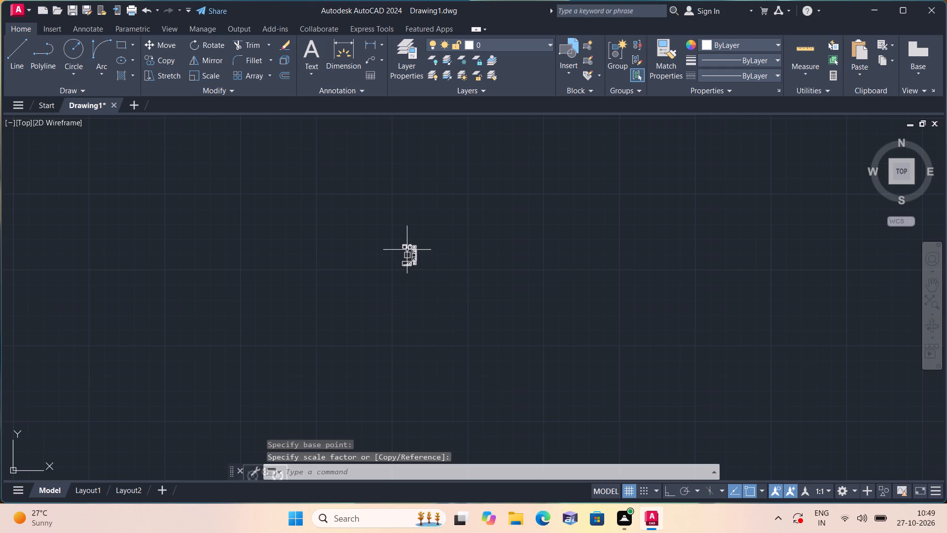
# Move the reduced living-room set from its distant spot to the empty area just east of the floor plan.
pyautogui.moveTo(454, 306); pyautogui.dragTo(448, 292)
pyautogui.click(387, 219)
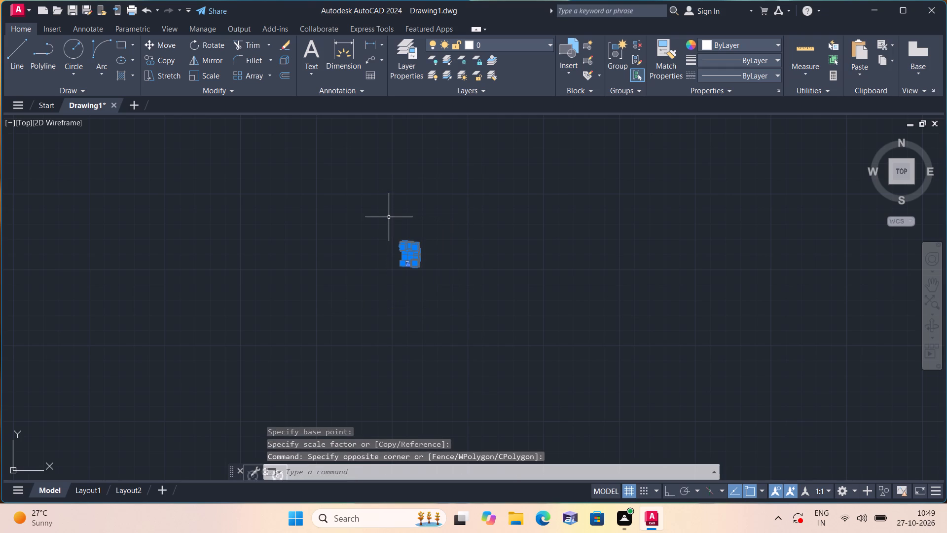
pyautogui.click(159, 42)
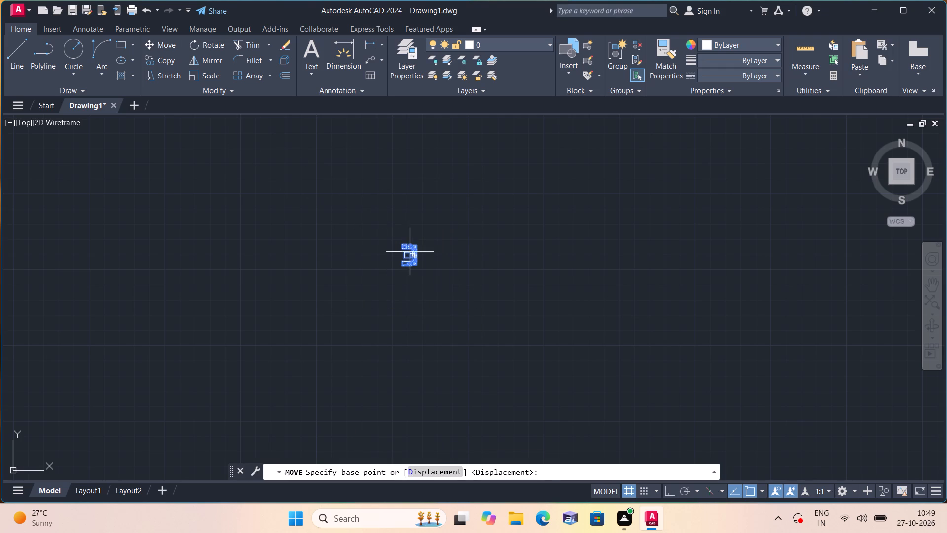
pyautogui.click(410, 252)
pyautogui.scroll(-2, 401, 281)
pyautogui.moveTo(371, 316); pyautogui.dragTo(423, 237, button='middle')
pyautogui.scroll(-1, 397, 279)
pyautogui.scroll(3, 341, 328)
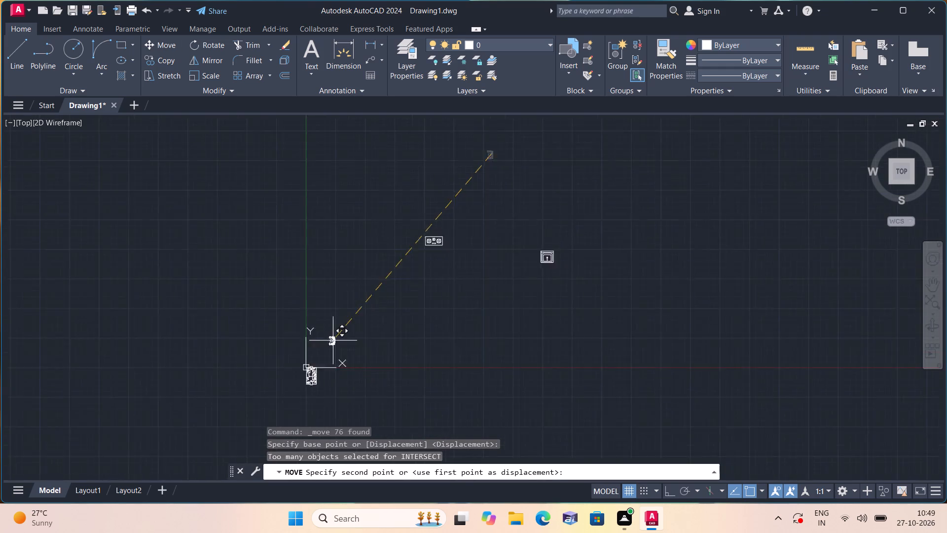
pyautogui.scroll(3, 310, 359)
pyautogui.moveTo(313, 360); pyautogui.dragTo(363, 129, button='middle')
pyautogui.scroll(1, 350, 320)
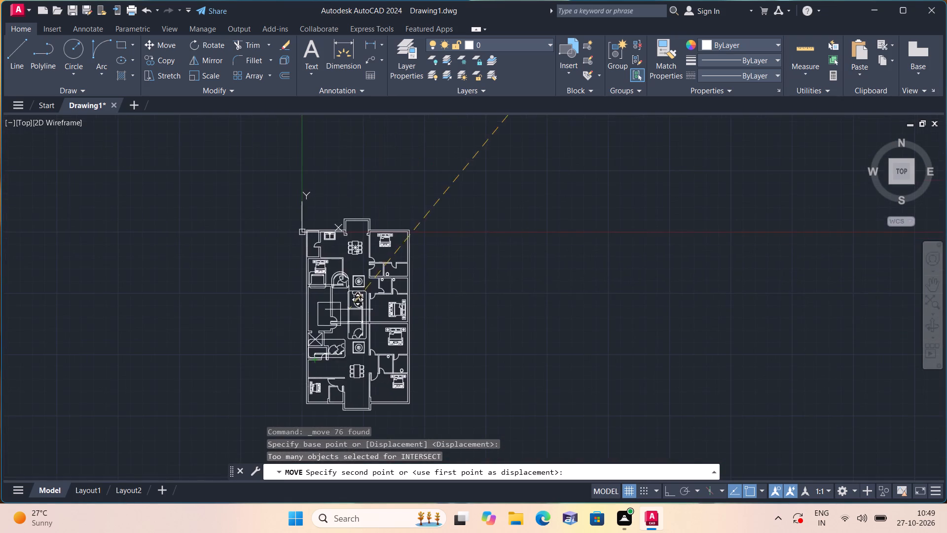
pyautogui.scroll(2, 351, 322)
pyautogui.scroll(-1, 644, 274)
pyautogui.moveTo(643, 274); pyautogui.dragTo(450, 272, button='middle')
pyautogui.scroll(-1, 430, 260)
pyautogui.click(584, 255)
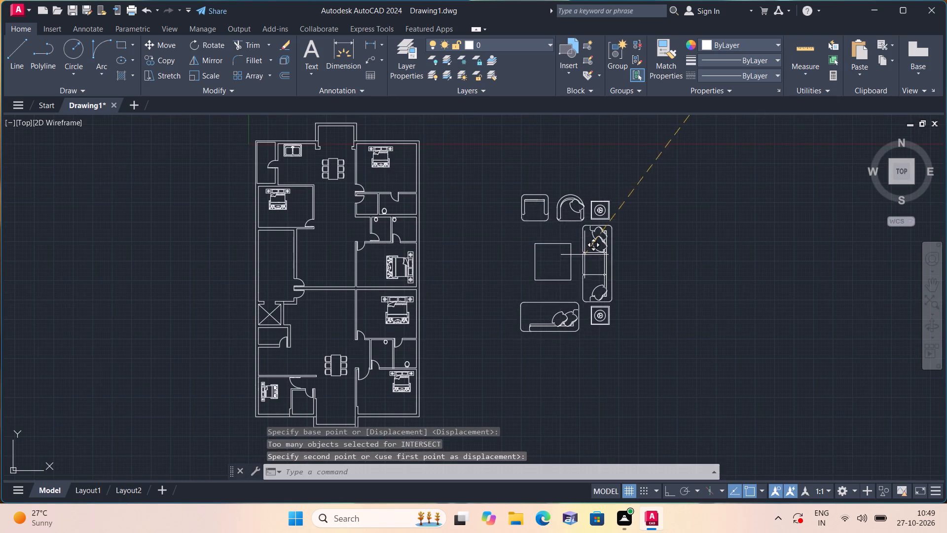
# Scale the living-room set beside the plan down again to about a quarter of its size, based inside its coffee table.
pyautogui.moveTo(624, 381); pyautogui.dragTo(618, 340)
pyautogui.click(499, 175)
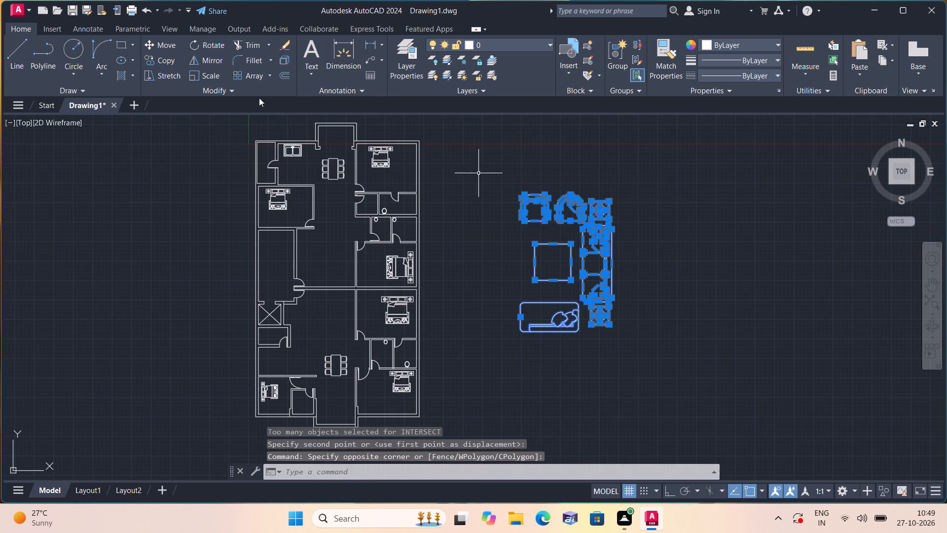
pyautogui.click(207, 73)
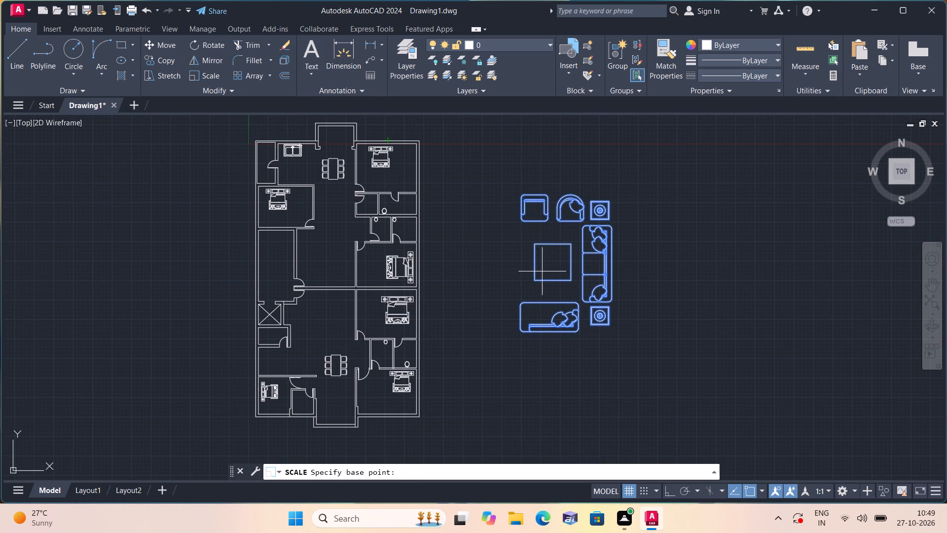
pyautogui.click(554, 270)
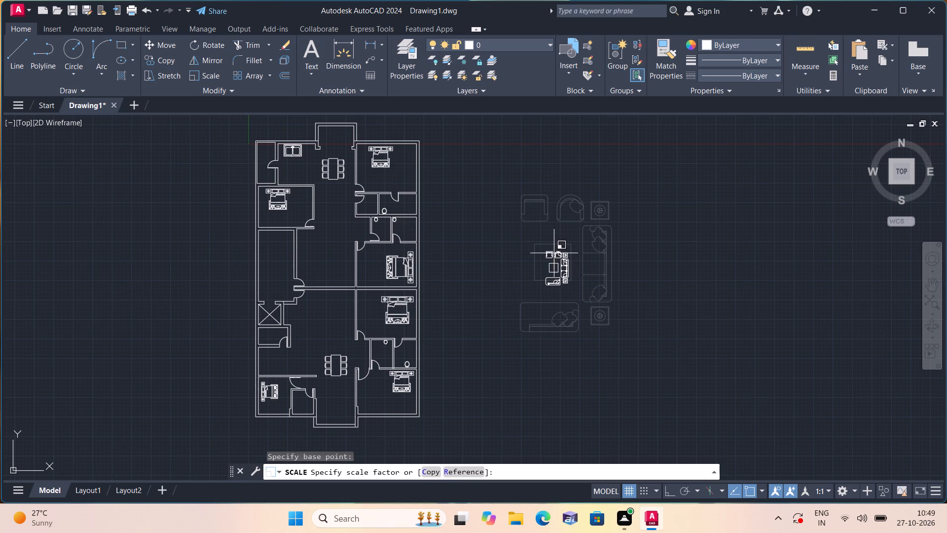
pyautogui.click(554, 253)
# Move the living-room set into the northern unit's hall, with the long sofa along the east wall near the southeast corner.
pyautogui.moveTo(593, 319); pyautogui.dragTo(585, 299)
pyautogui.click(532, 208)
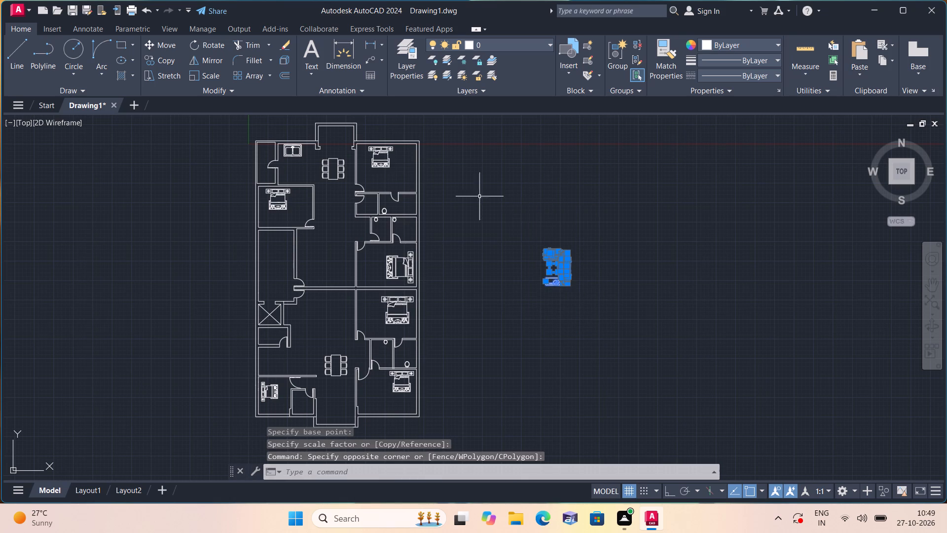
pyautogui.click(163, 45)
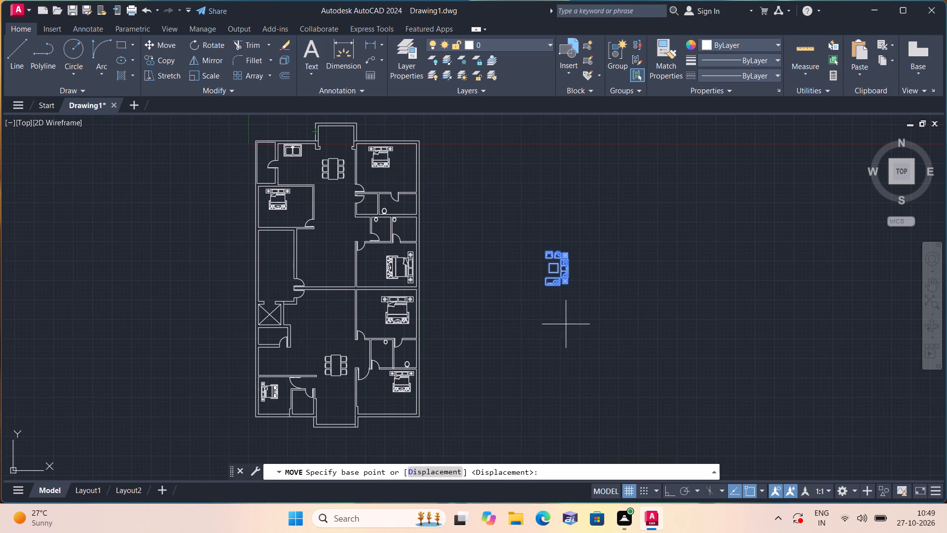
pyautogui.click(556, 279)
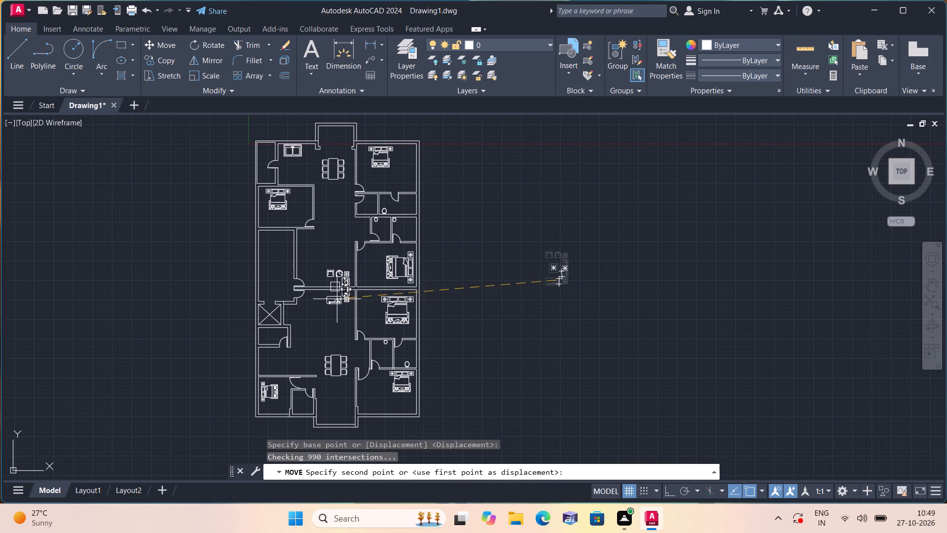
pyautogui.scroll(3, 308, 284)
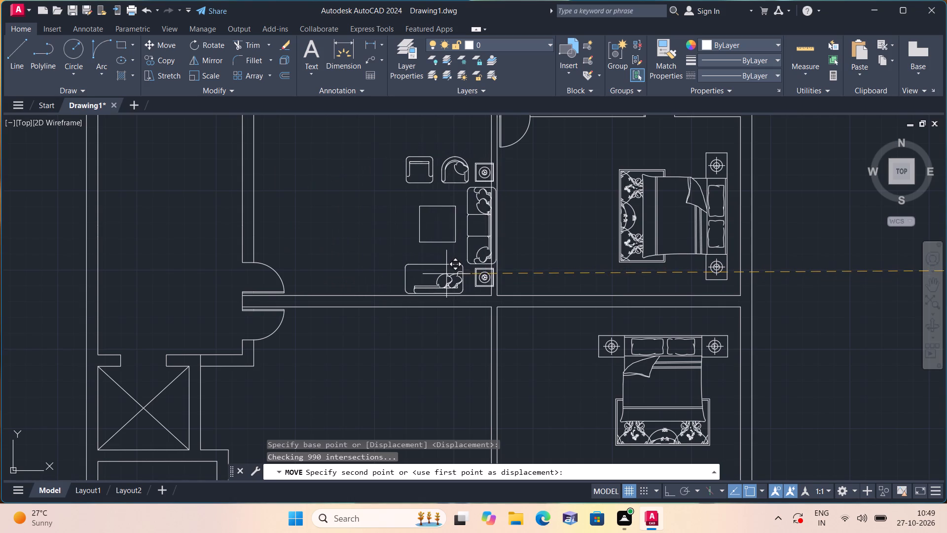
pyautogui.click(433, 269)
# Copy the whole living-room set to the southern unit's hall, just below the dividing wall and alongside the east wall.
pyautogui.scroll(1, 443, 275)
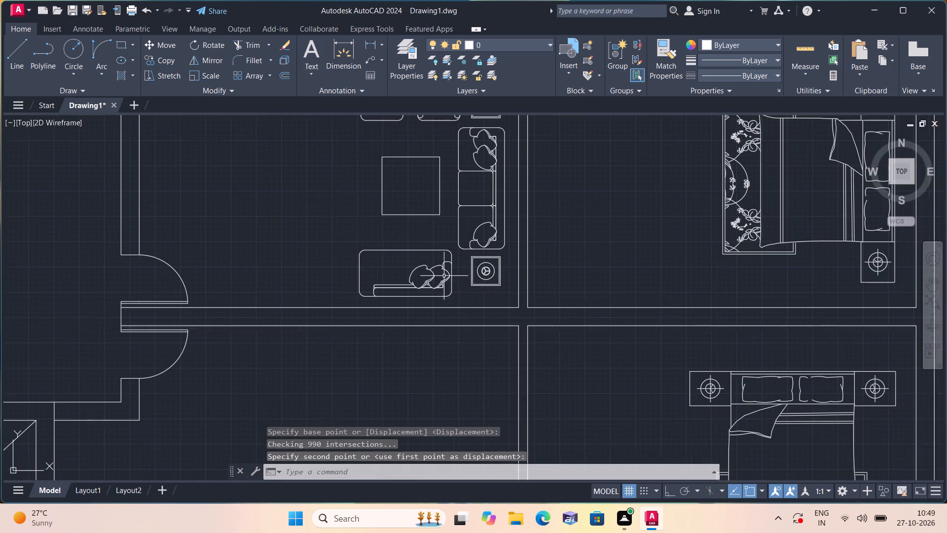
pyautogui.scroll(2, 479, 295)
pyautogui.click(551, 299)
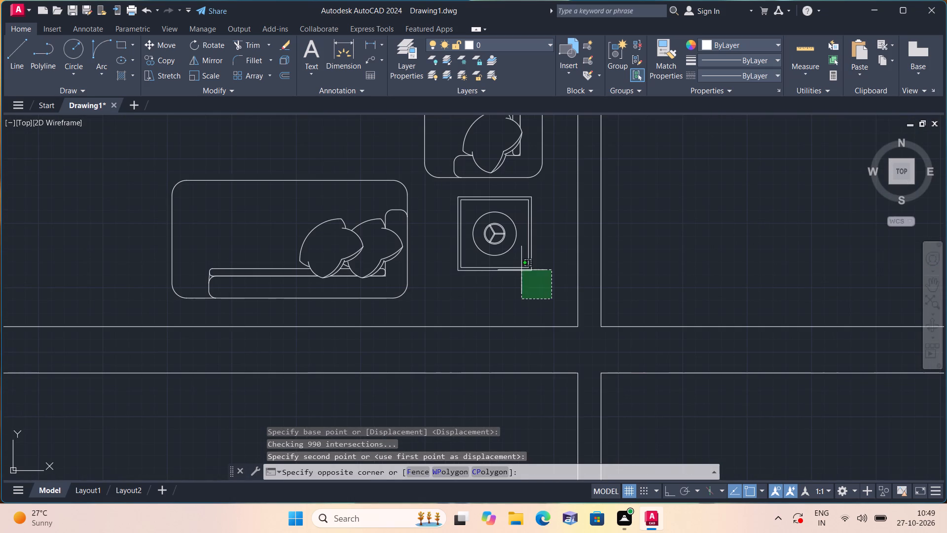
pyautogui.moveTo(242, 175); pyautogui.dragTo(367, 367, button='middle')
pyautogui.scroll(-1, 368, 364)
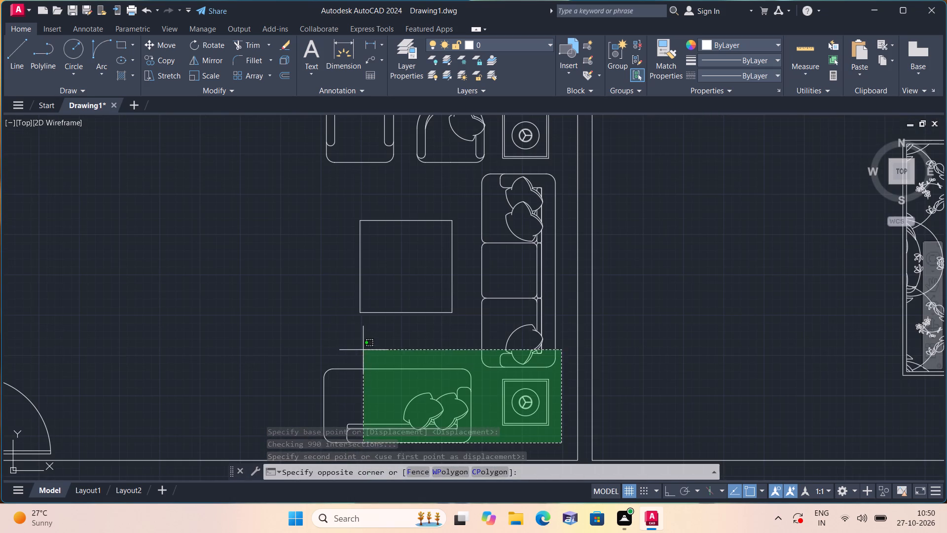
pyautogui.moveTo(291, 246); pyautogui.dragTo(322, 350, button='middle')
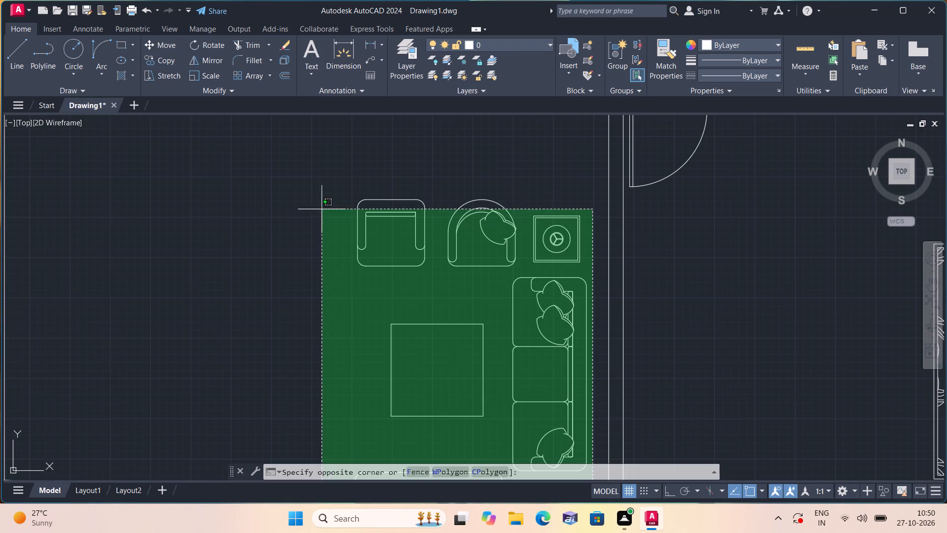
pyautogui.click(318, 182)
pyautogui.click(162, 59)
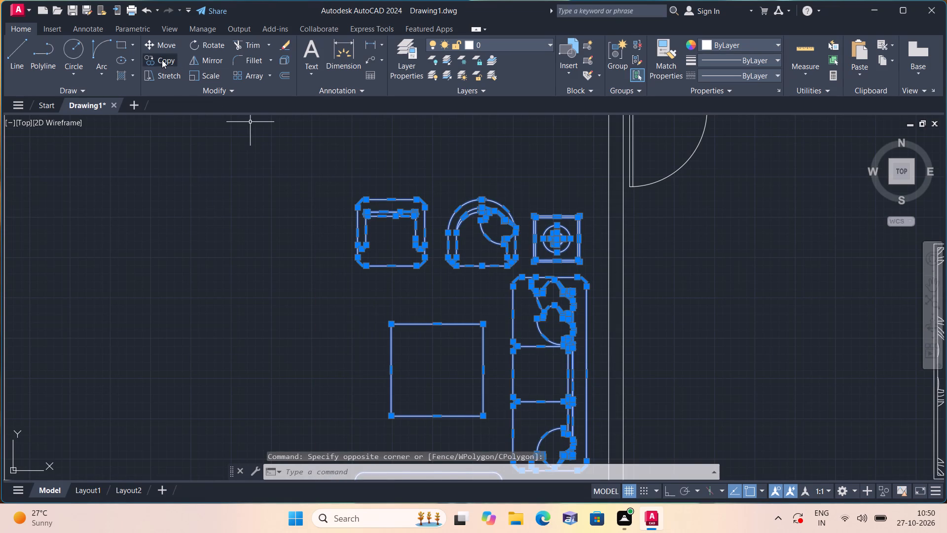
pyautogui.click(458, 351)
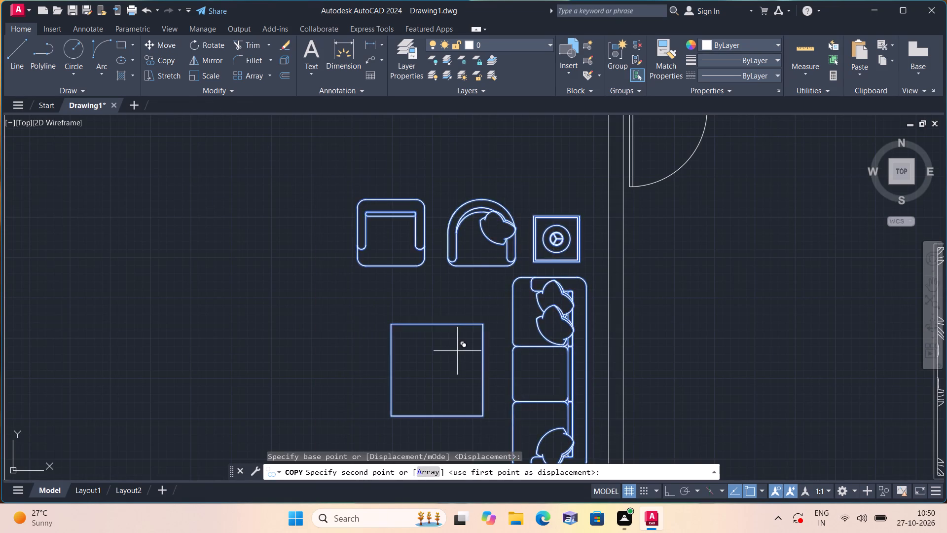
pyautogui.moveTo(456, 347); pyautogui.dragTo(412, 212, button='middle')
pyautogui.scroll(-3, 456, 346)
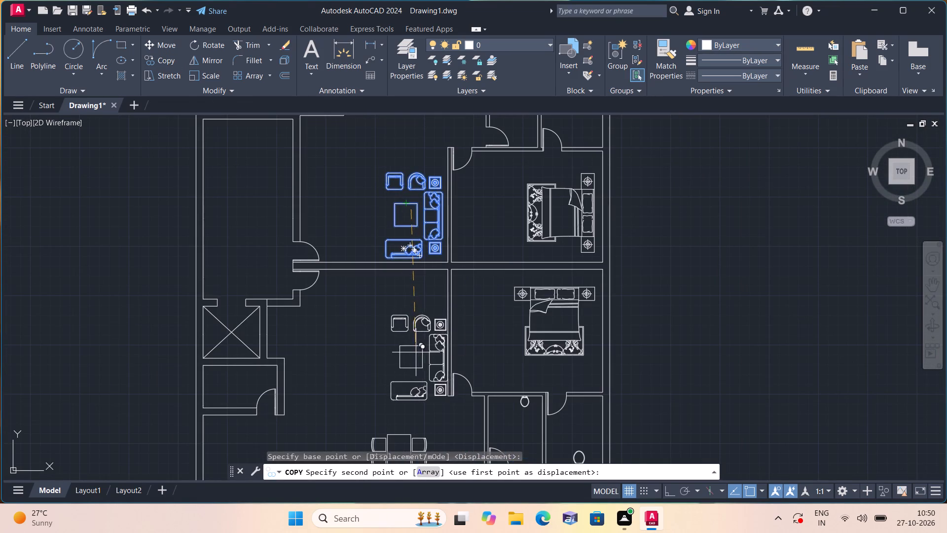
pyautogui.scroll(3, 418, 333)
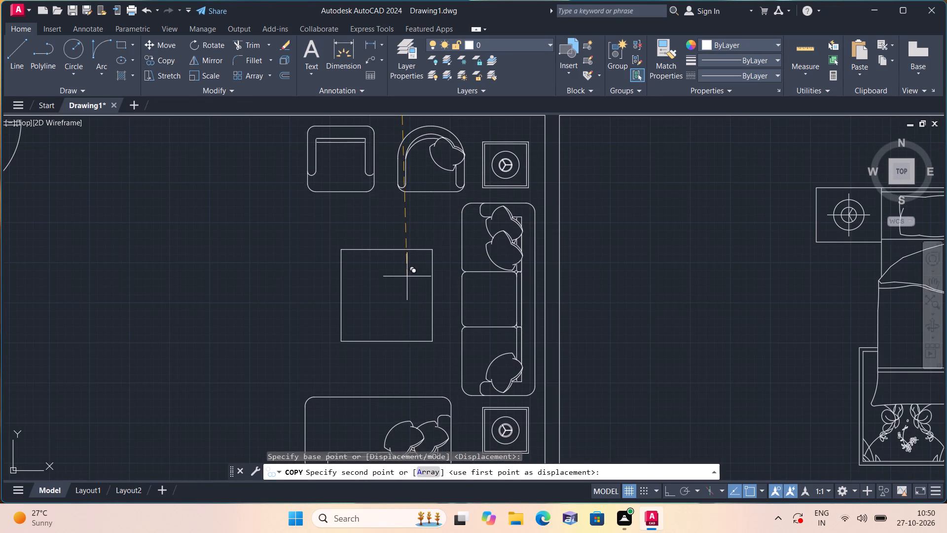
pyautogui.click(405, 272)
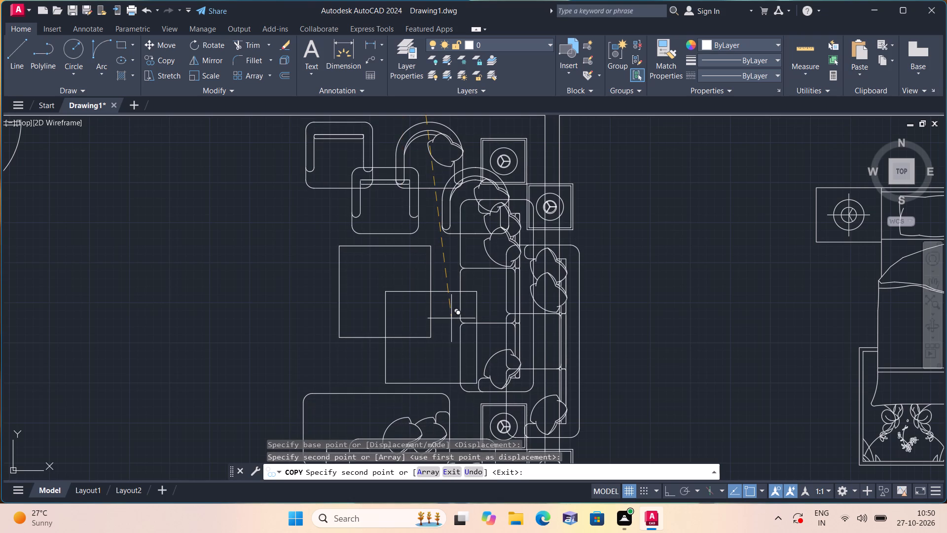
pyautogui.press('Escape')
# Copy the double-bowl sink from the northern unit's kitchen to the empty area just west of the floor plan.
pyautogui.scroll(-3, 463, 327)
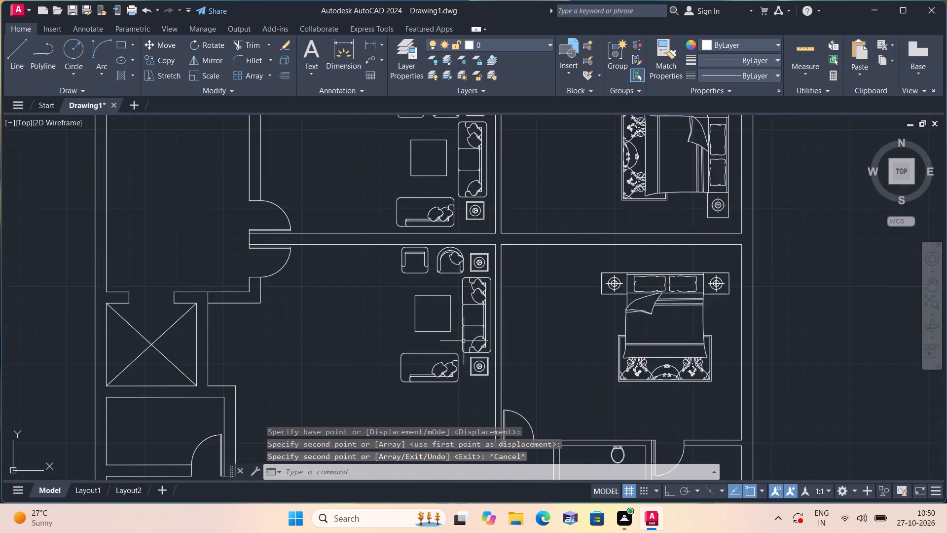
pyautogui.scroll(-2, 464, 341)
pyautogui.moveTo(453, 327); pyautogui.dragTo(402, 307, button='middle')
pyautogui.scroll(-1, 402, 307)
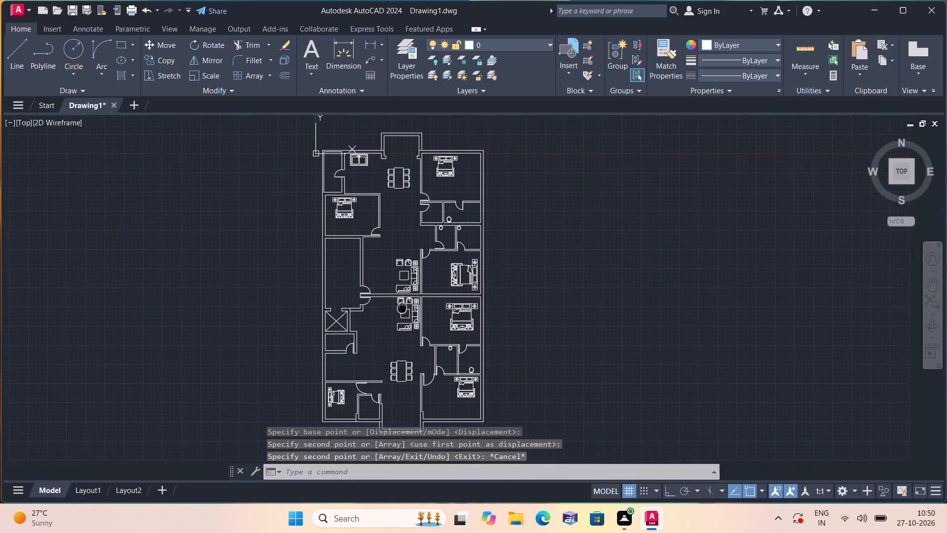
pyautogui.moveTo(478, 322); pyautogui.dragTo(427, 302, button='middle')
pyautogui.scroll(-1, 447, 307)
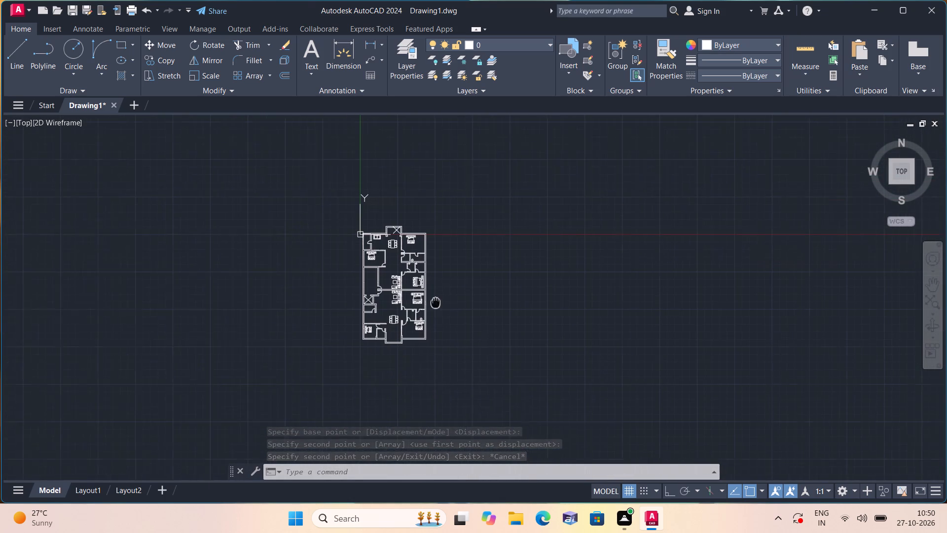
pyautogui.scroll(2, 369, 258)
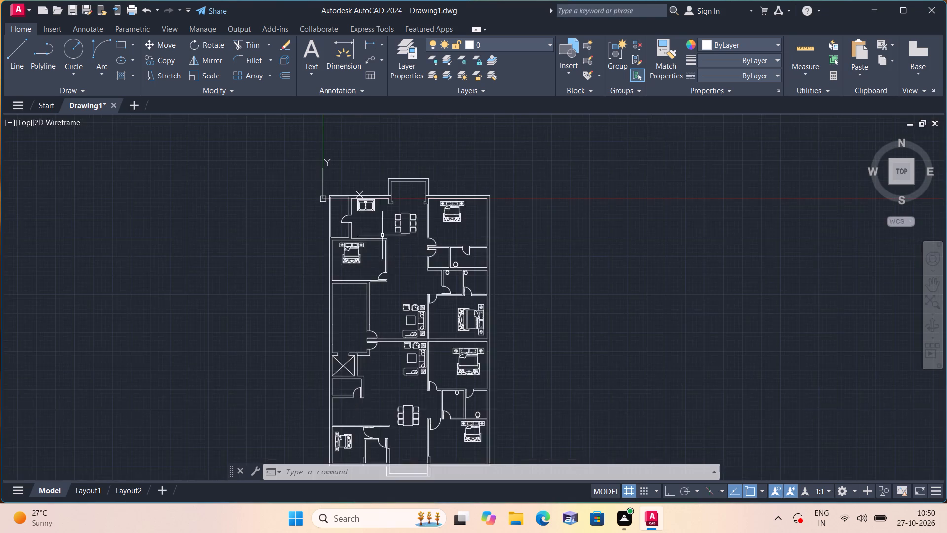
pyautogui.scroll(3, 381, 227)
pyautogui.click(319, 168)
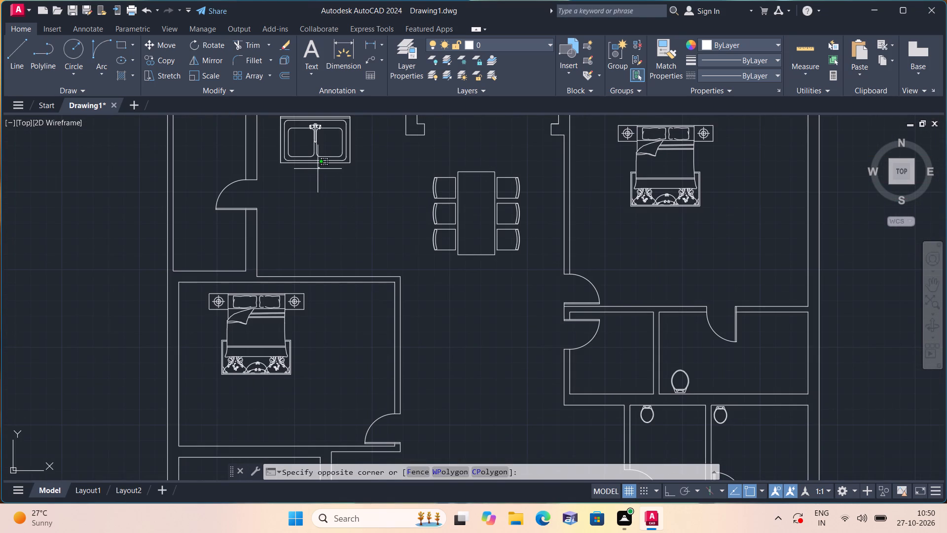
pyautogui.moveTo(316, 158); pyautogui.dragTo(327, 180, button='middle')
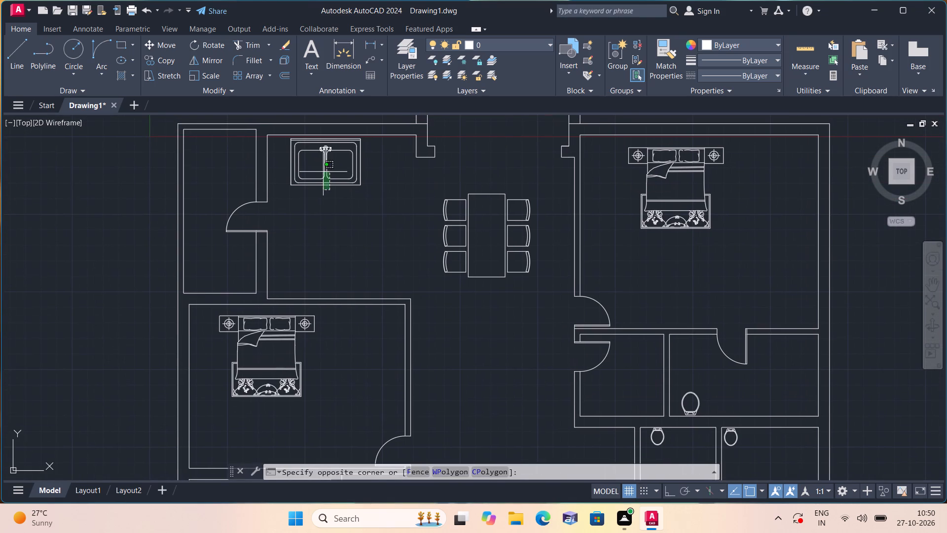
pyautogui.click(323, 172)
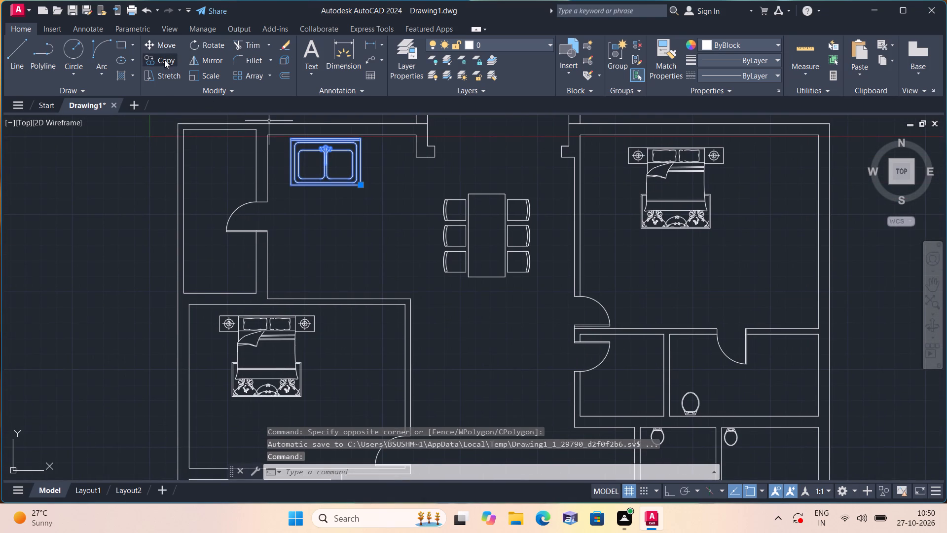
pyautogui.click(164, 60)
pyautogui.click(326, 161)
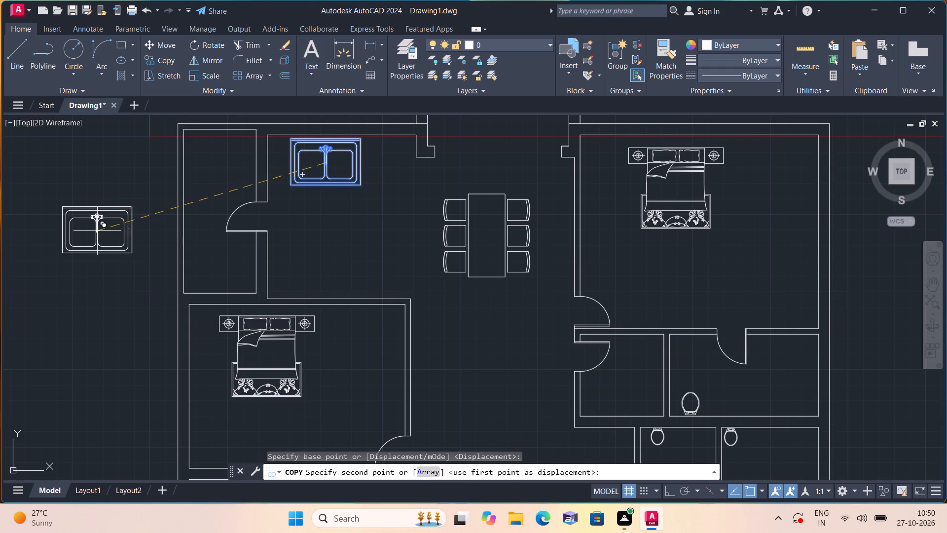
pyautogui.click(79, 231)
pyautogui.press('Escape')
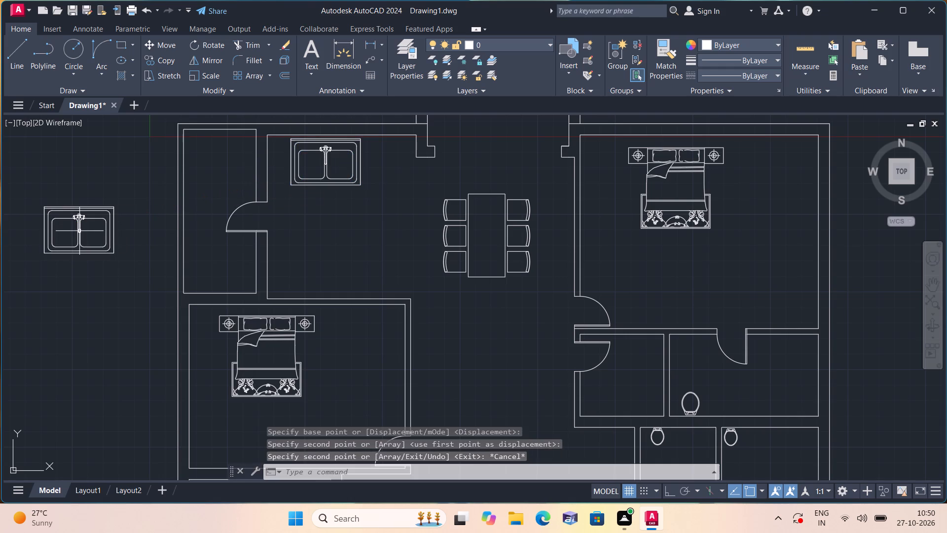
# Rotate the copied sink west of the plan by 180 degrees with Ortho on, so its faucet faces south.
pyautogui.moveTo(82, 232); pyautogui.dragTo(300, 277, button='middle')
pyautogui.scroll(-1, 85, 233)
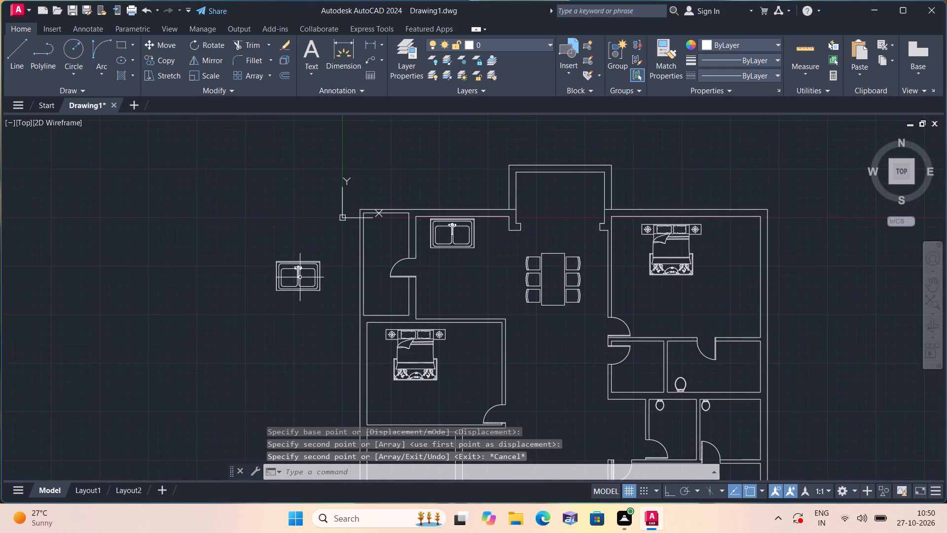
pyautogui.scroll(1, 297, 277)
pyautogui.click(291, 263)
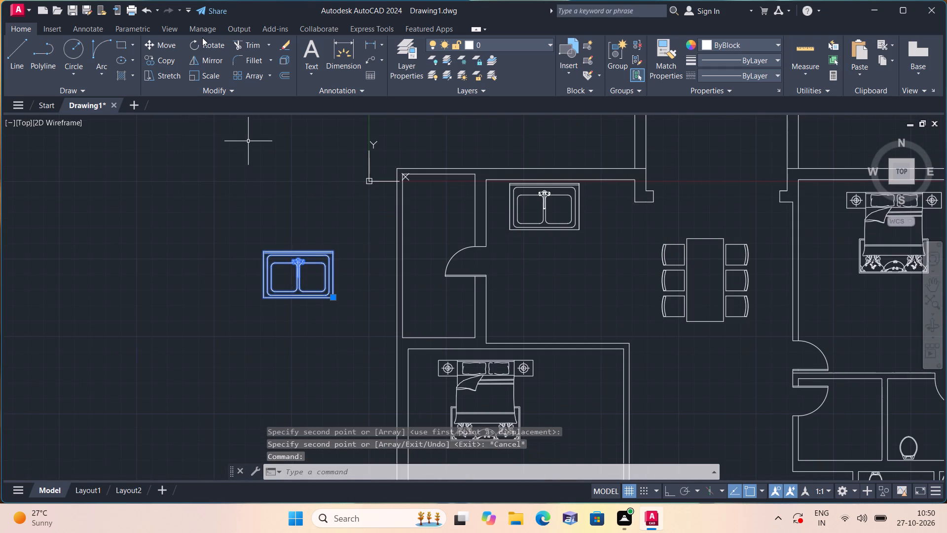
pyautogui.click(205, 45)
pyautogui.click(281, 254)
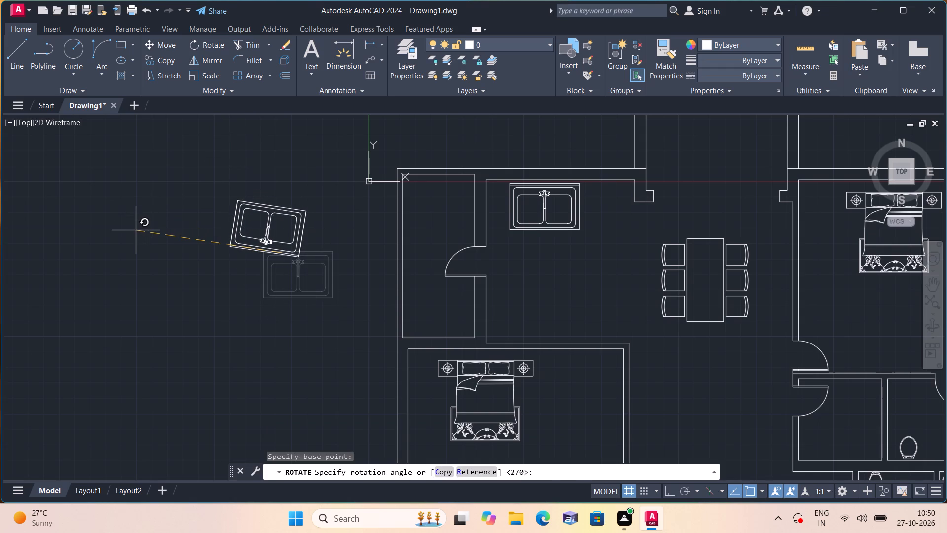
pyautogui.press('F8')
pyautogui.click(130, 264)
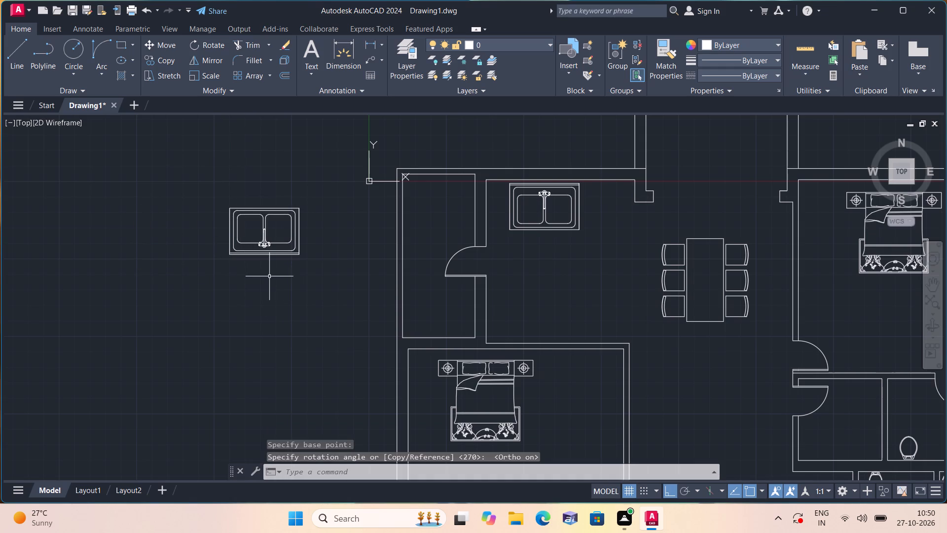
# Turn Ortho off and move the rotated sink into the southern unit's kitchen, above the southwest bedroom's north wall.
pyautogui.moveTo(272, 281); pyautogui.dragTo(195, 290, button='middle')
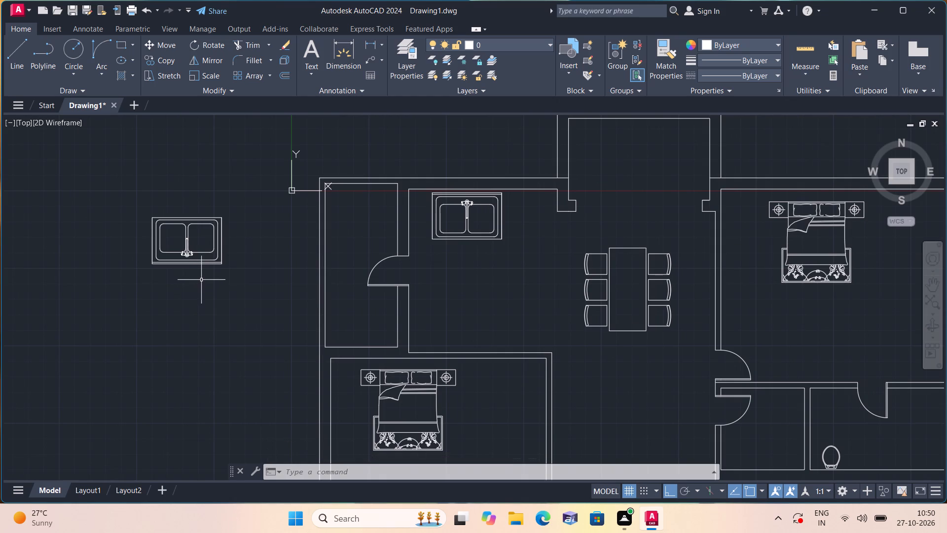
pyautogui.click(190, 249)
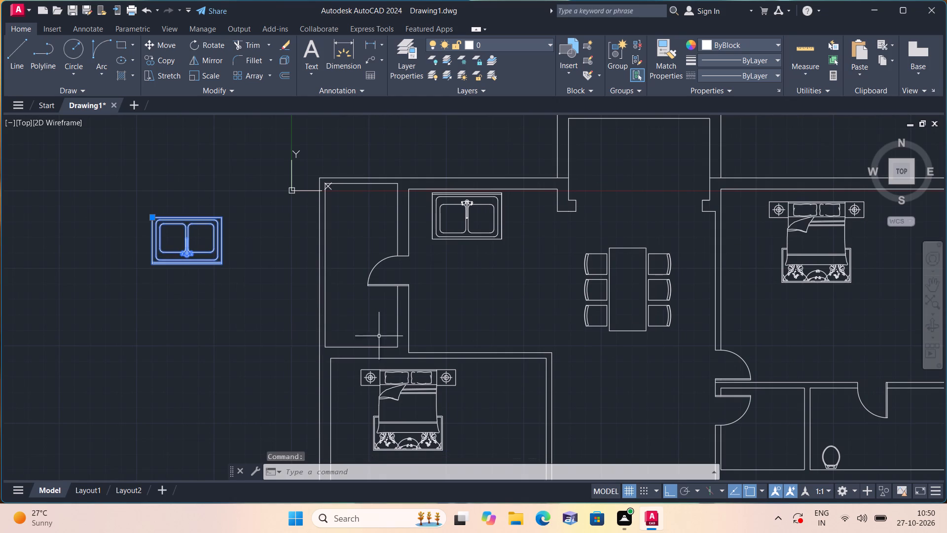
pyautogui.click(665, 491)
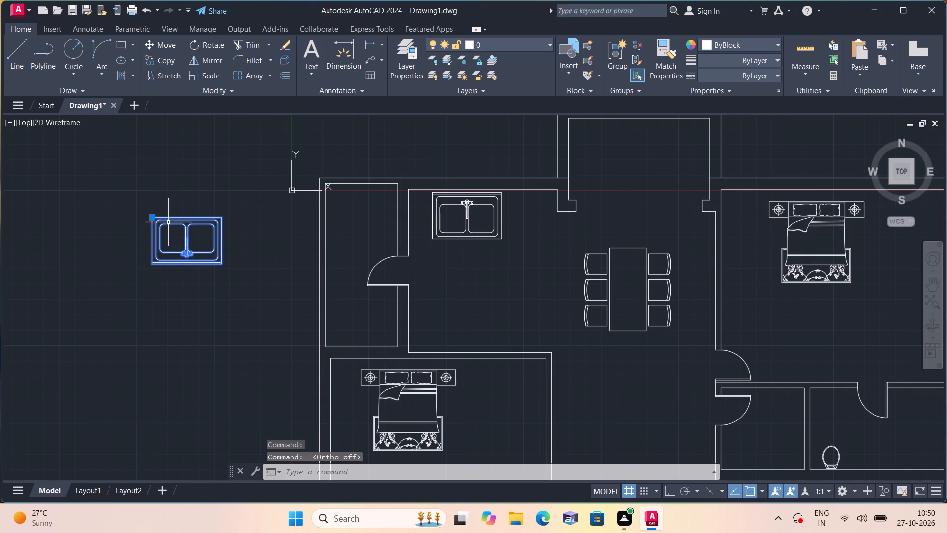
pyautogui.click(152, 217)
pyautogui.scroll(-2, 163, 236)
pyautogui.moveTo(266, 290); pyautogui.dragTo(259, 270, button='middle')
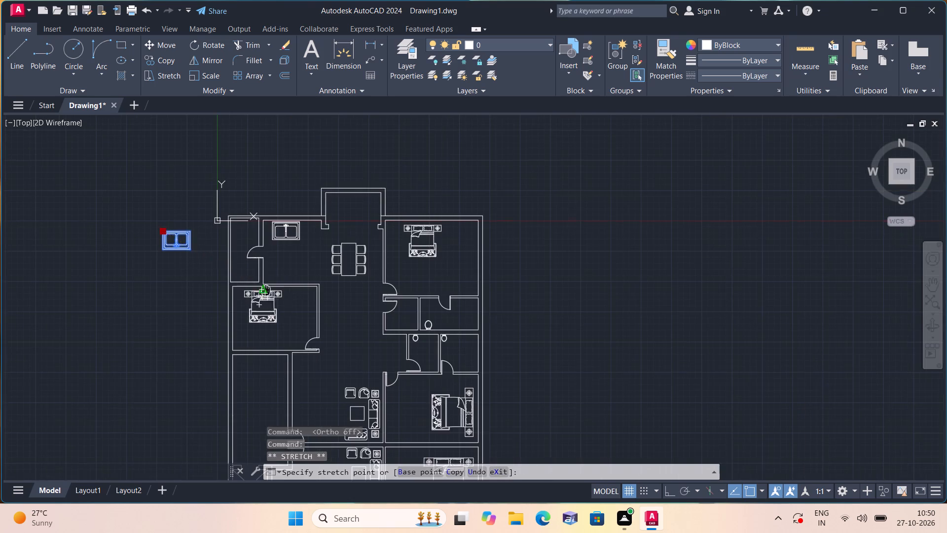
pyautogui.moveTo(259, 270); pyautogui.dragTo(215, 187, button='middle')
pyautogui.scroll(-1, 212, 183)
pyautogui.scroll(1, 212, 364)
pyautogui.moveTo(199, 388); pyautogui.dragTo(179, 310, button='middle')
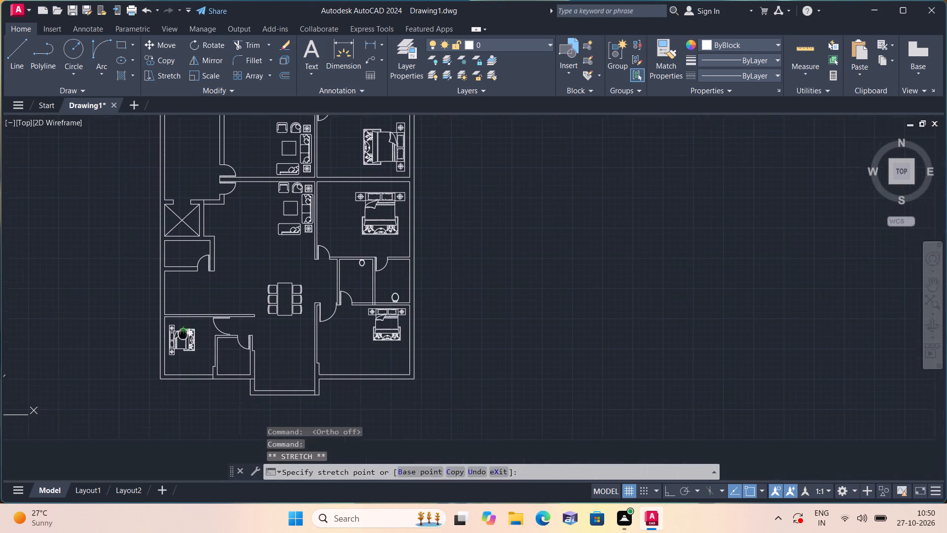
pyautogui.moveTo(179, 310); pyautogui.dragTo(177, 223, button='middle')
pyautogui.scroll(2, 182, 193)
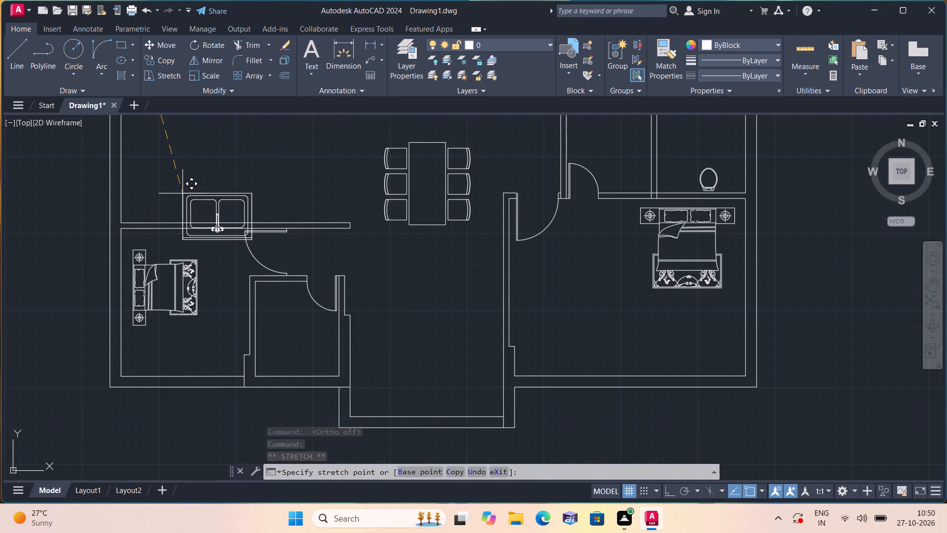
pyautogui.scroll(-1, 182, 193)
pyautogui.click(189, 173)
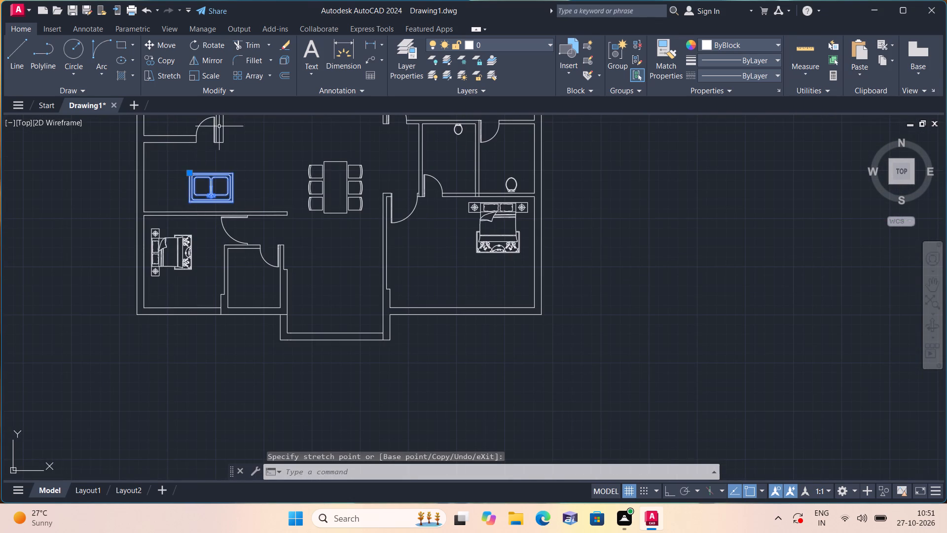
# Scale the southern kitchen's sink down to about 40% of its size, based inside its left bowl.
pyautogui.click(213, 78)
pyautogui.scroll(1, 207, 130)
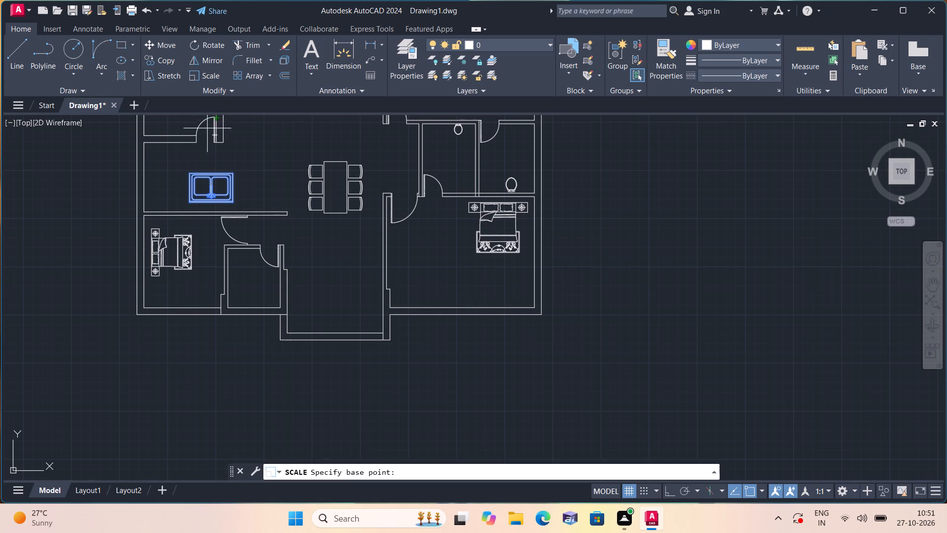
pyautogui.scroll(2, 207, 130)
pyautogui.moveTo(186, 344); pyautogui.dragTo(185, 342, button='middle')
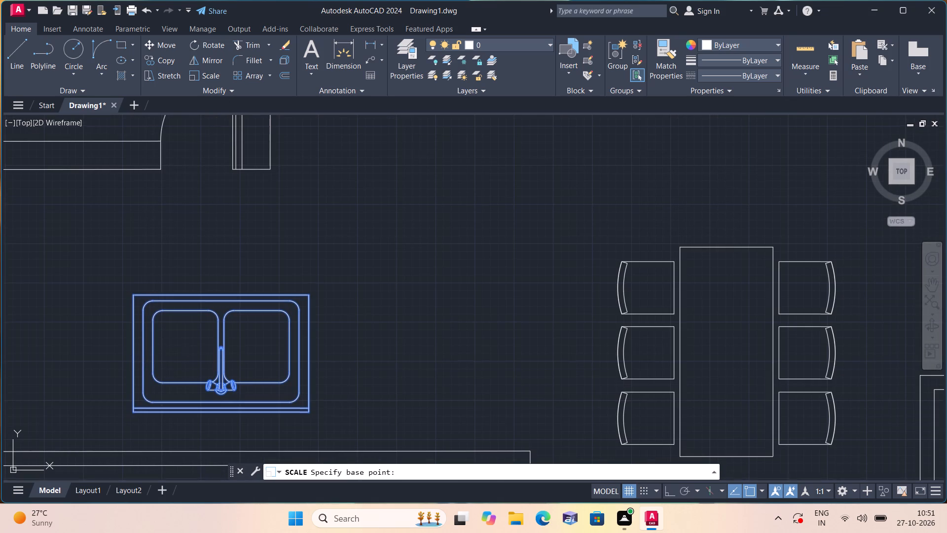
pyautogui.moveTo(185, 342); pyautogui.dragTo(226, 255, button='middle')
pyautogui.click(227, 268)
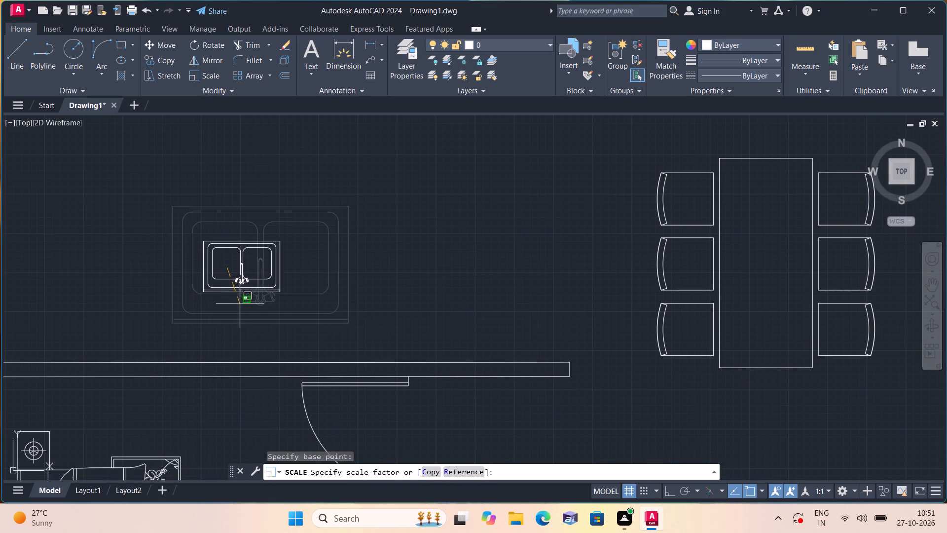
pyautogui.click(240, 305)
# Move the reduced sink slightly southwest so it sits just above the southern kitchen's south wall.
pyautogui.click(241, 286)
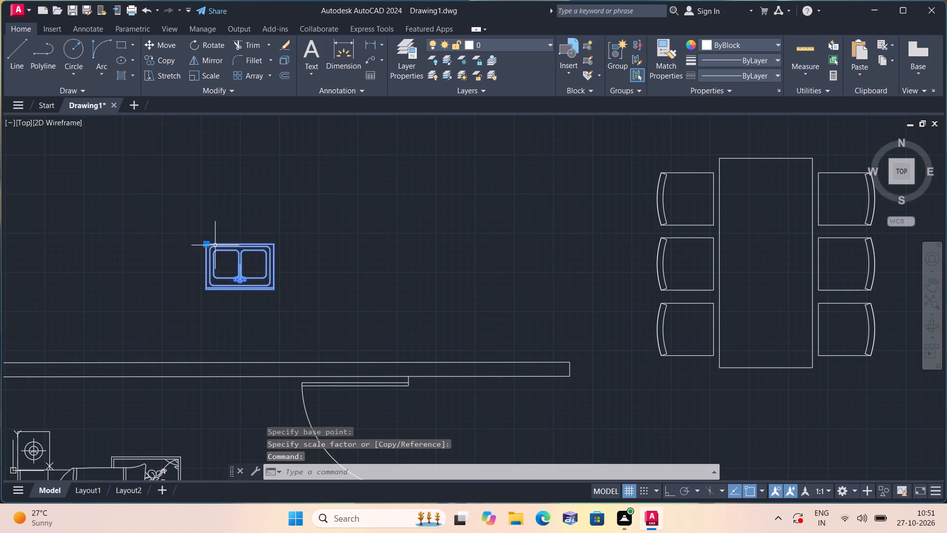
pyautogui.click(203, 246)
pyautogui.click(188, 296)
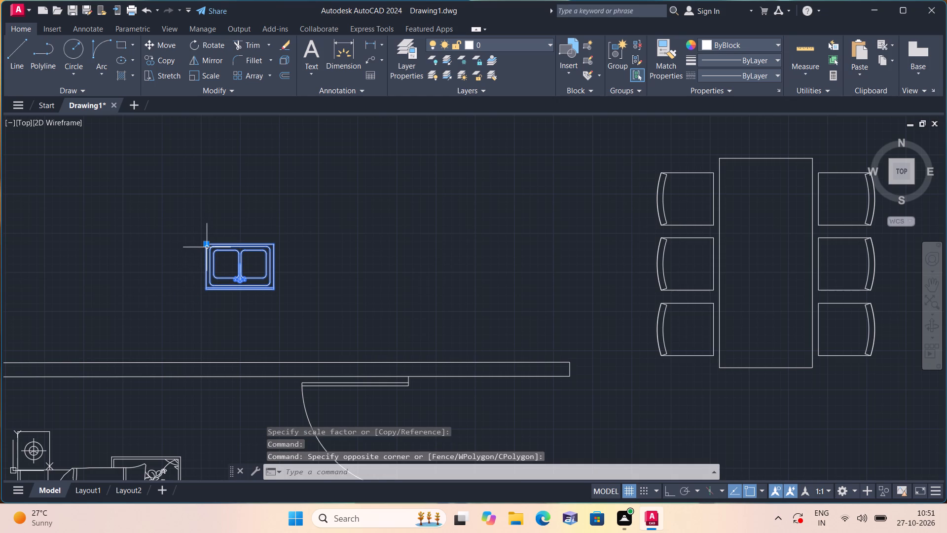
pyautogui.click(207, 245)
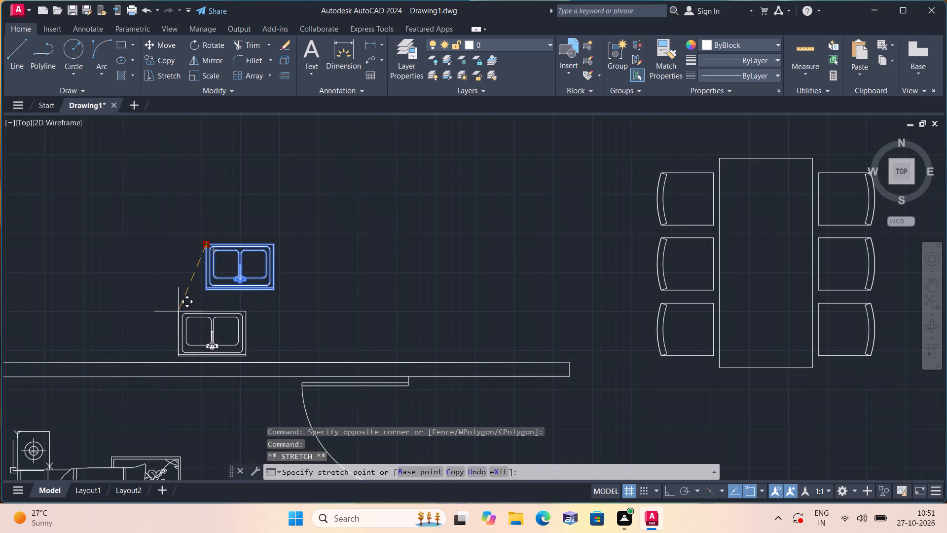
pyautogui.click(178, 311)
pyautogui.scroll(-2, 189, 277)
pyautogui.press('Escape')
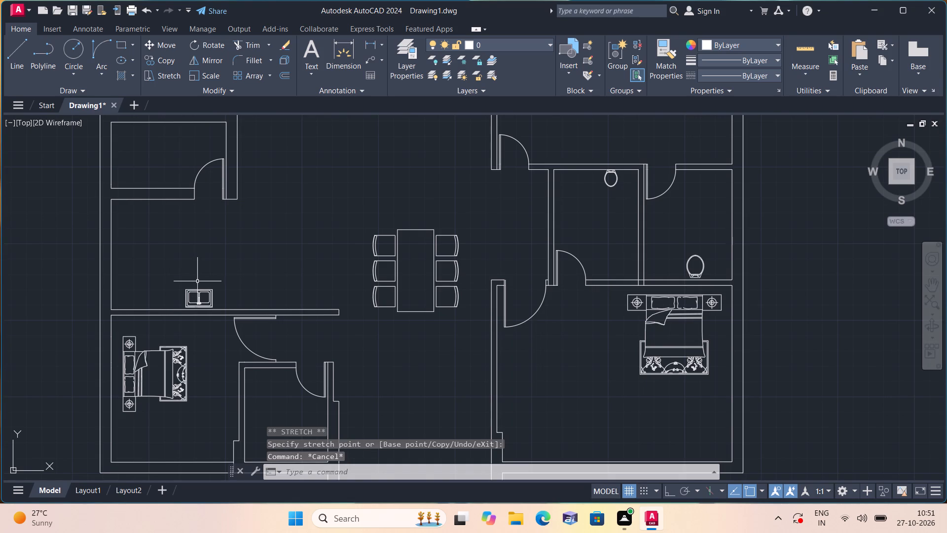
# Copy the toilet from the southern unit's eastern bathroom into its southwest bathroom, just above the south wall.
pyautogui.scroll(-3, 348, 370)
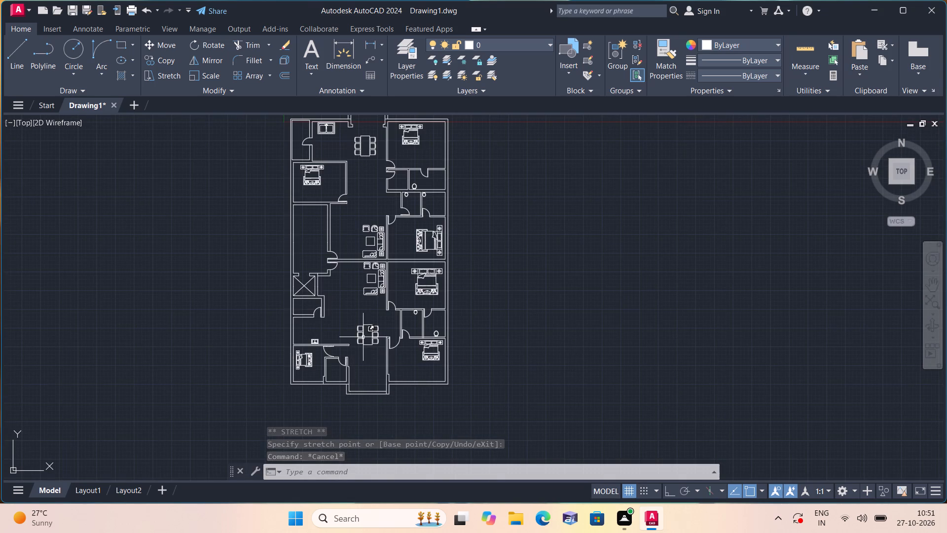
pyautogui.scroll(4, 415, 347)
pyautogui.scroll(4, 467, 321)
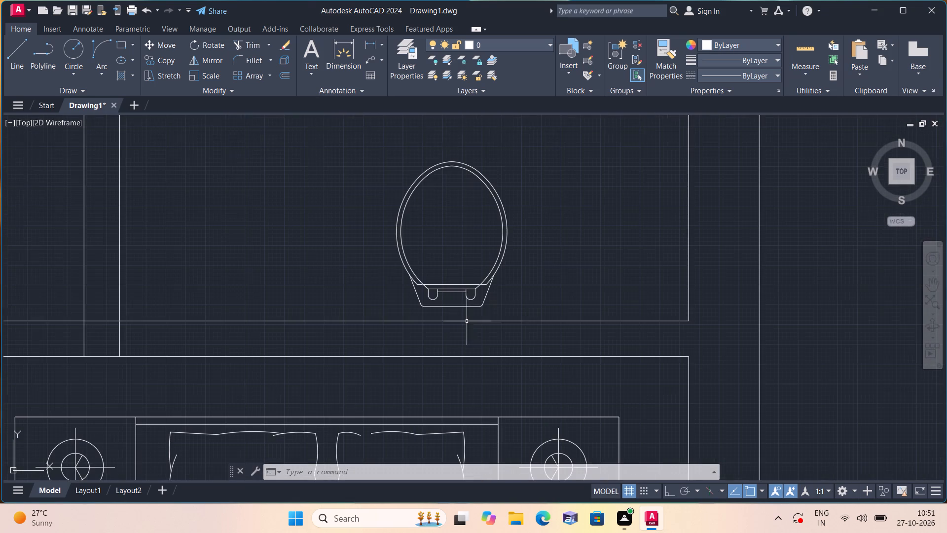
pyautogui.click(499, 312)
pyautogui.click(417, 238)
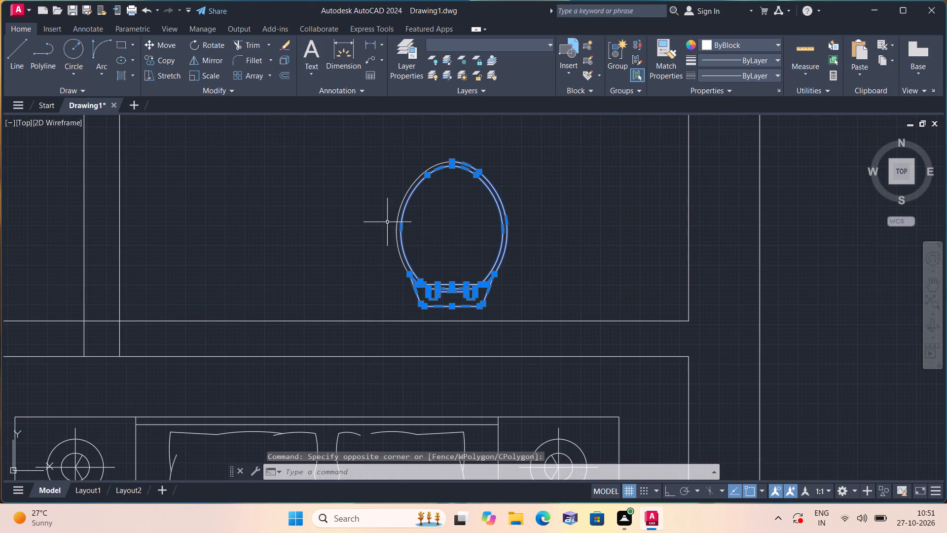
pyautogui.click(448, 226)
pyautogui.click(384, 173)
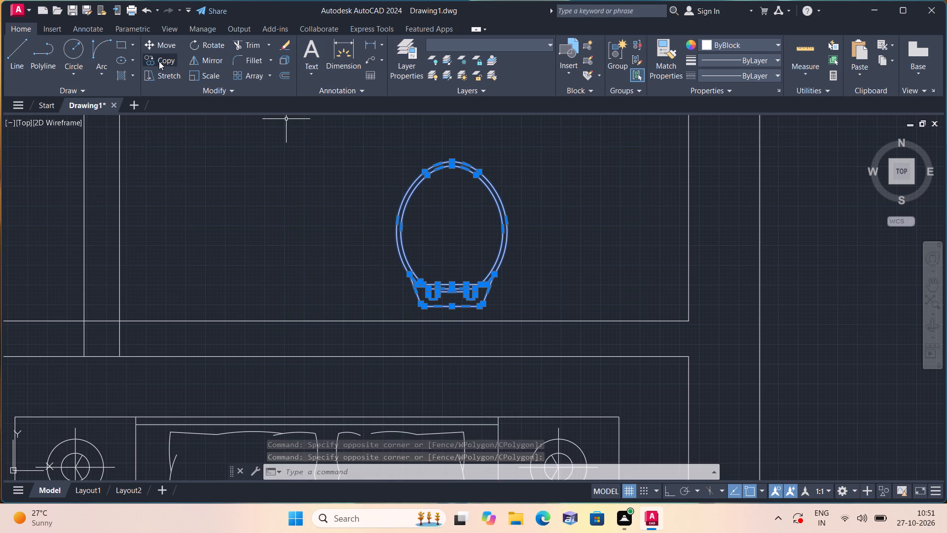
pyautogui.click(158, 61)
pyautogui.click(459, 235)
pyautogui.scroll(-1, 432, 243)
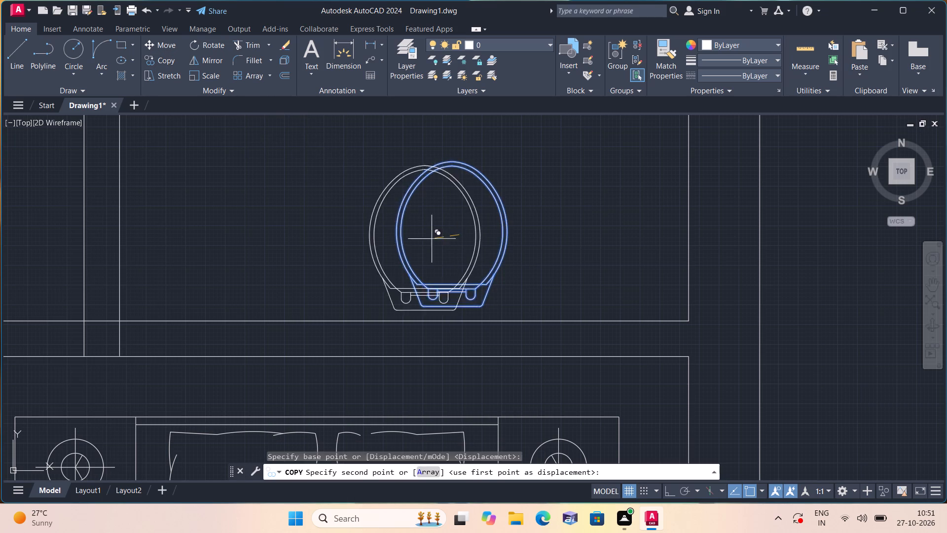
pyautogui.scroll(-2, 432, 243)
pyautogui.moveTo(392, 286); pyautogui.dragTo(443, 167, button='middle')
pyautogui.scroll(-3, 441, 170)
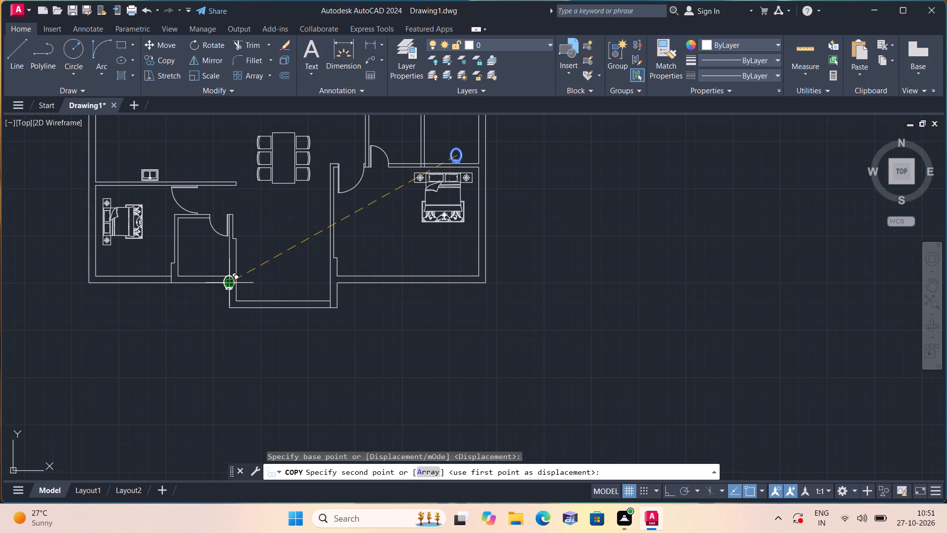
pyautogui.scroll(3, 190, 251)
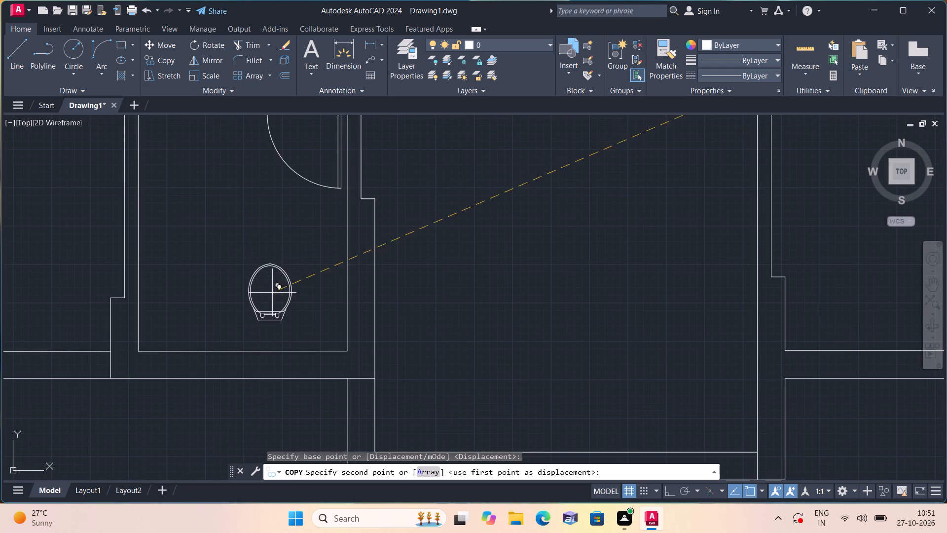
pyautogui.click(295, 320)
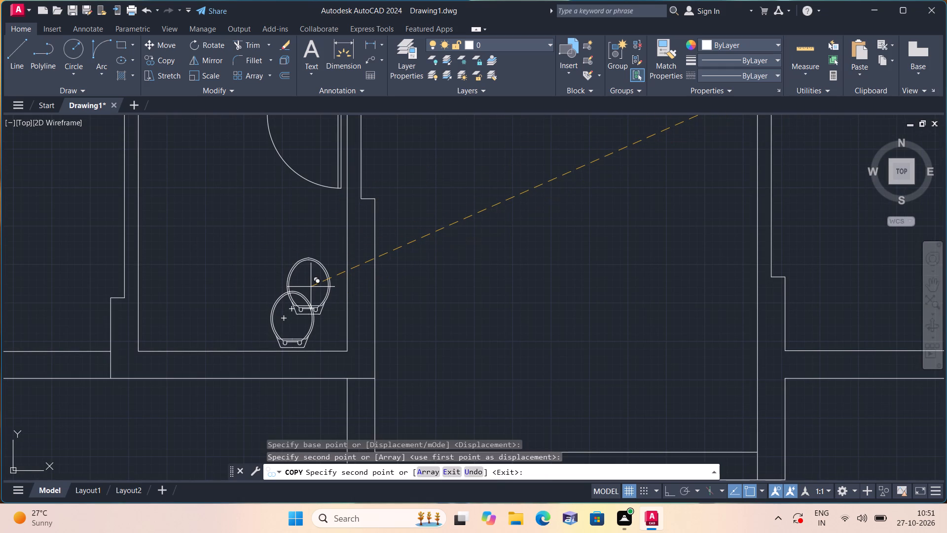
pyautogui.press('Escape')
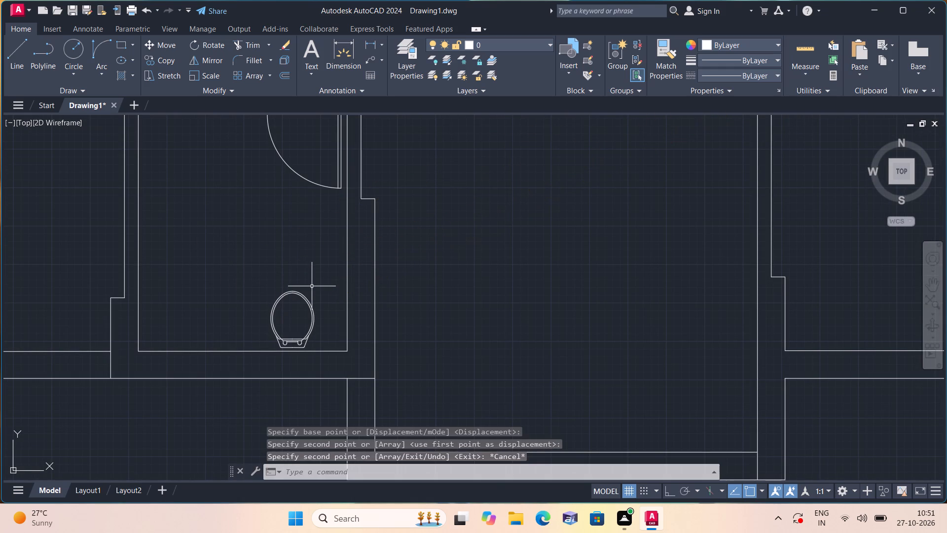
# Look over the plan and the northern unit's bathrooms to see which fixtures still need placing.
pyautogui.scroll(-3, 328, 257)
pyautogui.moveTo(332, 271); pyautogui.dragTo(336, 343, button='middle')
pyautogui.scroll(-1, 334, 296)
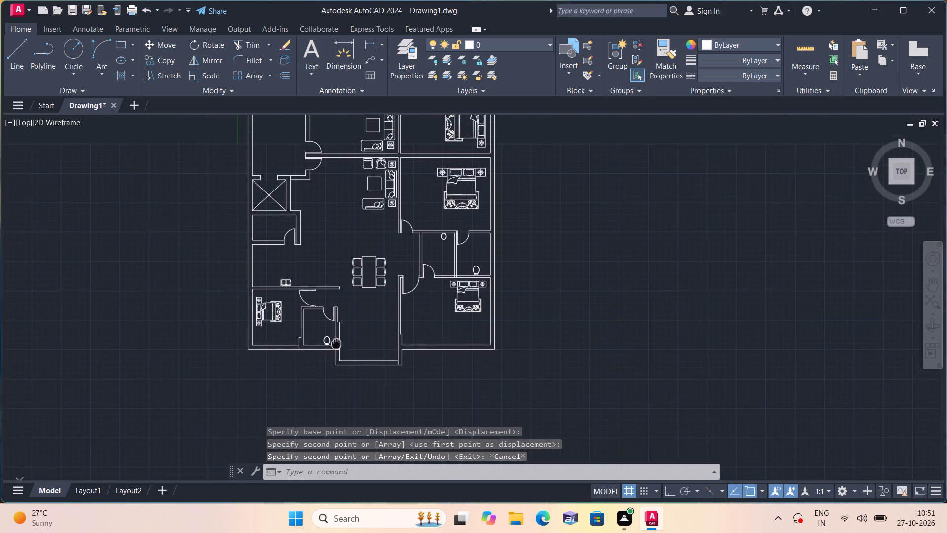
pyautogui.scroll(-2, 336, 343)
pyautogui.scroll(2, 316, 183)
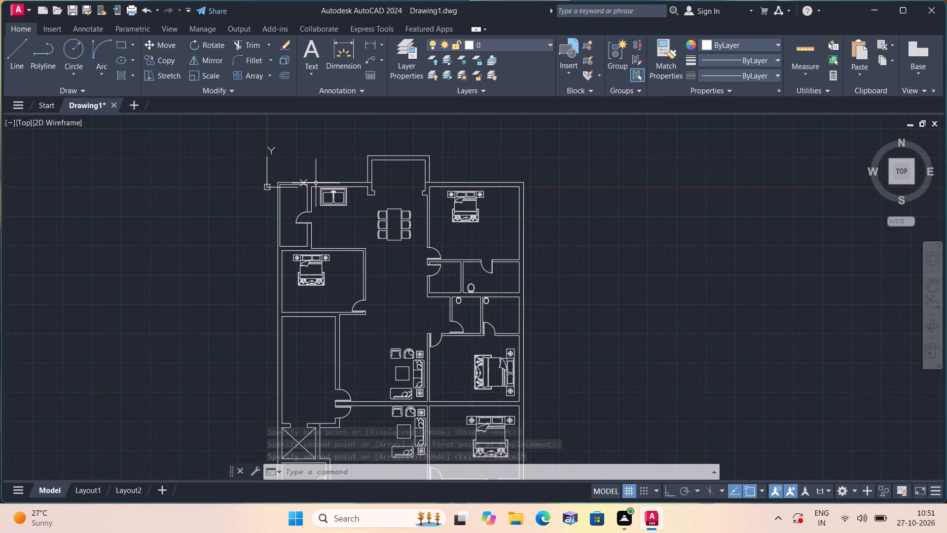
pyautogui.scroll(2, 375, 267)
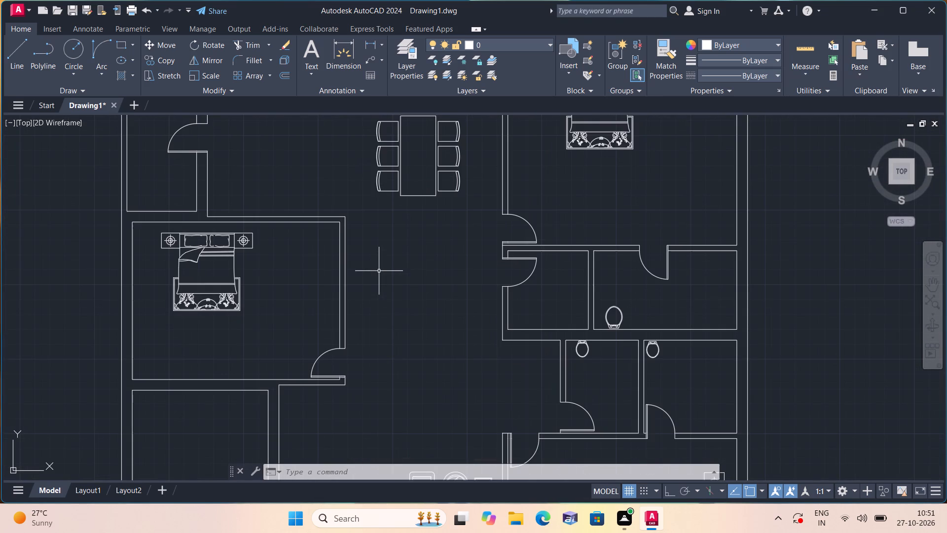
pyautogui.moveTo(406, 249); pyautogui.dragTo(395, 245, button='middle')
pyautogui.moveTo(395, 245); pyautogui.dragTo(343, 242, button='middle')
pyautogui.scroll(-2, 347, 241)
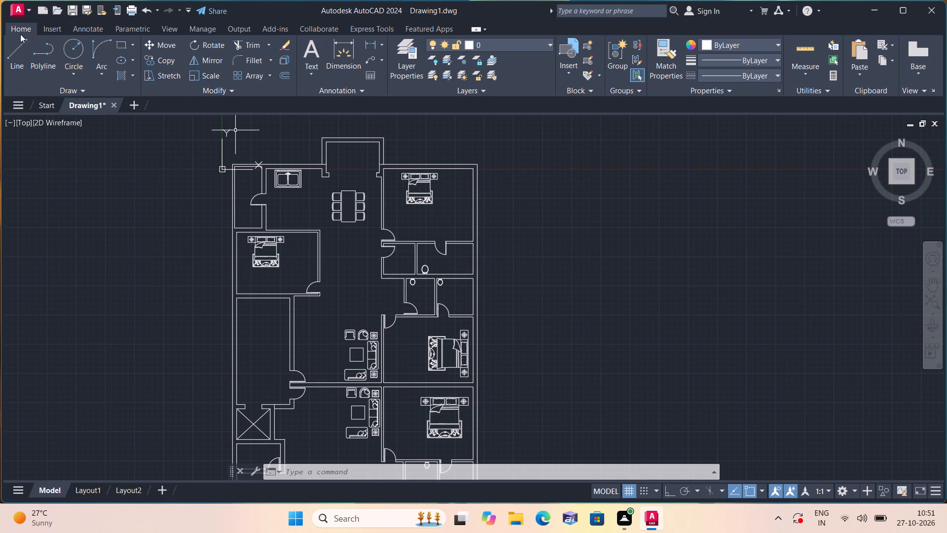
# Copy the square single-bowl sink from sinks_2.dwg and paste it into Drawing1 east of the floor plan.
pyautogui.click(14, 11)
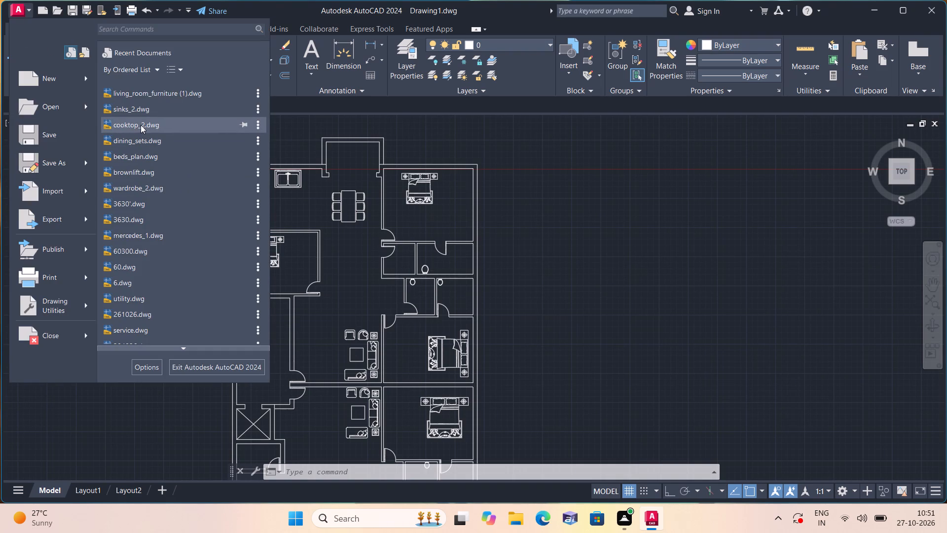
pyautogui.click(135, 109)
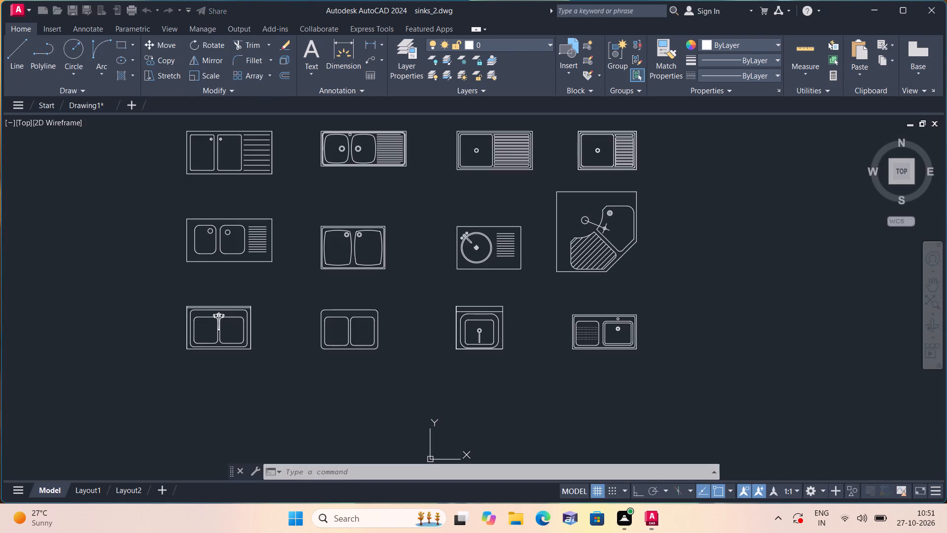
pyautogui.click(474, 348)
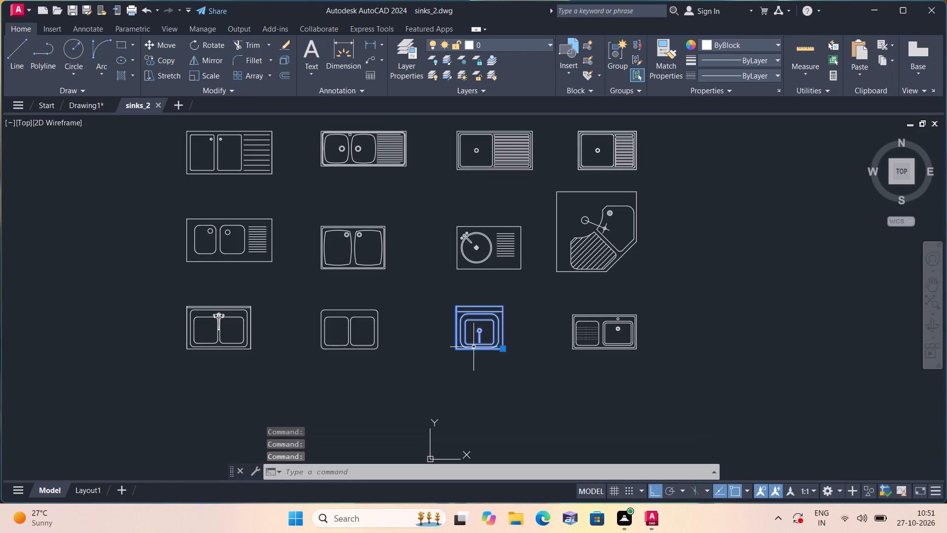
pyautogui.hotkey('ctrl', 'c')
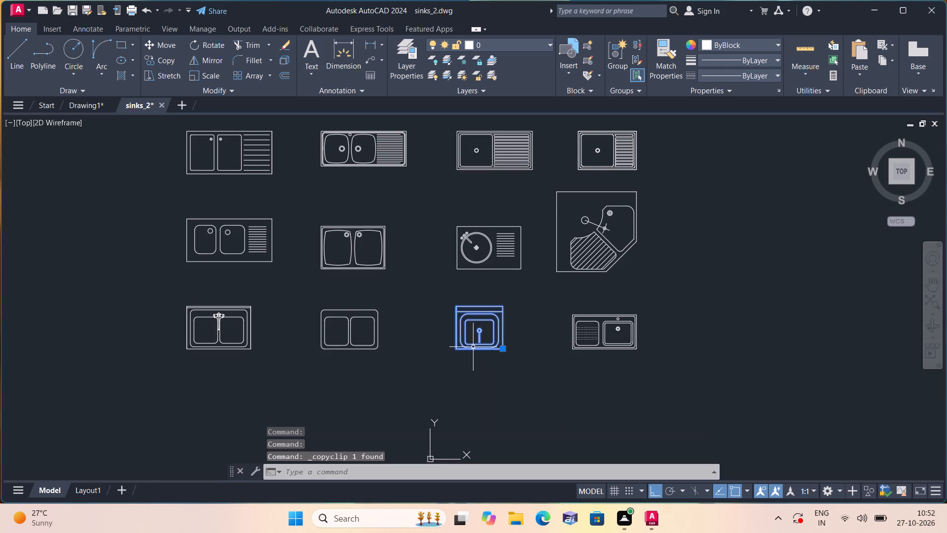
pyautogui.click(85, 104)
pyautogui.scroll(-1, 319, 226)
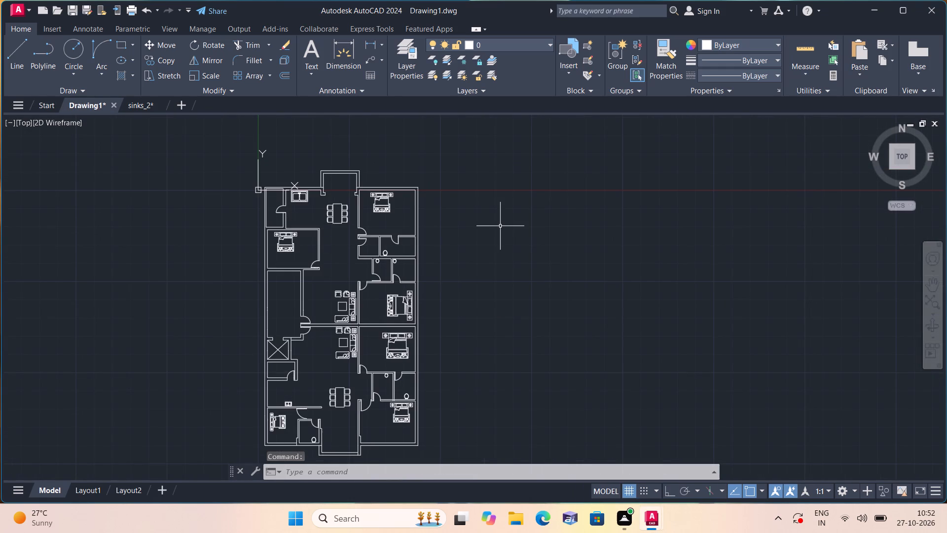
pyautogui.hotkey('ctrl', 'v')
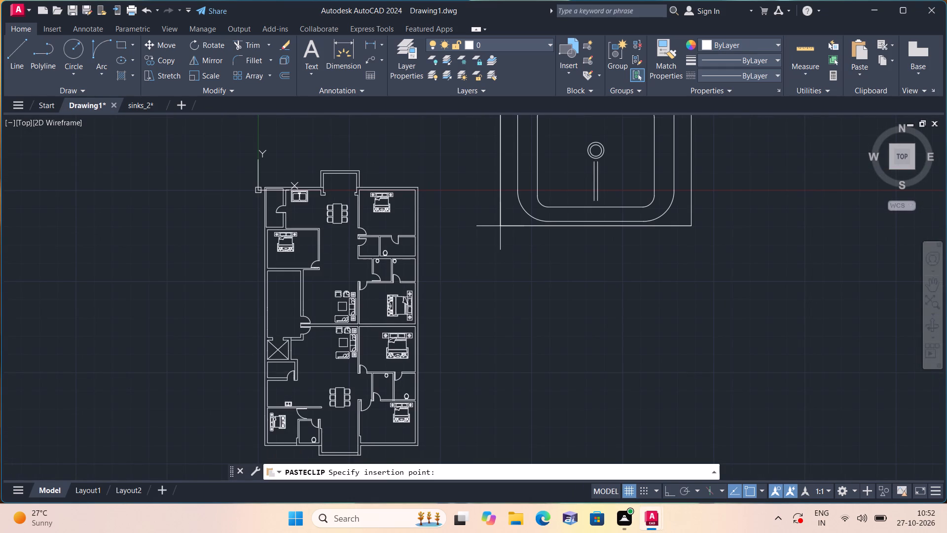
pyautogui.scroll(-1, 501, 227)
pyautogui.click(560, 340)
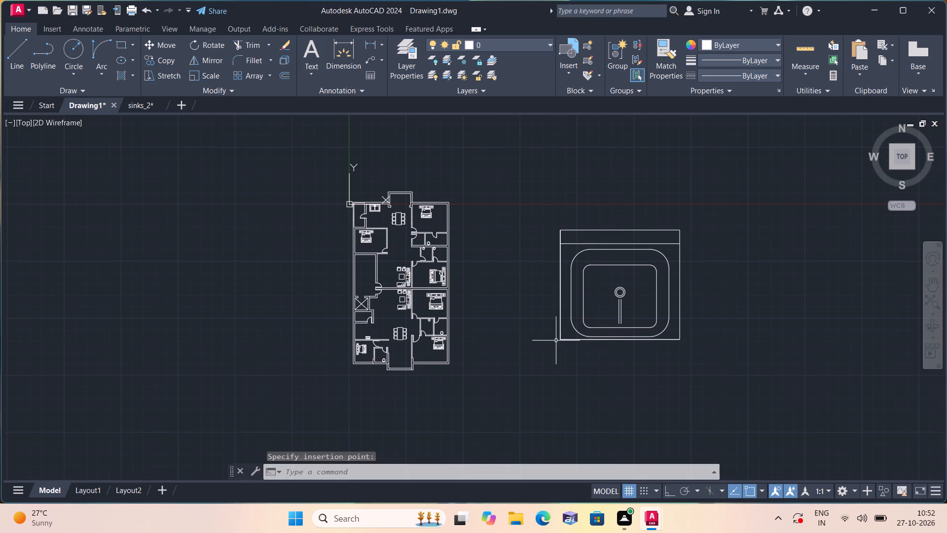
# Rotate the pasted single-bowl sink 90 degrees counterclockwise with Ortho on, and turn Ortho off again.
pyautogui.moveTo(545, 338); pyautogui.dragTo(441, 352, button='middle')
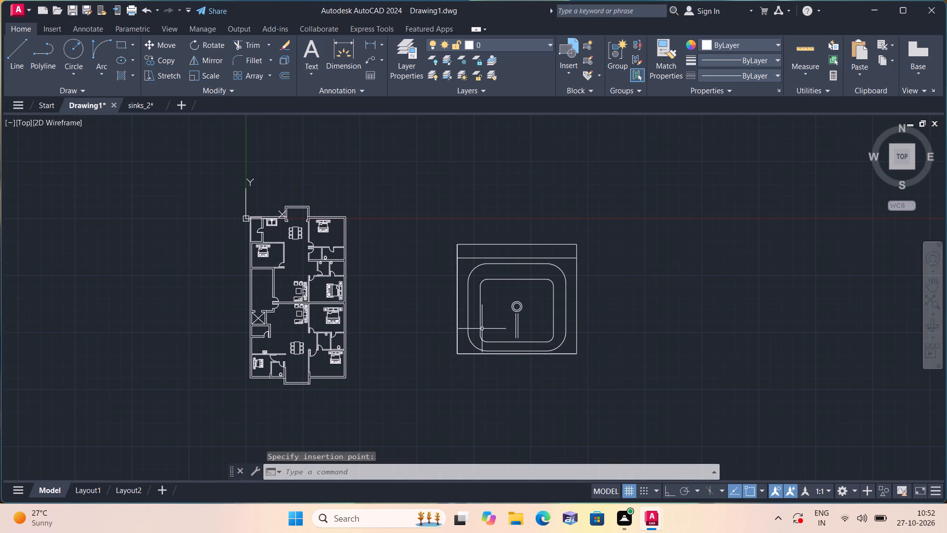
pyautogui.click(480, 329)
pyautogui.click(206, 43)
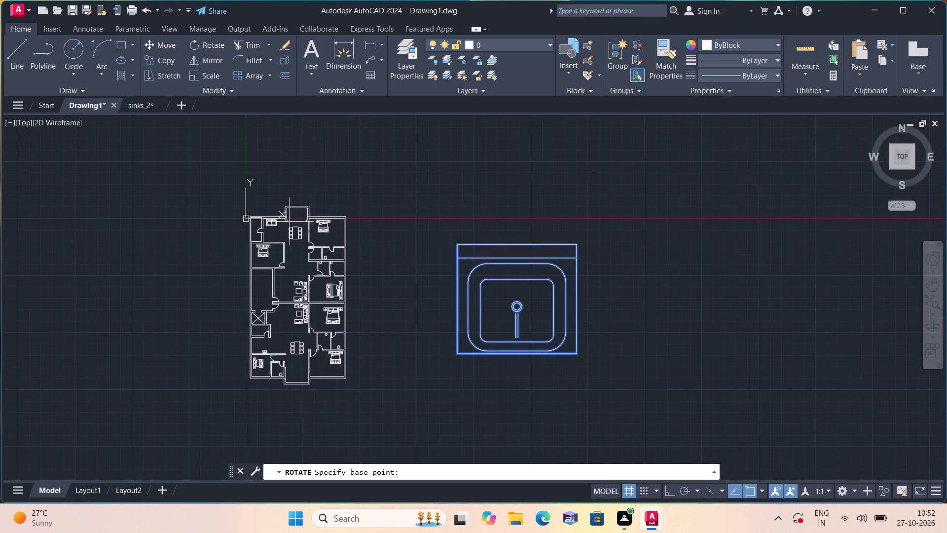
pyautogui.click(452, 316)
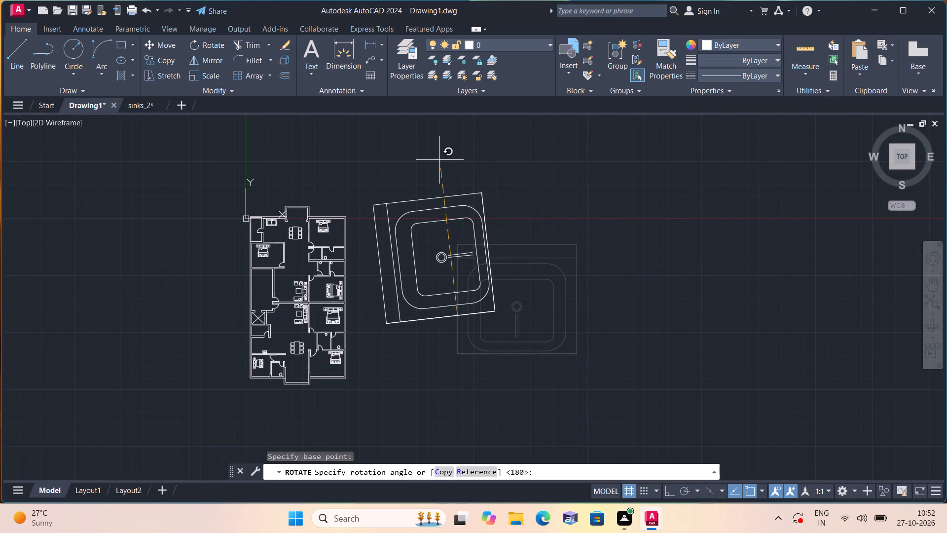
pyautogui.press('F8')
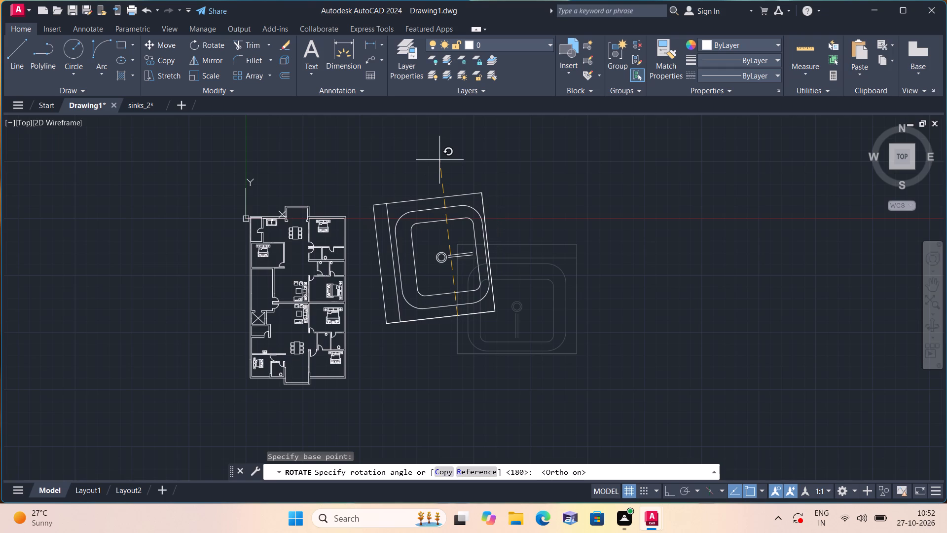
pyautogui.click(440, 169)
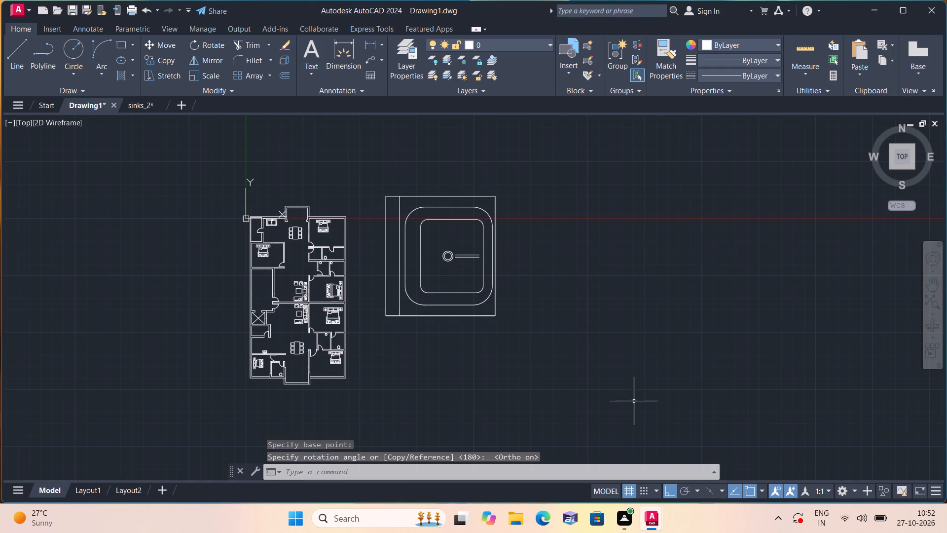
pyautogui.click(666, 488)
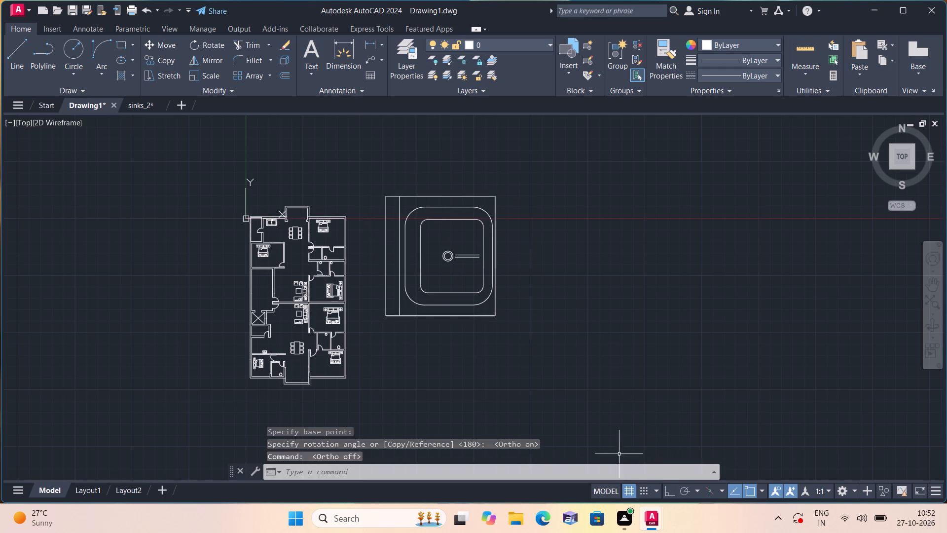
# Scale the rotated single-bowl sink down to about 5% of its size, based inside its bowl.
pyautogui.click(435, 268)
pyautogui.click(396, 231)
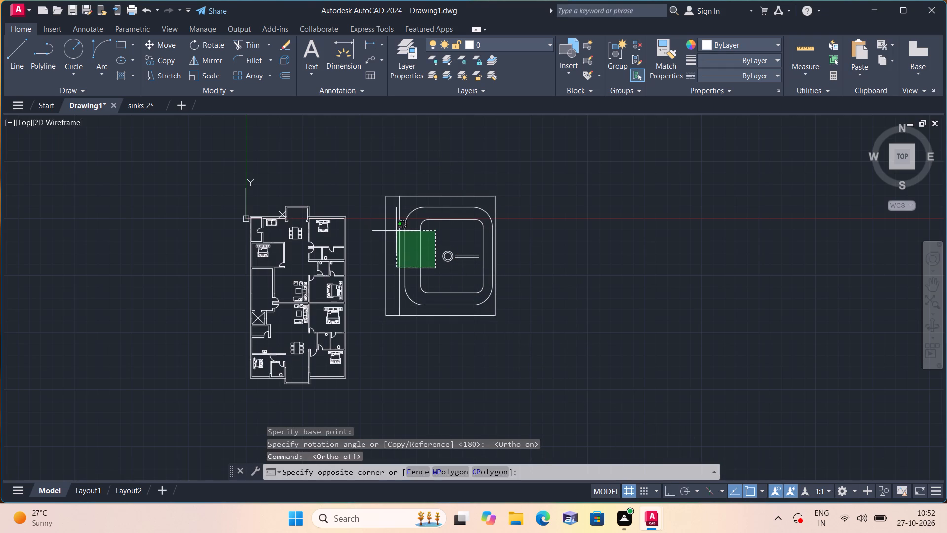
pyautogui.click(214, 77)
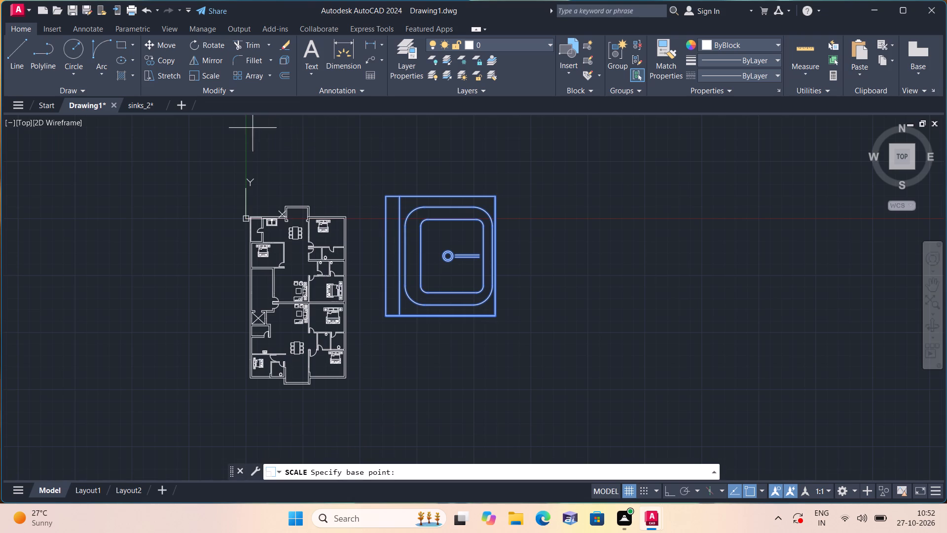
pyautogui.scroll(2, 433, 279)
pyautogui.click(435, 284)
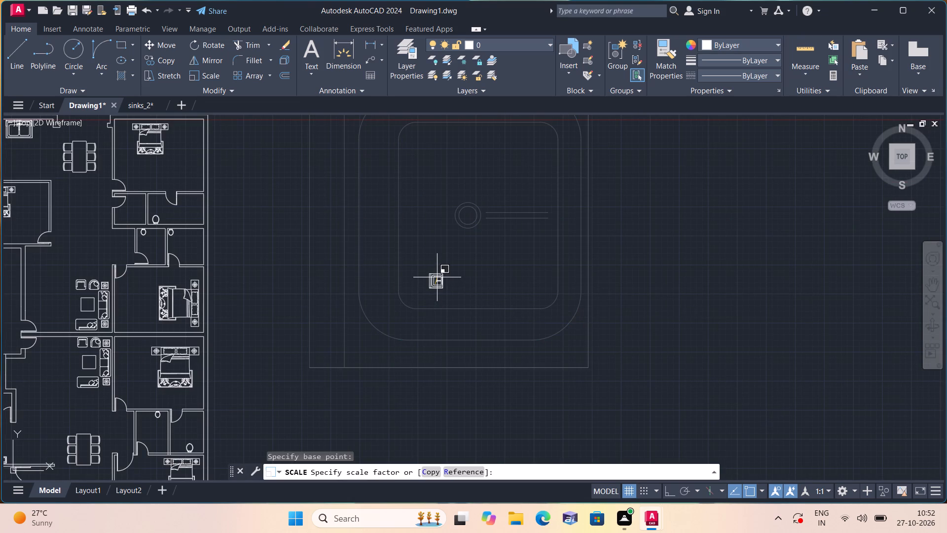
pyautogui.click(437, 278)
# Move the reduced sink into the northern unit's bathroom with the south-wall toilet, beside the west wall and north of the toilet.
pyautogui.click(441, 286)
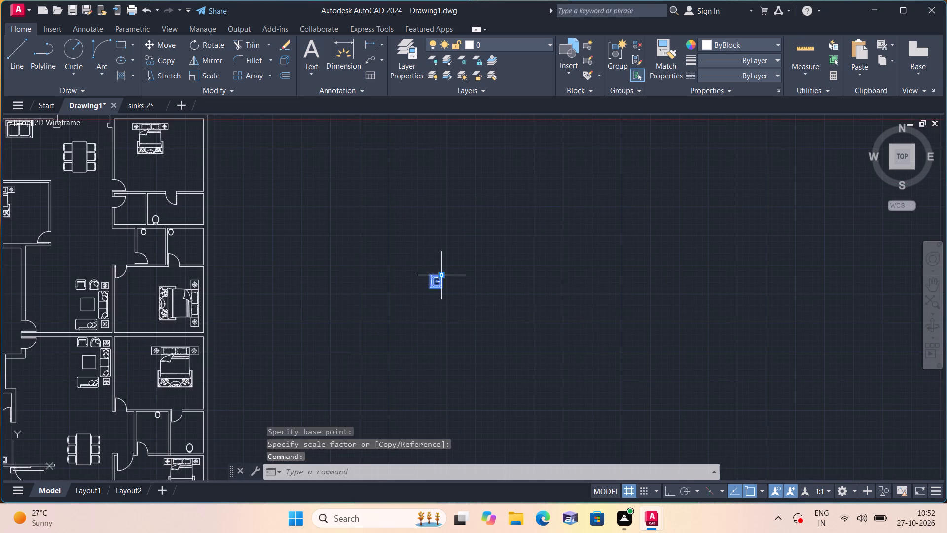
pyautogui.click(441, 276)
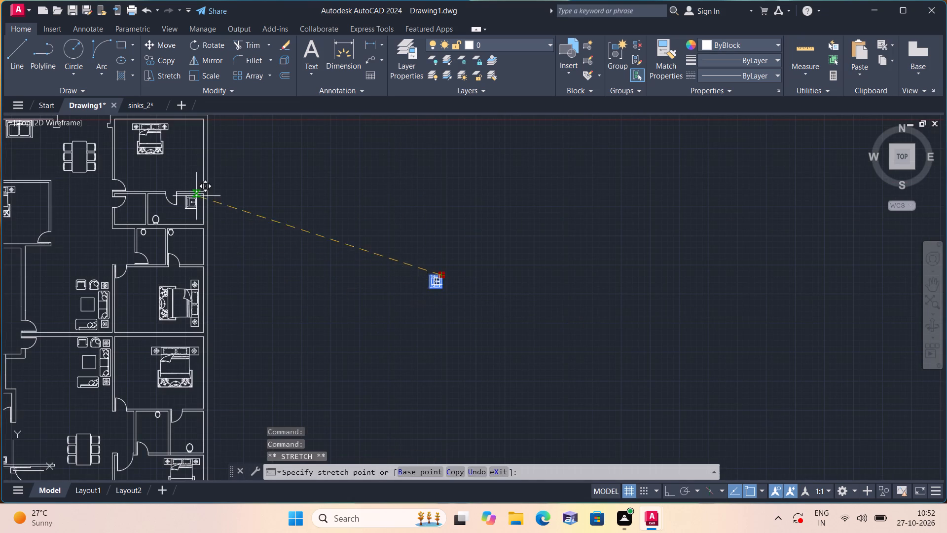
pyautogui.scroll(4, 143, 177)
pyautogui.scroll(-1, 137, 192)
pyautogui.moveTo(140, 192); pyautogui.dragTo(142, 192, button='middle')
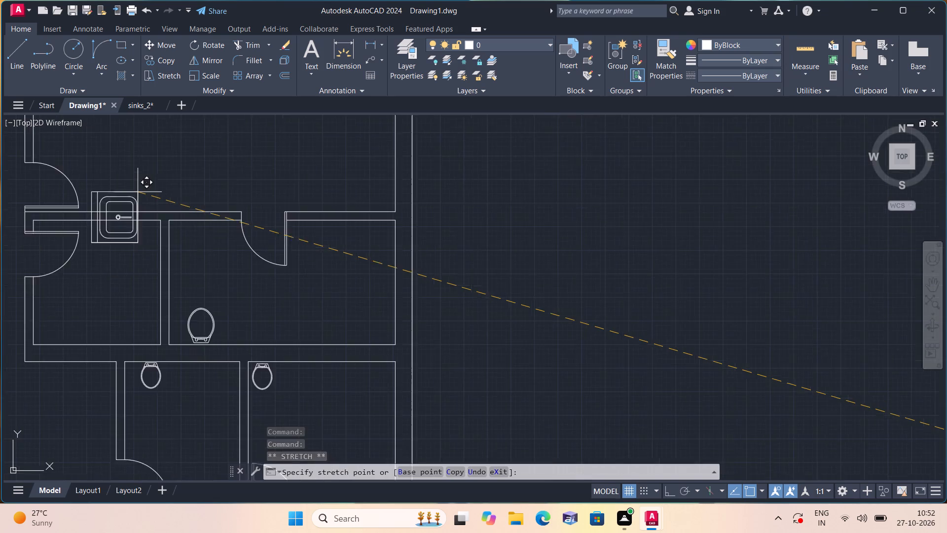
pyautogui.moveTo(142, 192); pyautogui.dragTo(423, 274, button='middle')
pyautogui.scroll(-1, 423, 274)
pyautogui.scroll(2, 517, 336)
pyautogui.scroll(1, 424, 274)
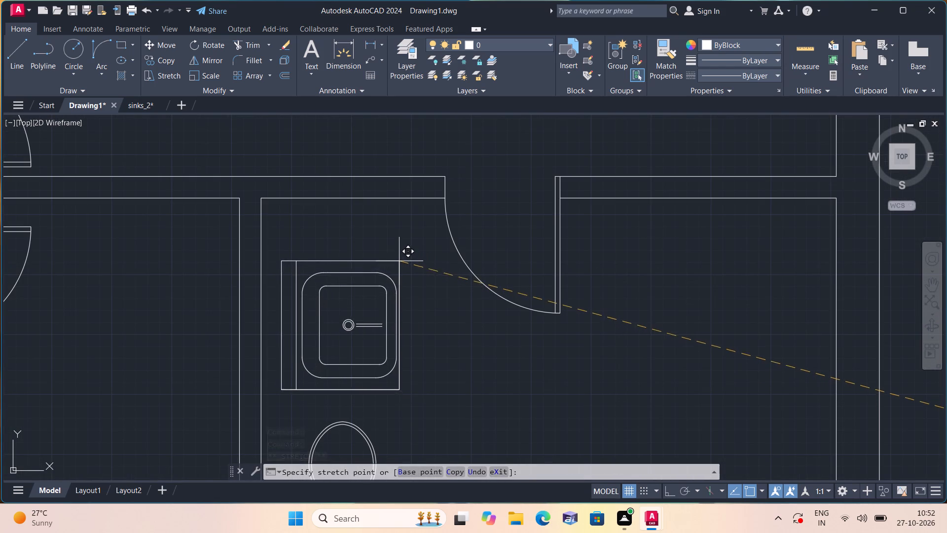
pyautogui.click(385, 256)
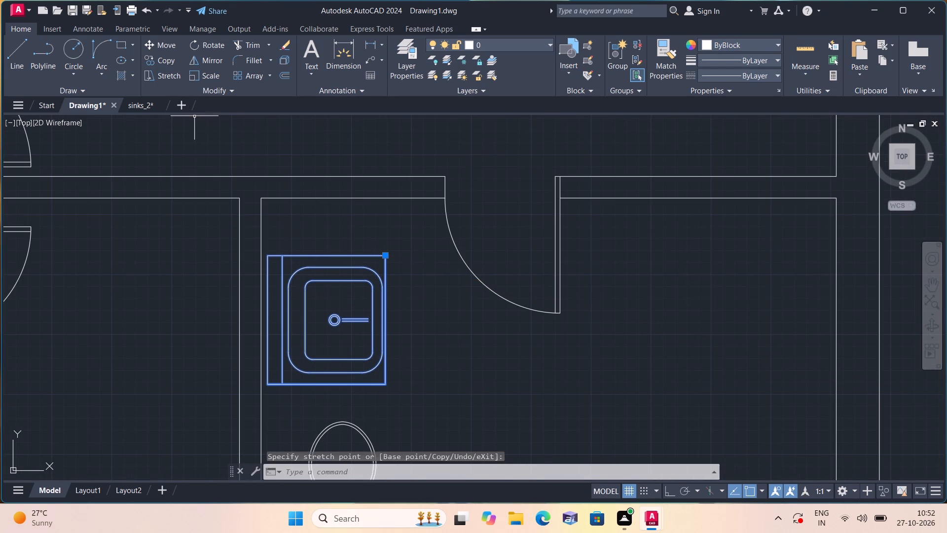
# Mirror the northern bathroom's single-bowl sink across a vertical line through the small room to its west, with Ortho on, keeping the original.
pyautogui.press('Escape')
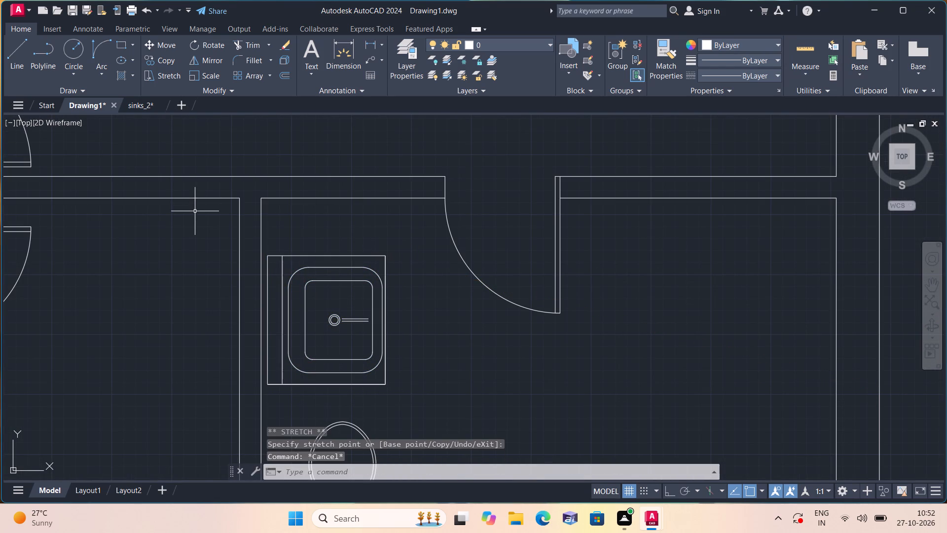
pyautogui.click(284, 317)
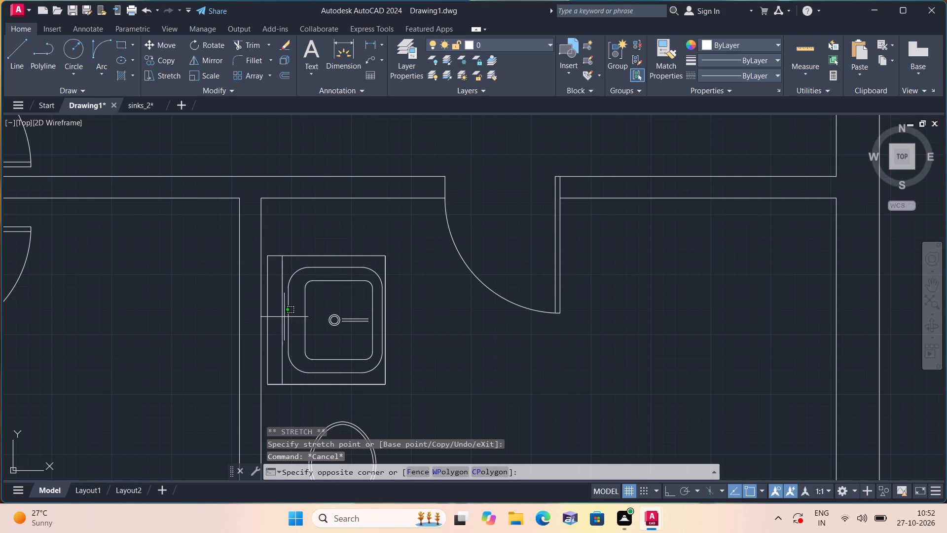
pyautogui.click(284, 287)
pyautogui.click(283, 282)
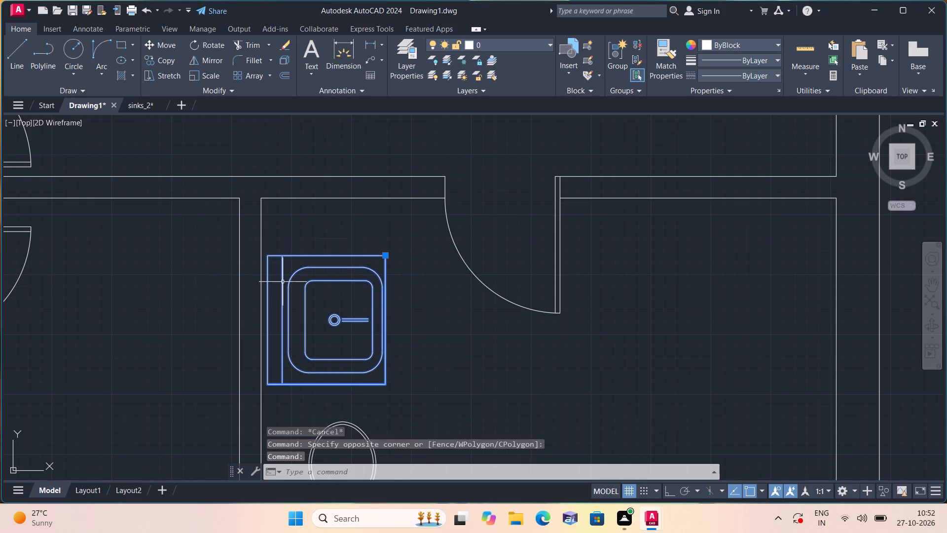
pyautogui.scroll(-2, 283, 282)
pyautogui.click(210, 61)
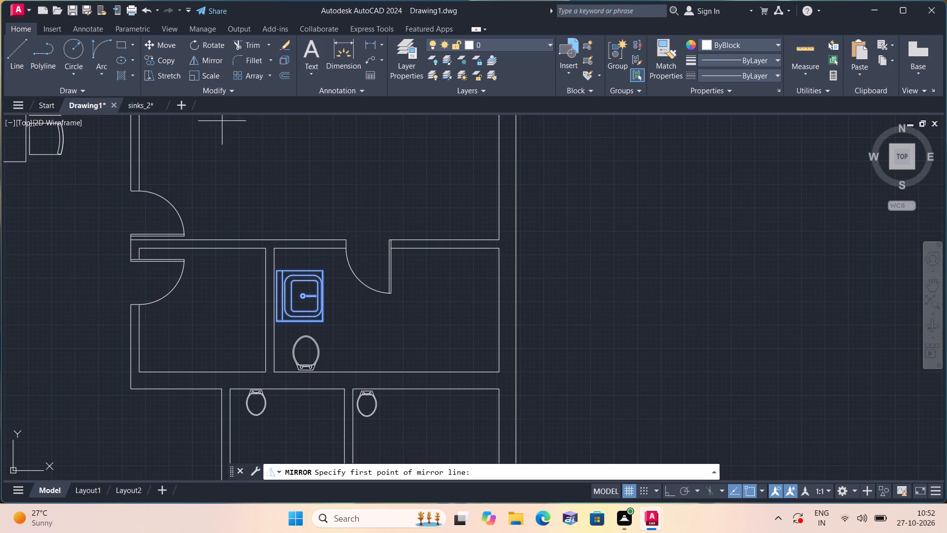
pyautogui.click(228, 311)
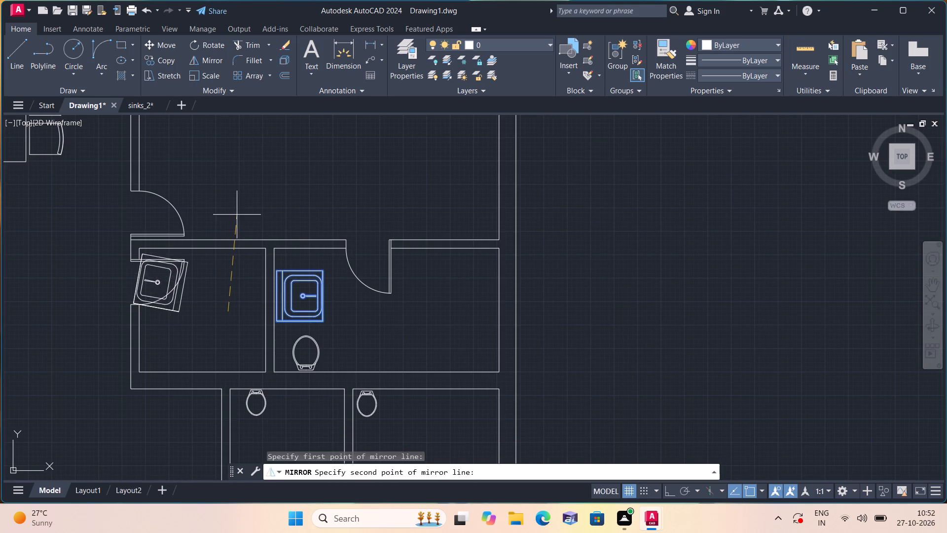
pyautogui.press('F8')
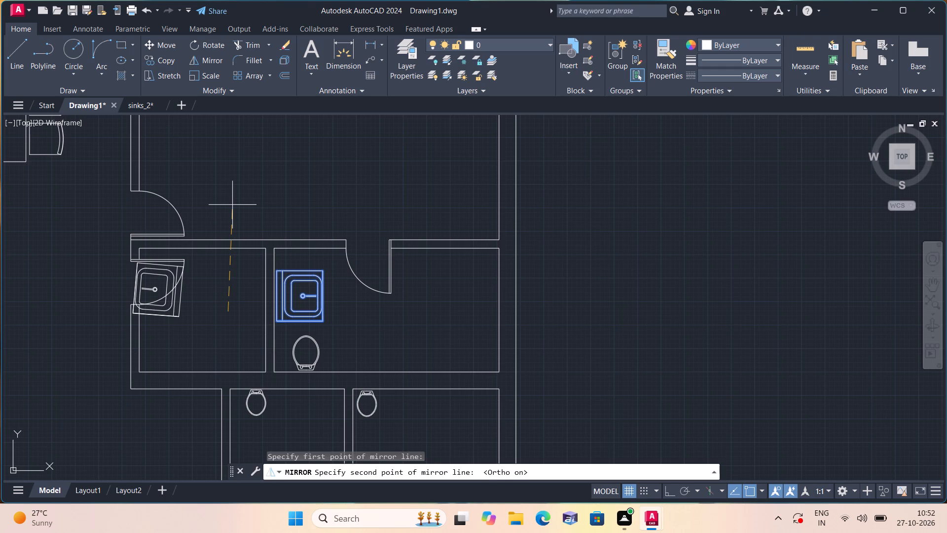
pyautogui.click(217, 189)
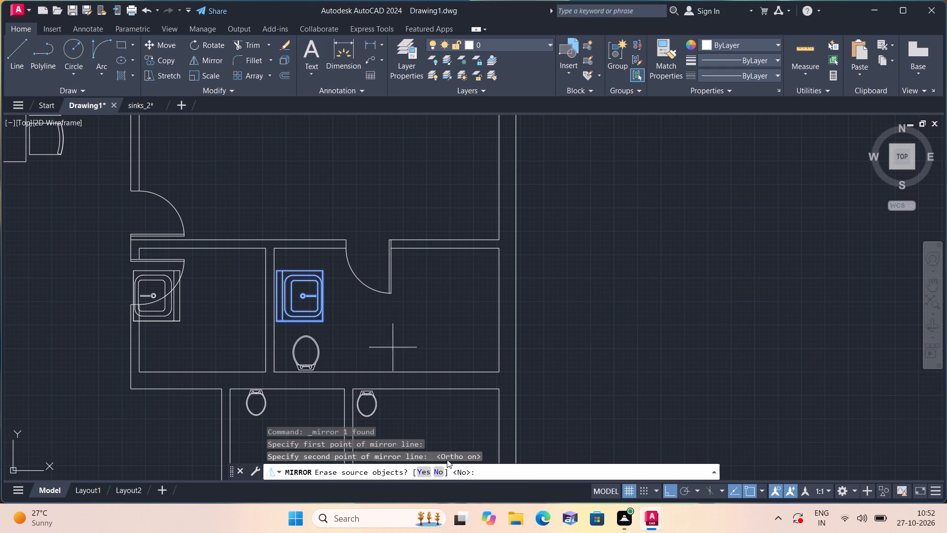
pyautogui.click(441, 470)
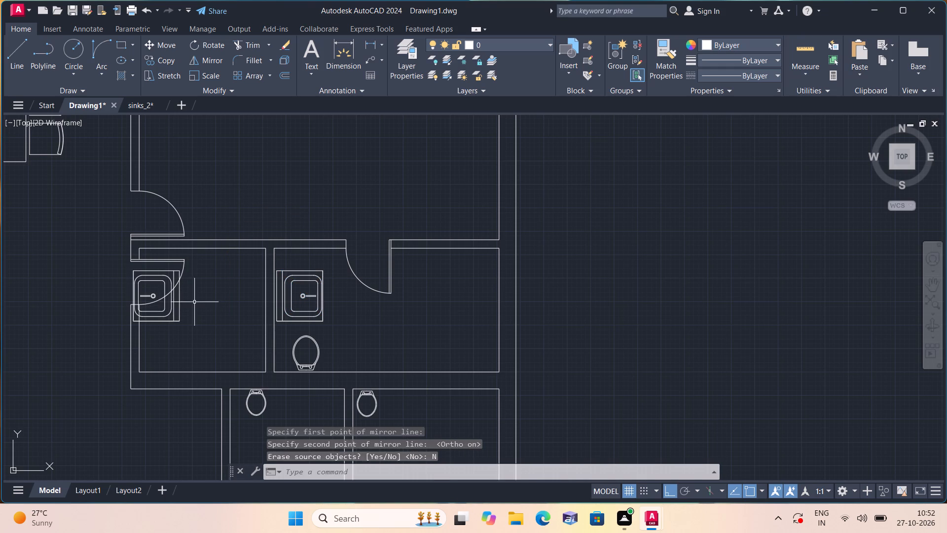
# Turn Ortho off and move the mirrored sink into the open recess west of the north-wall-toilet bathrooms, against the recess's north wall.
pyautogui.click(163, 315)
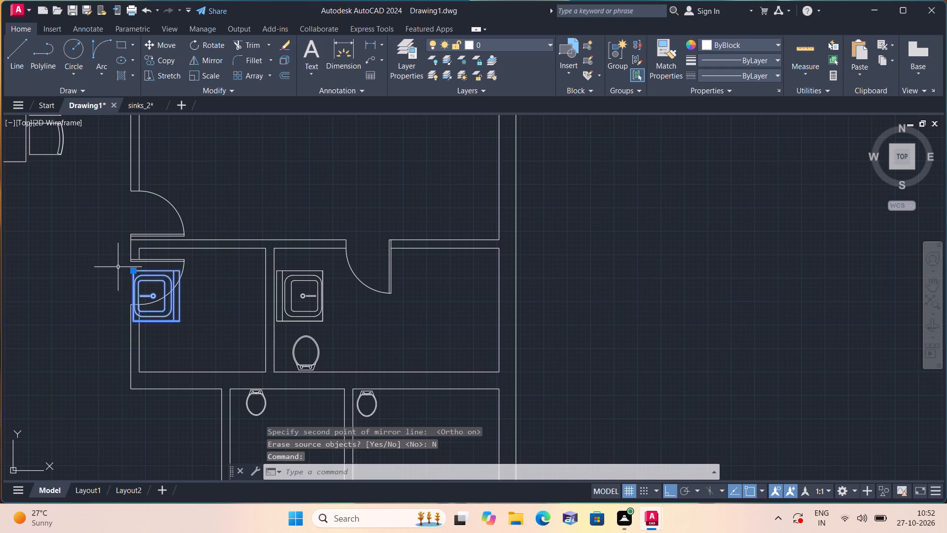
pyautogui.click(134, 270)
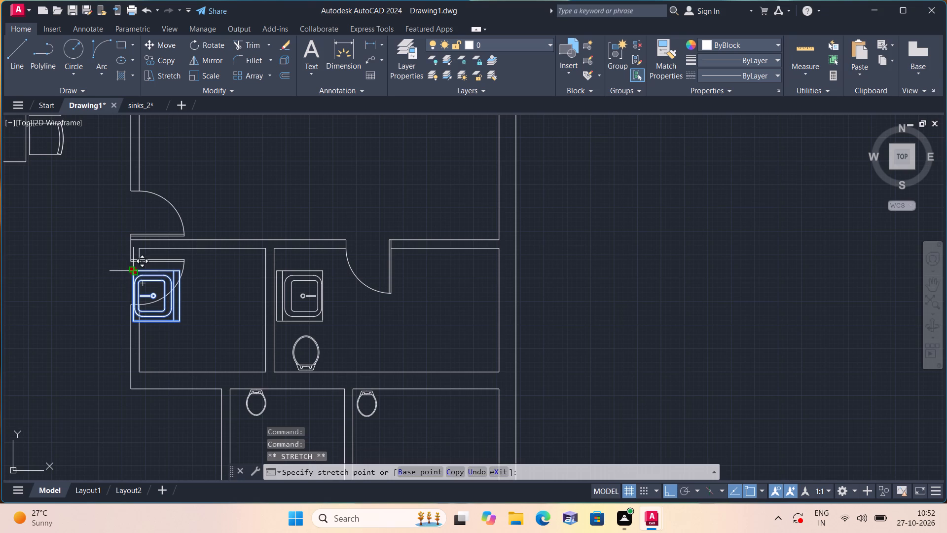
pyautogui.moveTo(176, 353); pyautogui.dragTo(199, 246, button='middle')
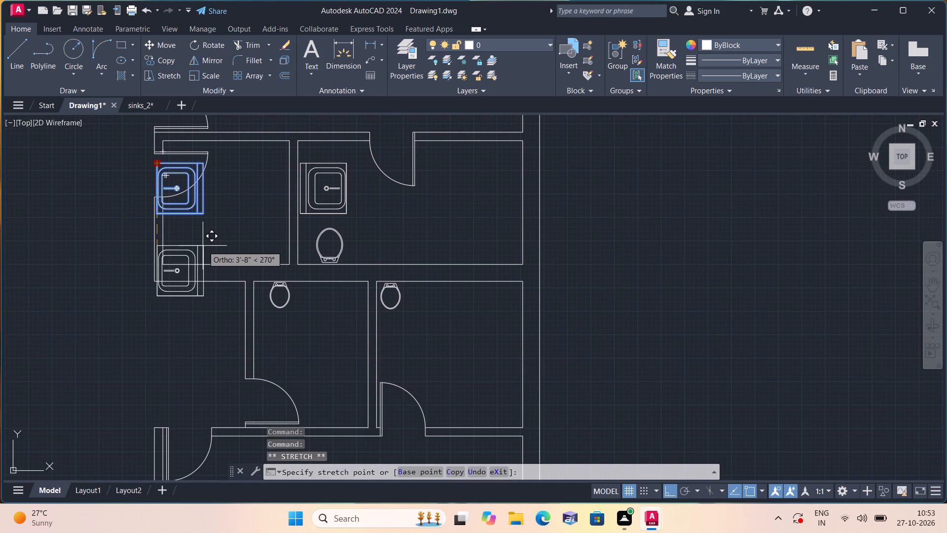
pyautogui.press('F8')
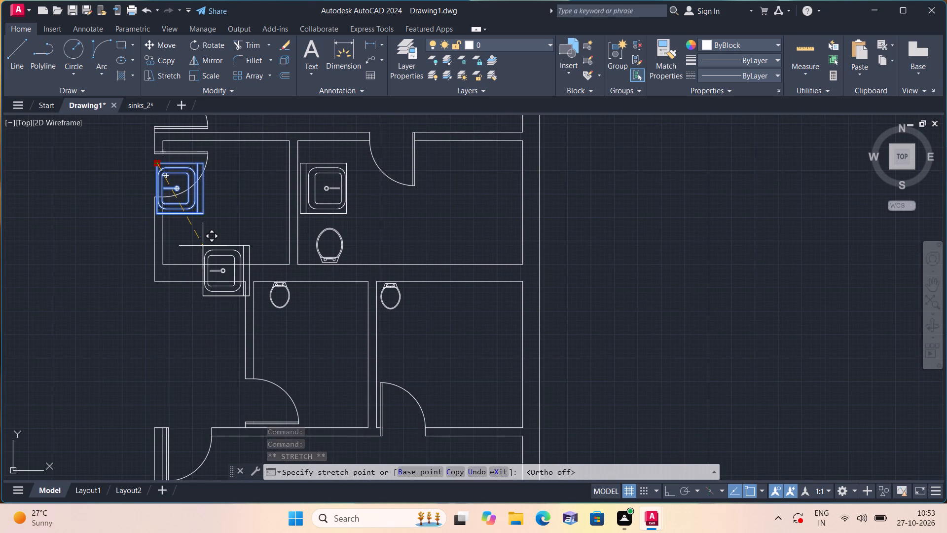
pyautogui.scroll(3, 187, 300)
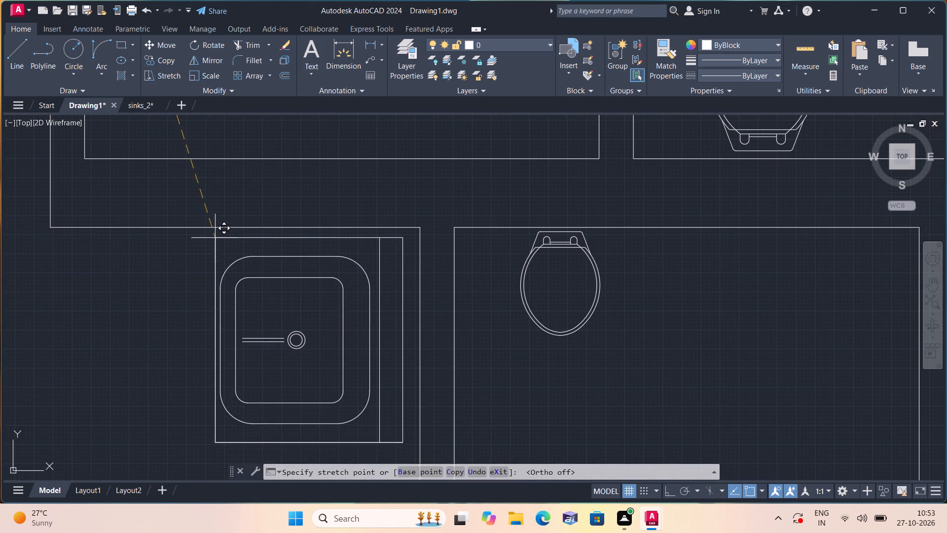
pyautogui.click(218, 236)
pyautogui.scroll(-3, 242, 219)
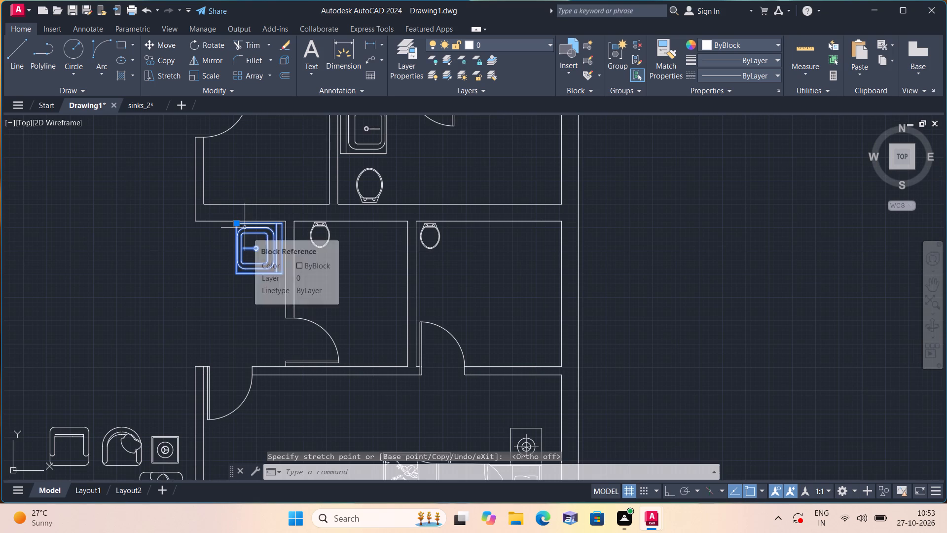
pyautogui.press('Escape')
# Add a multiline text label reading UTILITY with 4'6"X8'6" beneath it in the narrow northwest room, above its door swing.
pyautogui.scroll(-2, 251, 203)
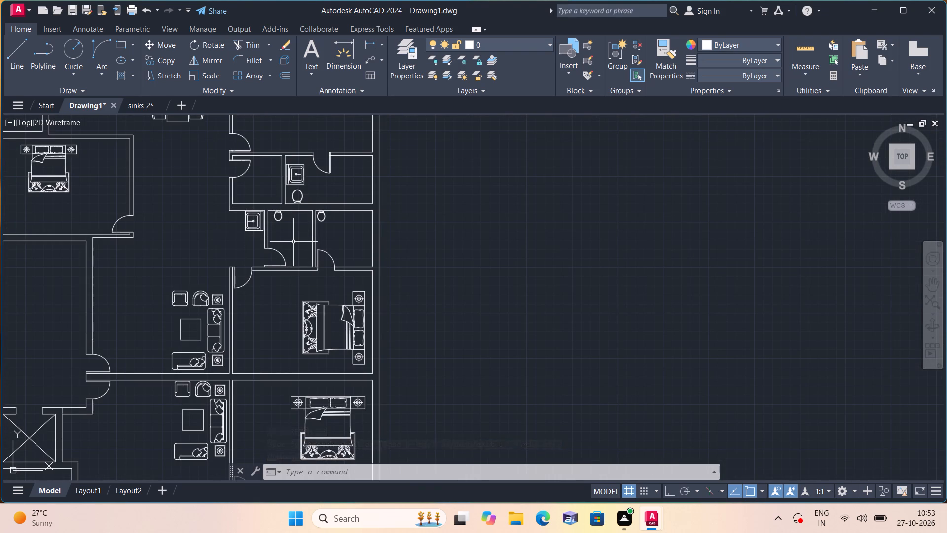
pyautogui.moveTo(316, 275); pyautogui.dragTo(327, 225, button='middle')
pyautogui.scroll(-1, 327, 225)
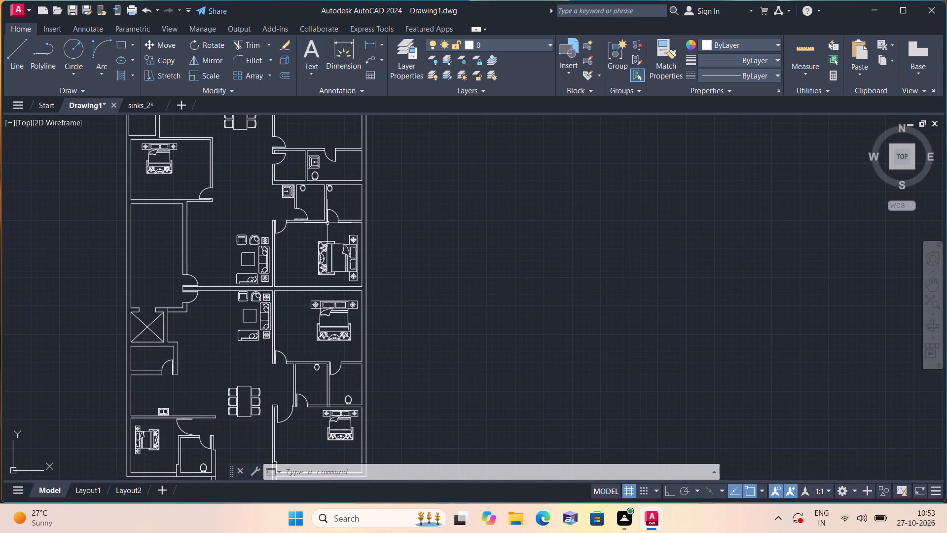
pyautogui.moveTo(282, 227); pyautogui.dragTo(458, 379, button='middle')
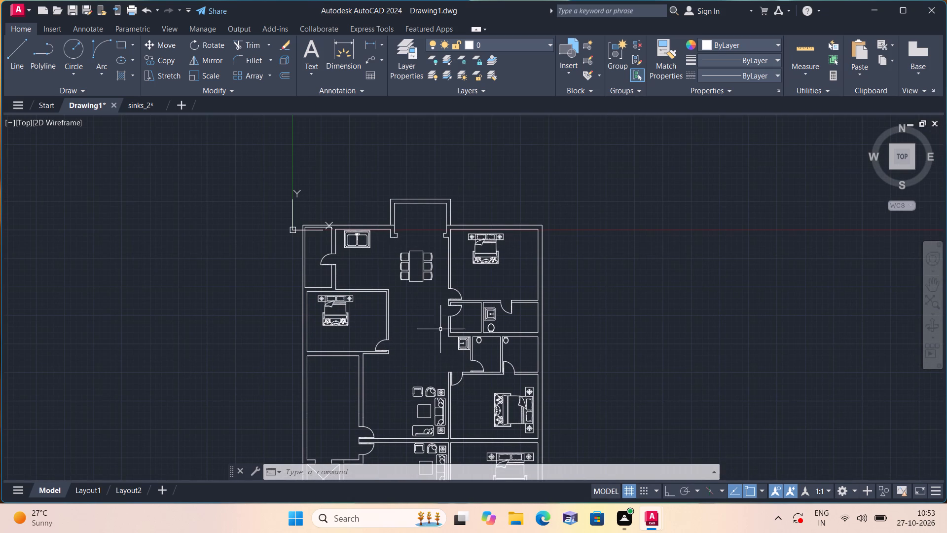
pyautogui.scroll(2, 325, 252)
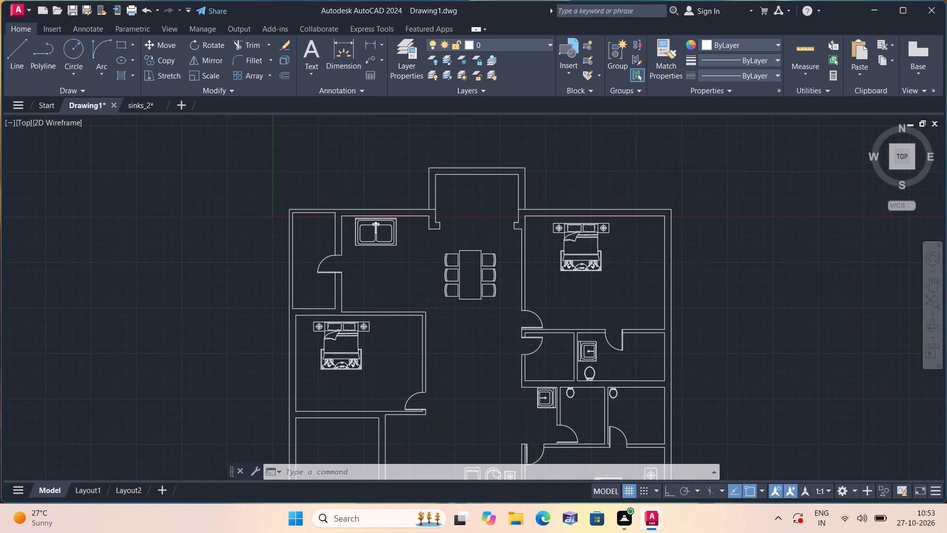
pyautogui.moveTo(325, 252); pyautogui.dragTo(367, 308, button='middle')
pyautogui.write('mt')
pyautogui.press('space')
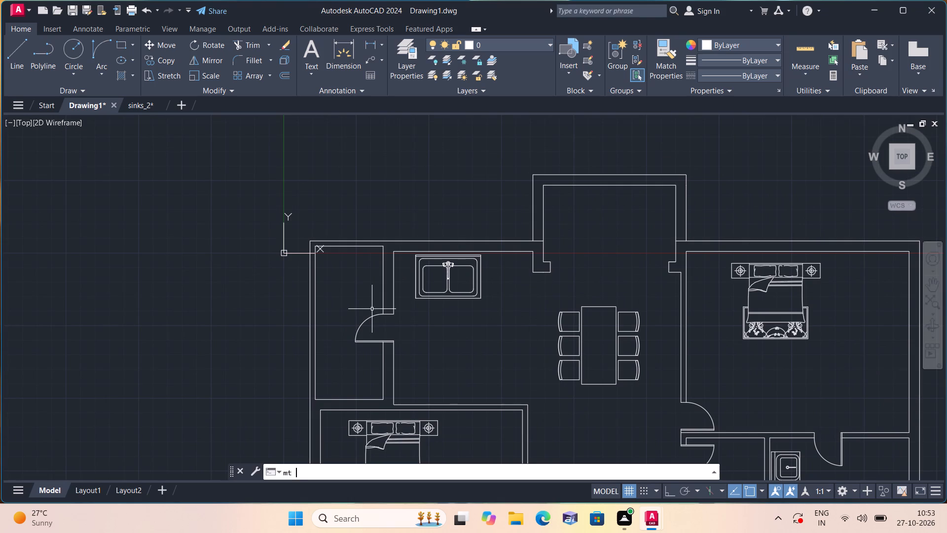
pyautogui.scroll(3, 372, 296)
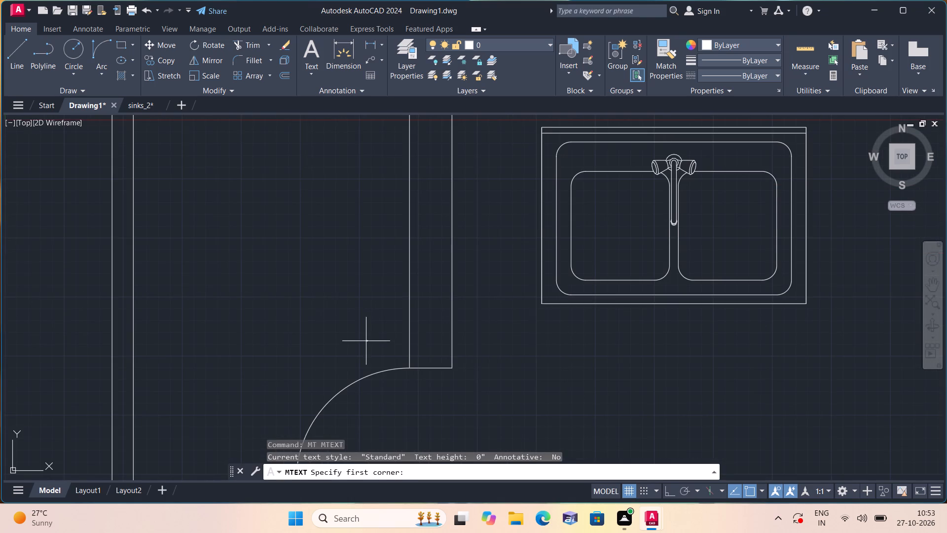
pyautogui.moveTo(365, 338); pyautogui.dragTo(350, 234, button='middle')
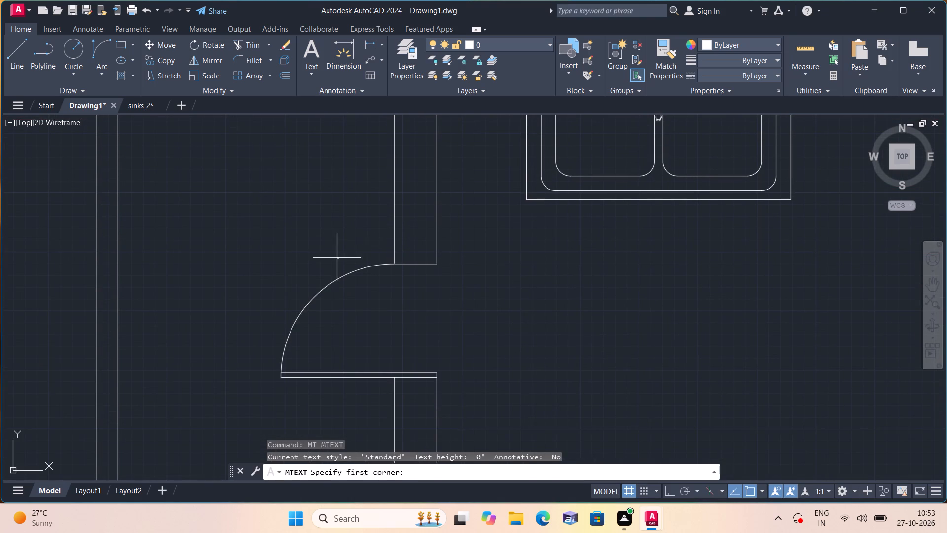
pyautogui.scroll(1, 322, 254)
pyautogui.tripleClick(270, 257)
pyautogui.click(270, 257)
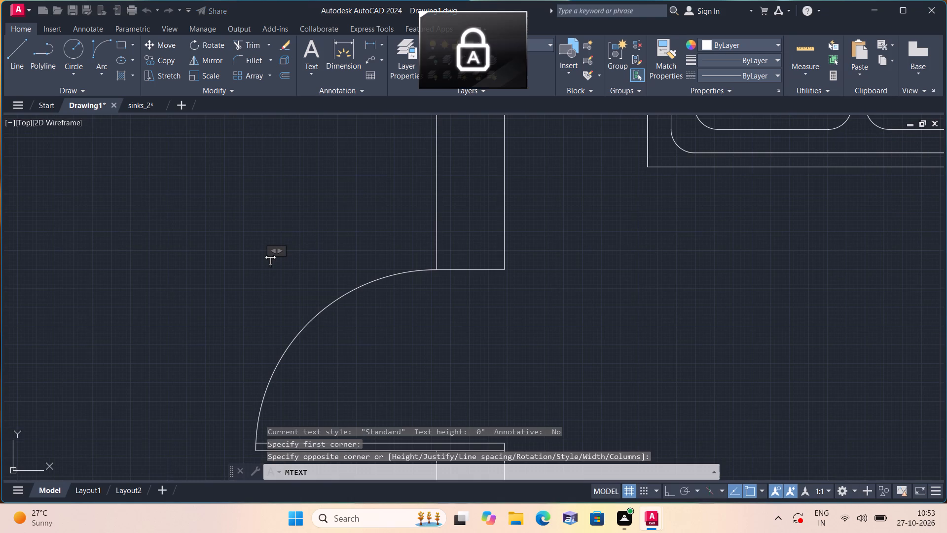
pyautogui.write('UTO')
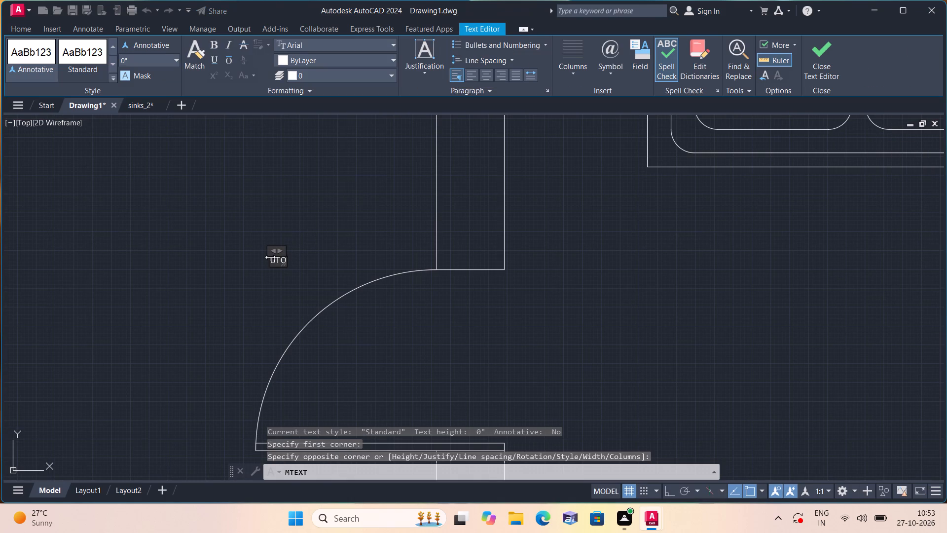
pyautogui.press('BackSpace')
pyautogui.write('ILIT')
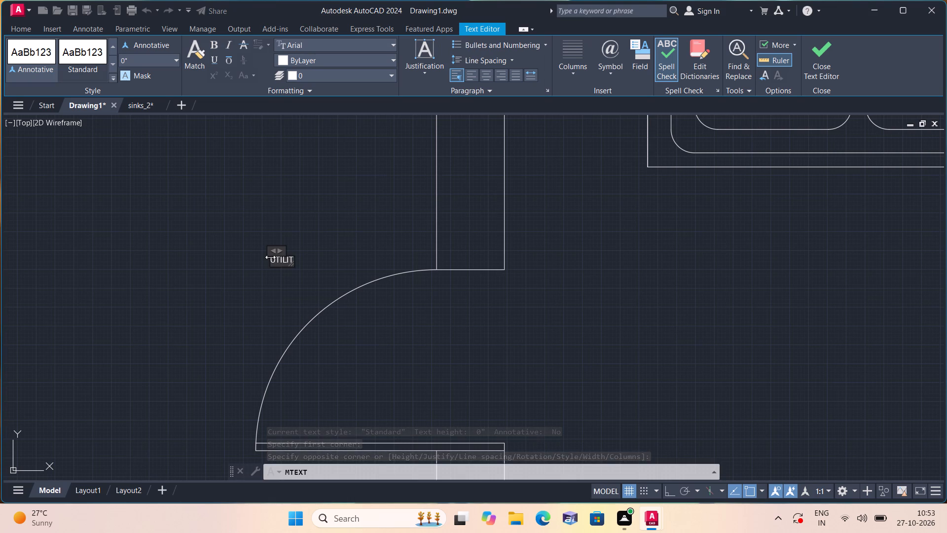
pyautogui.press('y')
pyautogui.press('Return')
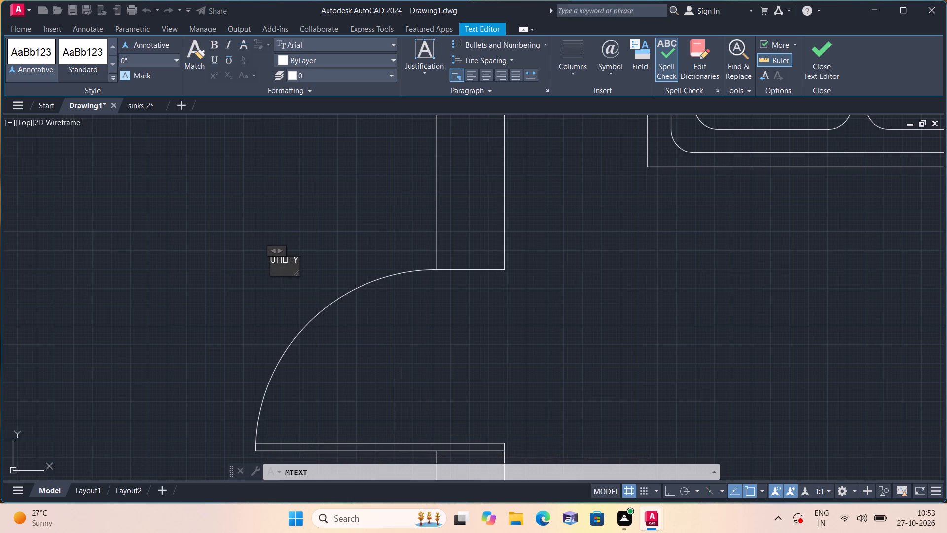
pyautogui.write('4\'6"X')
pyautogui.write("8'6")
pyautogui.hotkey('shift', '"')
pyautogui.click(282, 218)
# Add a multiline text label reading KITCHEN with 10'0"X8'6" beneath it, south of the northern unit's double-bowl sink.
pyautogui.moveTo(289, 236); pyautogui.dragTo(276, 237, button='middle')
pyautogui.scroll(-3, 278, 236)
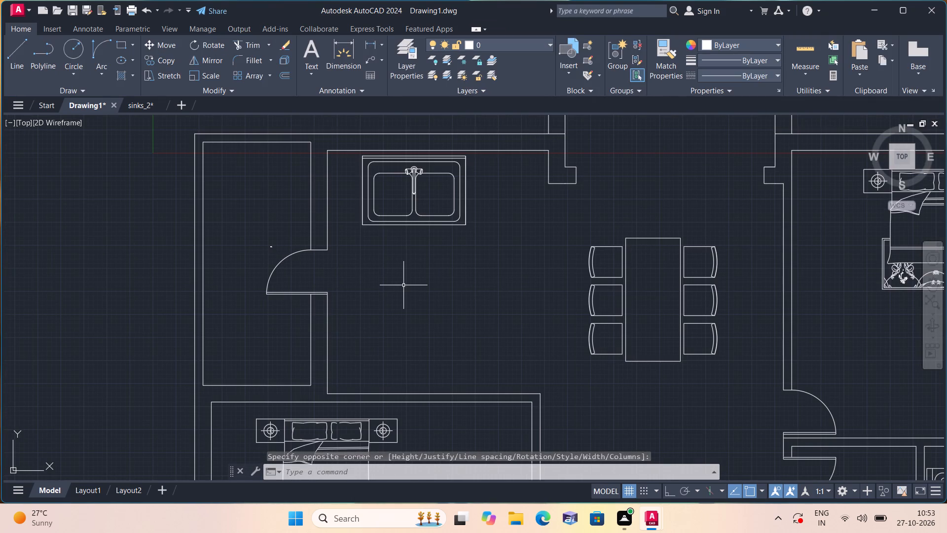
pyautogui.press('space')
pyautogui.tripleClick(404, 288)
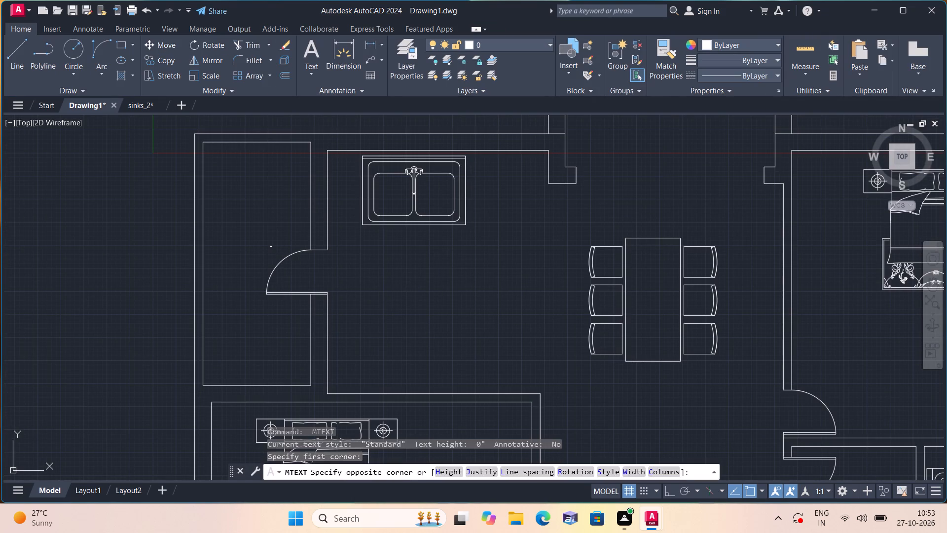
pyautogui.click(404, 288)
pyautogui.write('KITCHEN')
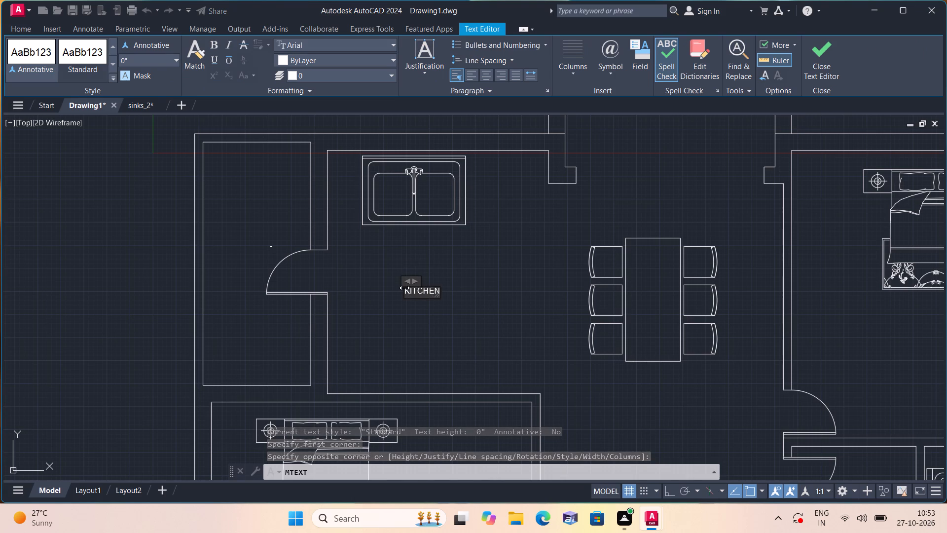
pyautogui.press('Return')
pyautogui.write('10\'0"X')
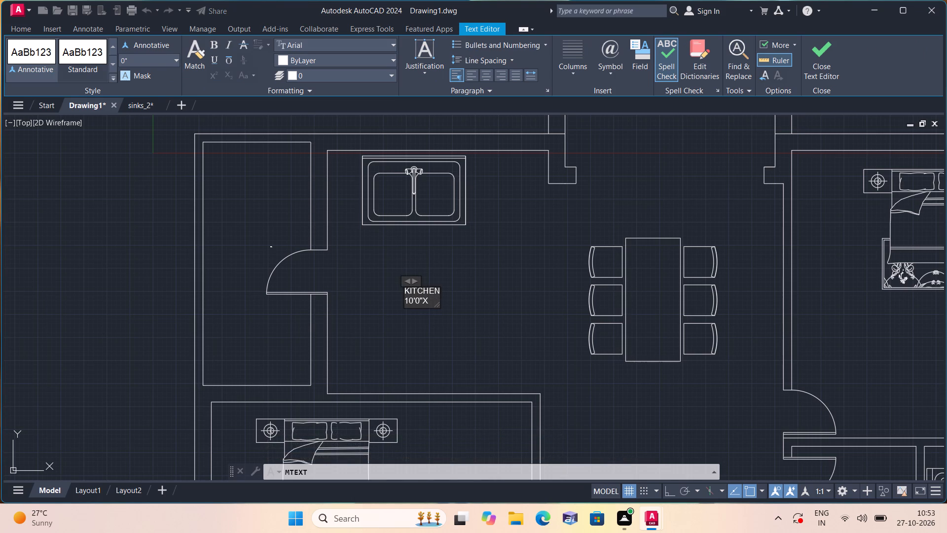
pyautogui.write('8\'6"')
pyautogui.click(421, 334)
# Add a multiline text label reading BALCONY with 11'0"X4'0" beneath it in the room projecting north of the dining area.
pyautogui.moveTo(421, 334); pyautogui.dragTo(410, 362, button='middle')
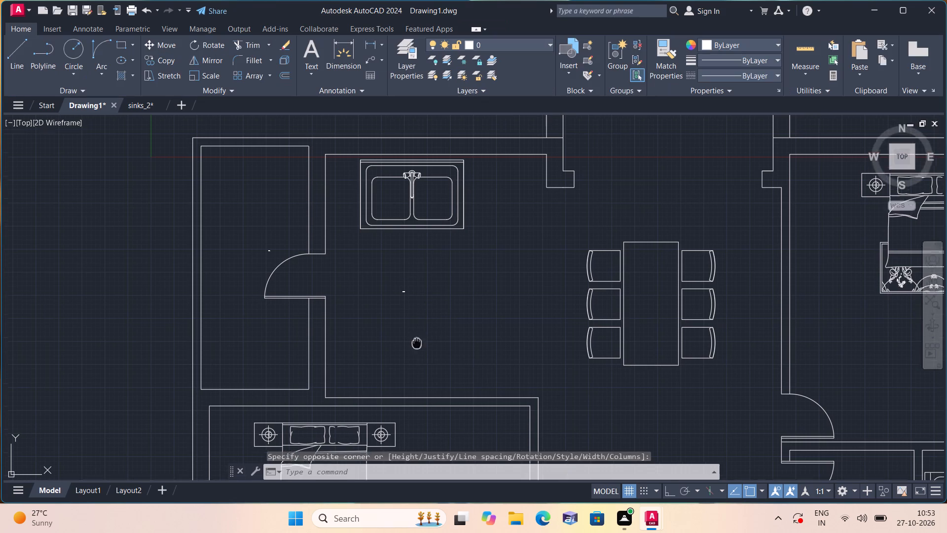
pyautogui.moveTo(410, 362); pyautogui.dragTo(403, 380, button='middle')
pyautogui.scroll(-1, 445, 332)
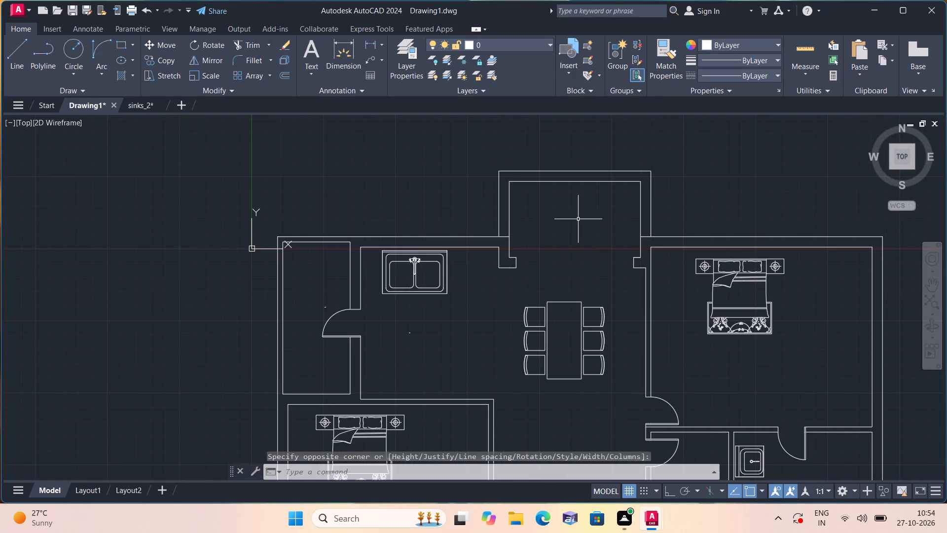
pyautogui.press('space')
pyautogui.tripleClick(557, 221)
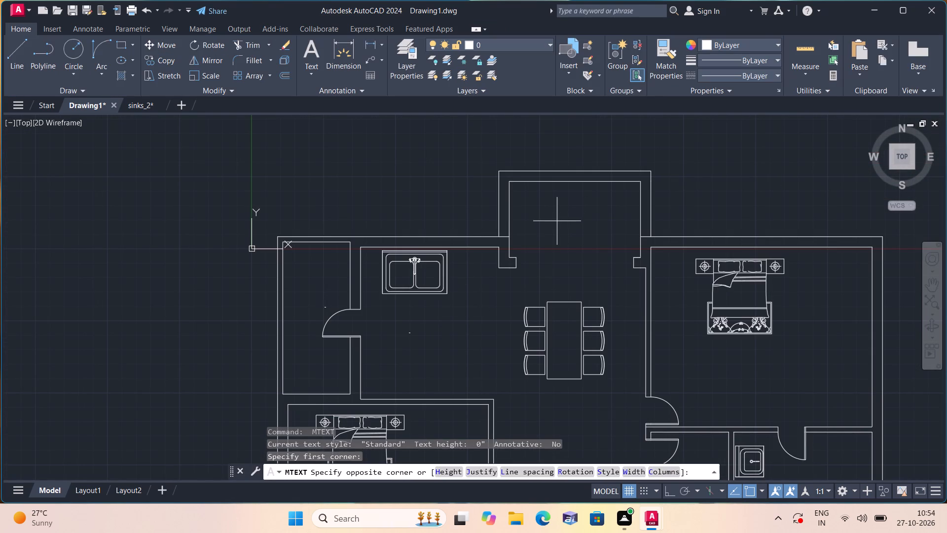
pyautogui.click(557, 221)
pyautogui.write('BALCONY')
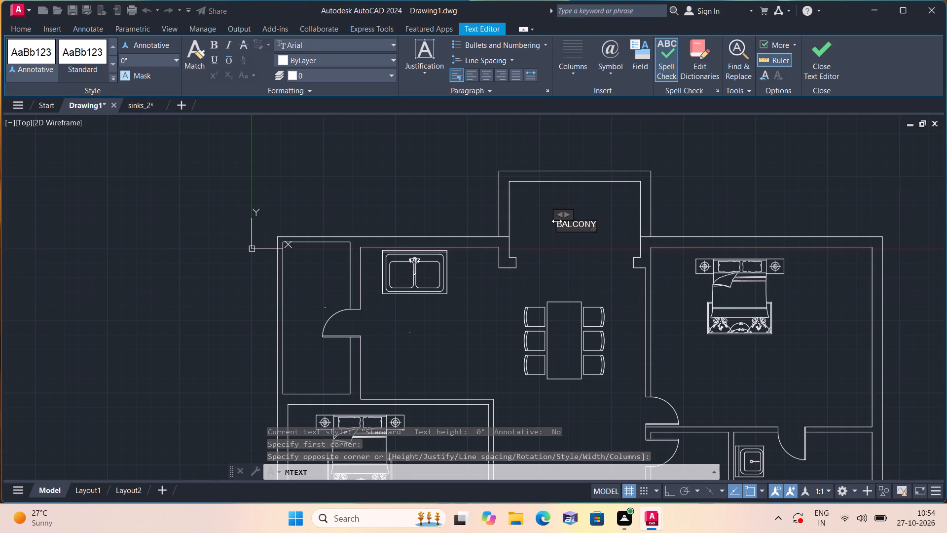
pyautogui.press('Return')
pyautogui.write('11\'0"X')
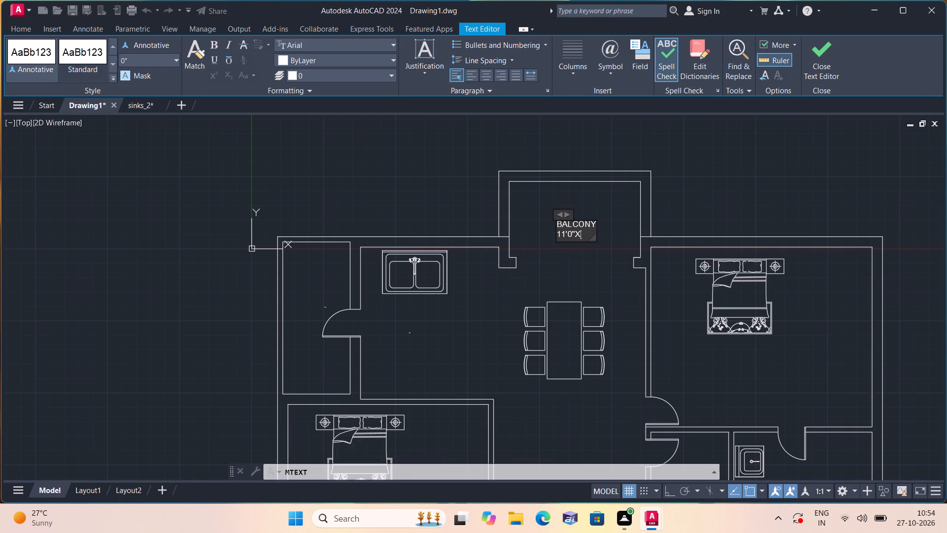
pyautogui.write('4\'0"')
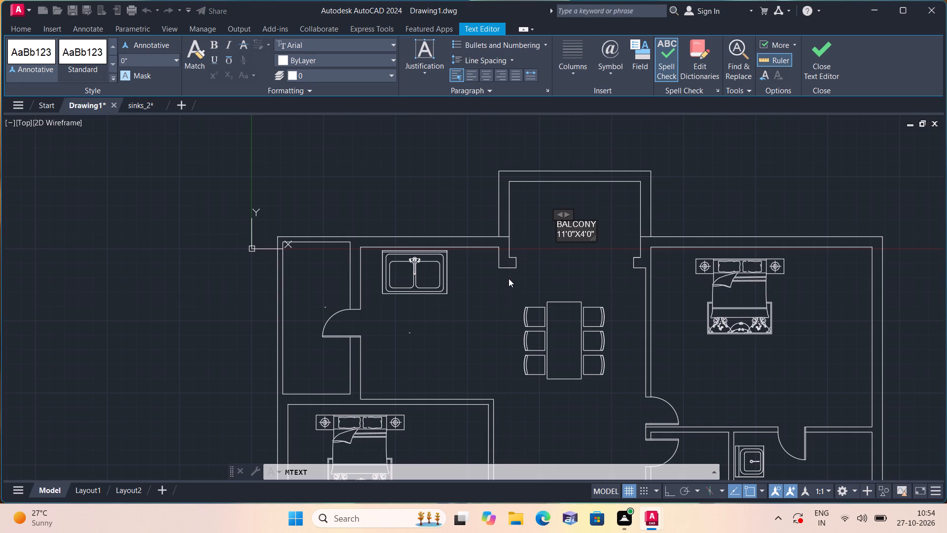
pyautogui.click(509, 278)
# Add a multiline text label reading DINING with 11'0"X18'2" beneath it on the six-chair dining table.
pyautogui.moveTo(509, 278); pyautogui.dragTo(396, 145, button='middle')
pyautogui.scroll(1, 461, 195)
pyautogui.scroll(-1, 335, 220)
pyautogui.scroll(1, 422, 224)
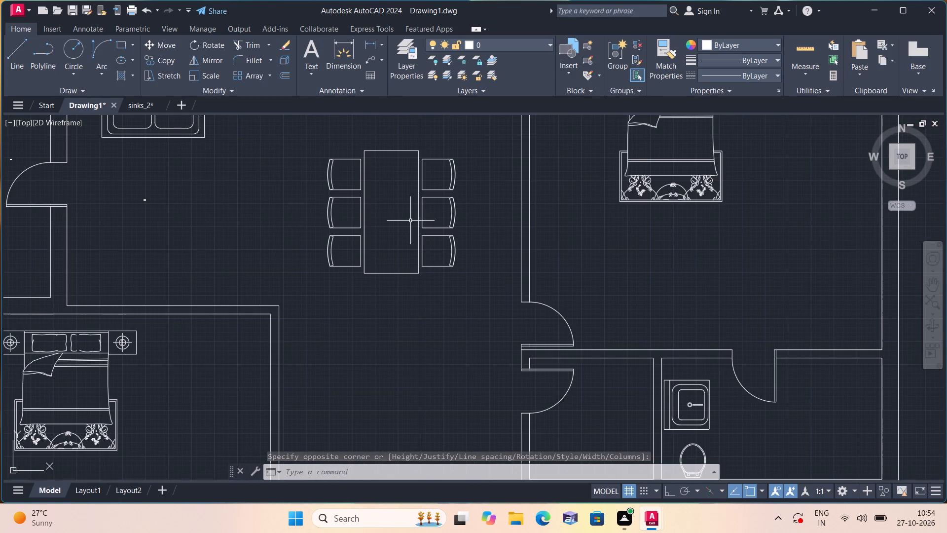
pyautogui.press('space')
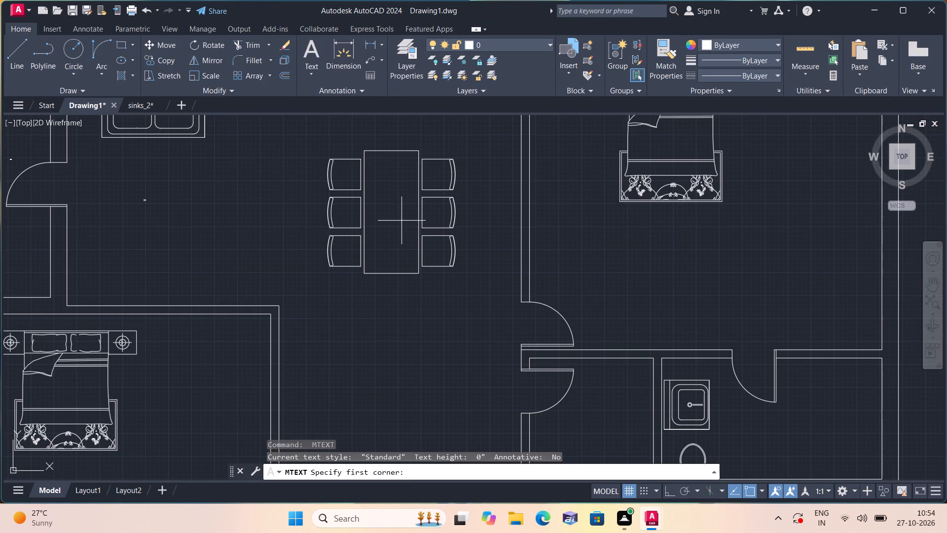
pyautogui.scroll(1, 369, 204)
pyautogui.doubleClick(370, 206)
pyautogui.click(374, 207)
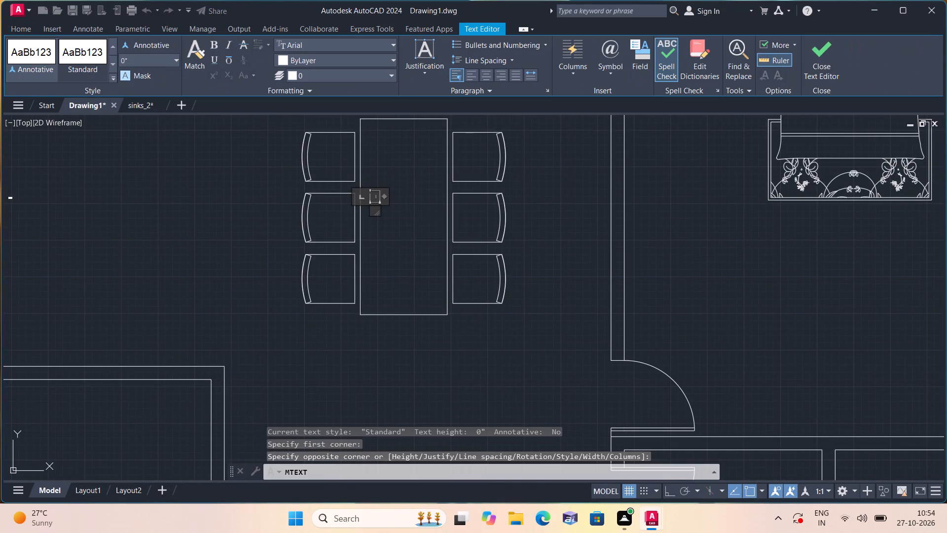
pyautogui.press('d')
pyautogui.write('INING')
pyautogui.press('Return')
pyautogui.write('11\'0"')
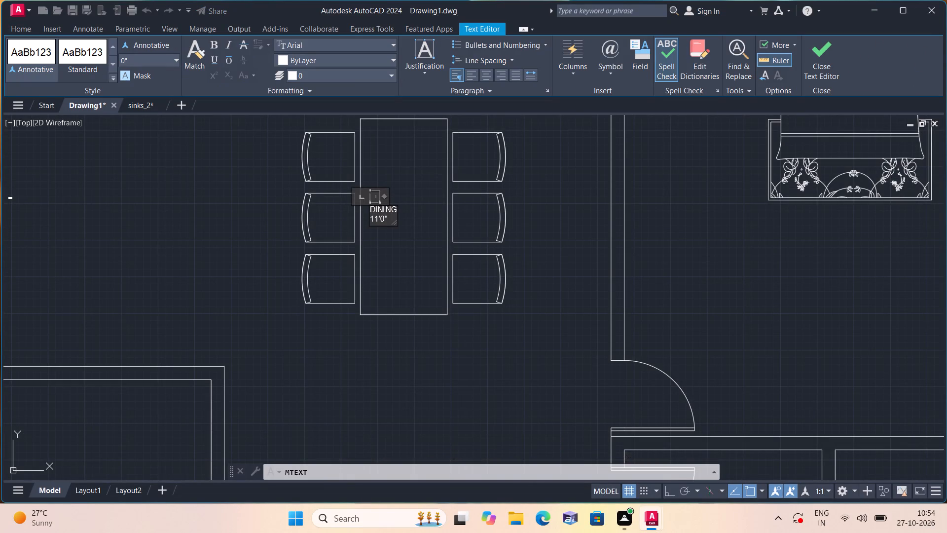
pyautogui.press('x')
pyautogui.write('18\'2"')
pyautogui.click(408, 186)
# Add a multiline text label reading M.BEDROOM with 16'0"X13'0" beneath it in the northeast bedroom, south of the bed.
pyautogui.scroll(-2, 408, 189)
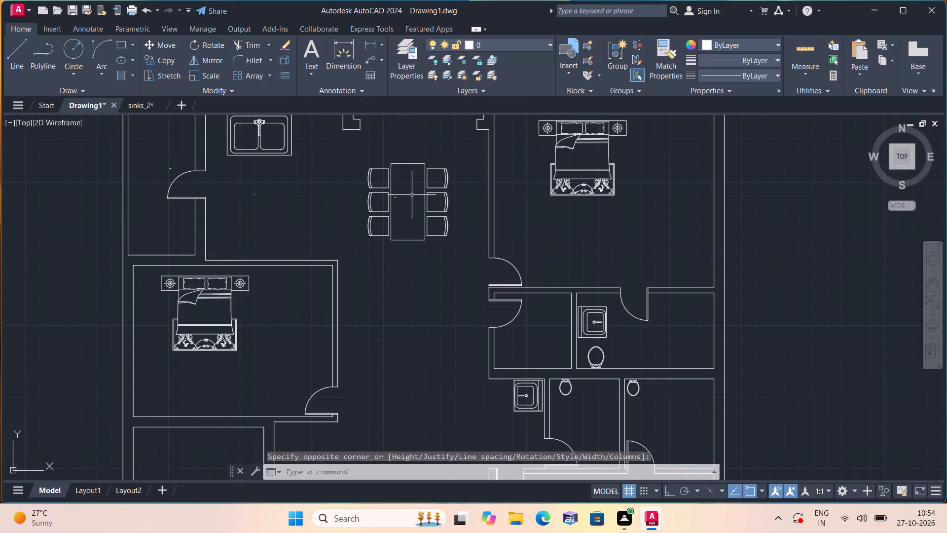
pyautogui.press('space')
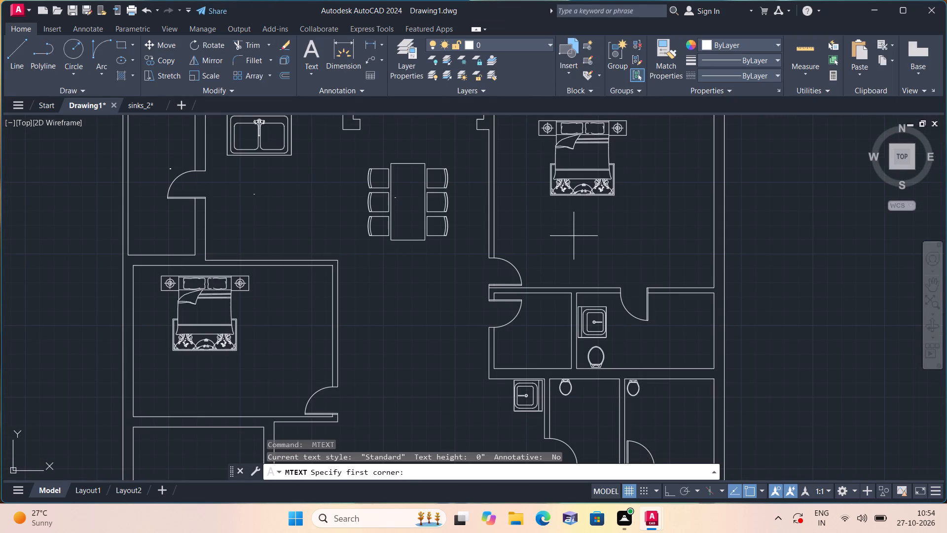
pyautogui.tripleClick(574, 236)
pyautogui.click(574, 236)
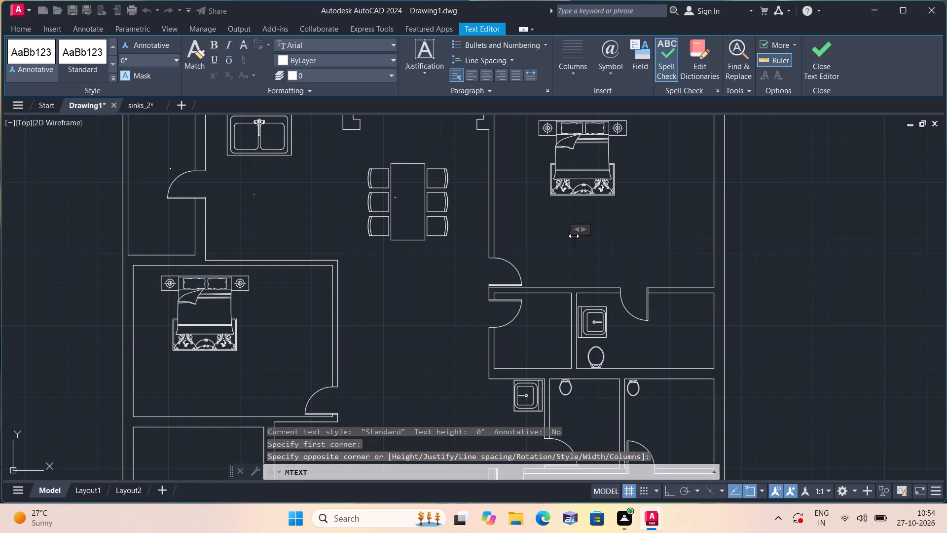
pyautogui.write('M.BEDR')
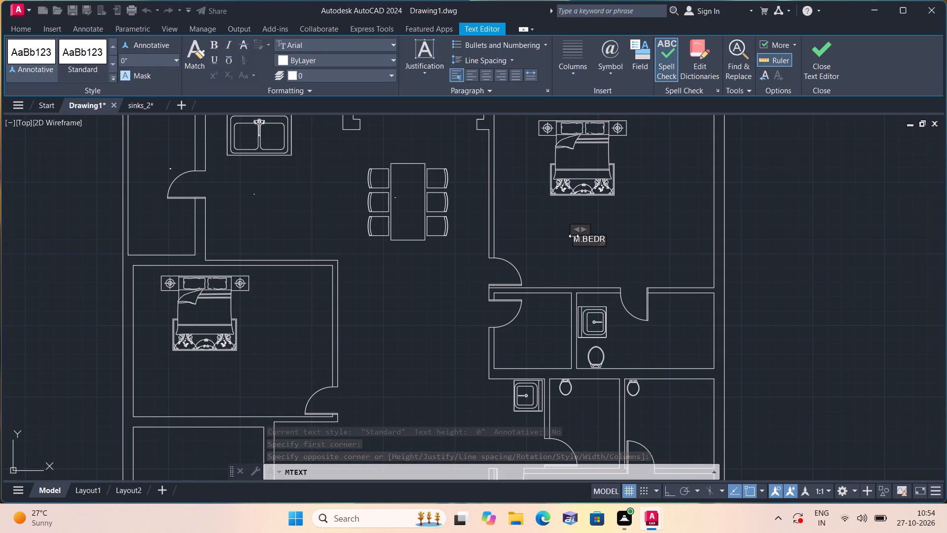
pyautogui.write('OOM')
pyautogui.press('Return')
pyautogui.write('16\'0"X')
pyautogui.write('13\'0"')
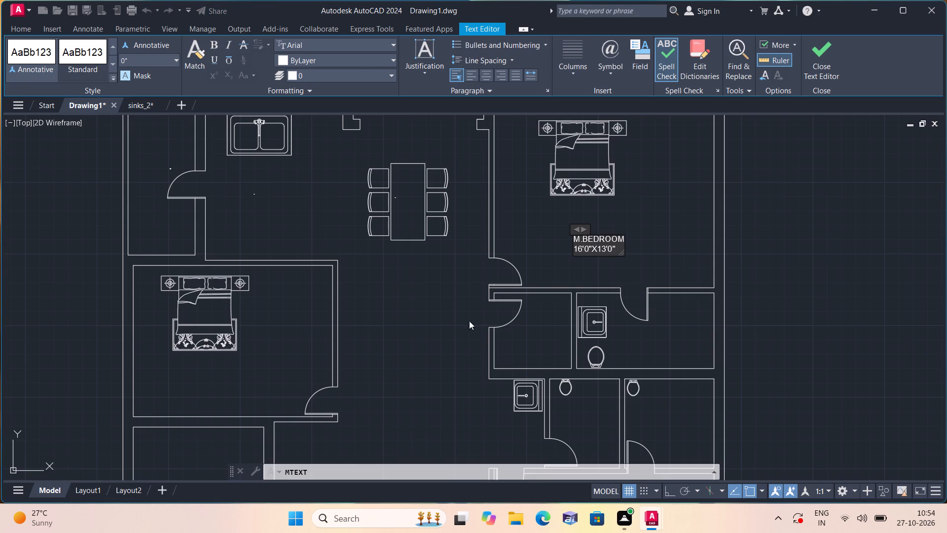
pyautogui.click(460, 324)
# Add a multiline text label reading POOJA with 5'8"X5'6" beneath it in the small room west of the northern bathroom.
pyautogui.moveTo(454, 319); pyautogui.dragTo(429, 151, button='middle')
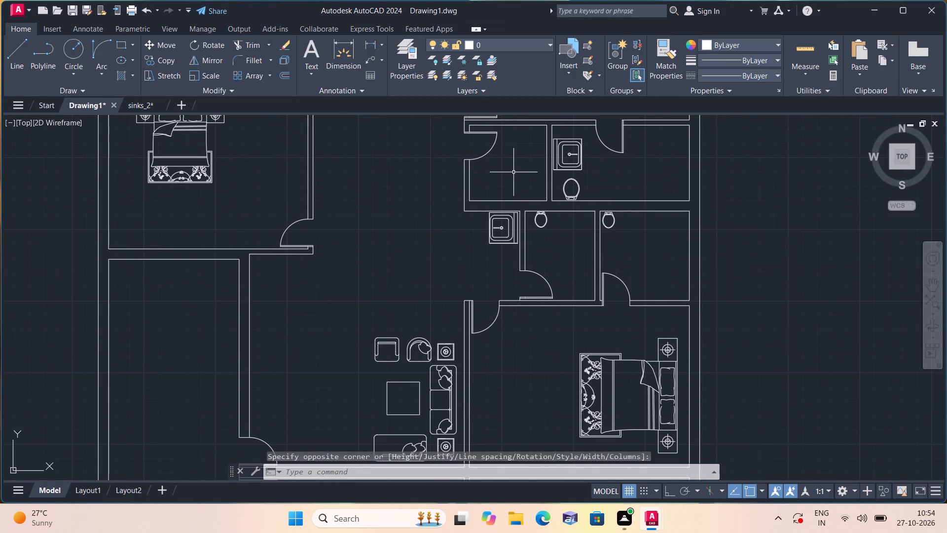
pyautogui.press('space')
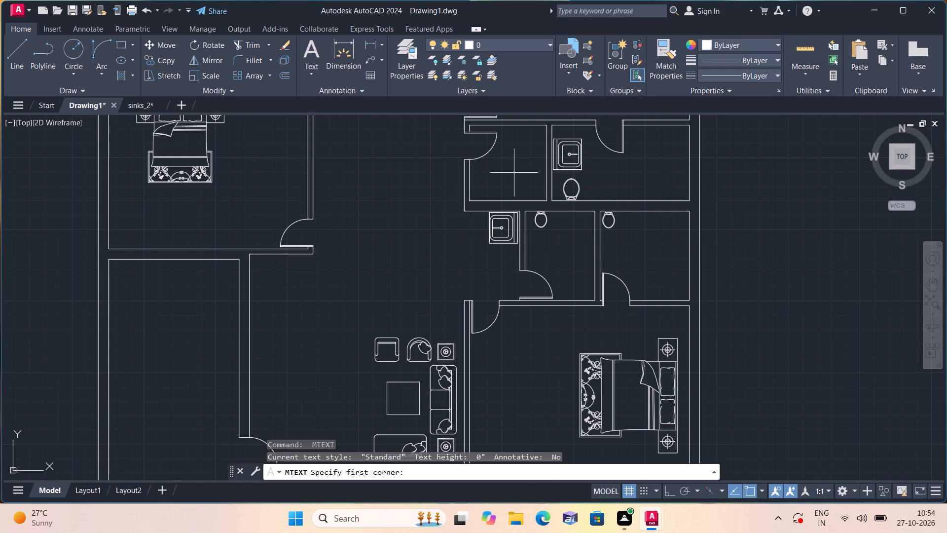
pyautogui.tripleClick(514, 173)
pyautogui.write('POOJA')
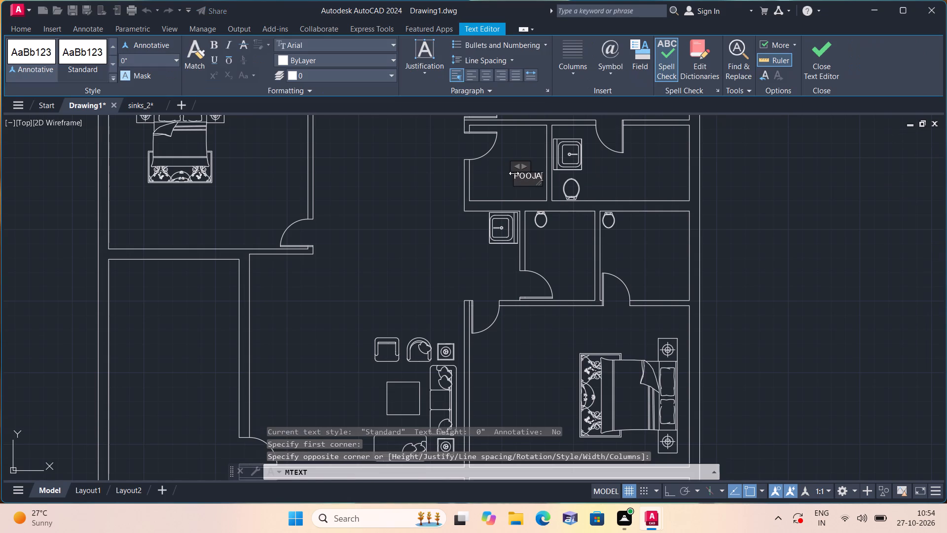
pyautogui.press('Return')
pyautogui.write('5\'8"X')
pyautogui.write('5\'6"')
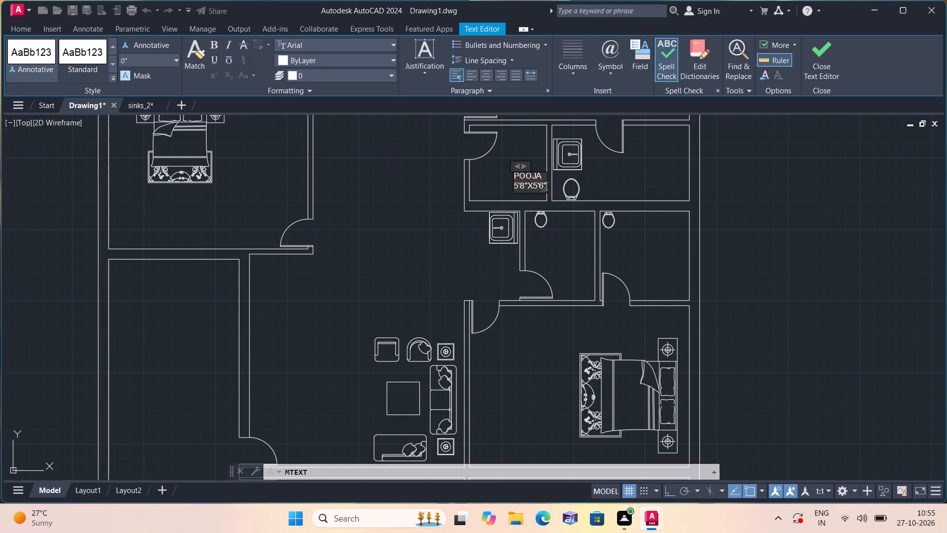
pyautogui.click(436, 230)
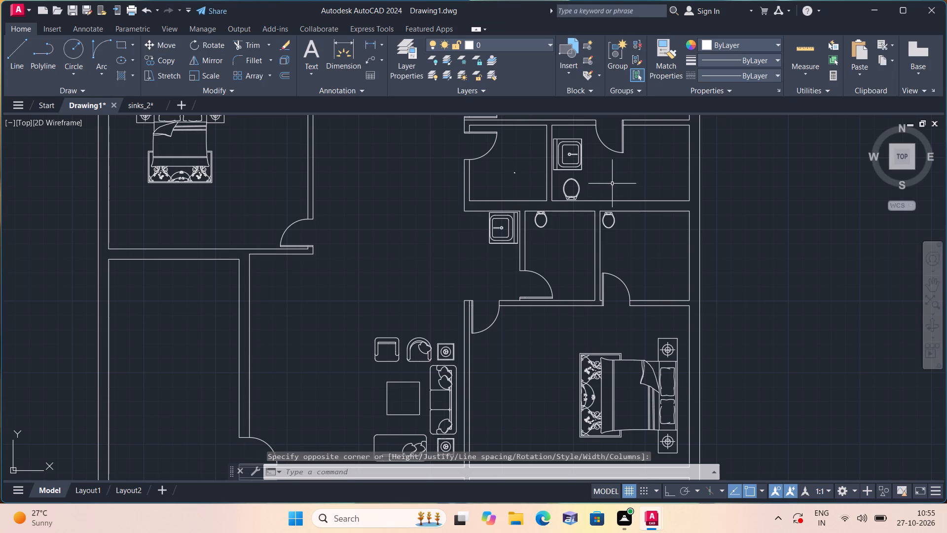
# Add a multiline text label reading M.TOILET with 10'0"X5'6" beneath it in the northern bathroom, east of its toilet.
pyautogui.press('space')
pyautogui.tripleClick(613, 180)
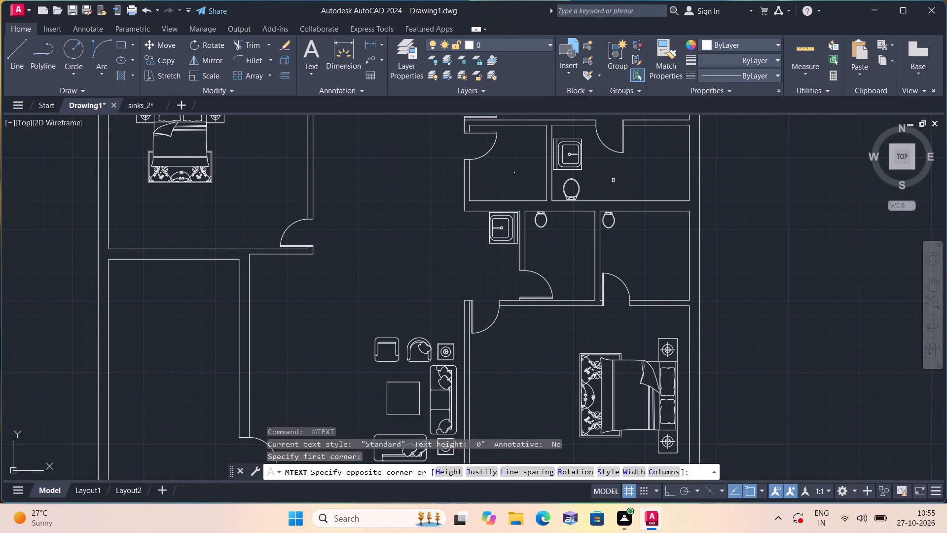
pyautogui.click(613, 180)
pyautogui.write('M.TOILET')
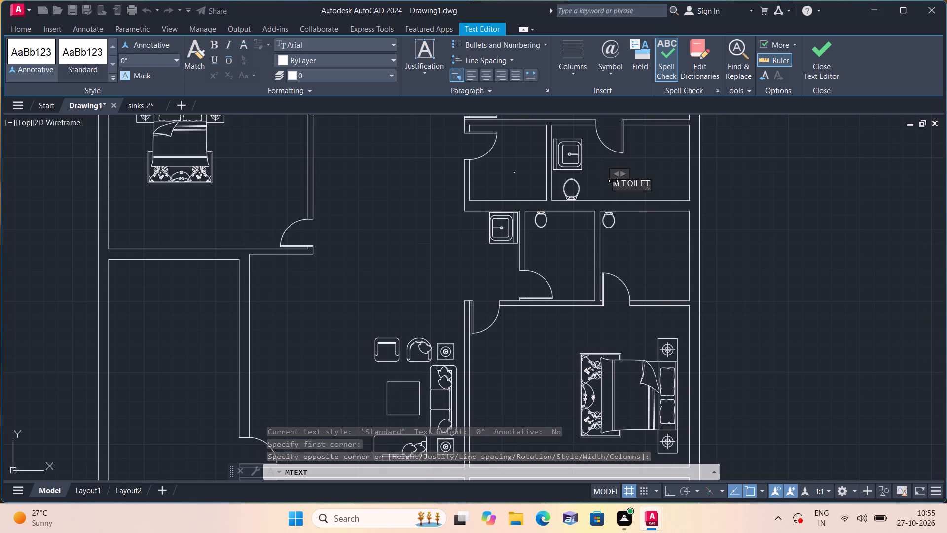
pyautogui.press('Return')
pyautogui.write('10\'0"X')
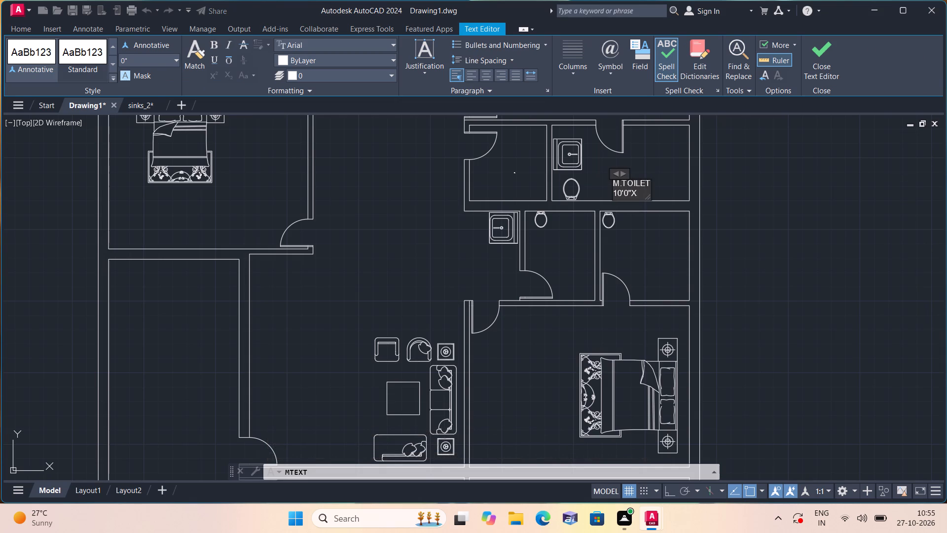
pyautogui.press('5')
pyautogui.write('\'6"')
pyautogui.click(565, 241)
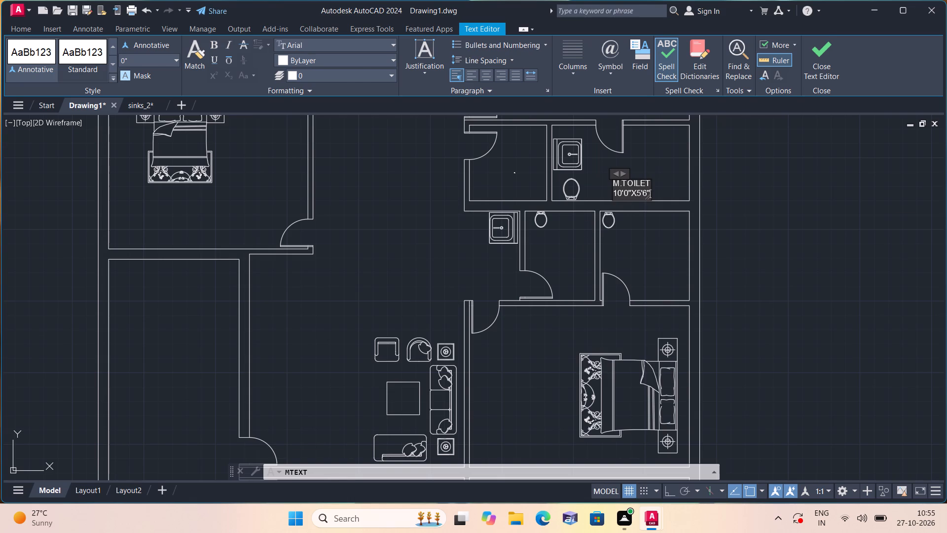
# Add a multiline text label reading COM.TOILET with 5'1"X6'6" beneath it in the western of the two north-wall-toilet bathrooms.
pyautogui.press('space')
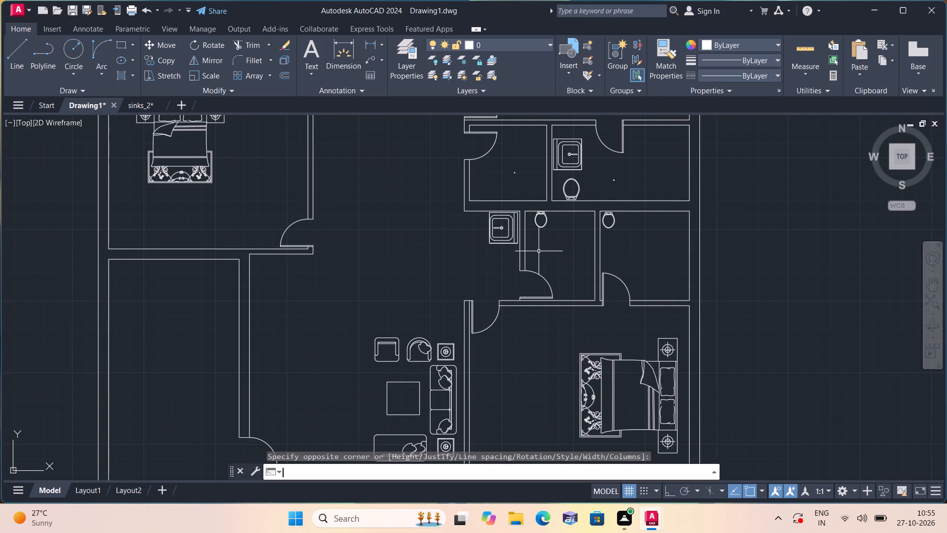
pyautogui.tripleClick(539, 251)
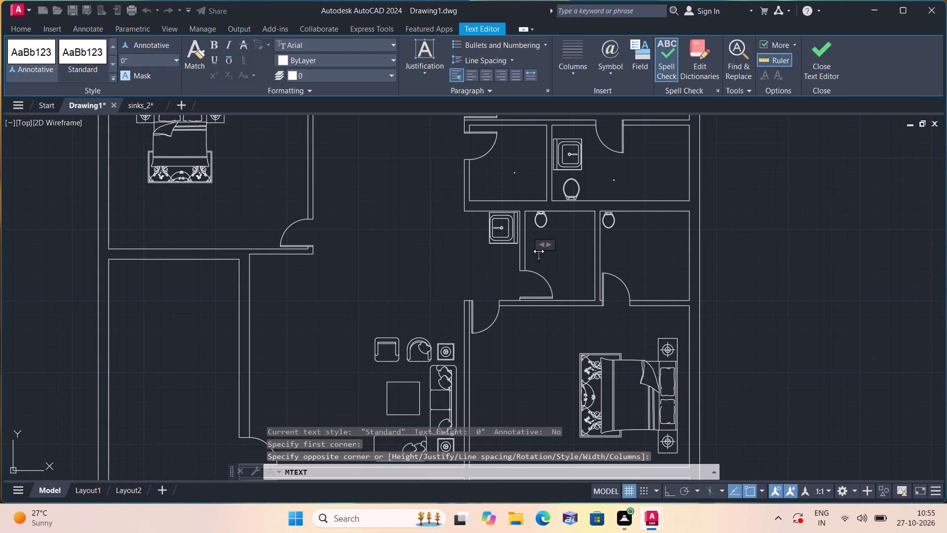
pyautogui.write('COM')
pyautogui.press('.')
pyautogui.write('TOILET')
pyautogui.press('Return')
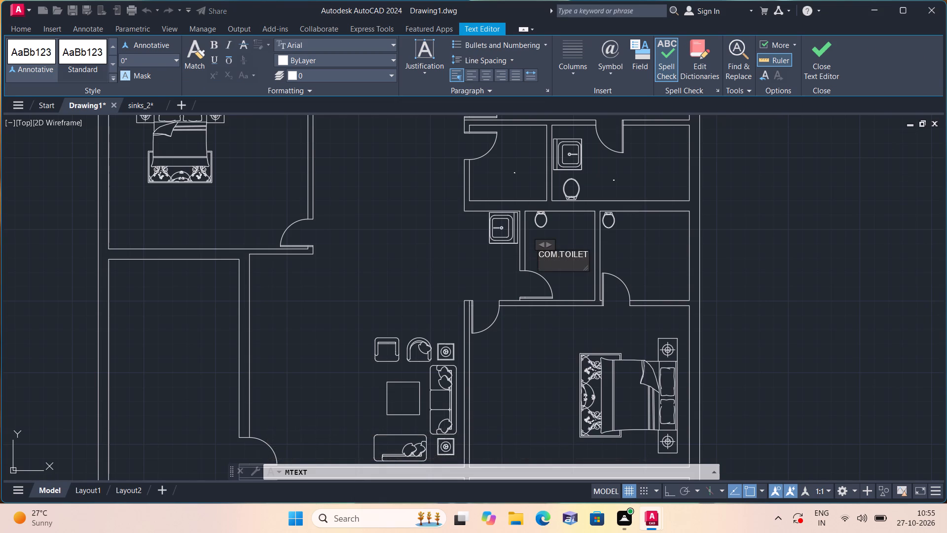
pyautogui.write('5\'1"X')
pyautogui.write('6\'6"')
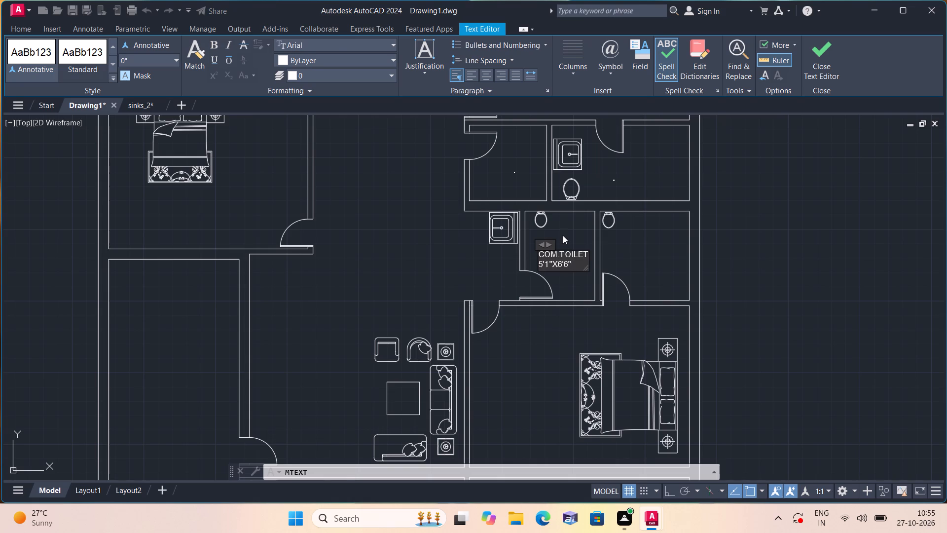
pyautogui.click(563, 234)
# Add a multiline text label reading TOILET 2 with 6'6"'X6'6" beneath it in the eastern of the two north-wall-toilet bathrooms.
pyautogui.press('space')
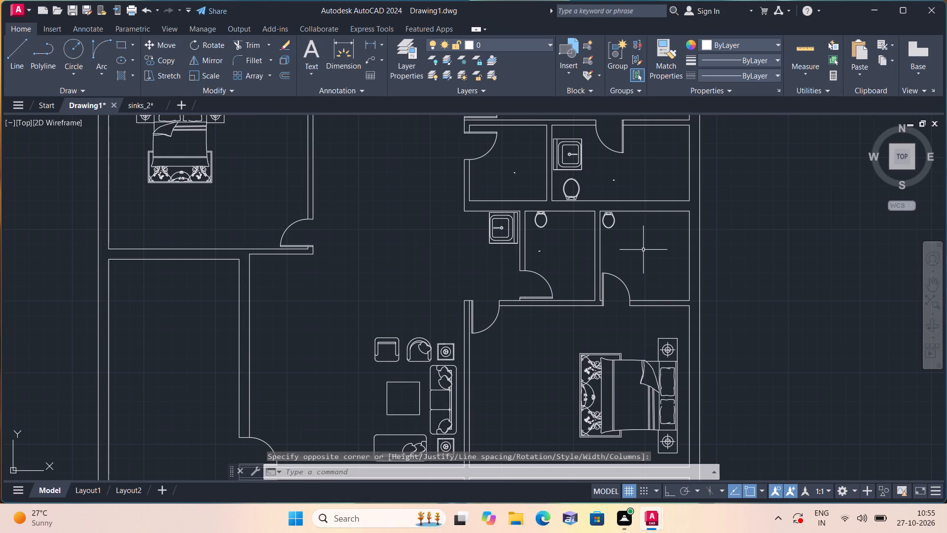
pyautogui.click(643, 250)
pyautogui.tripleClick(643, 255)
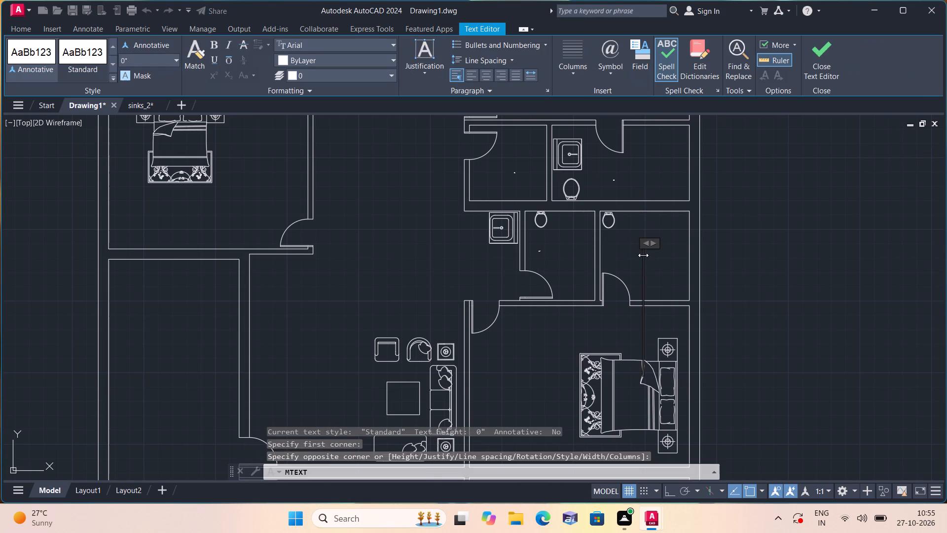
pyautogui.write('TOILET')
pyautogui.press('space')
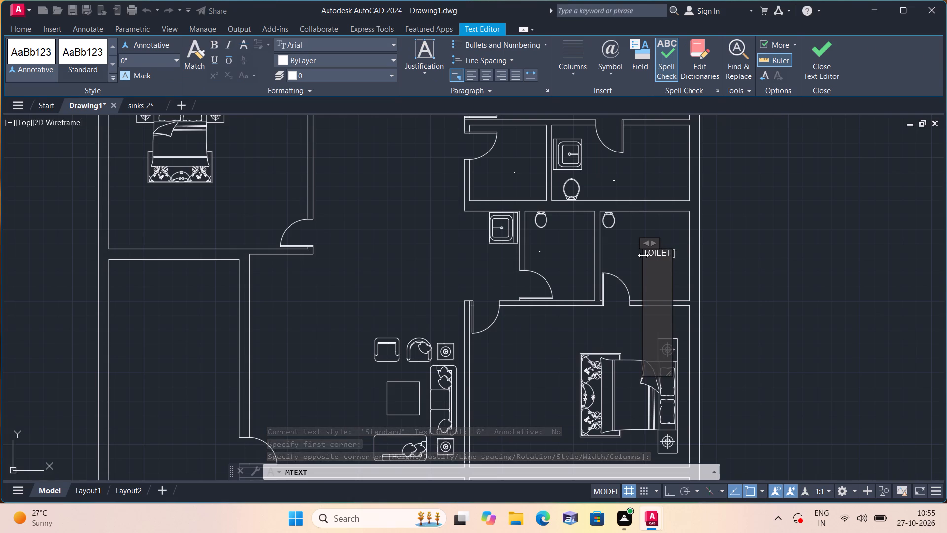
pyautogui.write('2')
pyautogui.press('Return')
pyautogui.write('6\'6"\'X')
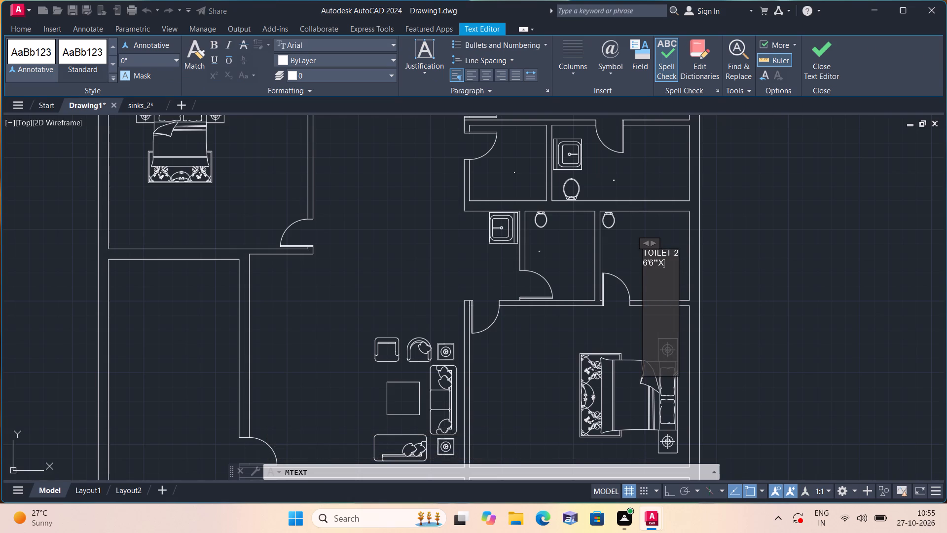
pyautogui.write('6\'6"')
pyautogui.click(552, 336)
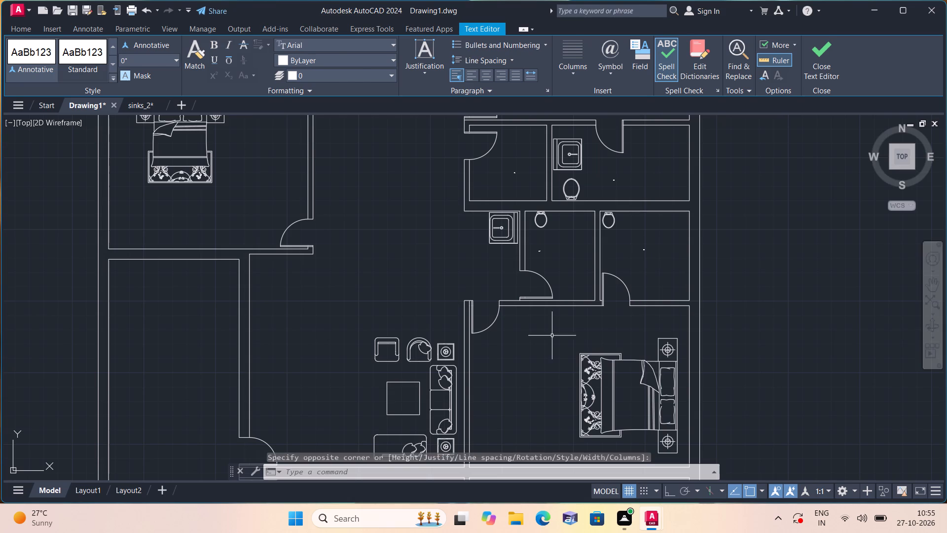
# Add a multiline text label reading BEDROOM 2 with 16'0"X11'9" beneath it in the northern unit's bedroom, west of the east-wall bed.
pyautogui.moveTo(557, 341); pyautogui.dragTo(567, 181, button='middle')
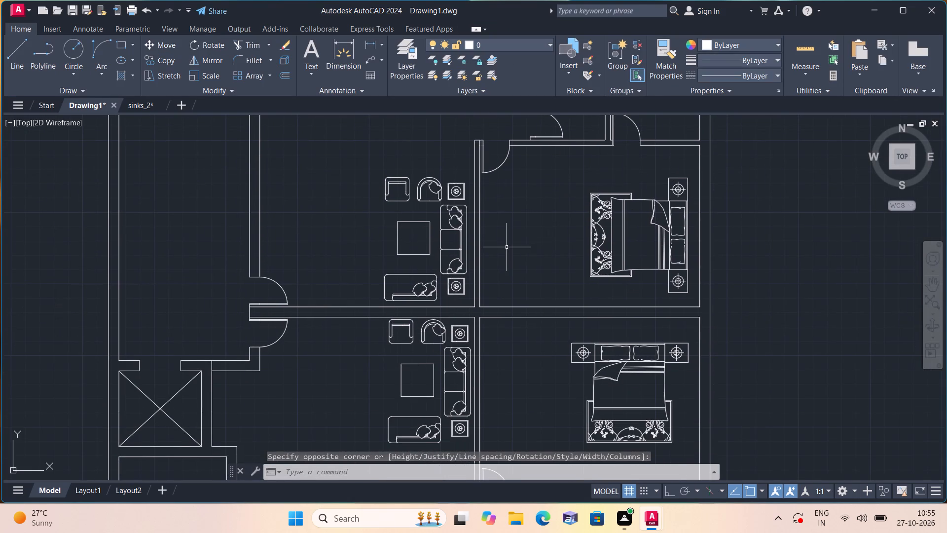
pyautogui.press('space')
pyautogui.tripleClick(507, 247)
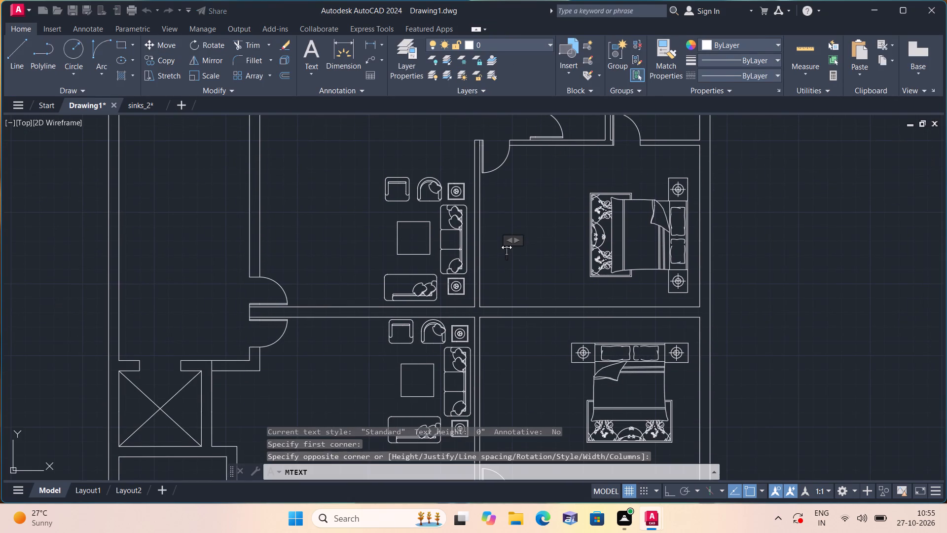
pyautogui.write('BEDROOM')
pyautogui.press('space')
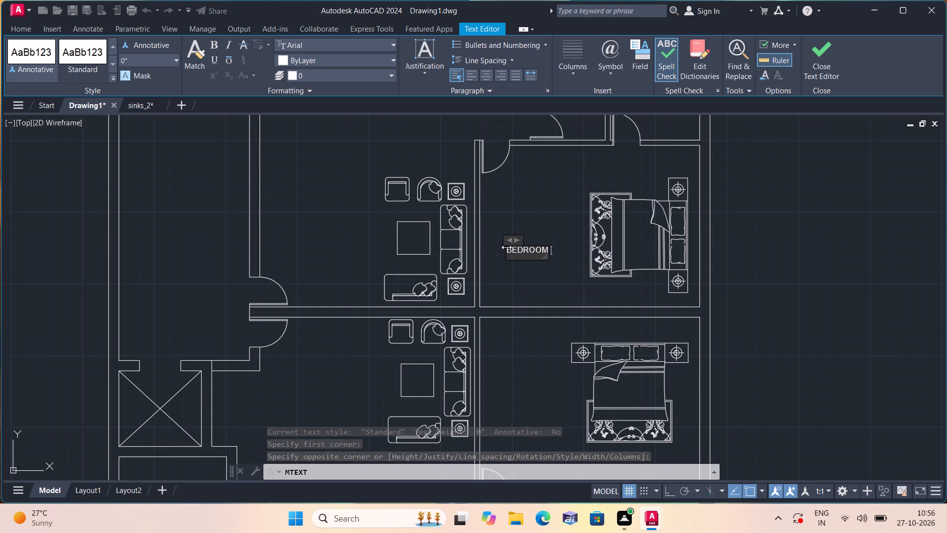
pyautogui.write('2')
pyautogui.press('Return')
pyautogui.write('16\'0"X')
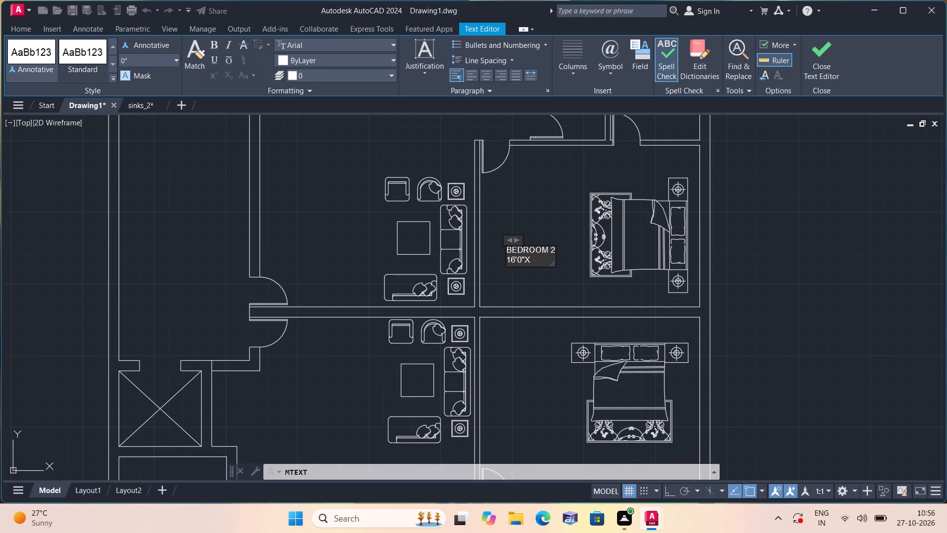
pyautogui.write('11\'9"')
pyautogui.click(516, 346)
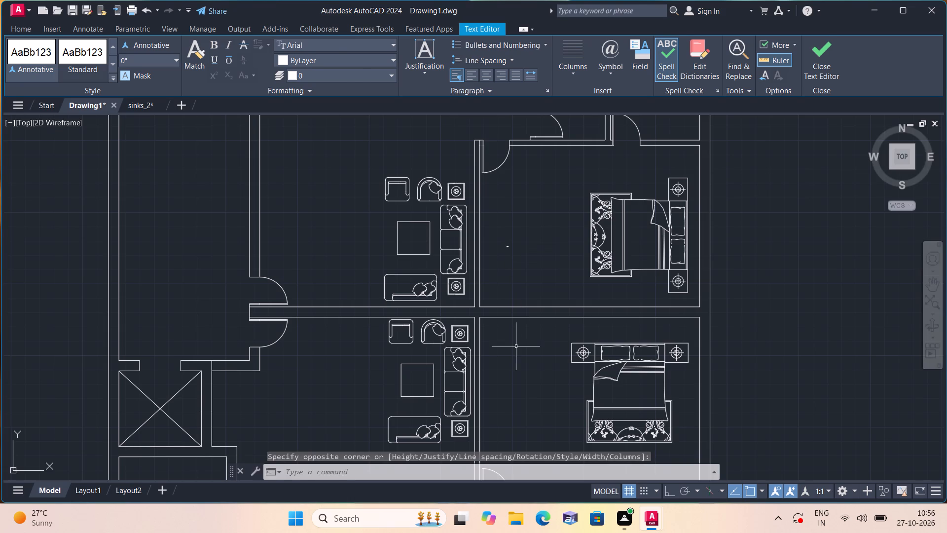
# Add a multiline text label reading M.BEDROOM with 16'0"X13'0" beneath it in the southern unit's upper east bedroom, west of the bed's foot.
pyautogui.moveTo(517, 355); pyautogui.dragTo(464, 161, button='middle')
pyautogui.scroll(-1, 464, 161)
pyautogui.scroll(1, 481, 228)
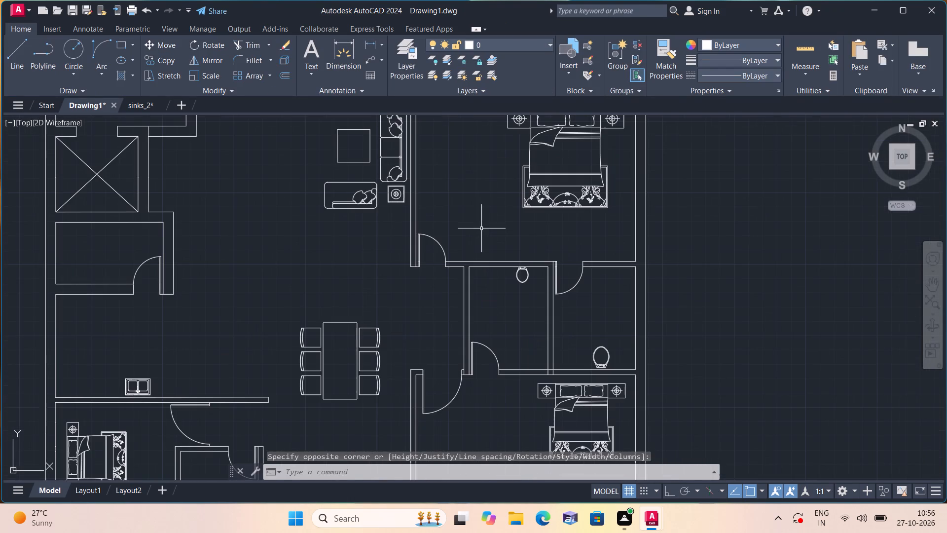
pyautogui.press('space')
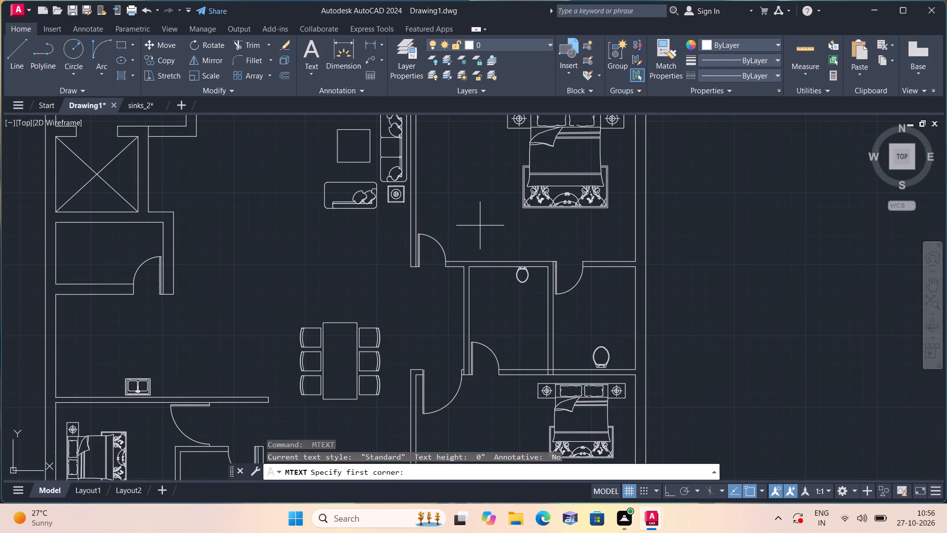
pyautogui.tripleClick(450, 203)
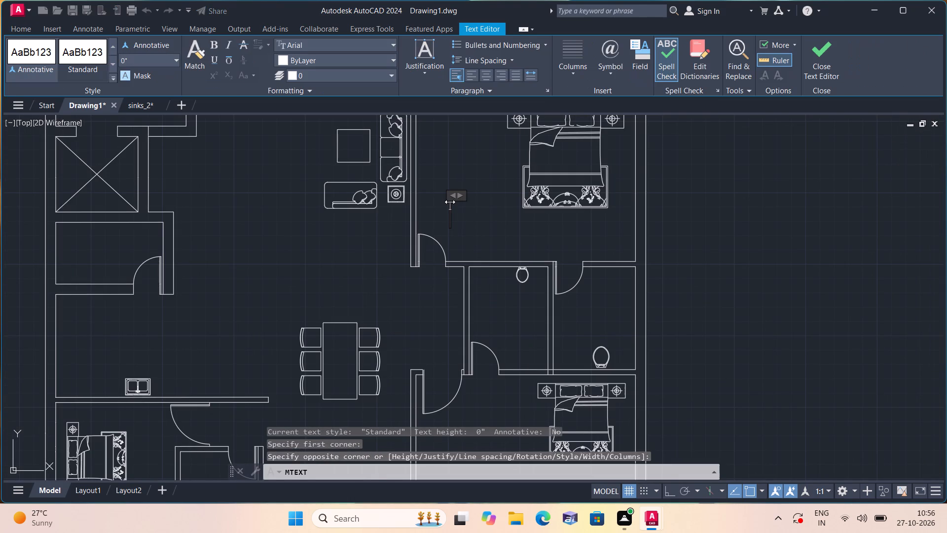
pyautogui.write('M.BEDROOM')
pyautogui.press('Return')
pyautogui.write('16\'0"')
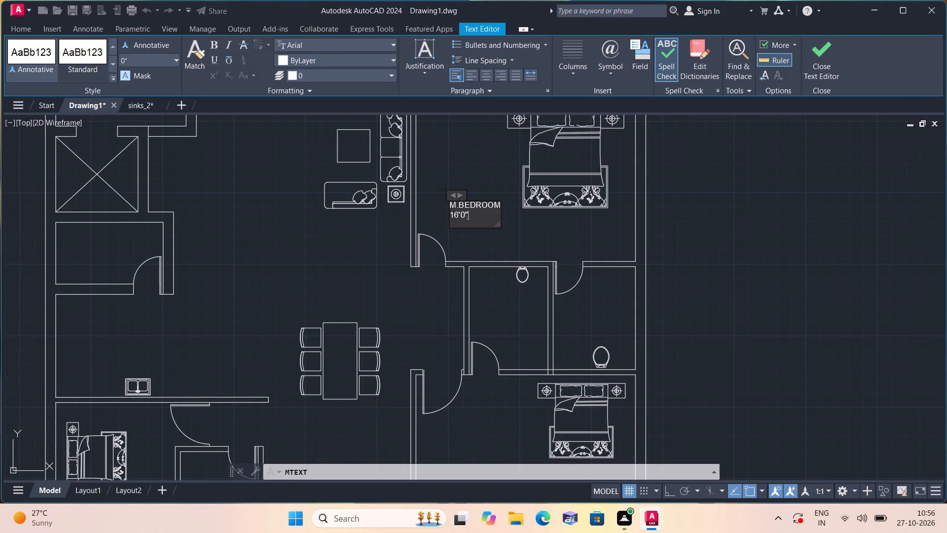
pyautogui.write('X13\'0"')
pyautogui.click(507, 244)
# Add a multiline text label reading TOILET 2 with 5'9"X7'6" beneath it in the western bathroom between the southern unit's two east bedrooms.
pyautogui.press('space')
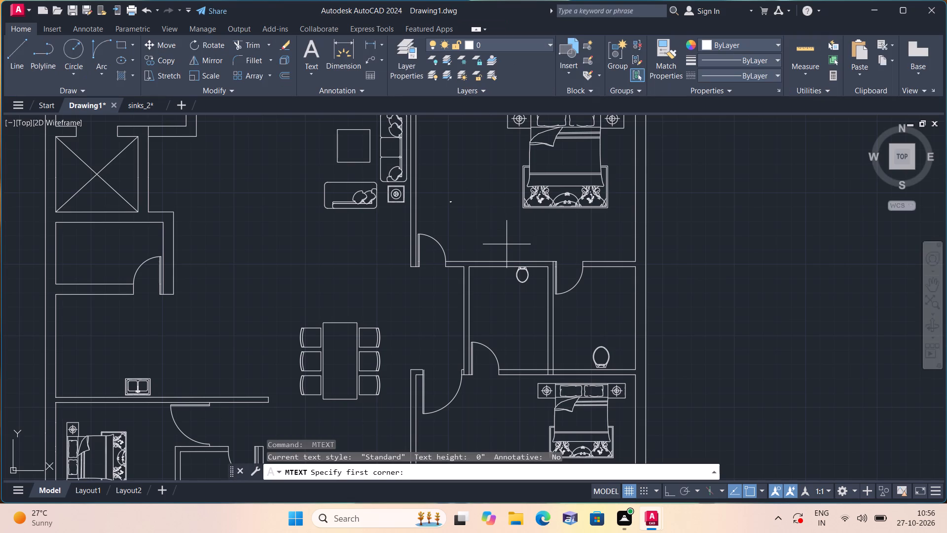
pyautogui.tripleClick(497, 307)
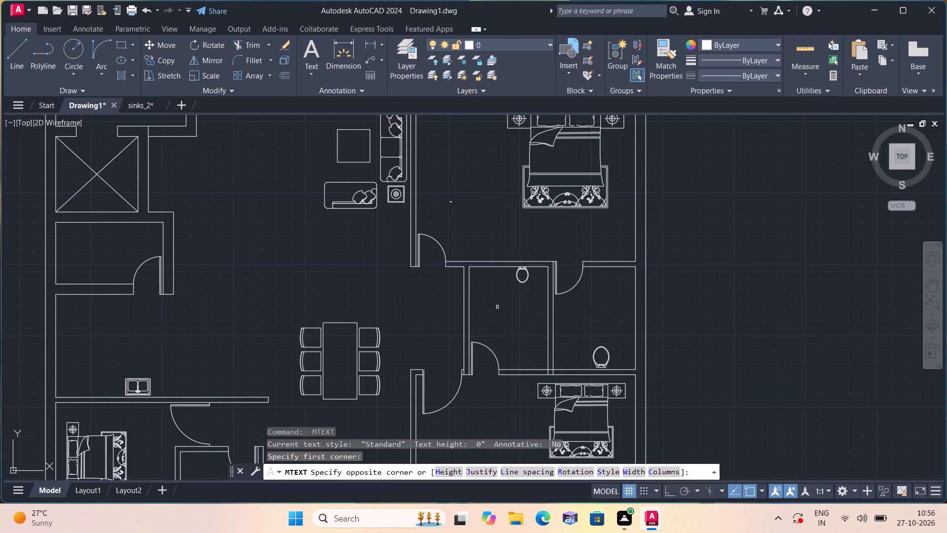
pyautogui.click(497, 307)
pyautogui.write('TOILET')
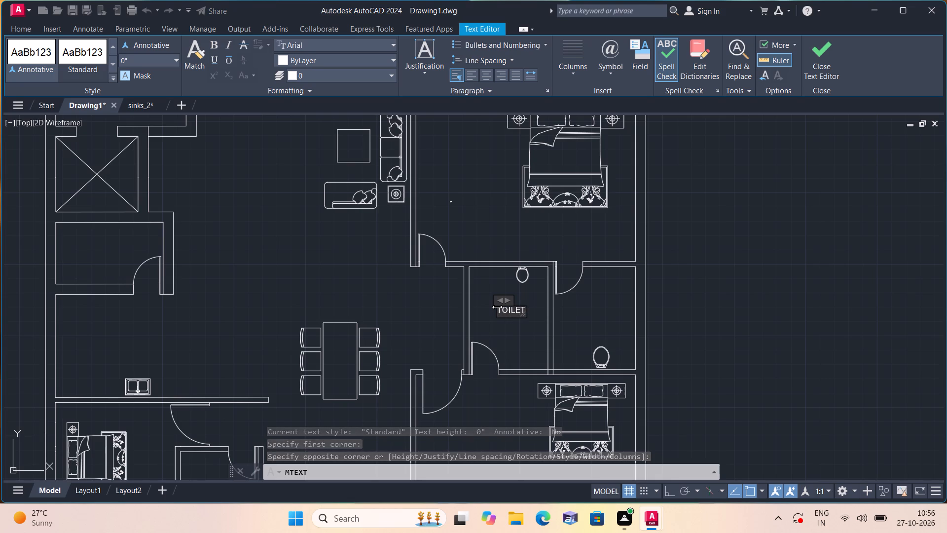
pyautogui.press('space')
pyautogui.write('2')
pyautogui.press('Return')
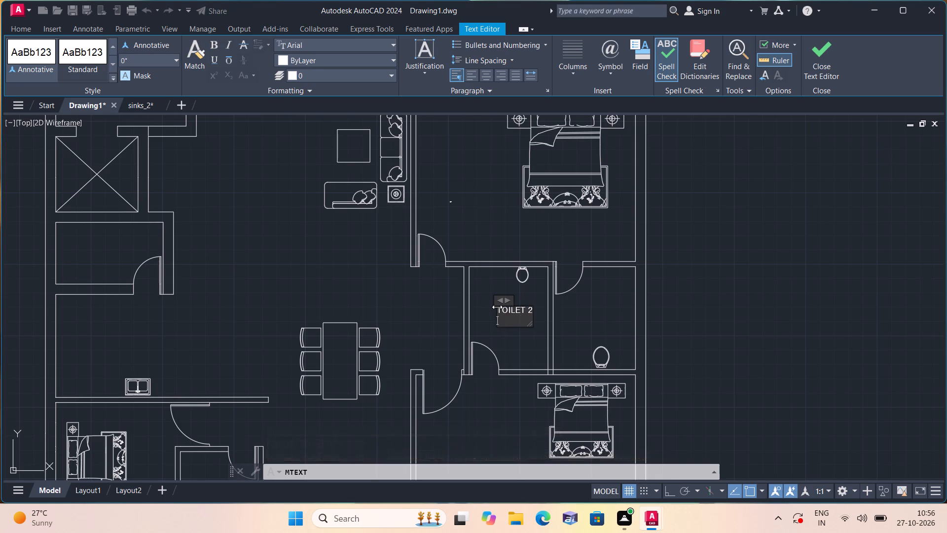
pyautogui.write('5\'9"X')
pyautogui.write('7\'6"')
pyautogui.click(528, 341)
# Add a multiline text label reading M.TOILET with 6'0"X7'6" beneath it in the adjoining eastern bathroom, northwest of its toilet.
pyautogui.press('space')
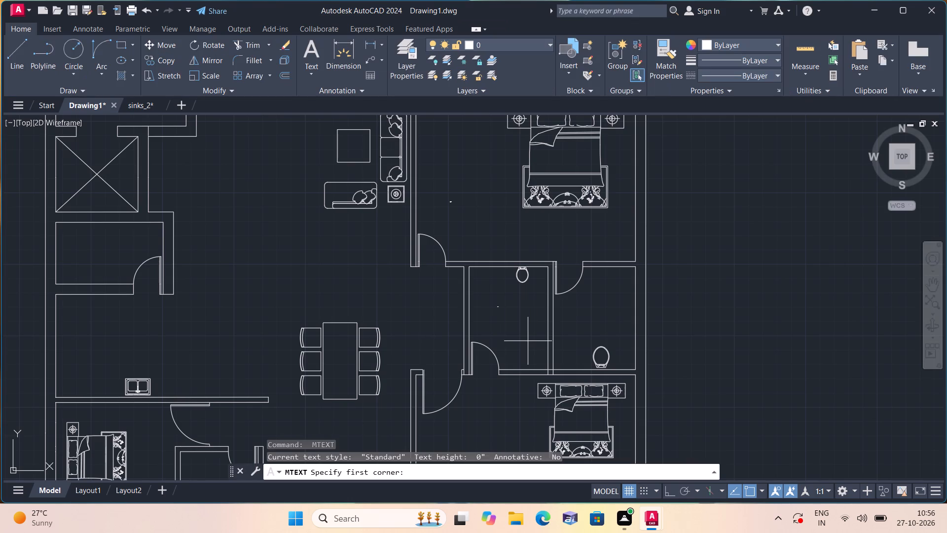
pyautogui.scroll(1, 545, 345)
pyautogui.tripleClick(579, 310)
pyautogui.click(579, 309)
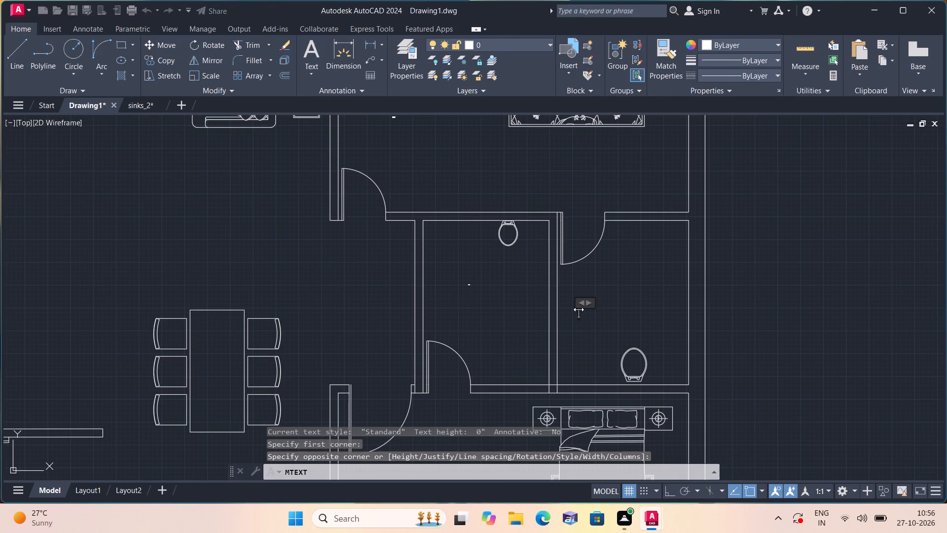
pyautogui.write('M.TOILET')
pyautogui.press('Return')
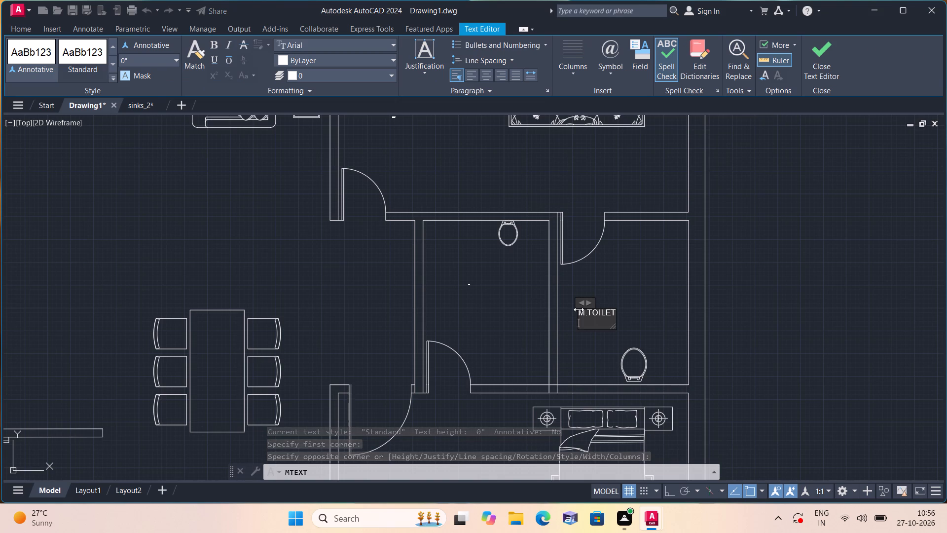
pyautogui.write('6\'0"X')
pyautogui.write('7\'6"')
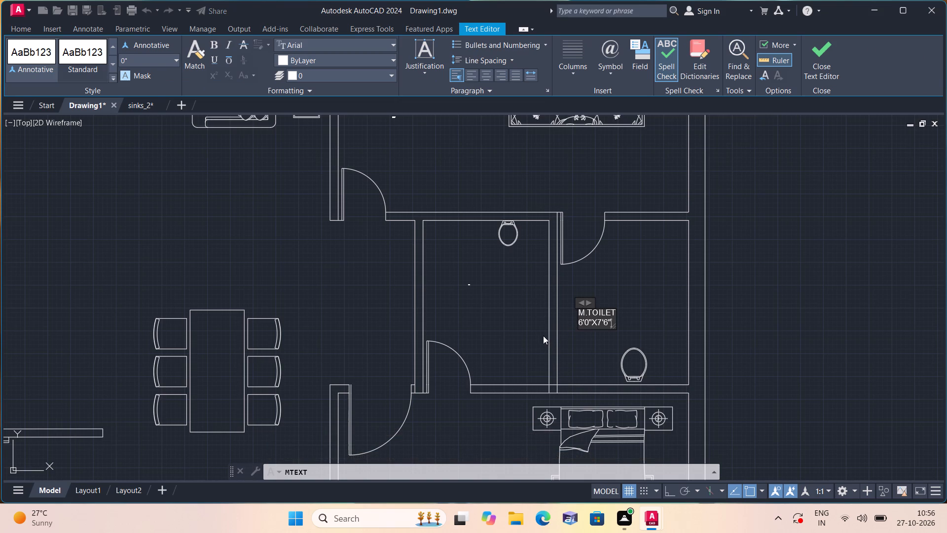
pyautogui.click(526, 327)
# Add a multiline text label reading BEDROOM 2 with 16'0"X12'0" beneath it in the southeast bedroom, west of the bed's foot.
pyautogui.moveTo(521, 330); pyautogui.dragTo(527, 197, button='middle')
pyautogui.scroll(-1, 518, 320)
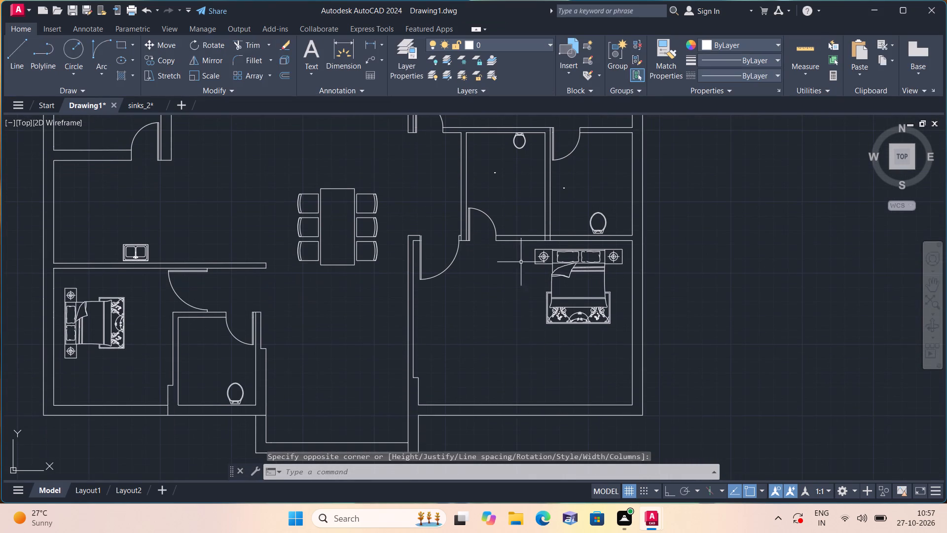
pyautogui.press('space')
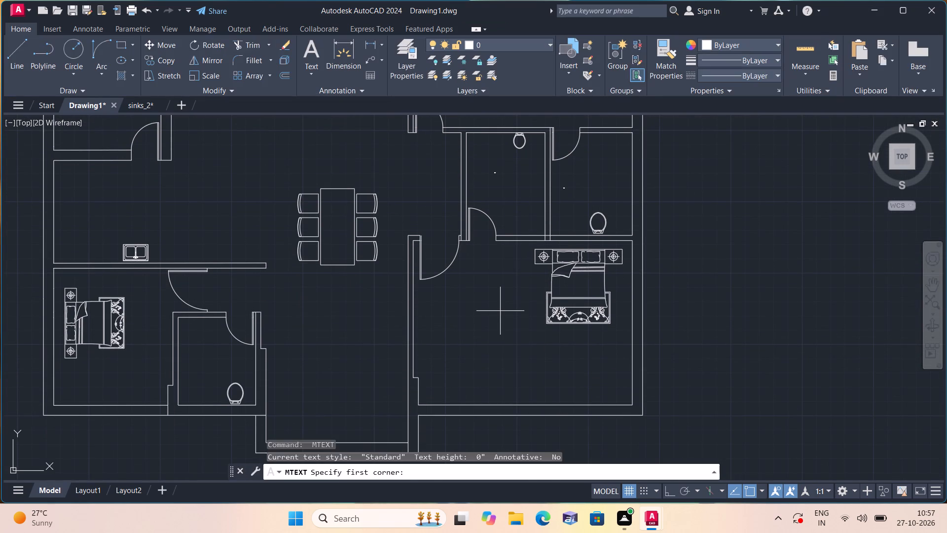
pyautogui.tripleClick(500, 311)
pyautogui.write('BEDROOM 2')
pyautogui.press('Return')
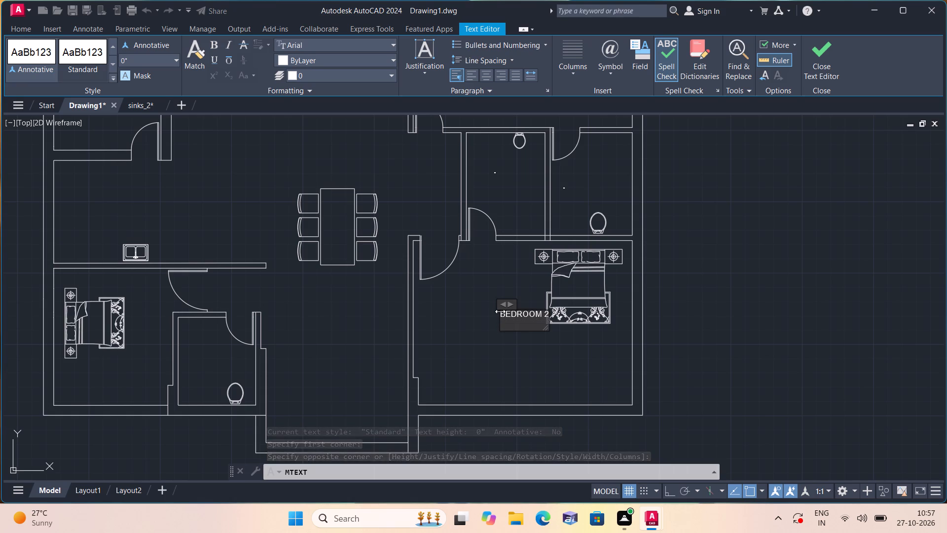
pyautogui.write('16\'0"')
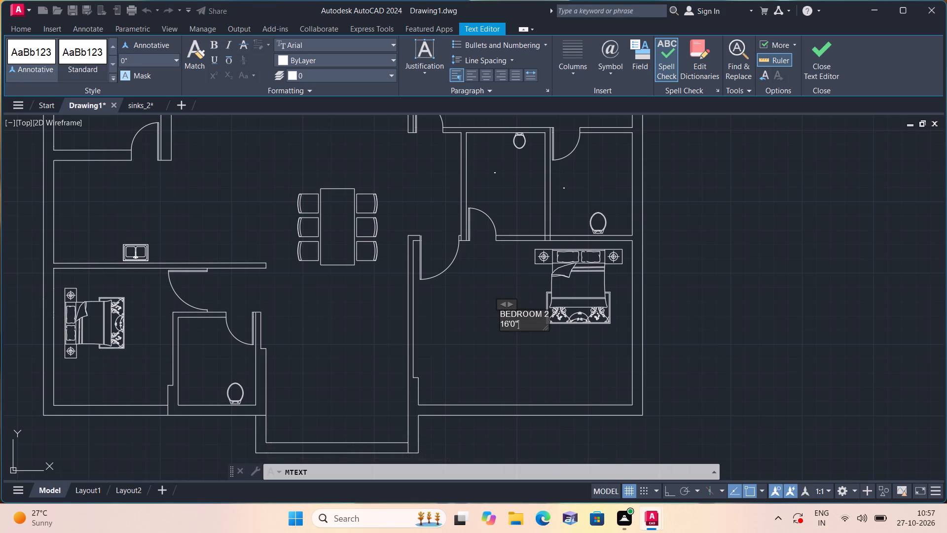
pyautogui.press('x')
pyautogui.write("12'0'")
pyautogui.press('BackSpace')
pyautogui.write('"\'')
pyautogui.press('BackSpace')
pyautogui.click(482, 345)
# Add a multiline text label reading BALCONY with 10'0"X5'2" beneath it in the projecting southern bay, west of BEDROOM 2.
pyautogui.moveTo(479, 349); pyautogui.dragTo(574, 276, button='middle')
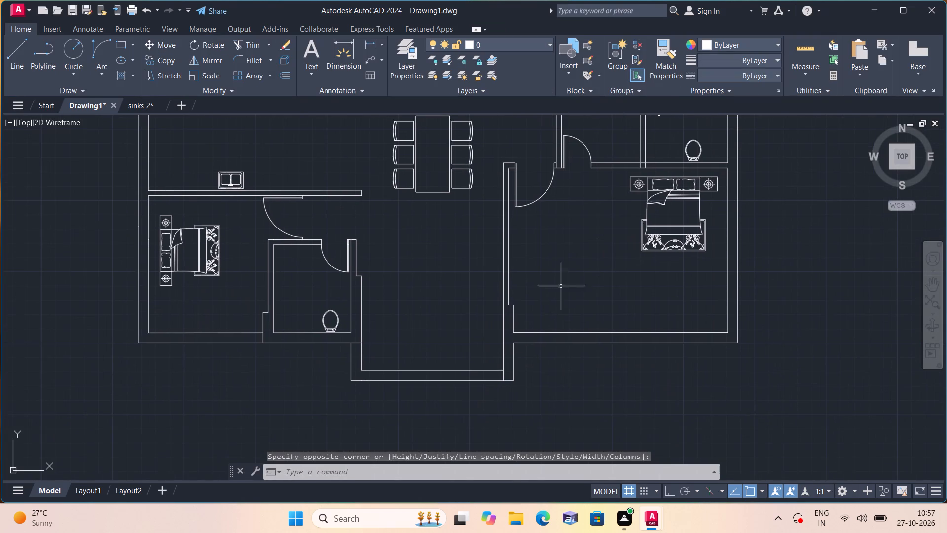
pyautogui.press('space')
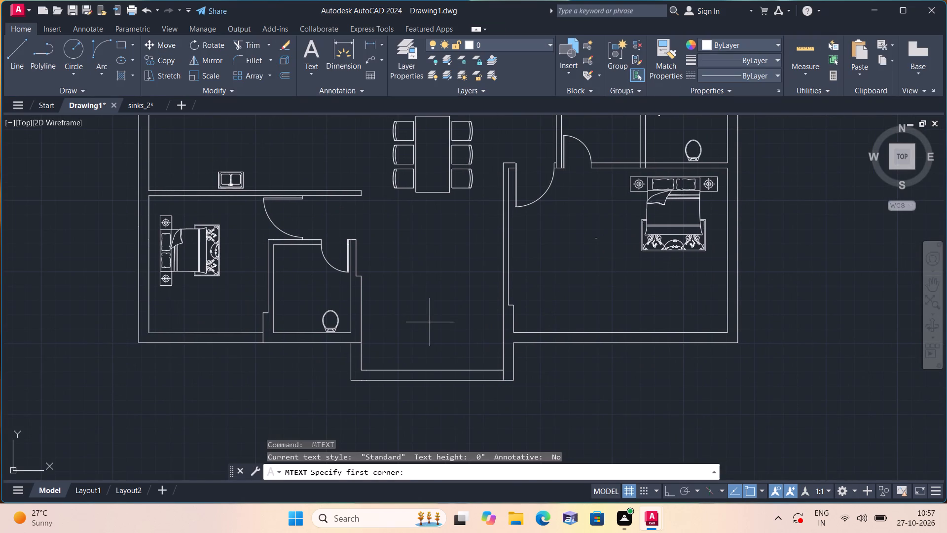
pyautogui.tripleClick(430, 322)
pyautogui.write('BALCONY')
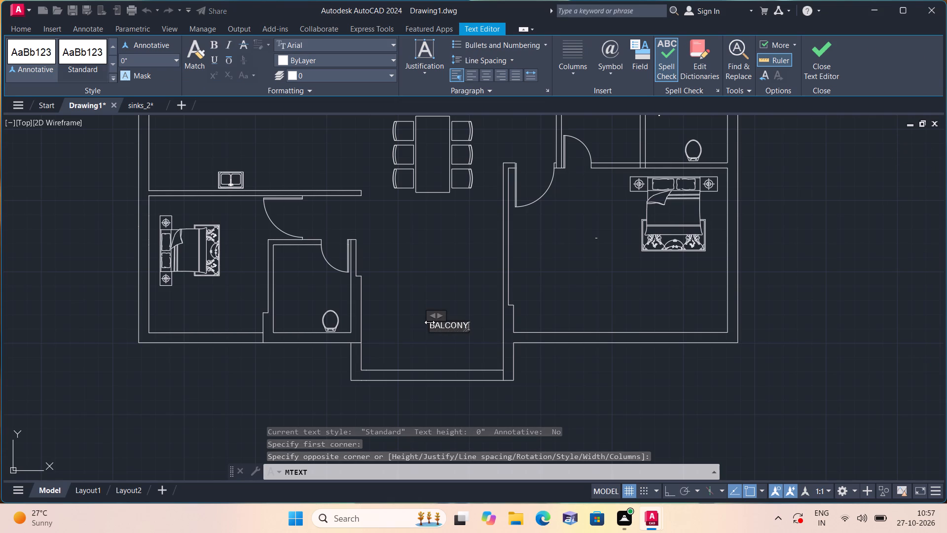
pyautogui.press('Return')
pyautogui.write('10\'0"X')
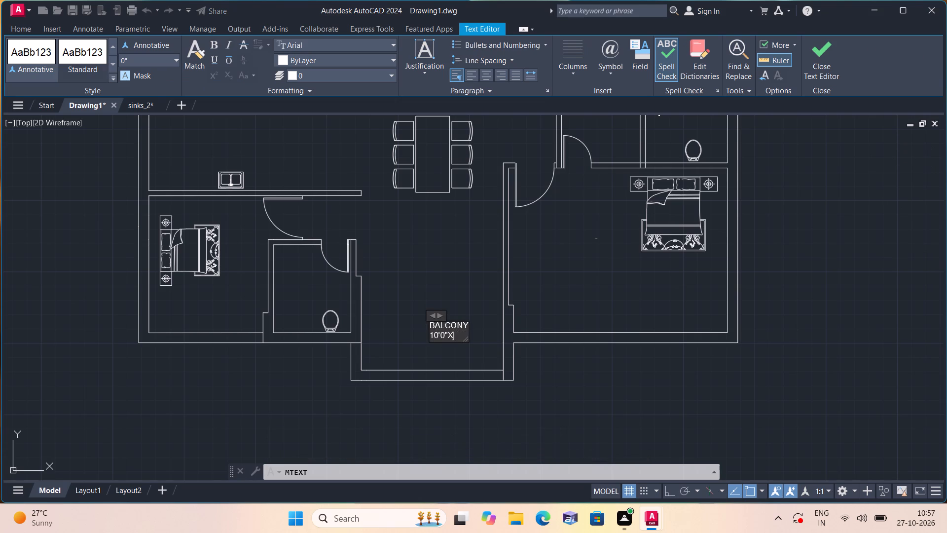
pyautogui.write('5\'2"')
pyautogui.click(427, 277)
# Add a multiline text label reading COM.TOILET with 5'8"X6'5" beneath it in the southwest bathroom, northwest of its toilet.
pyautogui.moveTo(422, 277); pyautogui.dragTo(510, 300, button='middle')
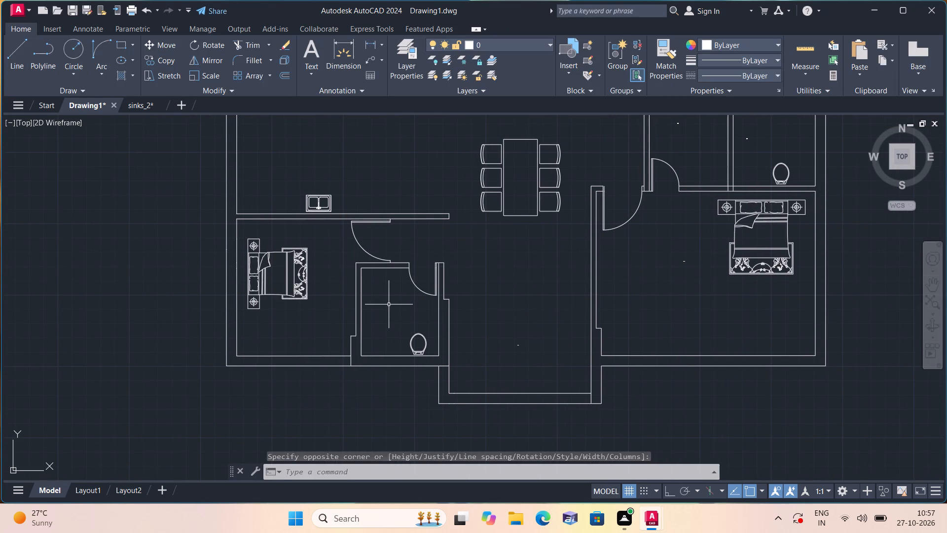
pyautogui.press('space')
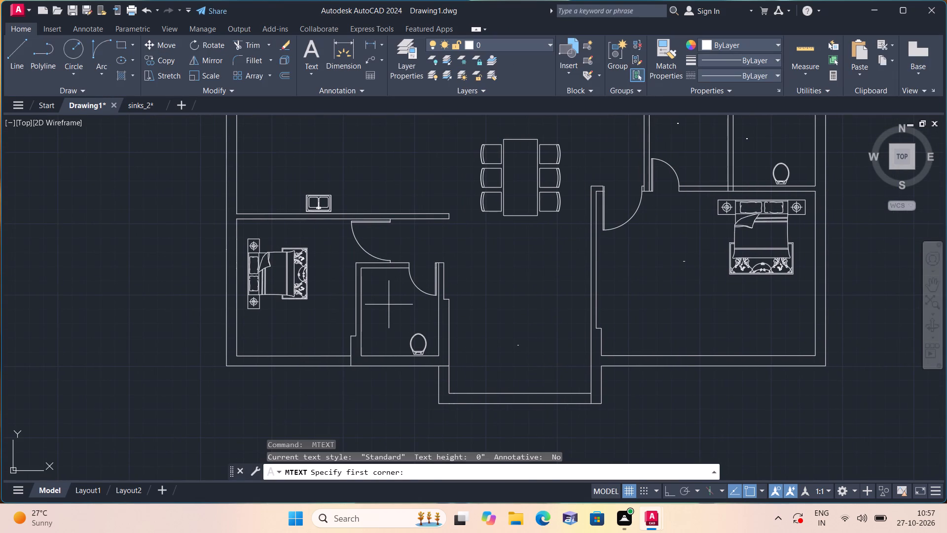
pyautogui.tripleClick(389, 305)
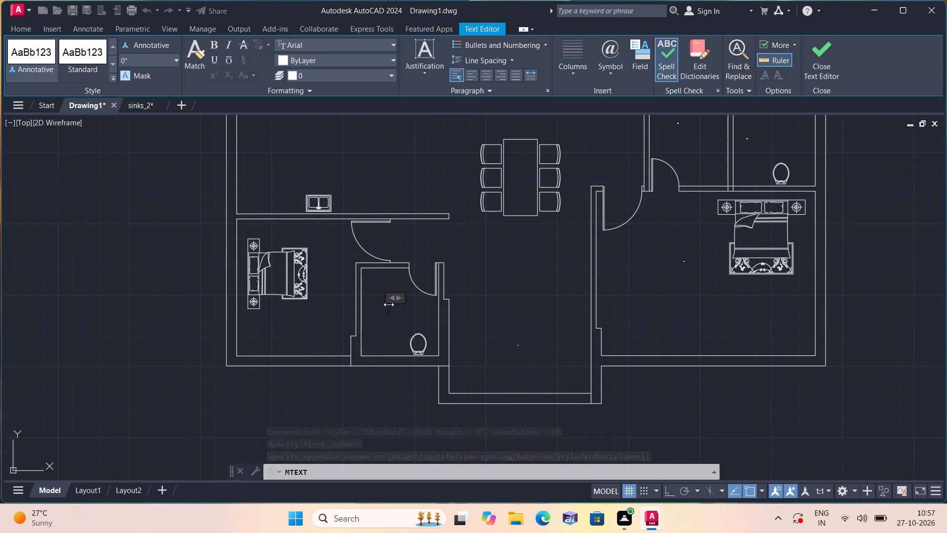
pyautogui.write('COM.')
pyautogui.write('TOILET')
pyautogui.press('Return')
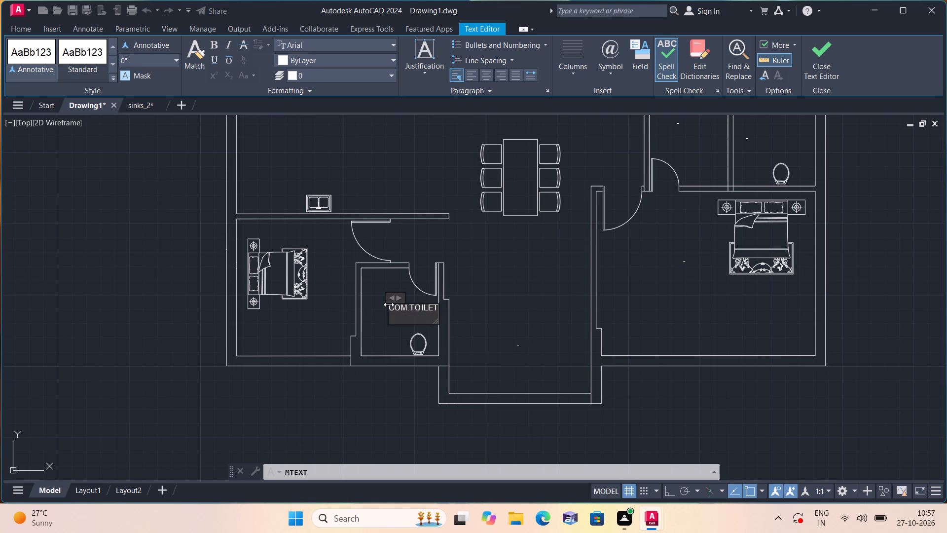
pyautogui.write('5\'8"X')
pyautogui.write('6\'5"')
pyautogui.click(317, 311)
# Add a multiline text label reading BEDROOM 3 with 9'2"X10'0" beneath it in the southwest bedroom, south of the bed.
pyautogui.moveTo(316, 311); pyautogui.dragTo(417, 285, button='middle')
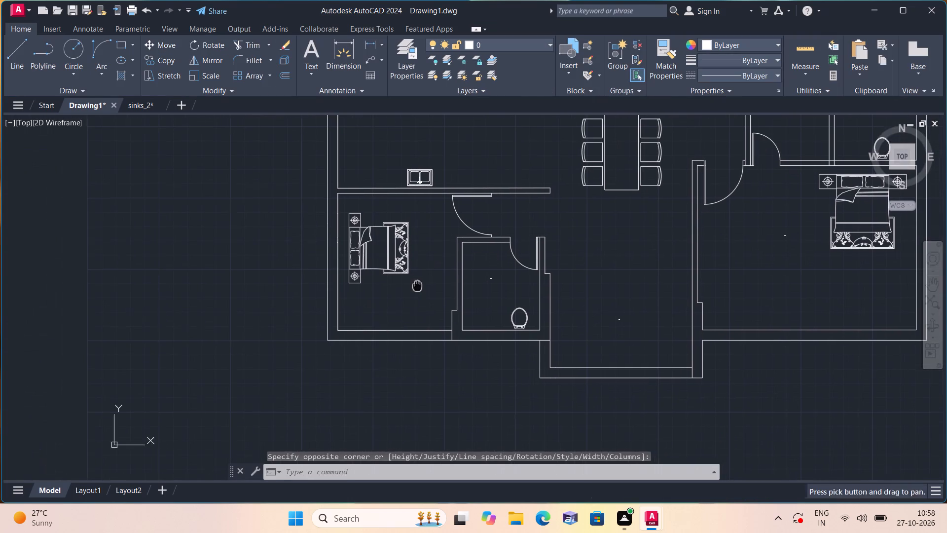
pyautogui.scroll(2, 368, 298)
pyautogui.press('space')
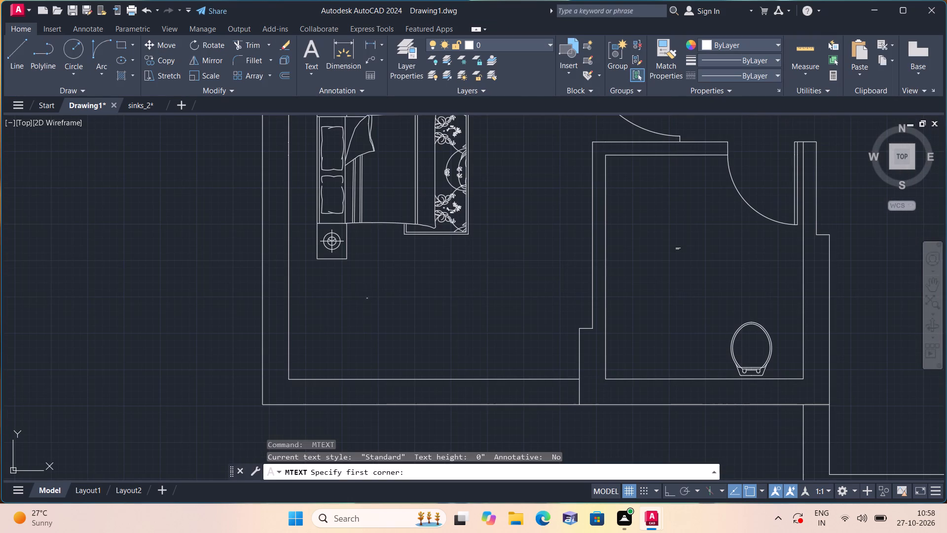
pyautogui.click(366, 298)
pyautogui.doubleClick(370, 323)
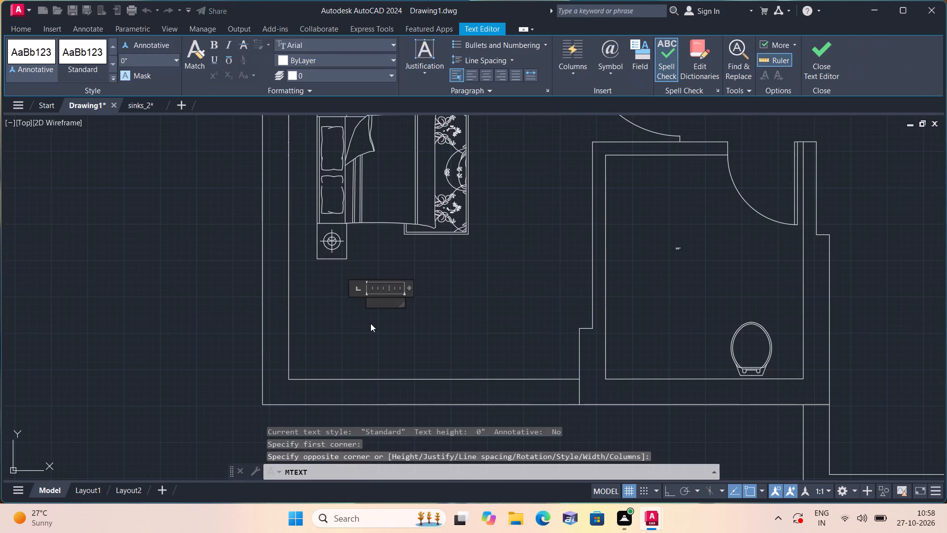
pyautogui.write('BEDROOM 3')
pyautogui.press('Return')
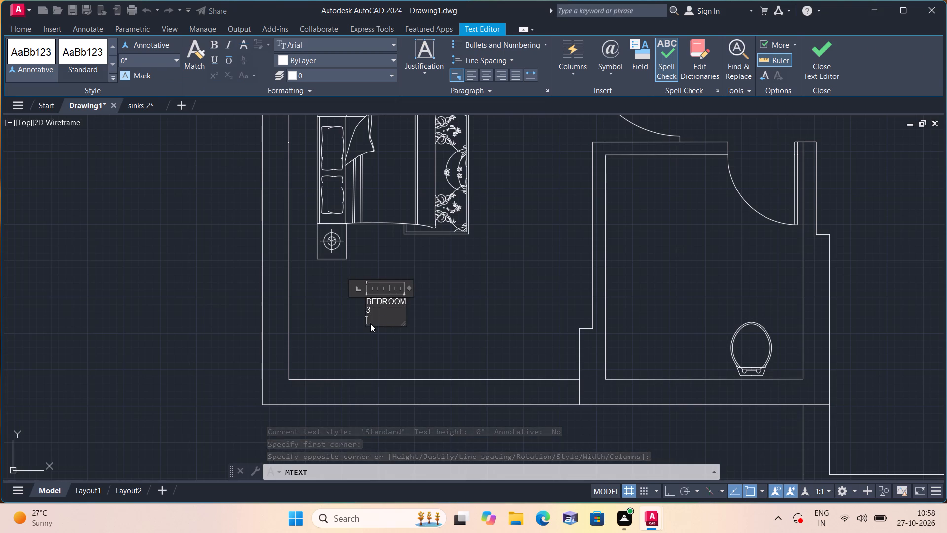
pyautogui.write('9\'2"X')
pyautogui.write('10\'0"')
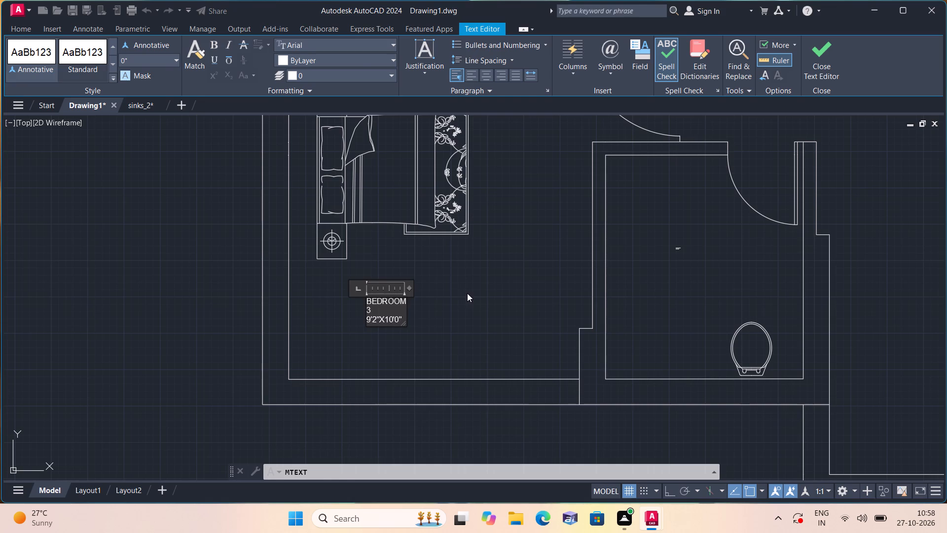
pyautogui.click(467, 293)
# Add a multiline text label reading KITCHEN with 11'10"'X7'6" beneath it in the southern unit's kitchen, northwest of the double sink.
pyautogui.moveTo(466, 292); pyautogui.dragTo(392, 427, button='middle')
pyautogui.scroll(-3, 392, 427)
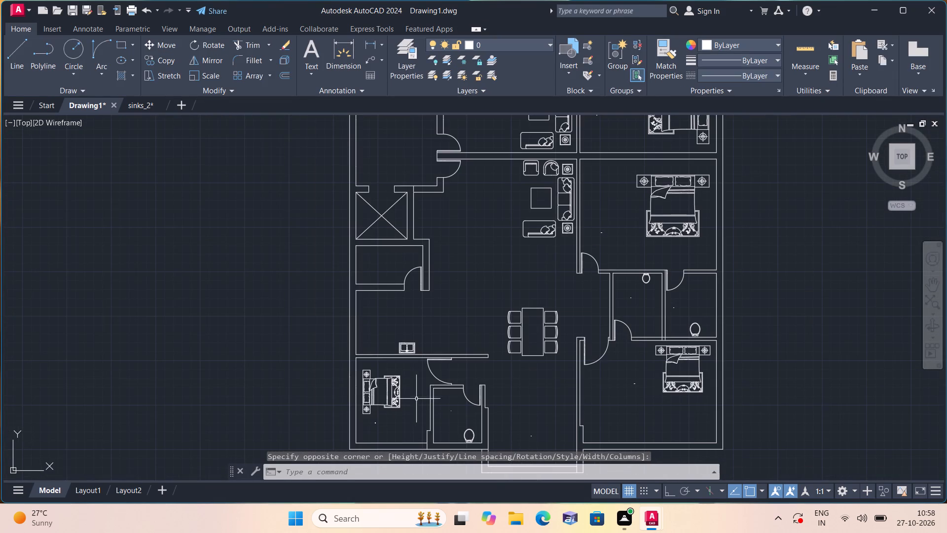
pyautogui.scroll(2, 378, 328)
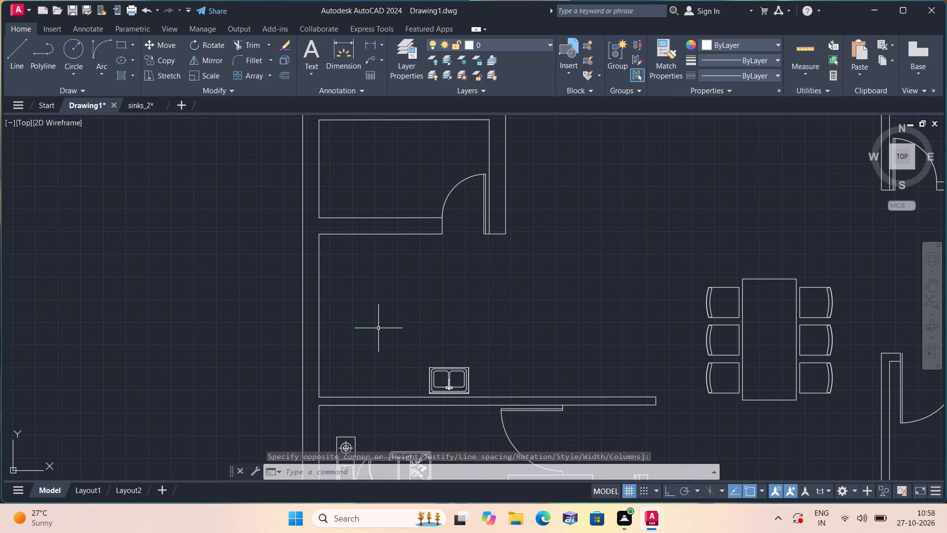
pyautogui.press('space')
pyautogui.tripleClick(378, 328)
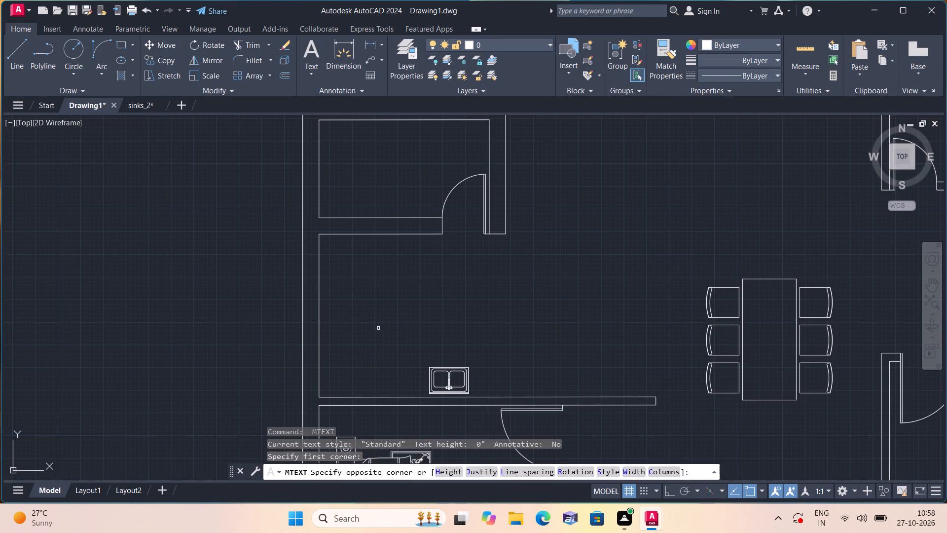
pyautogui.write('KITCHEN')
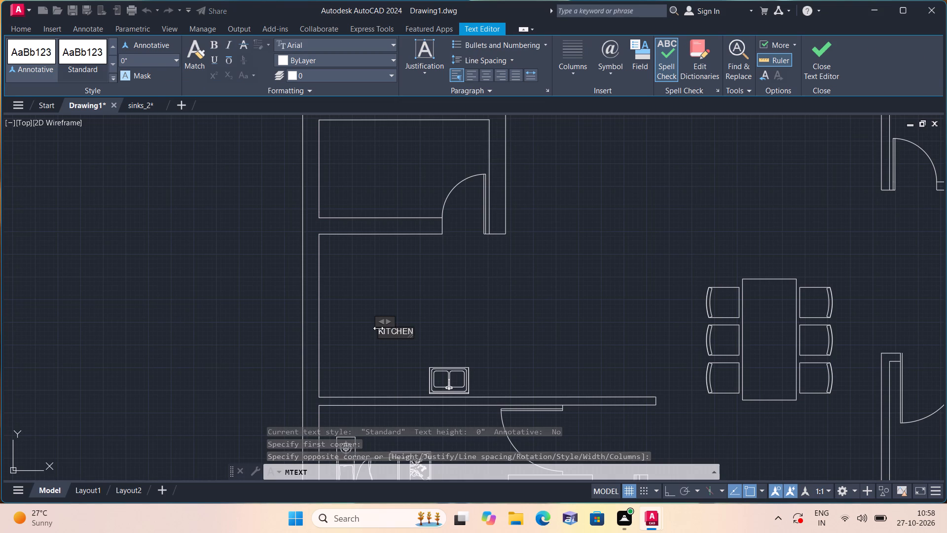
pyautogui.press('Return')
pyautogui.write('11\'10"\'')
pyautogui.press('x')
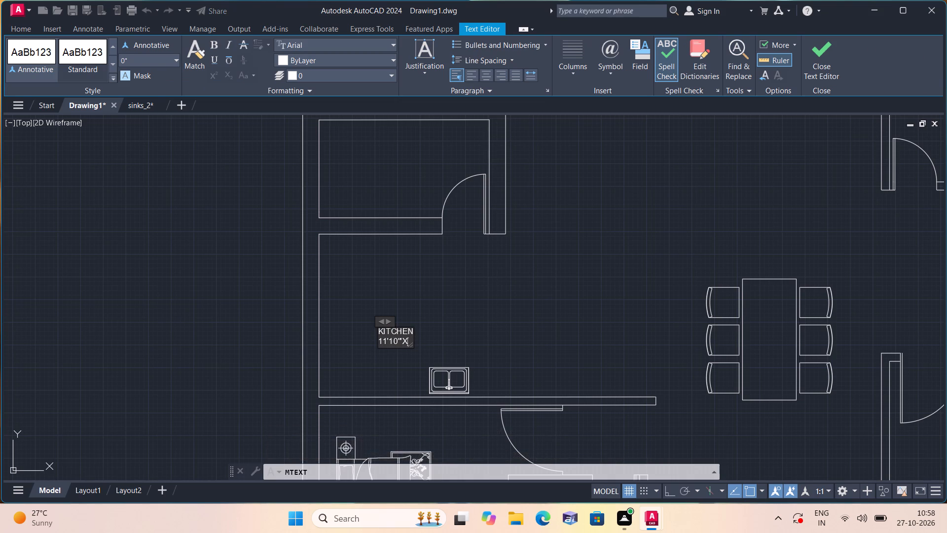
pyautogui.write('7\'6"')
pyautogui.click(454, 296)
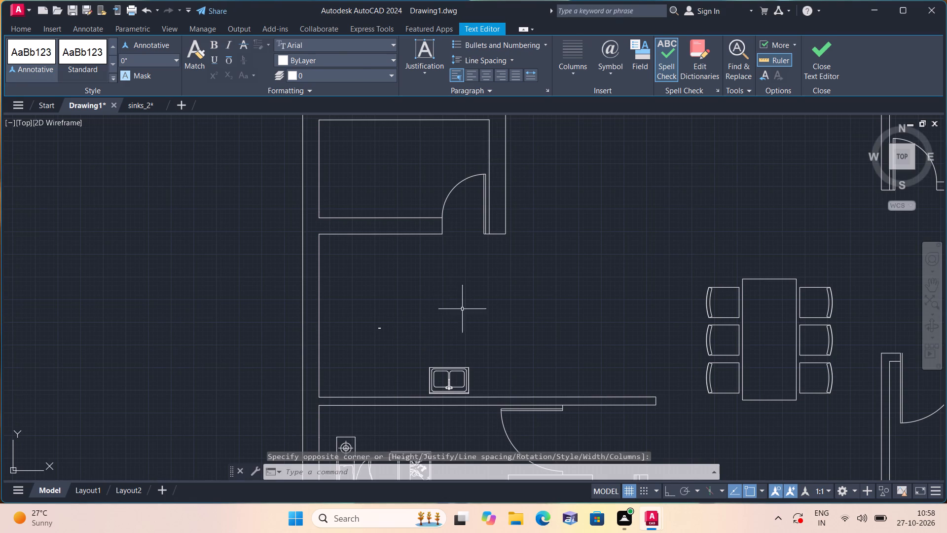
# Add a multiline text label reading POOJA with 3'6"X3'0" beneath it, east of the kitchen sink and north of the kitchen's south wall.
pyautogui.press('space')
pyautogui.doubleClick(540, 339)
pyautogui.doubleClick(540, 343)
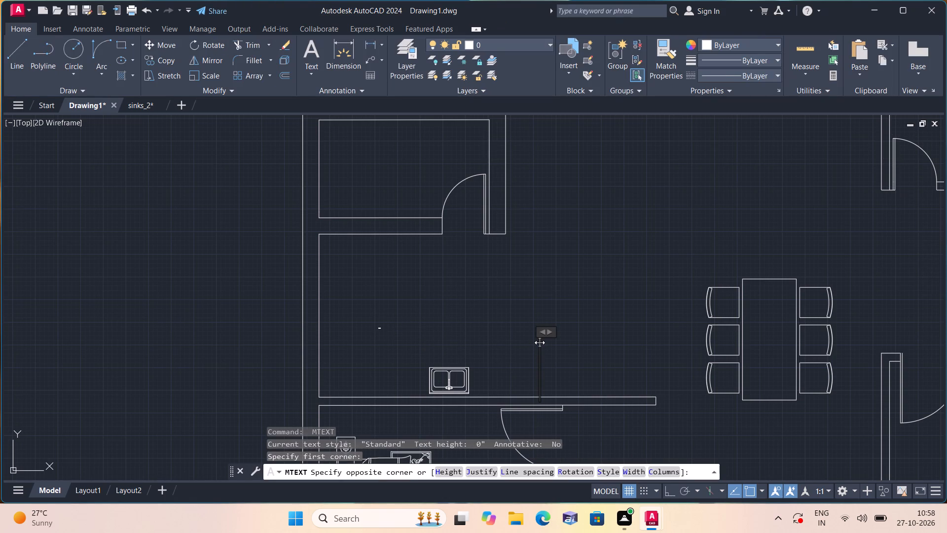
pyautogui.write('POOJA')
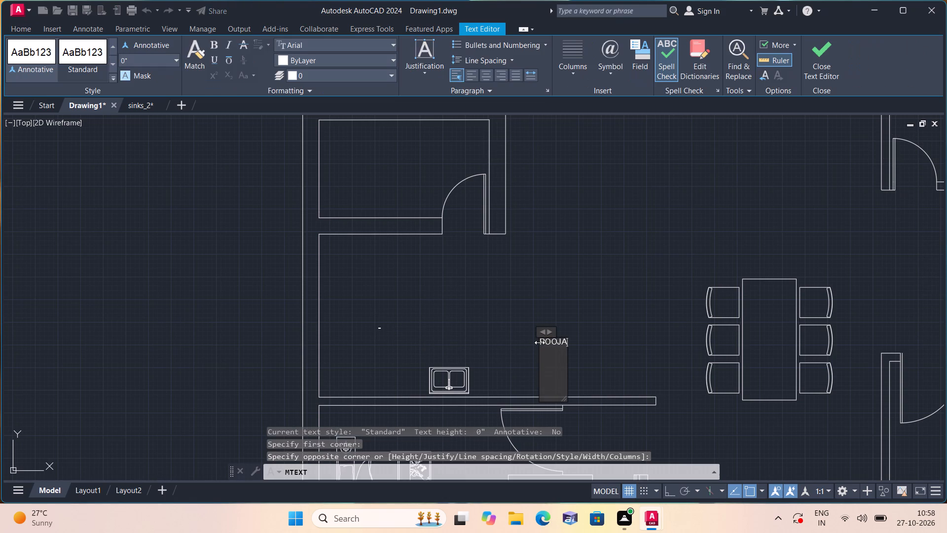
pyautogui.press('Return')
pyautogui.write('3\'6"X')
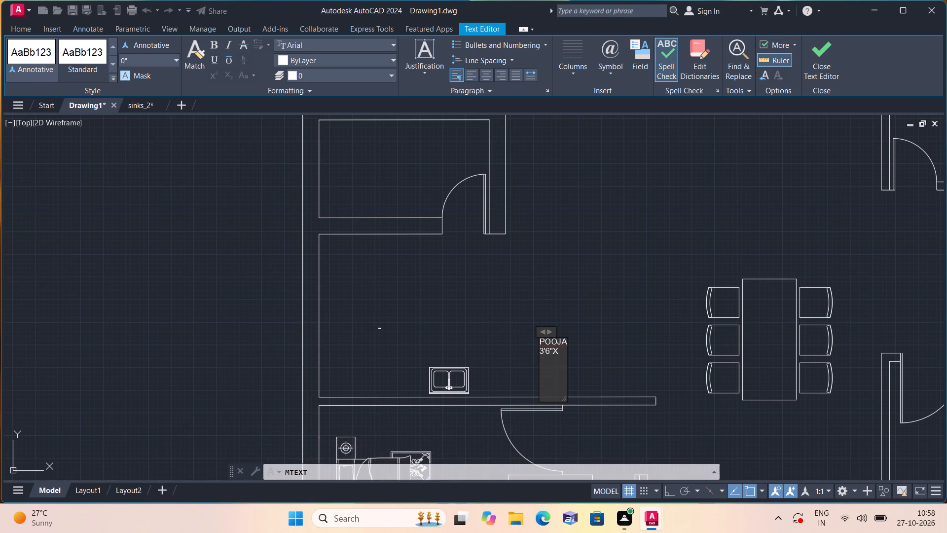
pyautogui.write('3\'0"')
pyautogui.click(503, 311)
# Add a multiline text label reading DINING with 10'0"X16'8" beneath it on the southern unit's dining table, near its north end.
pyautogui.moveTo(500, 311); pyautogui.dragTo(474, 312, button='middle')
pyautogui.scroll(-1, 499, 311)
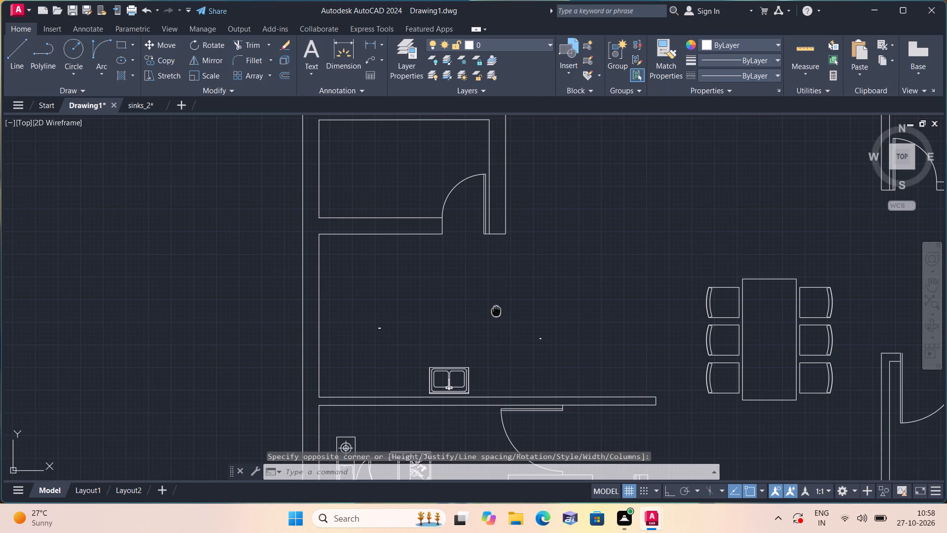
pyautogui.moveTo(474, 312); pyautogui.dragTo(427, 304, button='middle')
pyautogui.scroll(1, 534, 259)
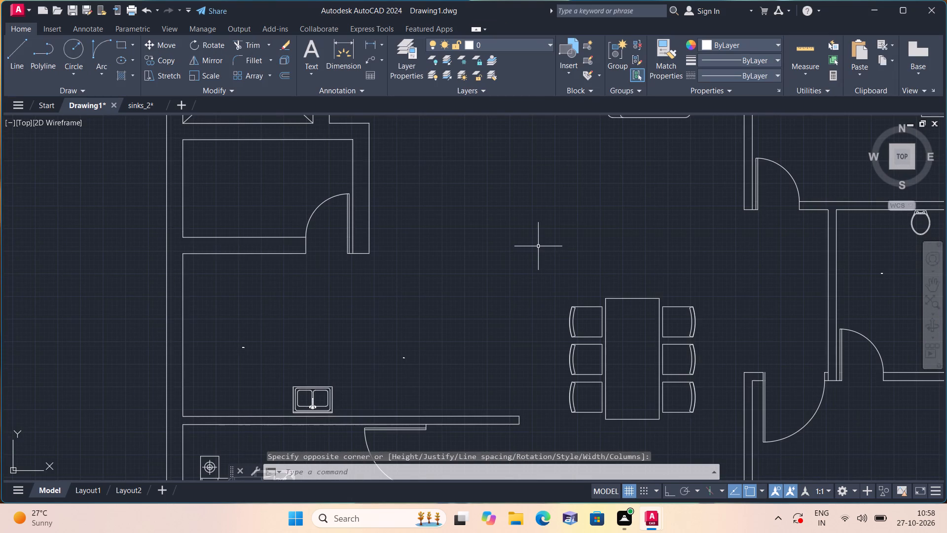
pyautogui.press('space')
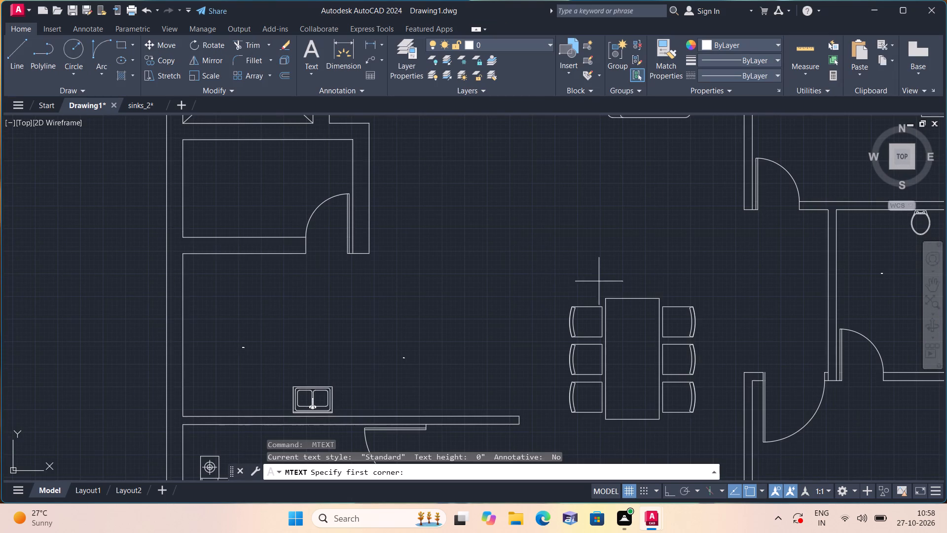
pyautogui.scroll(2, 623, 336)
pyautogui.tripleClick(601, 333)
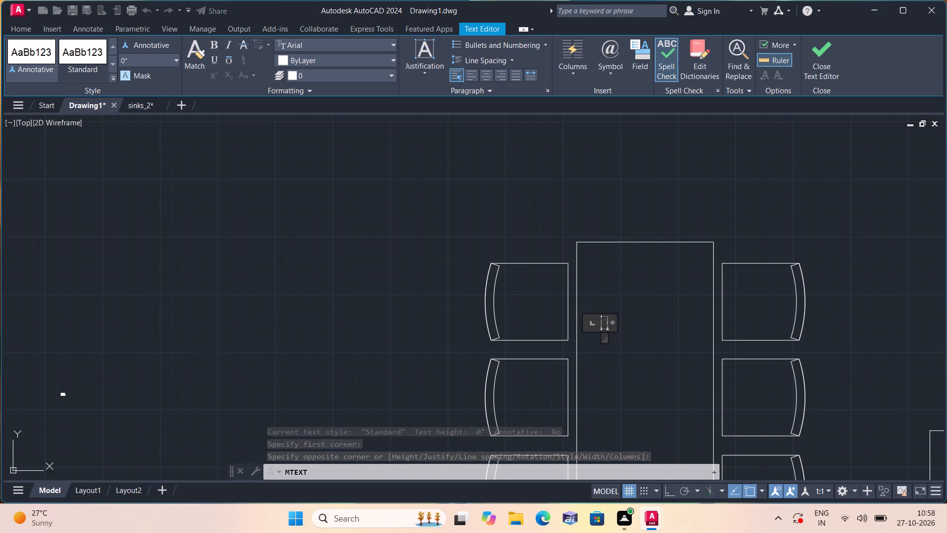
pyautogui.write('DINING')
pyautogui.press('Return')
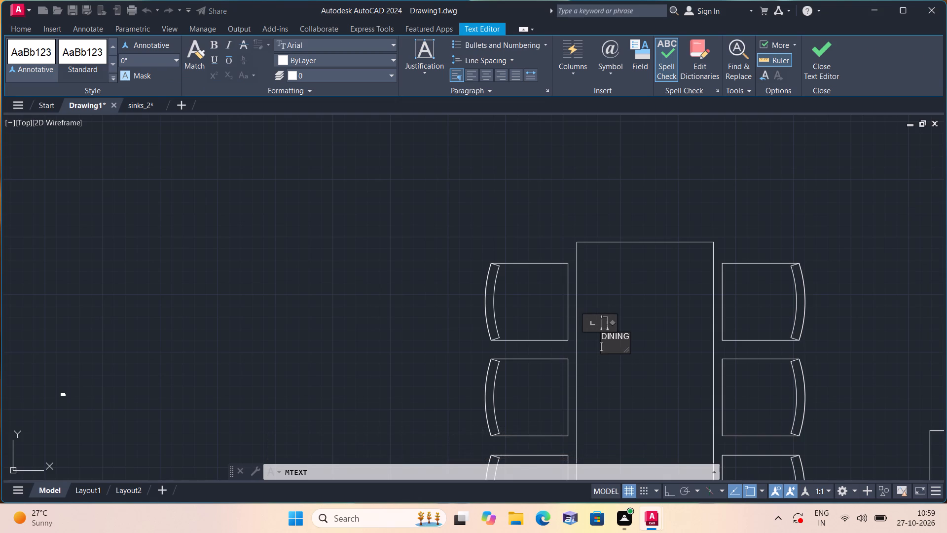
pyautogui.write('10\'0"')
pyautogui.press('x')
pyautogui.write('16\'8"')
pyautogui.click(446, 237)
# Add a multiline text label reading UTILITY with 7'10"X4'6" beneath it in the room between the lift shaft and the southern unit's kitchen.
pyautogui.scroll(-3, 446, 237)
pyautogui.moveTo(274, 251); pyautogui.dragTo(423, 369, button='middle')
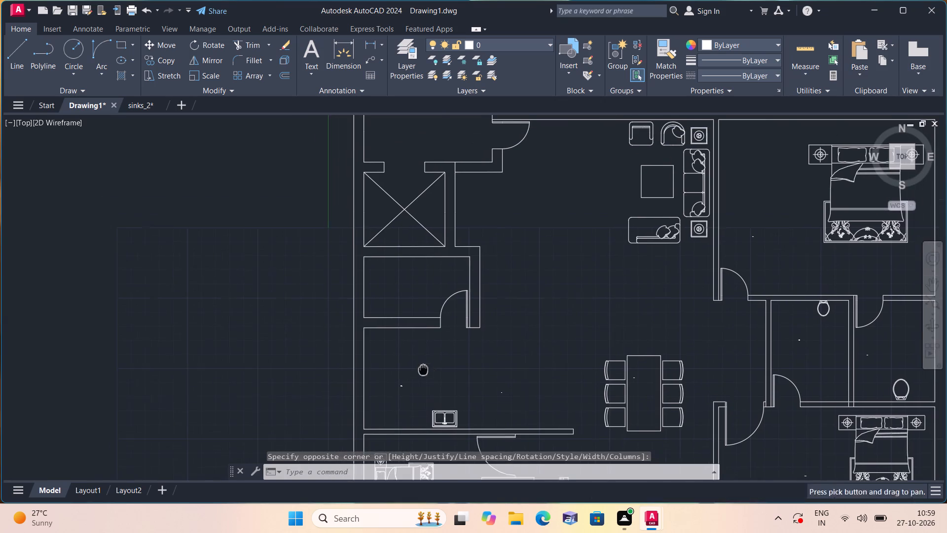
pyautogui.scroll(1, 395, 308)
pyautogui.press('space')
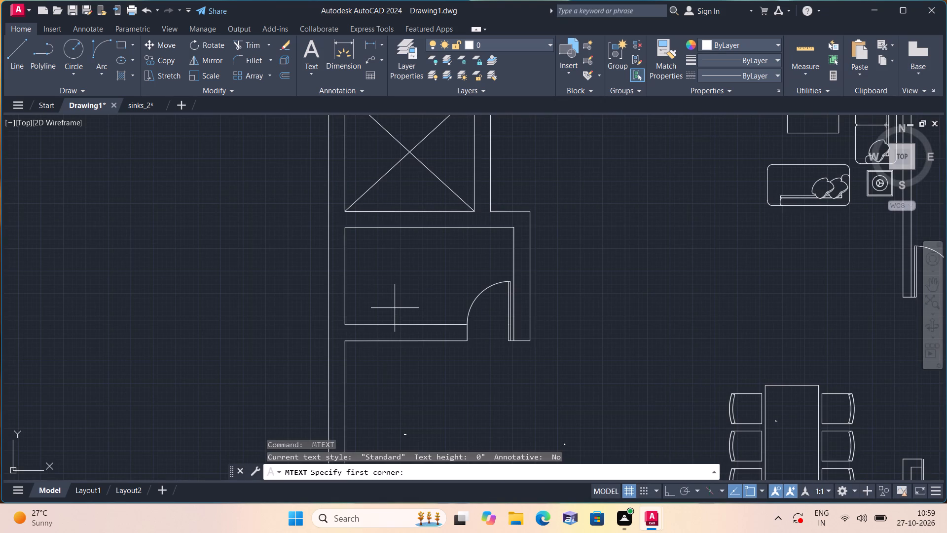
pyautogui.tripleClick(385, 284)
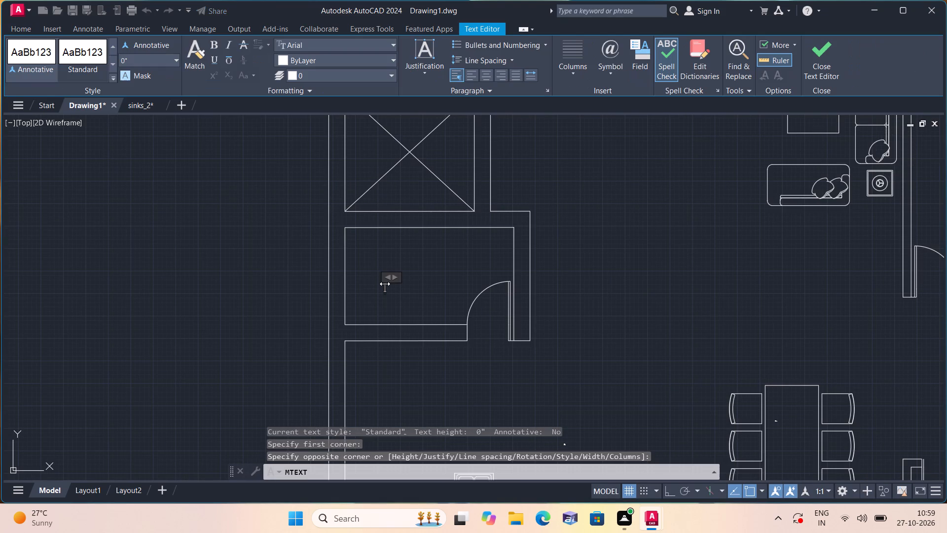
pyautogui.write('UT')
pyautogui.write('ILI')
pyautogui.write('TY')
pyautogui.press('Return')
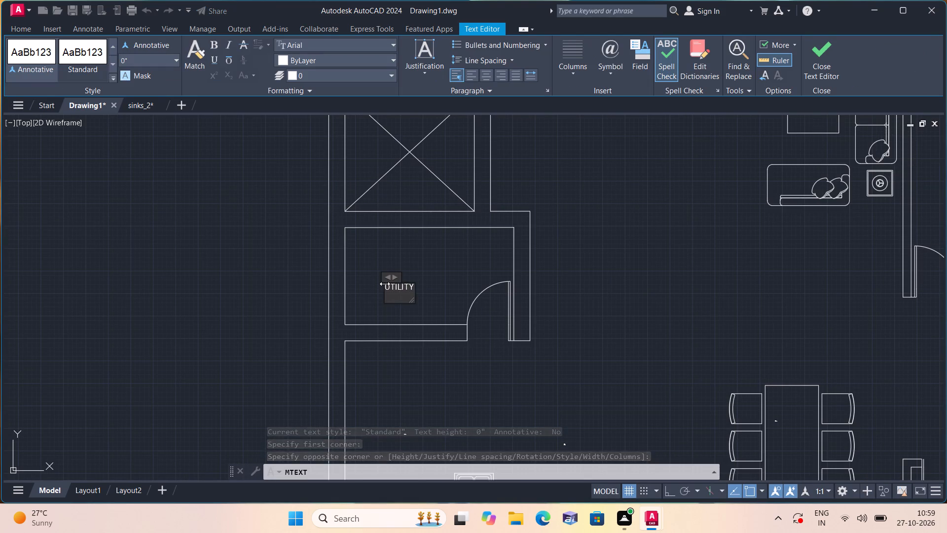
pyautogui.write('7\'10"X')
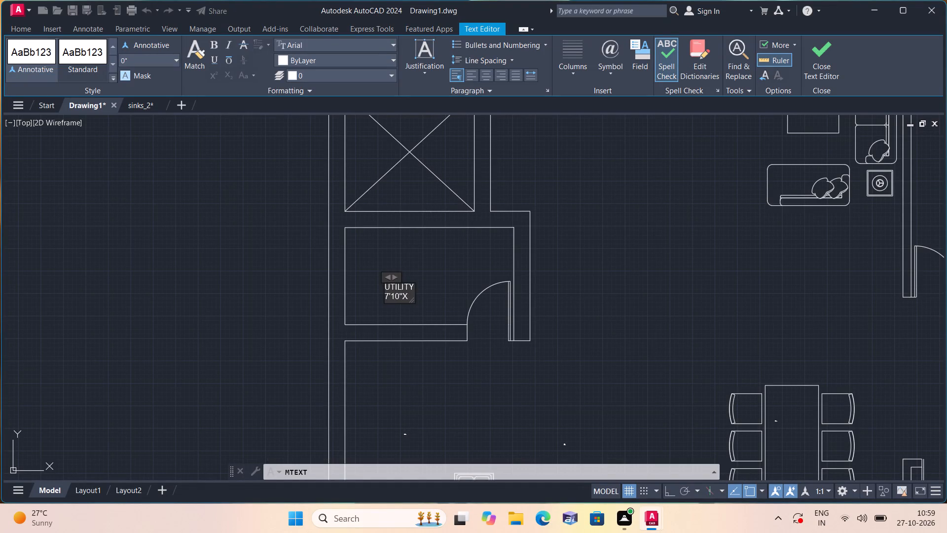
pyautogui.write('4\'6"')
pyautogui.click(462, 253)
# Add a multiline text label reading LIFT, 6'0"X5'6"' and 8PAX on three lines in the crossed lift shaft, near its north end.
pyautogui.moveTo(456, 253); pyautogui.dragTo(399, 318, button='middle')
pyautogui.scroll(-1, 454, 254)
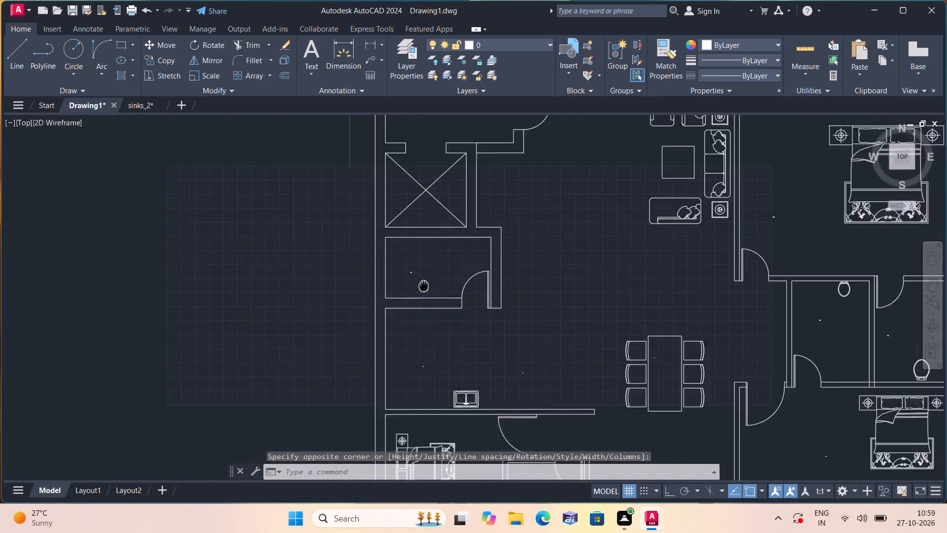
pyautogui.moveTo(399, 318); pyautogui.dragTo(373, 345, button='middle')
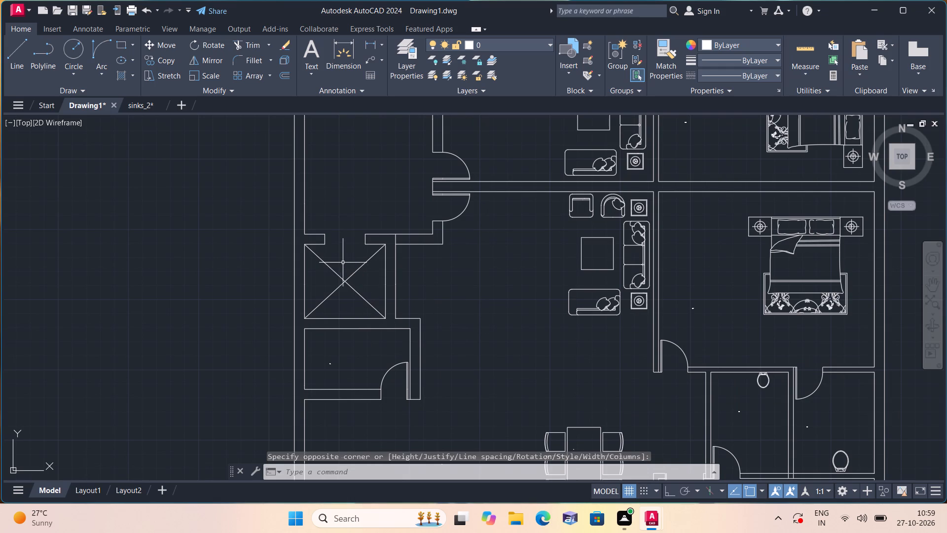
pyautogui.press('space')
pyautogui.tripleClick(341, 263)
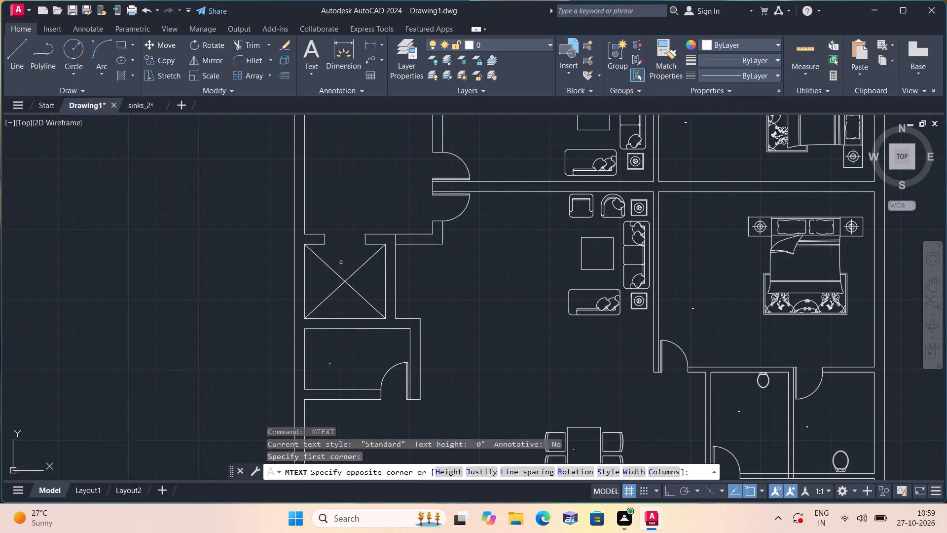
pyautogui.click(341, 263)
pyautogui.write('LIFT')
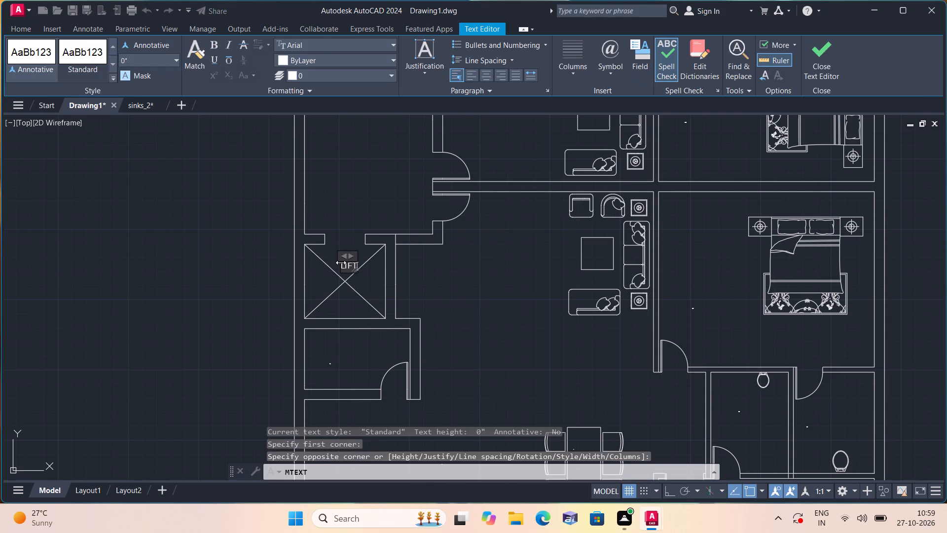
pyautogui.press('Return')
pyautogui.write('6\'0"X')
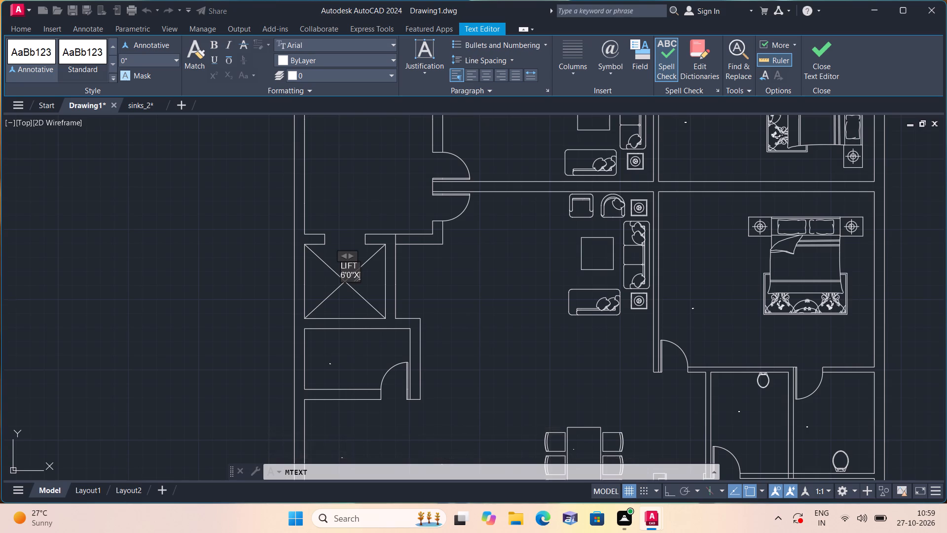
pyautogui.write('5\'6"\'')
pyautogui.press('Return')
pyautogui.write('8P')
pyautogui.write('AX')
pyautogui.click(458, 278)
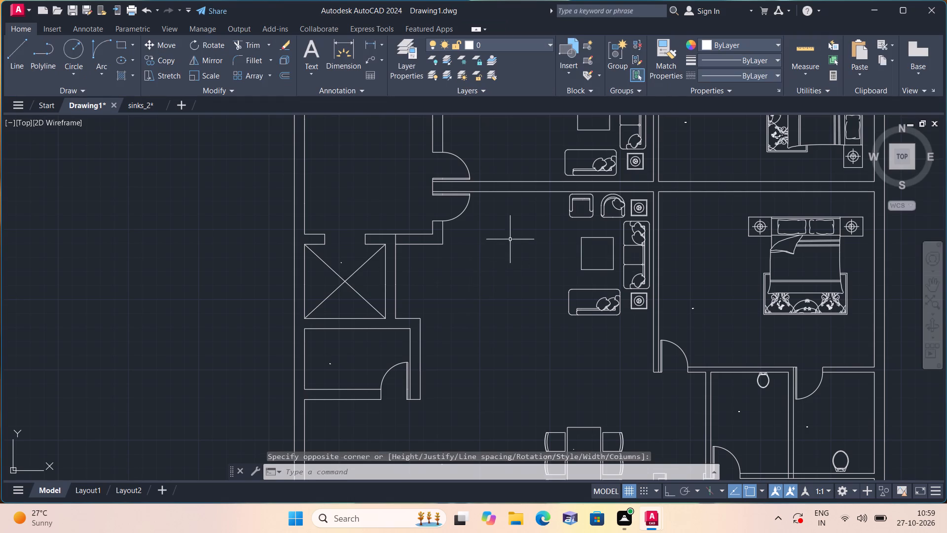
# Add a multiline text label reading UNIT 2 in the southern unit, just east of its entrance door.
pyautogui.press('space')
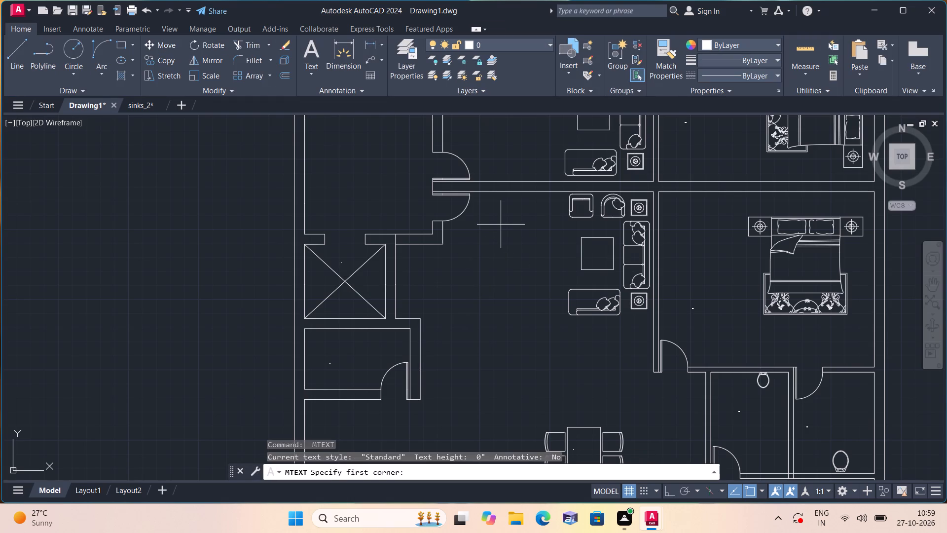
pyautogui.tripleClick(483, 212)
pyautogui.write('UNIT')
pyautogui.press('space')
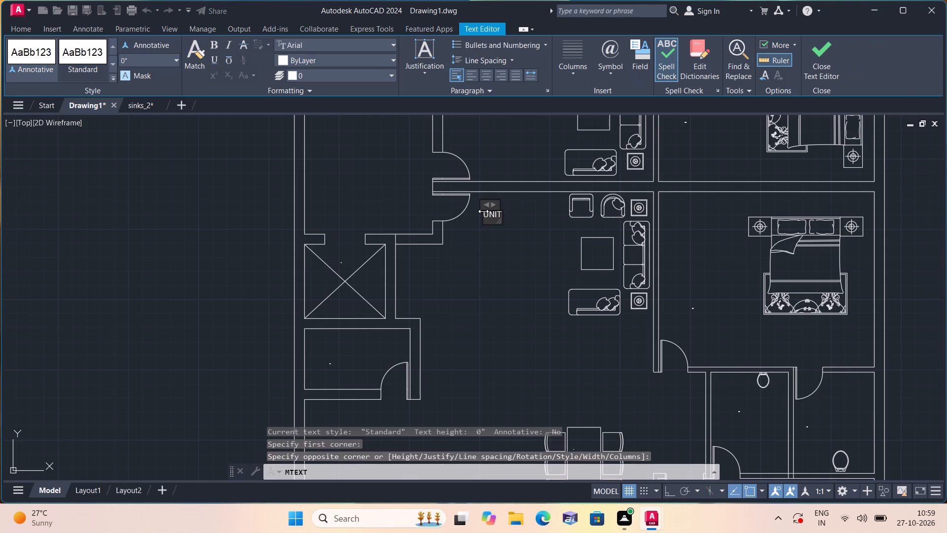
pyautogui.write('2')
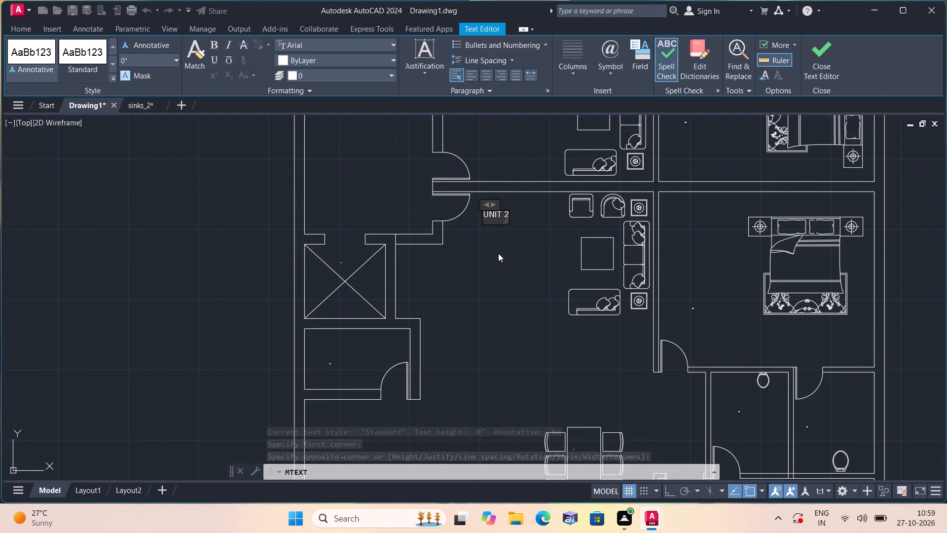
pyautogui.click(498, 253)
# Add a multiline text label reading LIVING with 19'2"X13'4" beneath it in the southern unit's living room, west of the sofa set.
pyautogui.press('space')
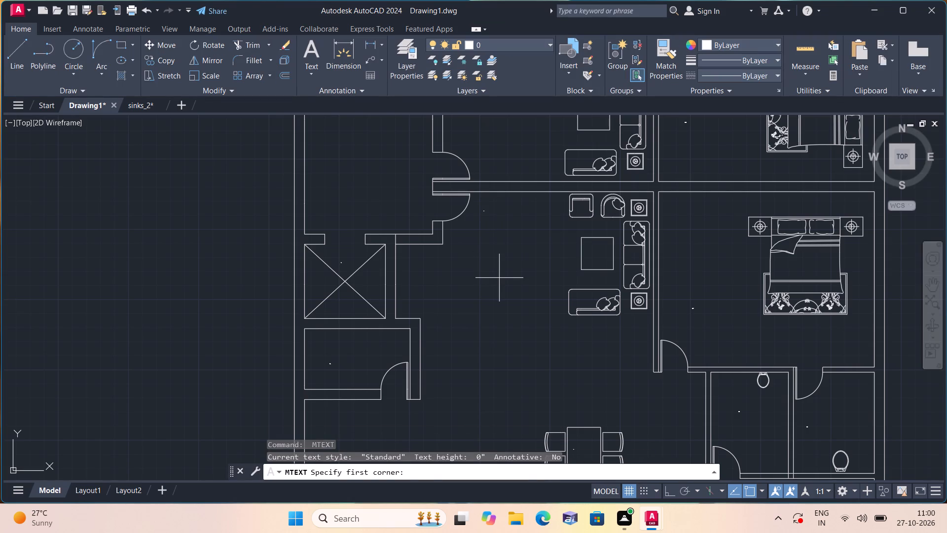
pyautogui.tripleClick(499, 288)
pyautogui.write('LIVING')
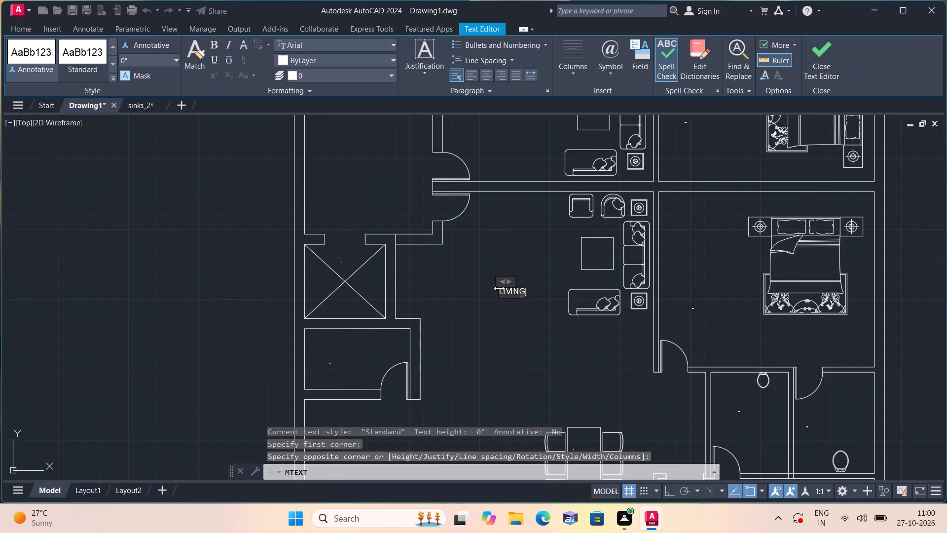
pyautogui.press('Return')
pyautogui.write('19\'2"')
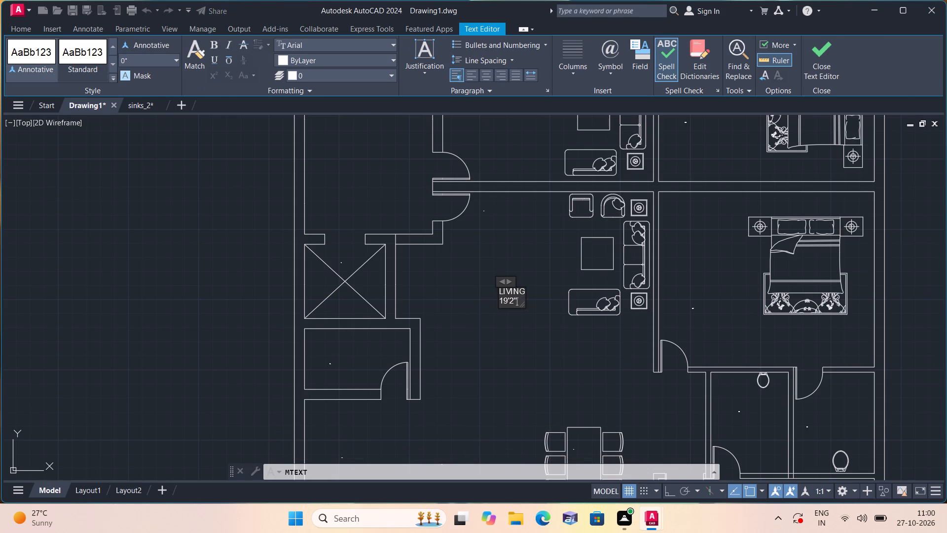
pyautogui.press('x')
pyautogui.write('13\'4"')
pyautogui.click(505, 217)
# Add a multiline text label reading UNIT 1 in the northern unit, just east of its entrance door.
pyautogui.moveTo(505, 226); pyautogui.dragTo(557, 351, button='middle')
pyautogui.scroll(1, 545, 295)
pyautogui.press('space')
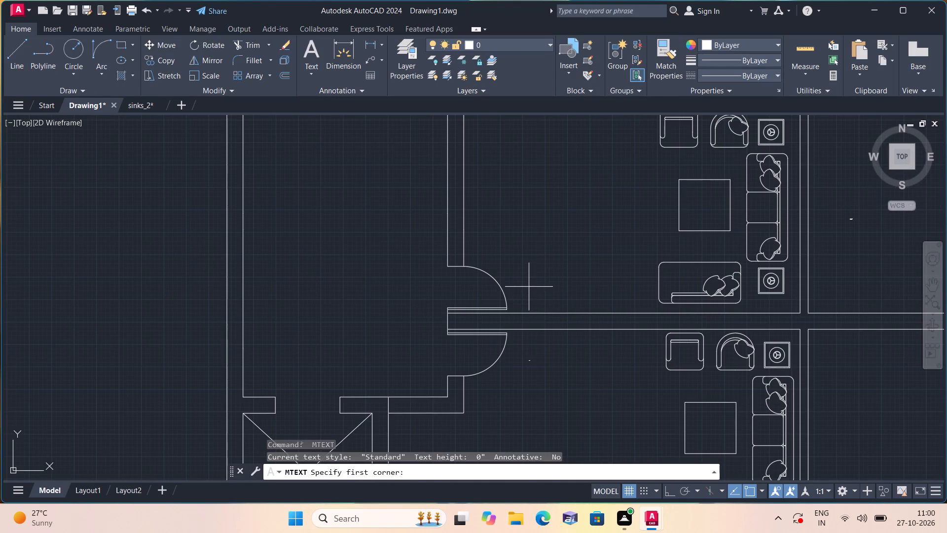
pyautogui.tripleClick(529, 287)
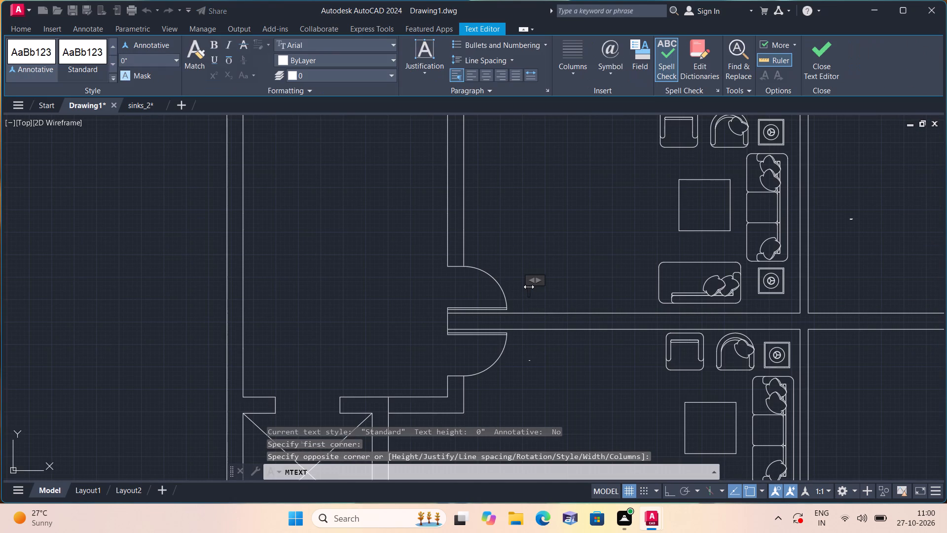
pyautogui.write('UNIT')
pyautogui.press('space')
pyautogui.press('1')
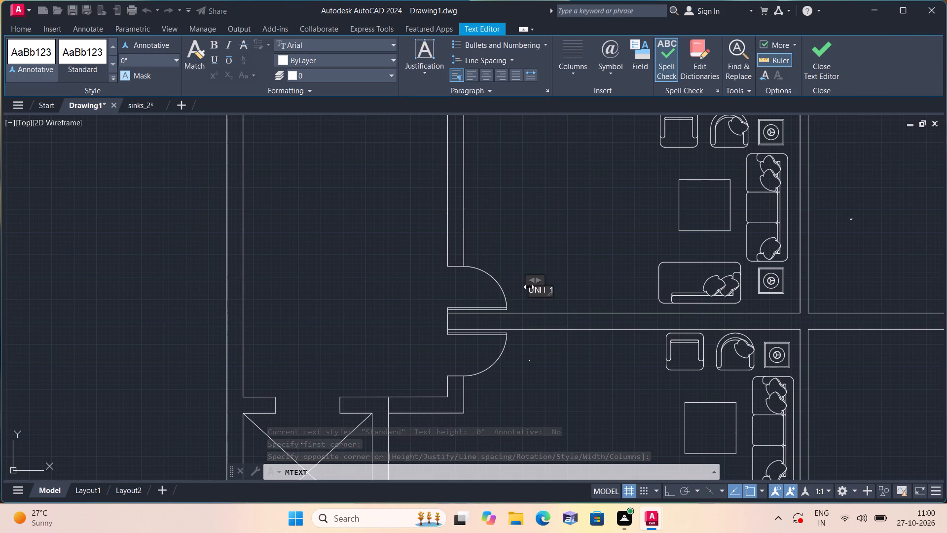
pyautogui.click(498, 243)
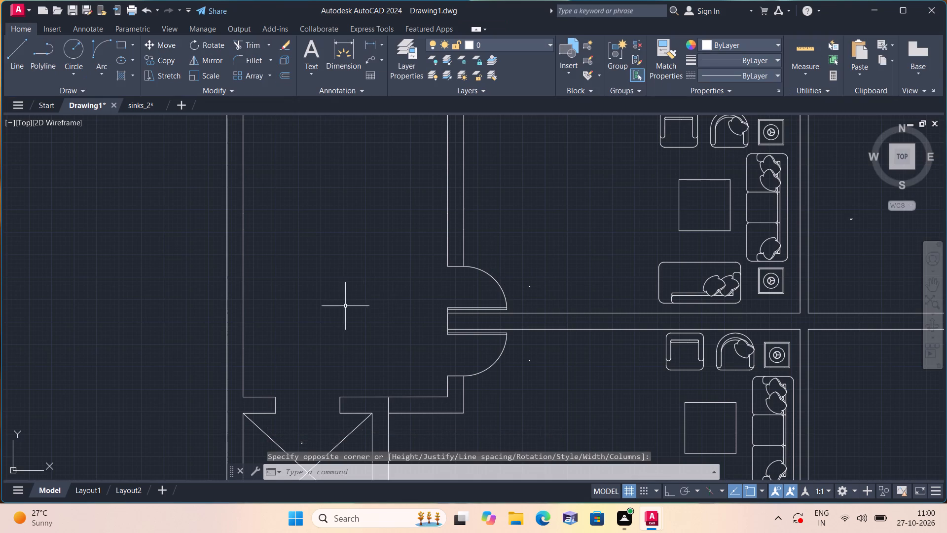
# Add a multiline text label reading ENTRY in the common area, west of the southern unit's entrance door.
pyautogui.press('space')
pyautogui.tripleClick(421, 366)
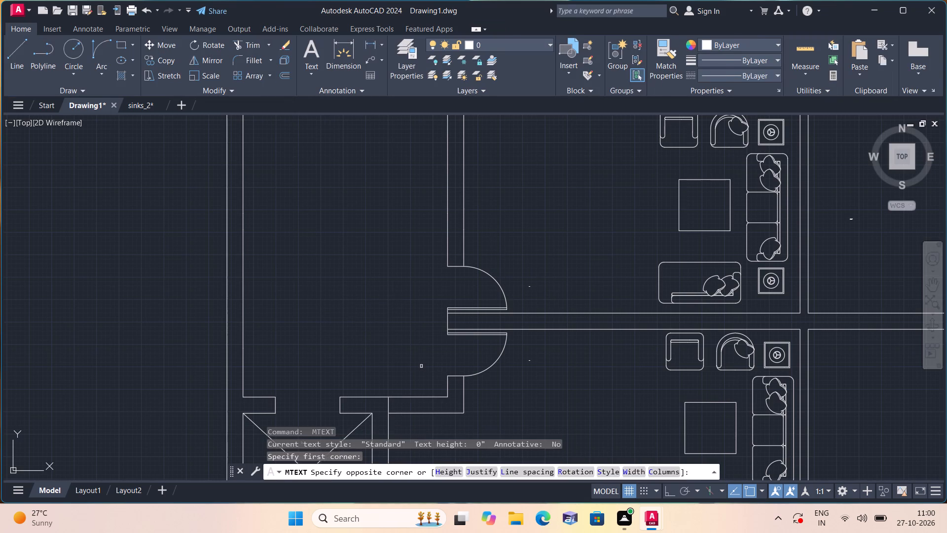
pyautogui.write('ENTRY')
pyautogui.click(409, 347)
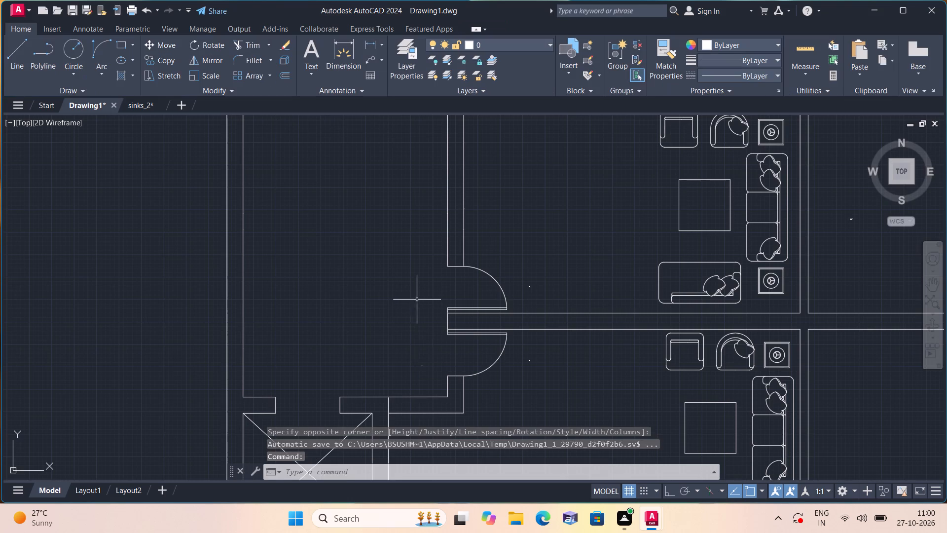
# Add a multiline text label reading ENTRY in the common area, west of the northern unit's entrance door.
pyautogui.press('space')
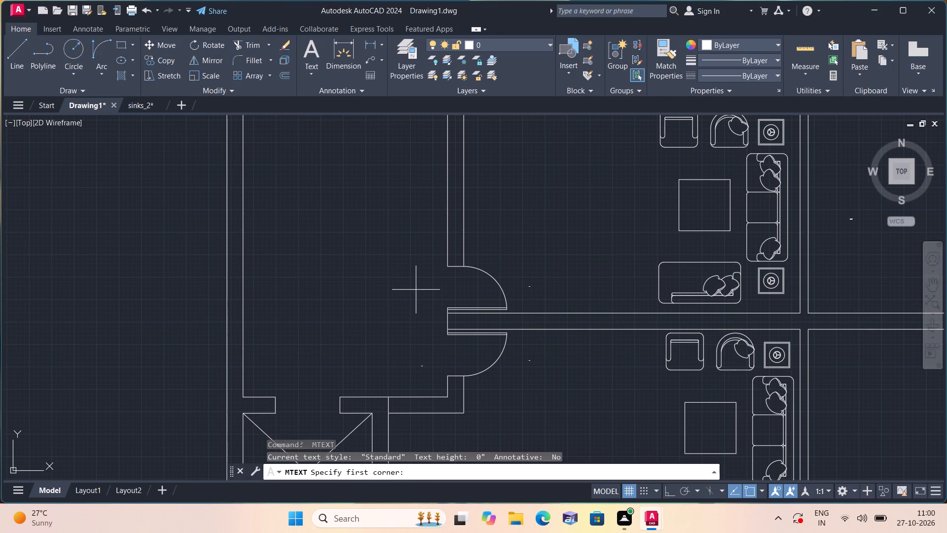
pyautogui.tripleClick(419, 286)
pyautogui.write('EB')
pyautogui.press('BackSpace')
pyautogui.write('NTRY')
pyautogui.click(364, 288)
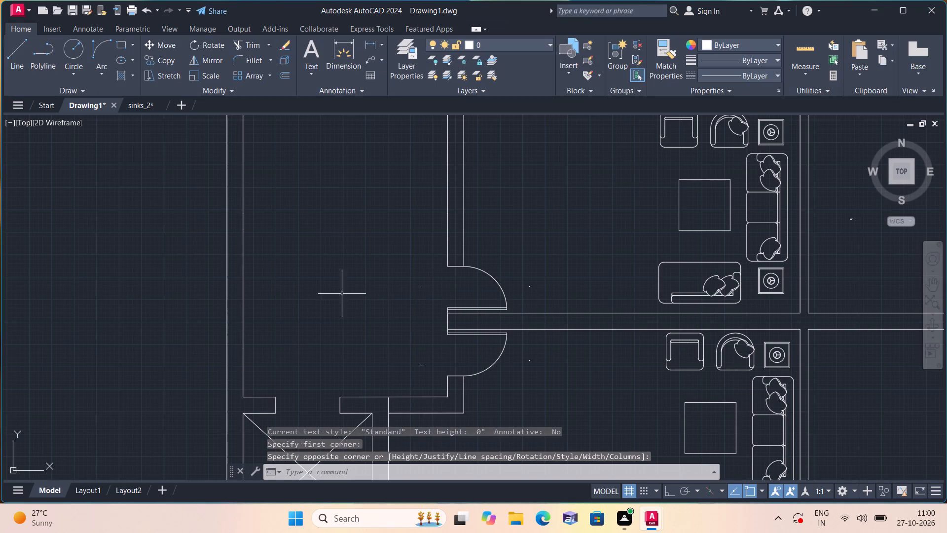
# Add a multiline text label reading LOBBY with 9'6"X10'6" beneath it in the common area, west of the ENTRY labels.
pyautogui.press('space')
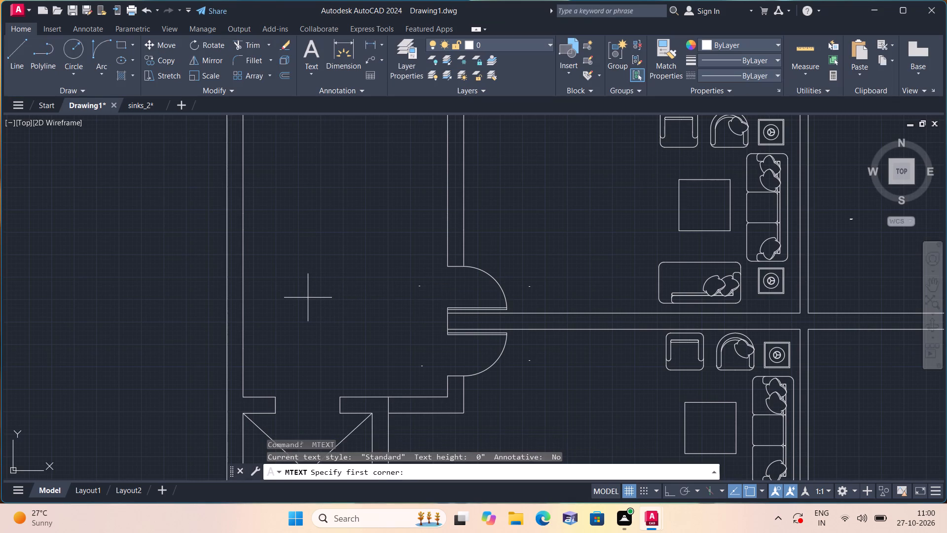
pyautogui.tripleClick(308, 298)
pyautogui.click(308, 298)
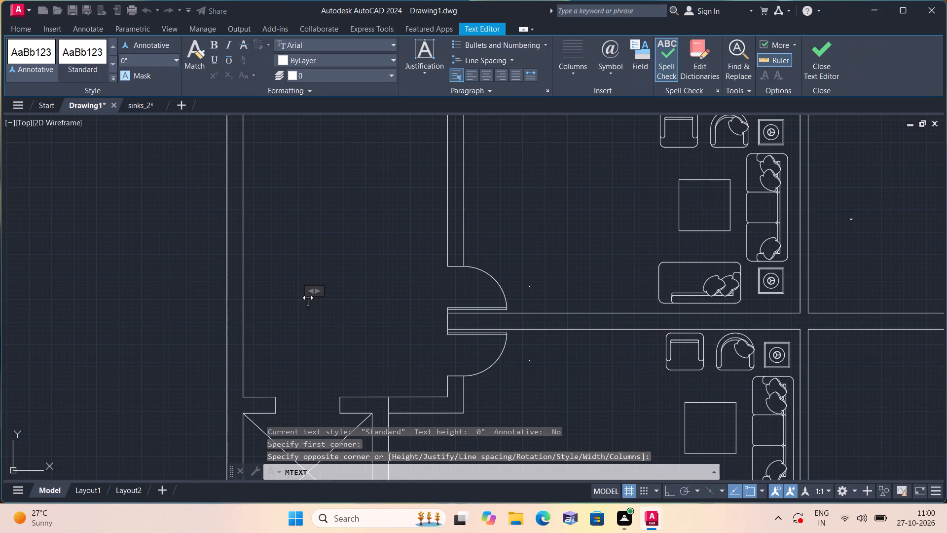
pyautogui.write('LOBBY')
pyautogui.press('Return')
pyautogui.write('9\'6"')
pyautogui.press('x')
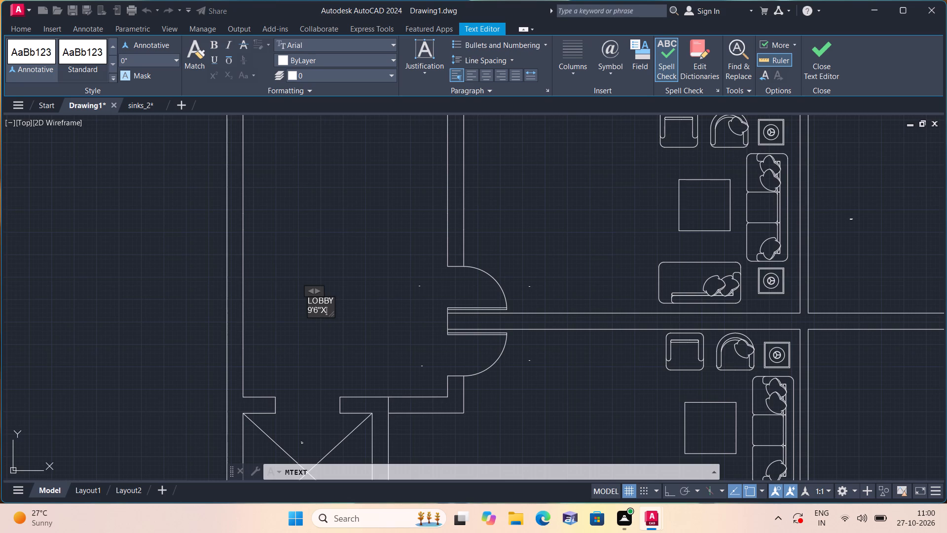
pyautogui.scroll(1, 308, 298)
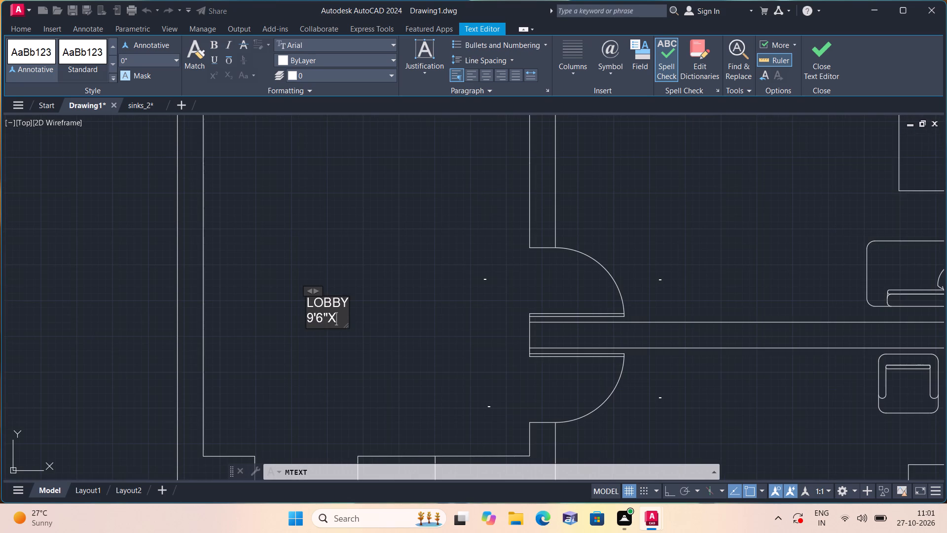
pyautogui.scroll(-1, 327, 301)
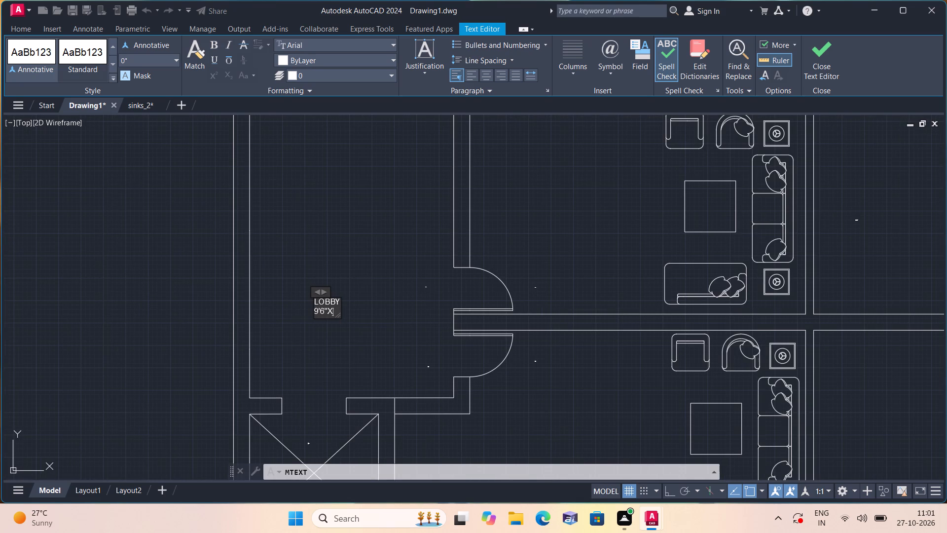
pyautogui.scroll(1, 327, 301)
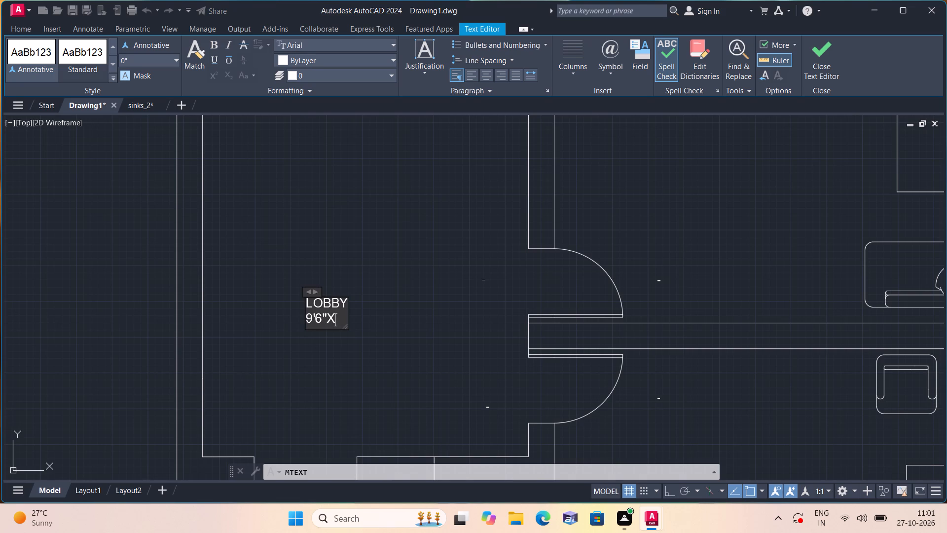
pyautogui.scroll(1, 329, 294)
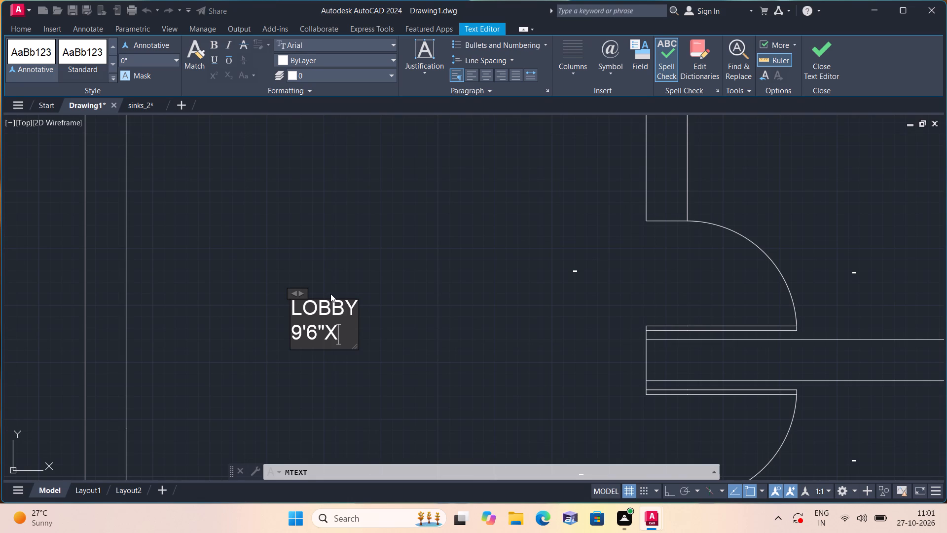
pyautogui.write('10\'6"')
pyautogui.click(420, 210)
# Add a multiline text label reading UP in the common area, north of the LOBBY label.
pyautogui.moveTo(430, 234); pyautogui.dragTo(420, 251, button='middle')
pyautogui.scroll(-1, 421, 249)
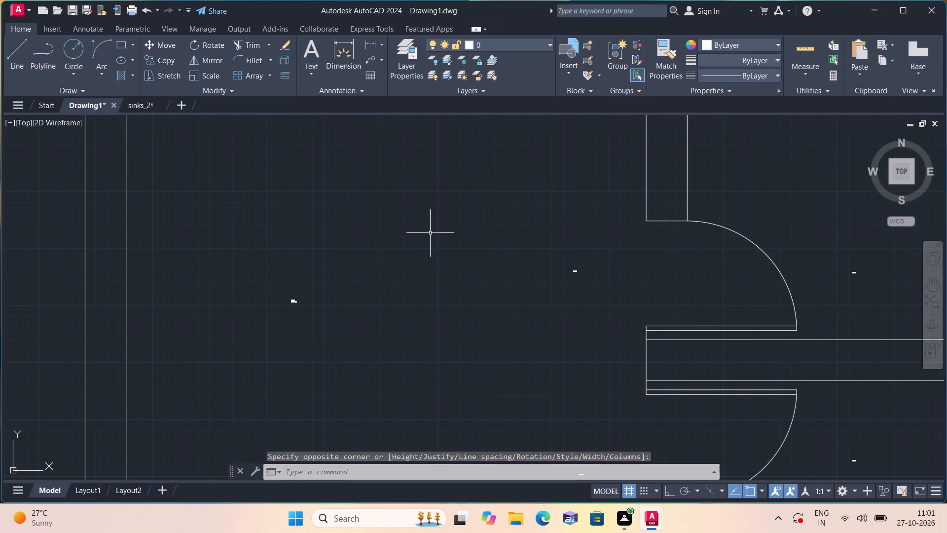
pyautogui.moveTo(420, 251); pyautogui.dragTo(390, 376, button='middle')
pyautogui.scroll(-1, 373, 343)
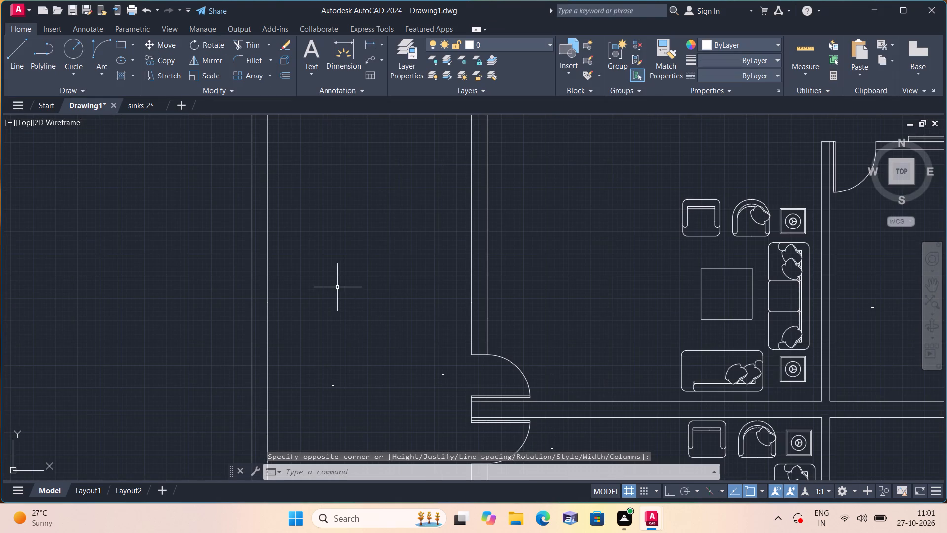
pyautogui.press('space')
pyautogui.tripleClick(337, 287)
pyautogui.click(337, 287)
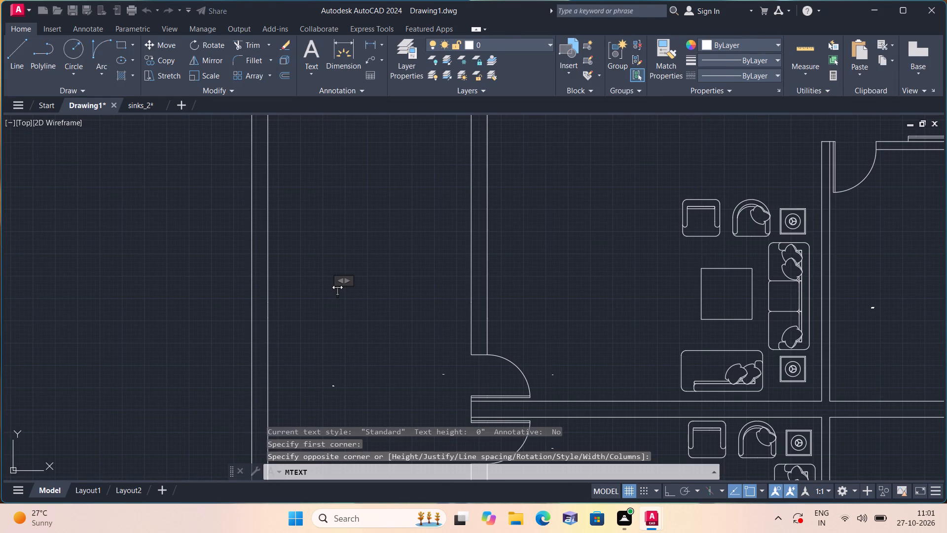
pyautogui.write('UP')
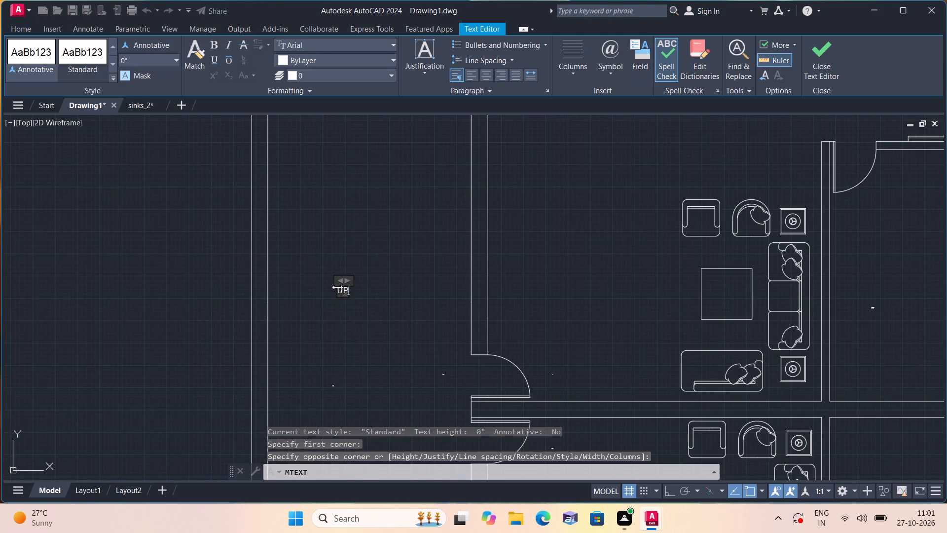
pyautogui.click(386, 285)
# Add a multiline text label reading DN in the common area, east of the UP label.
pyautogui.press('space')
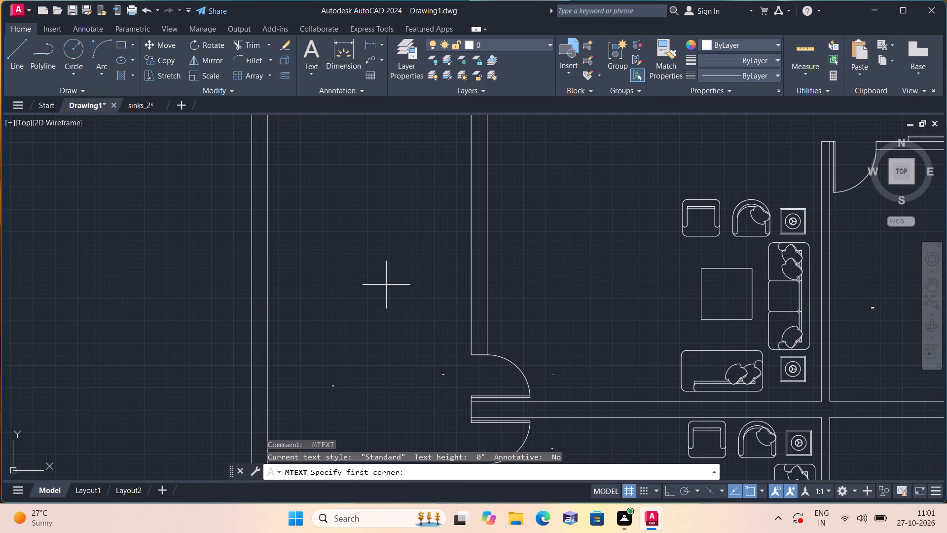
pyautogui.tripleClick(405, 285)
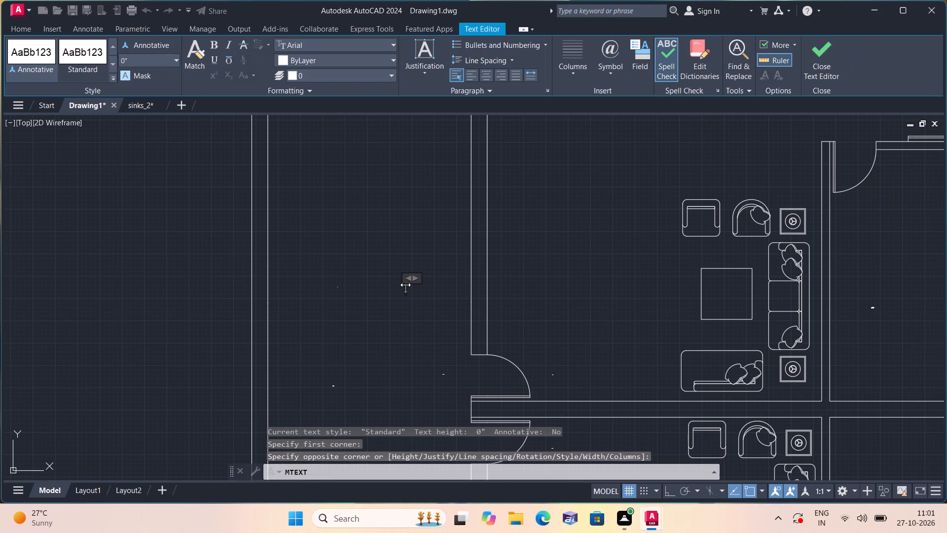
pyautogui.write('DN')
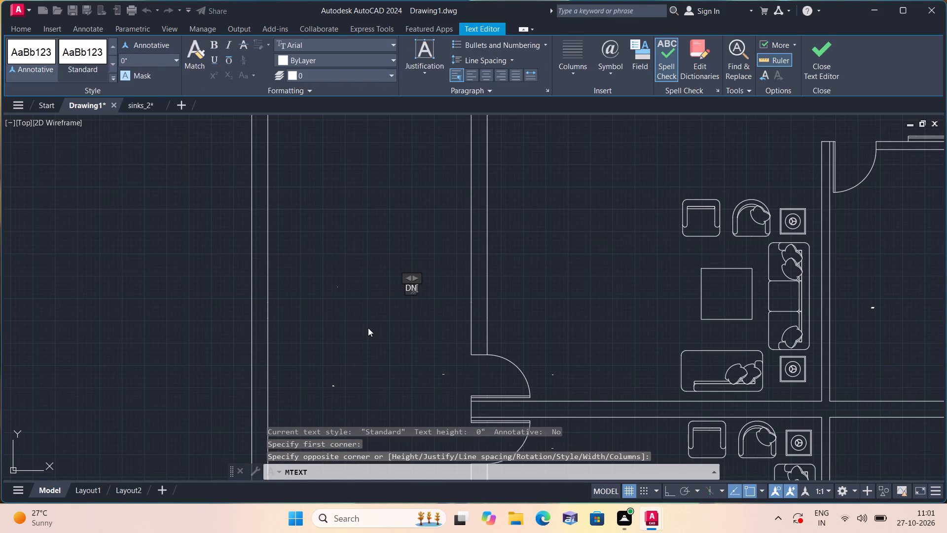
pyautogui.click(368, 328)
# Add a multiline text label reading LIVING with 15'8"X18'0" beneath it in the northern unit's living room, west of the sofa set.
pyautogui.scroll(-2, 365, 331)
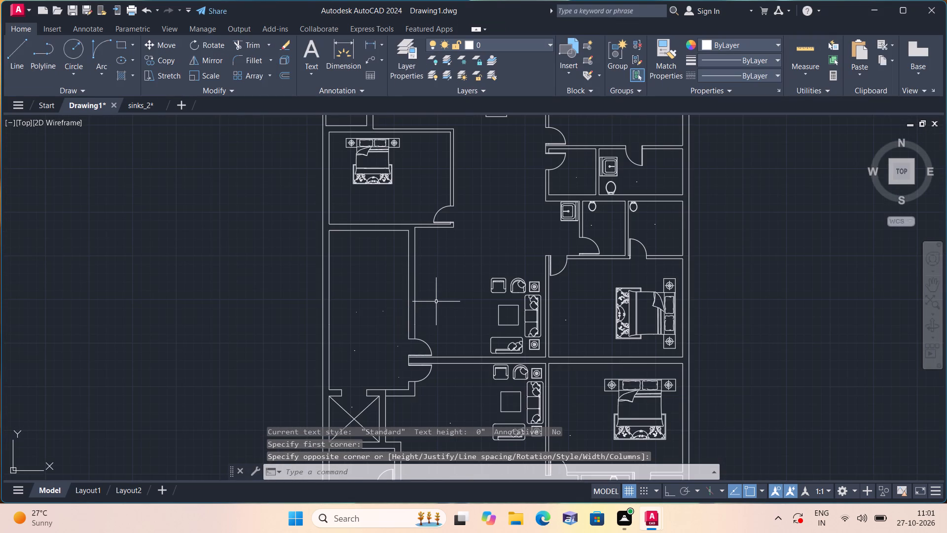
pyautogui.press('space')
pyautogui.tripleClick(436, 302)
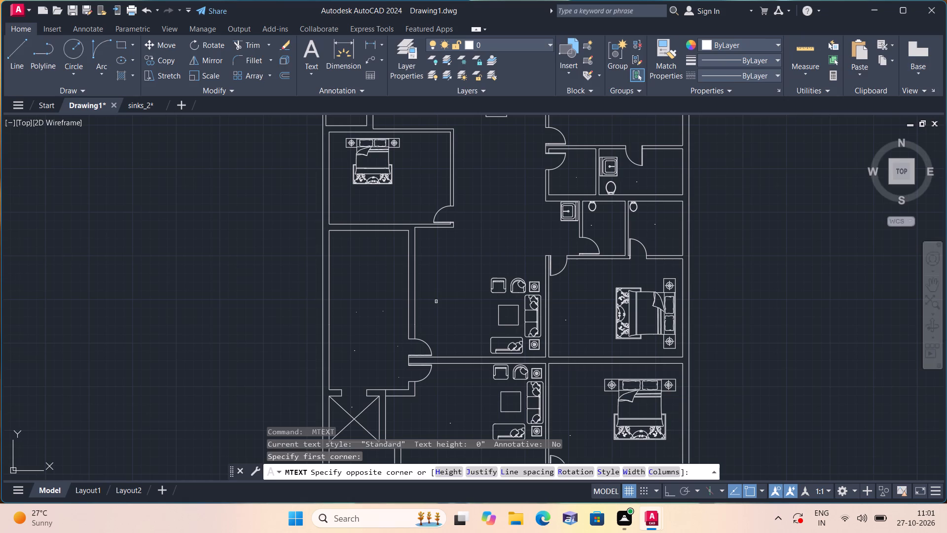
pyautogui.click(436, 302)
pyautogui.write('LIVING')
pyautogui.press('Return')
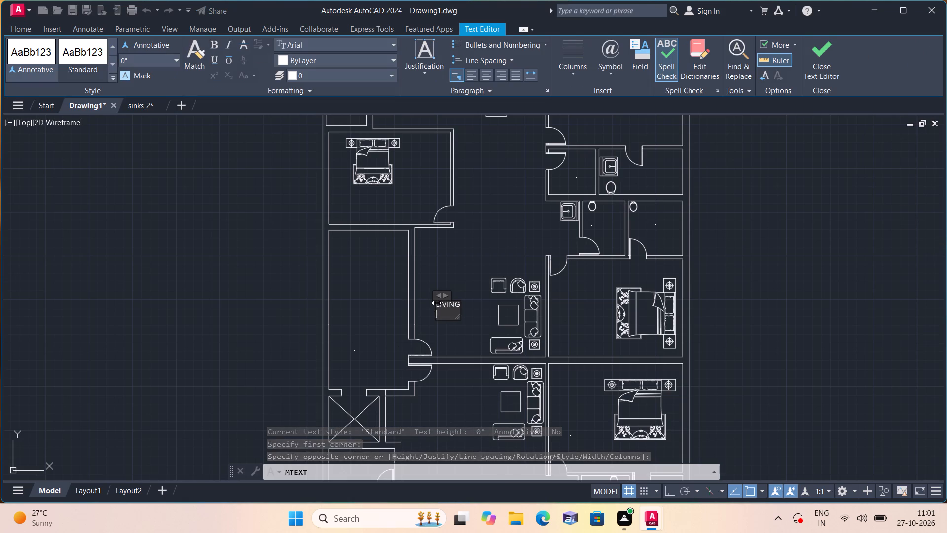
pyautogui.write('15\'8"X')
pyautogui.write('18\'0"')
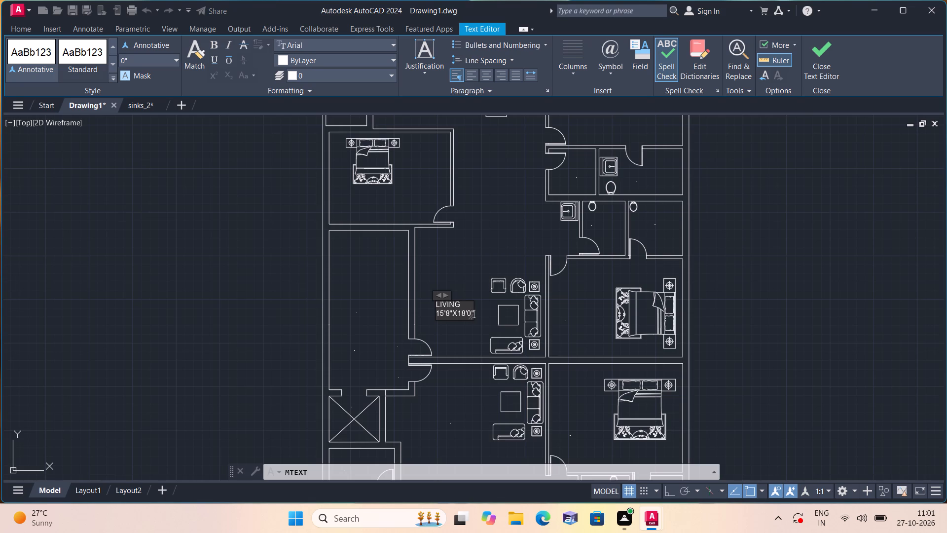
pyautogui.click(462, 264)
# Add a multiline text label reading BEDROOM 3 with 14'6"X11'0" beneath it in the northern unit's western bedroom, south of the bed.
pyautogui.moveTo(464, 268); pyautogui.dragTo(510, 390, button='middle')
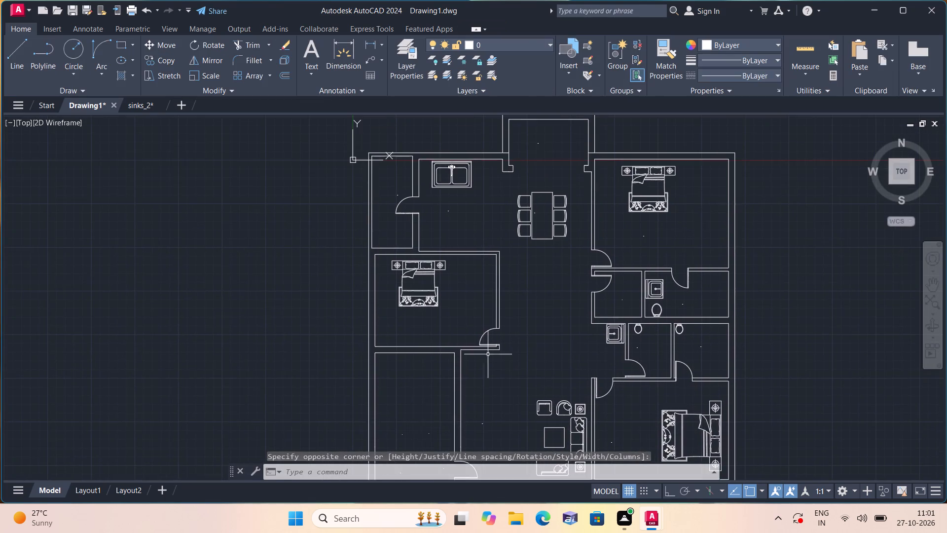
pyautogui.scroll(2, 447, 331)
pyautogui.press('space')
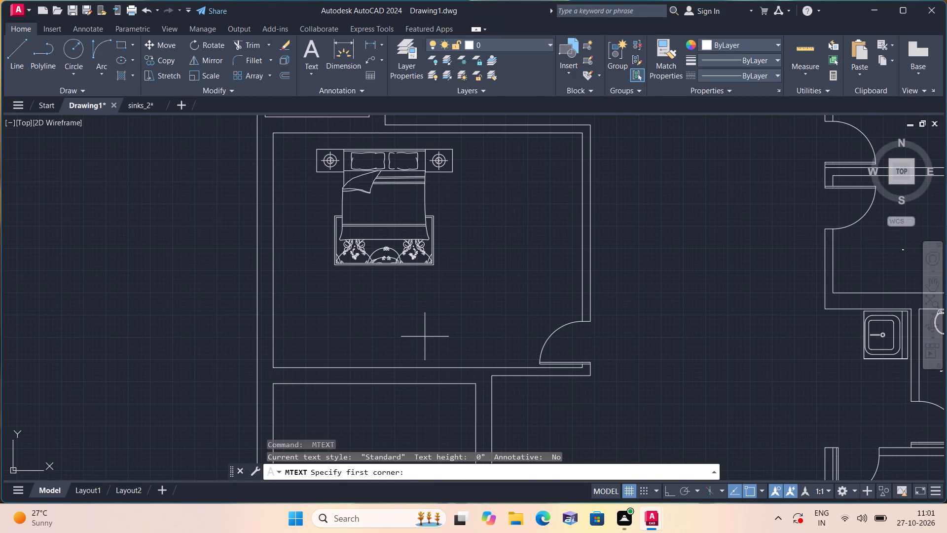
pyautogui.tripleClick(425, 337)
pyautogui.write('BEDROOM')
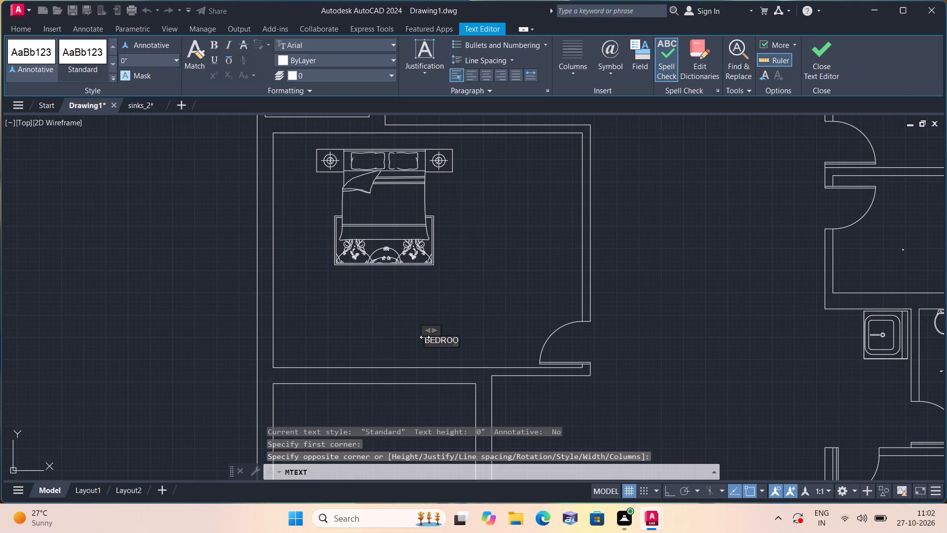
pyautogui.press('space')
pyautogui.write('3')
pyautogui.press('Return')
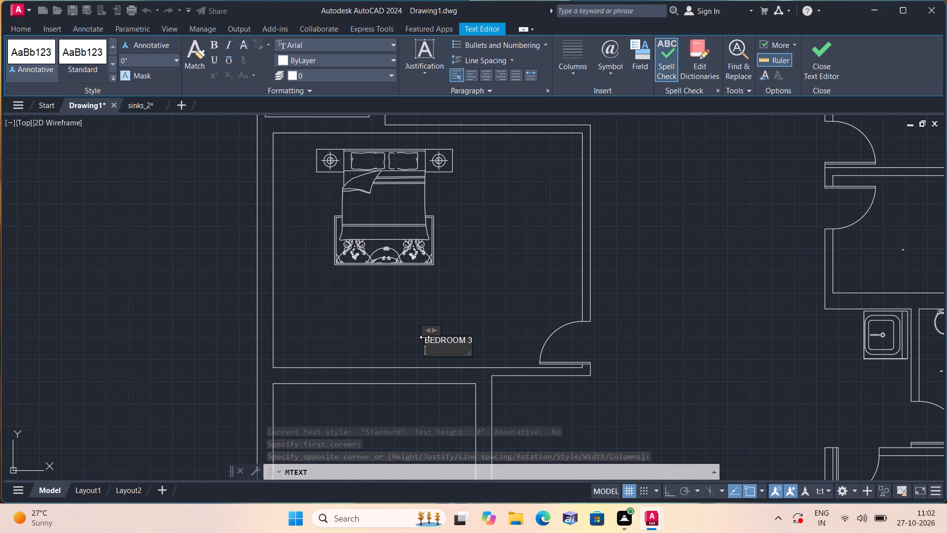
pyautogui.write('14\'6"')
pyautogui.write('X11\'0"')
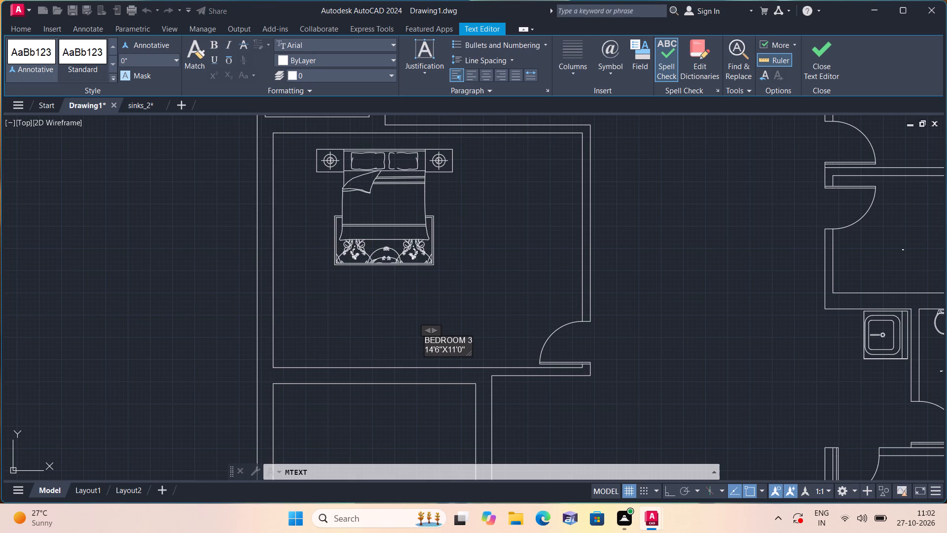
pyautogui.click(482, 305)
# Select all multiline text labels similar to the BEDROOM 3 label and set their text height to 6".
pyautogui.scroll(-1, 482, 305)
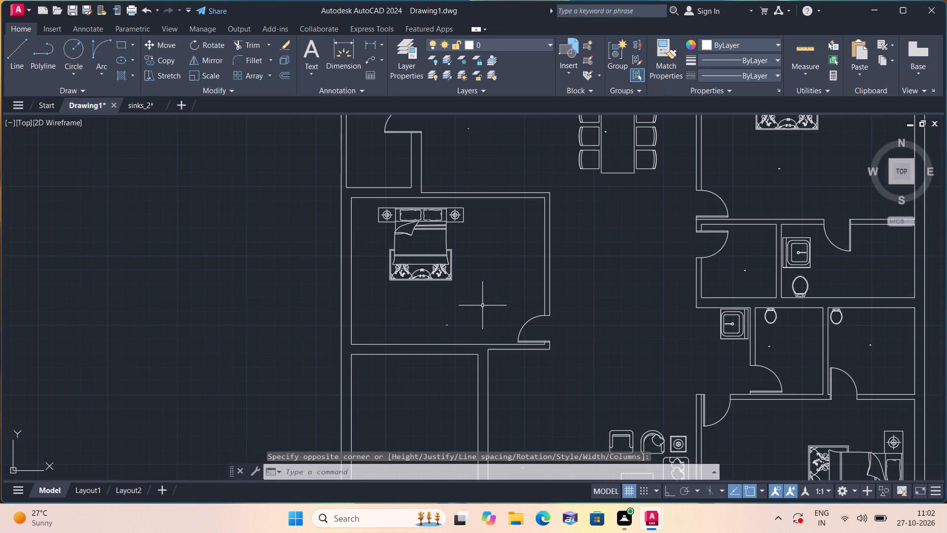
pyautogui.scroll(1, 619, 232)
pyautogui.moveTo(636, 259); pyautogui.dragTo(607, 254, button='middle')
pyautogui.scroll(-2, 619, 273)
pyautogui.scroll(2, 571, 304)
pyautogui.scroll(1, 434, 314)
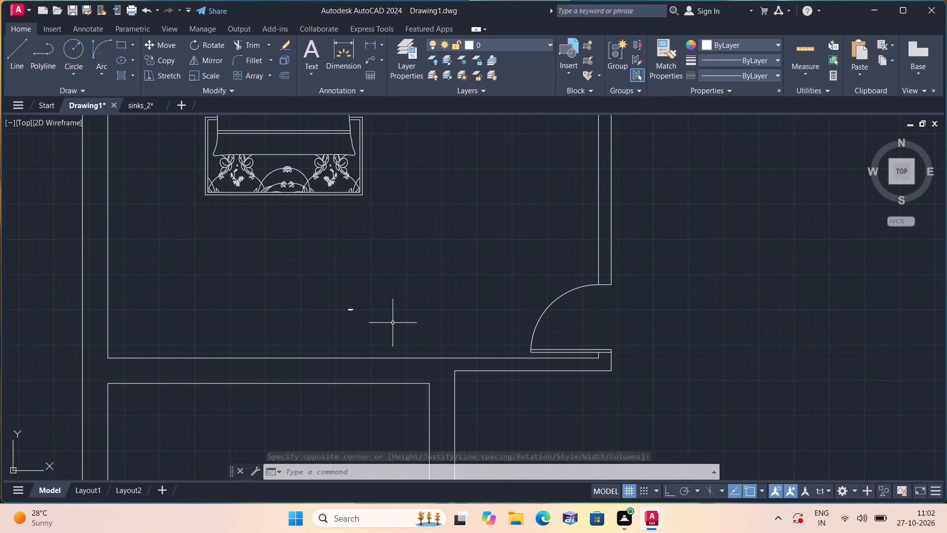
pyautogui.click(393, 323)
pyautogui.click(316, 286)
pyautogui.rightClick(431, 272)
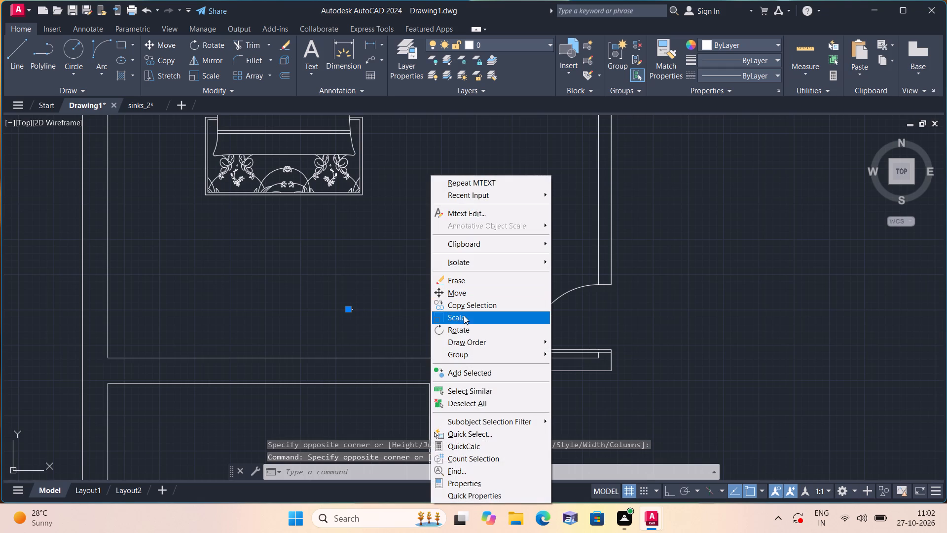
pyautogui.click(502, 394)
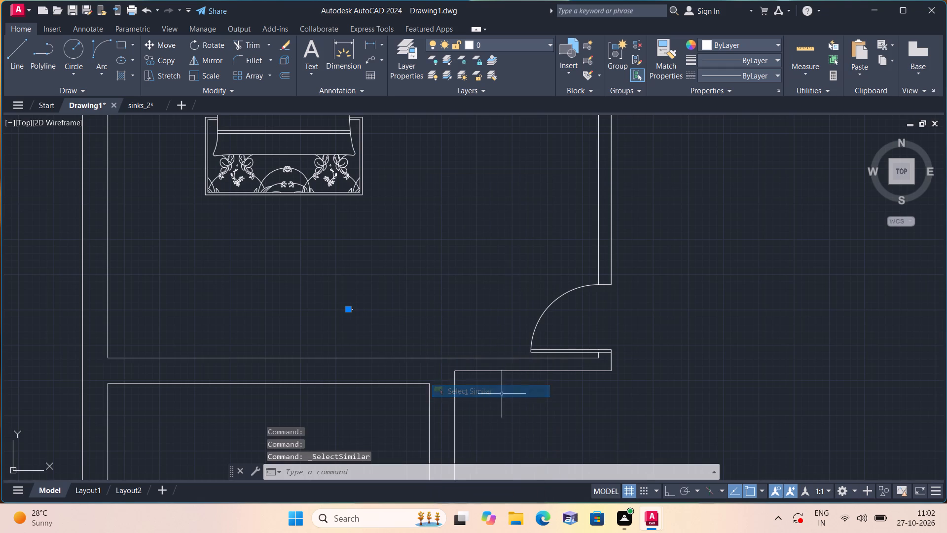
pyautogui.rightClick(508, 379)
pyautogui.click(532, 355)
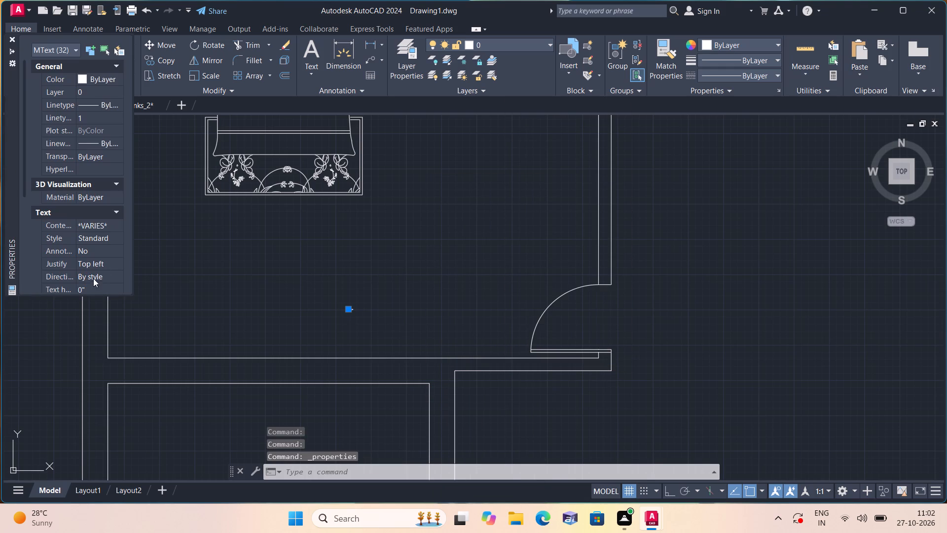
pyautogui.click(90, 287)
pyautogui.press('BackSpace')
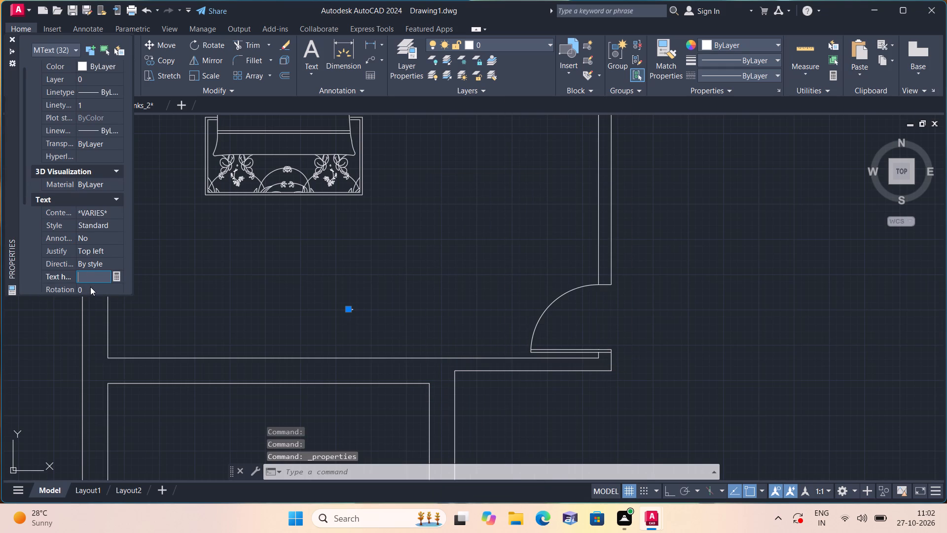
pyautogui.write('6"')
pyautogui.click(397, 269)
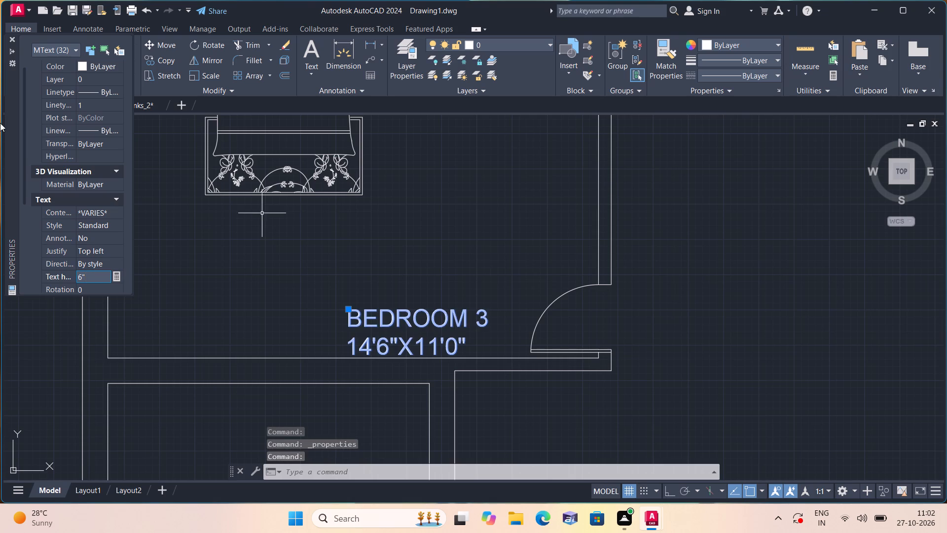
pyautogui.click(12, 39)
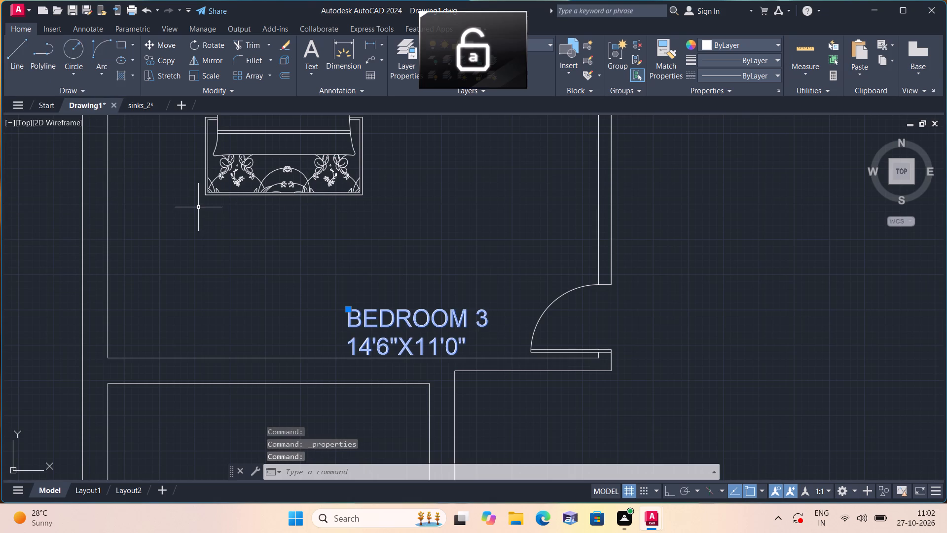
pyautogui.press('Escape')
# Examine the placement of the resized labels in the northern unit, up to the utility, kitchen and dining areas.
pyautogui.scroll(-2, 188, 228)
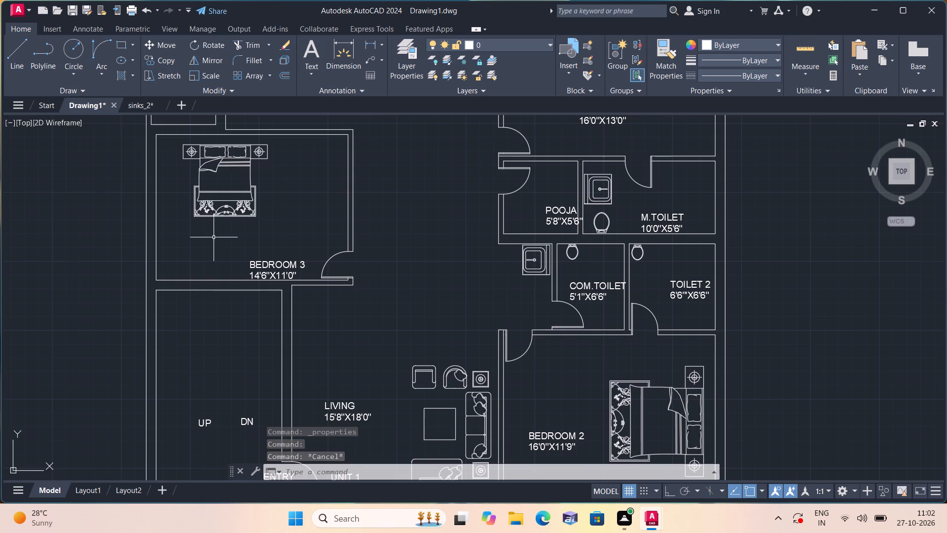
pyautogui.scroll(-1, 217, 229)
pyautogui.moveTo(211, 231); pyautogui.dragTo(212, 372, button='middle')
pyautogui.scroll(-1, 212, 372)
pyautogui.moveTo(212, 372); pyautogui.dragTo(213, 374, button='middle')
pyautogui.scroll(1, 220, 374)
pyautogui.scroll(2, 183, 286)
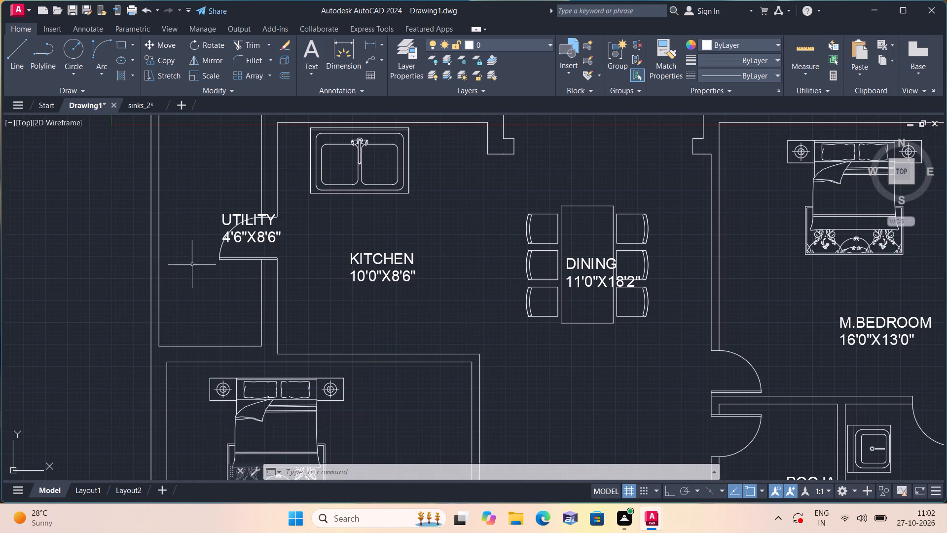
# Move the northern unit's UTILITY label slightly southeast, inside the door swing between the utility and kitchen.
pyautogui.scroll(2, 227, 245)
pyautogui.moveTo(230, 231); pyautogui.dragTo(277, 289, button='middle')
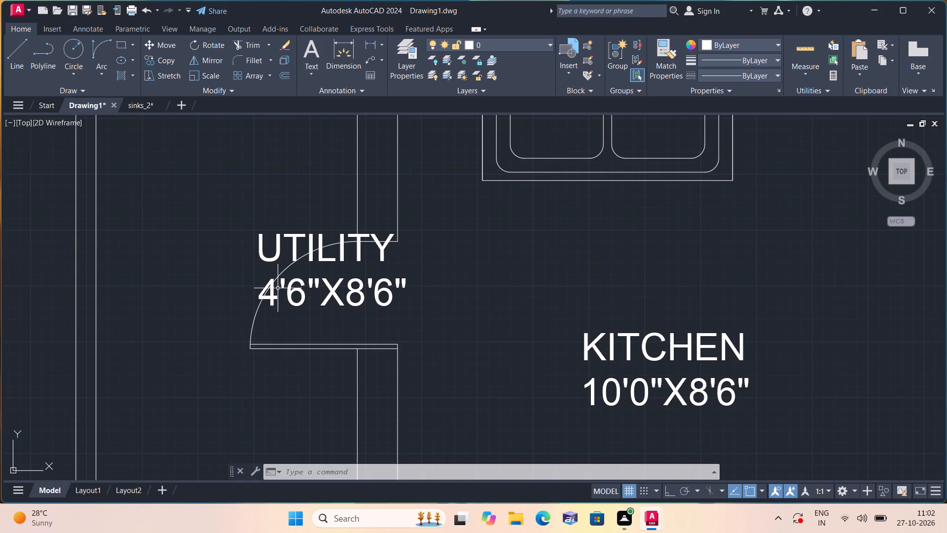
pyautogui.scroll(1, 279, 283)
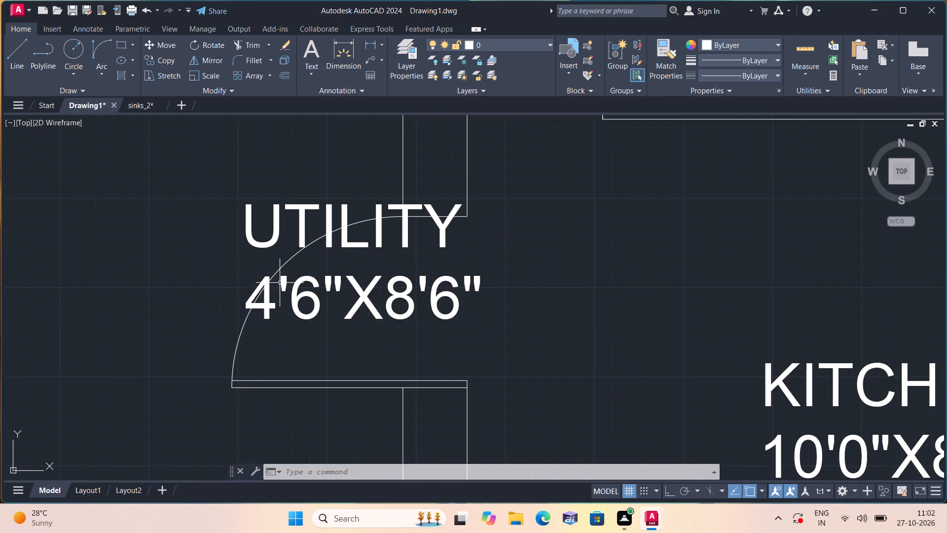
pyautogui.scroll(1, 280, 283)
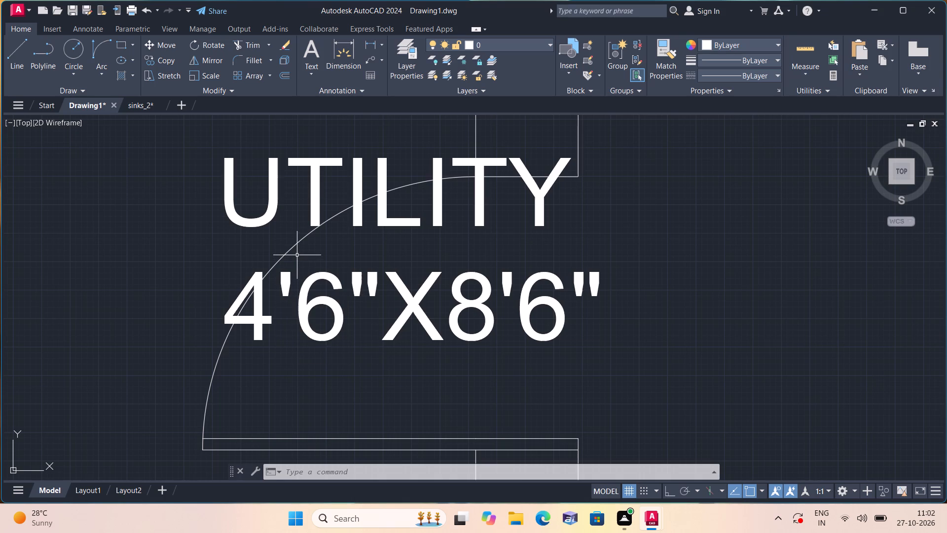
pyautogui.scroll(-1, 290, 237)
pyautogui.click(278, 204)
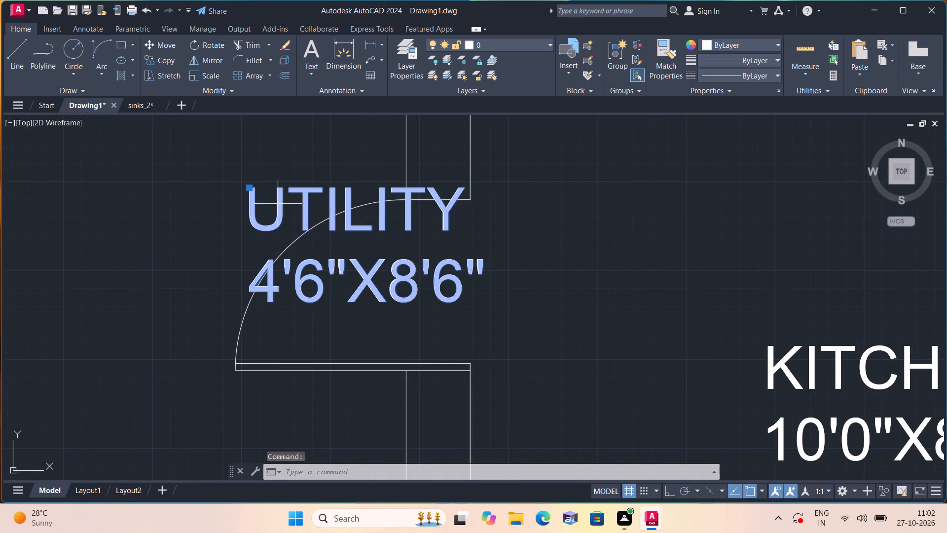
pyautogui.click(250, 190)
pyautogui.moveTo(235, 222); pyautogui.dragTo(305, 265, button='middle')
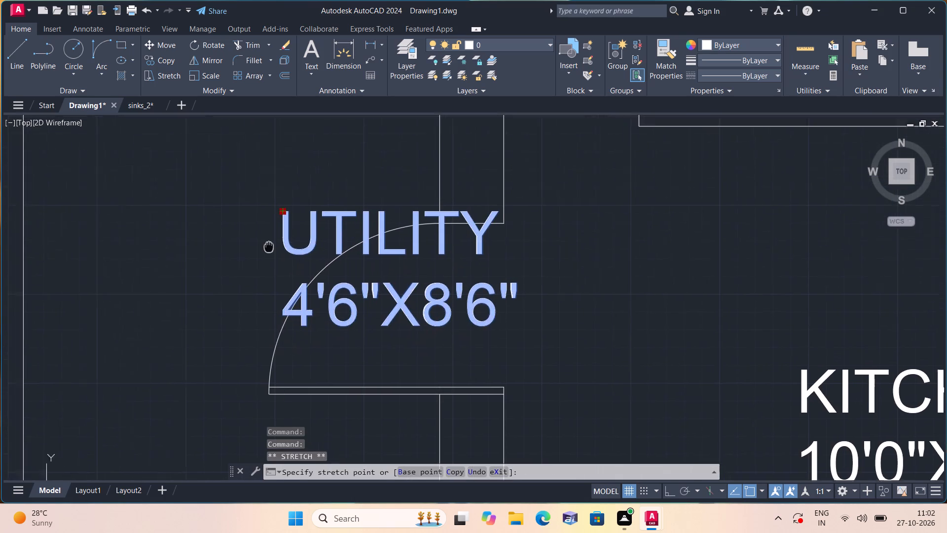
pyautogui.moveTo(305, 265); pyautogui.dragTo(318, 272, button='middle')
pyautogui.scroll(1, 381, 282)
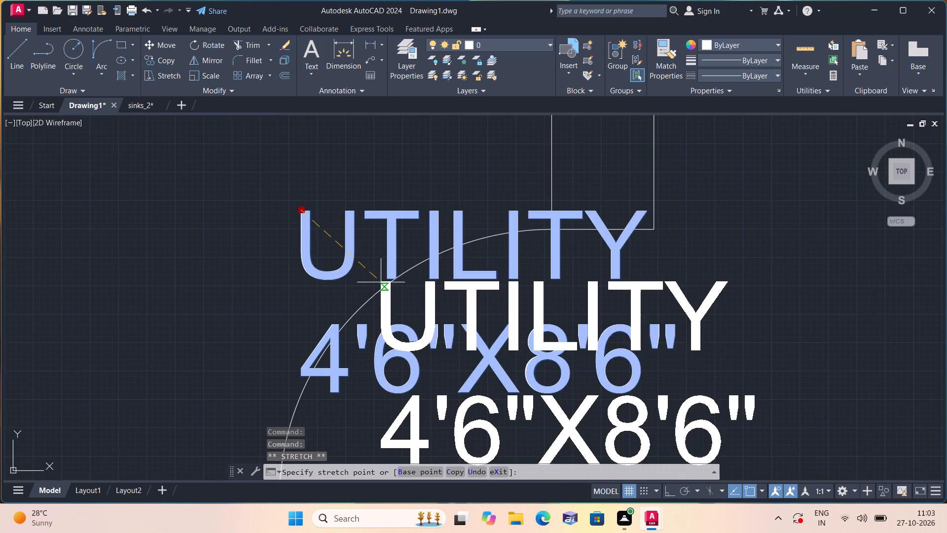
pyautogui.moveTo(379, 288); pyautogui.dragTo(250, 167, button='middle')
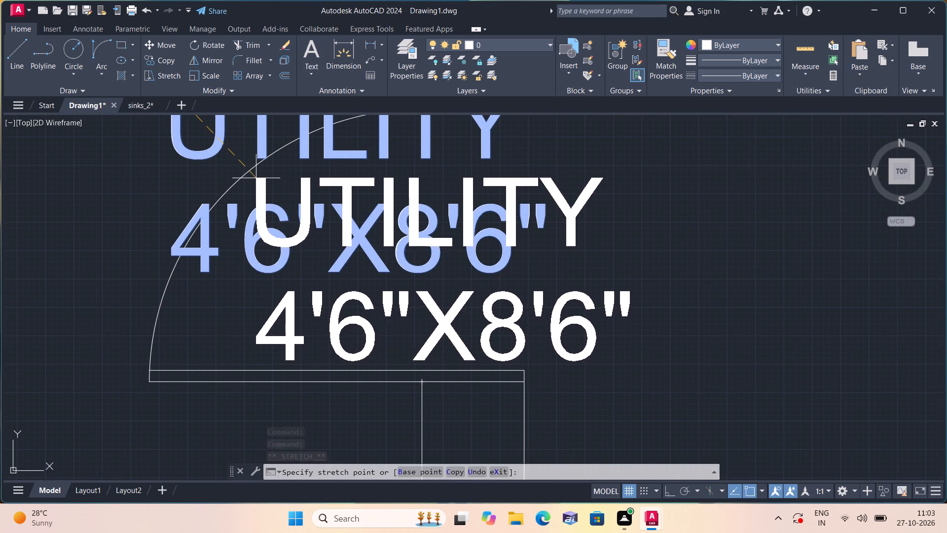
pyautogui.click(255, 175)
pyautogui.press('Escape')
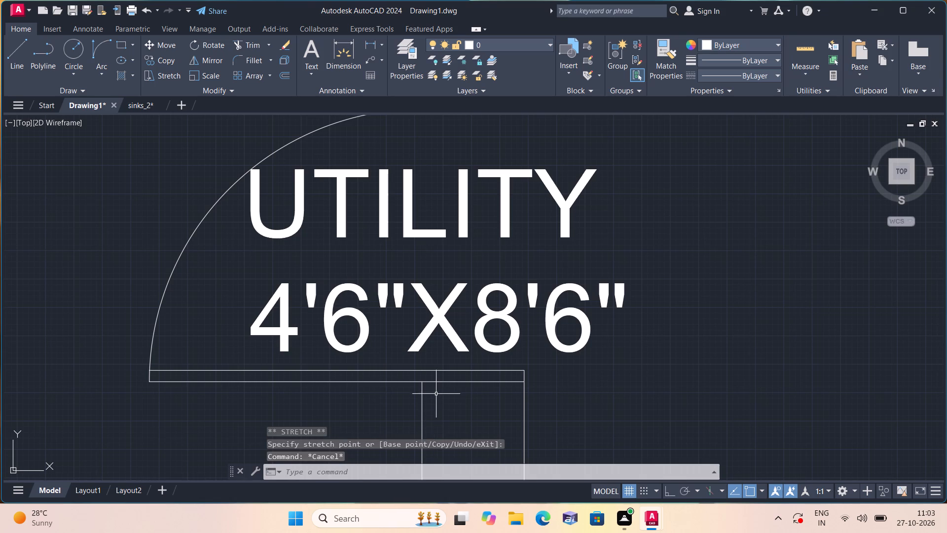
# Move the BALCONY label north and slightly west, to the middle of the balcony north of the dining area.
pyautogui.moveTo(436, 399); pyautogui.dragTo(319, 400, button='middle')
pyautogui.scroll(-3, 363, 400)
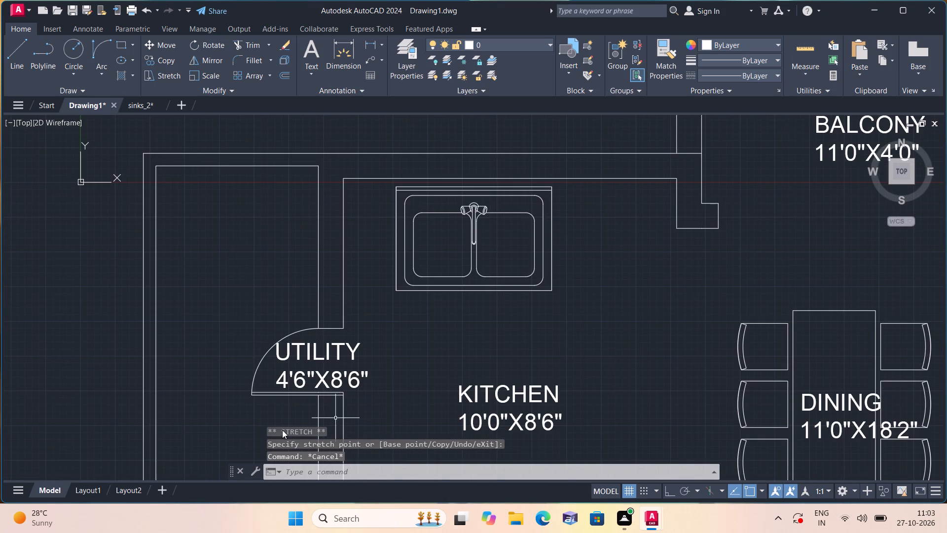
pyautogui.moveTo(546, 358); pyautogui.dragTo(545, 358, button='middle')
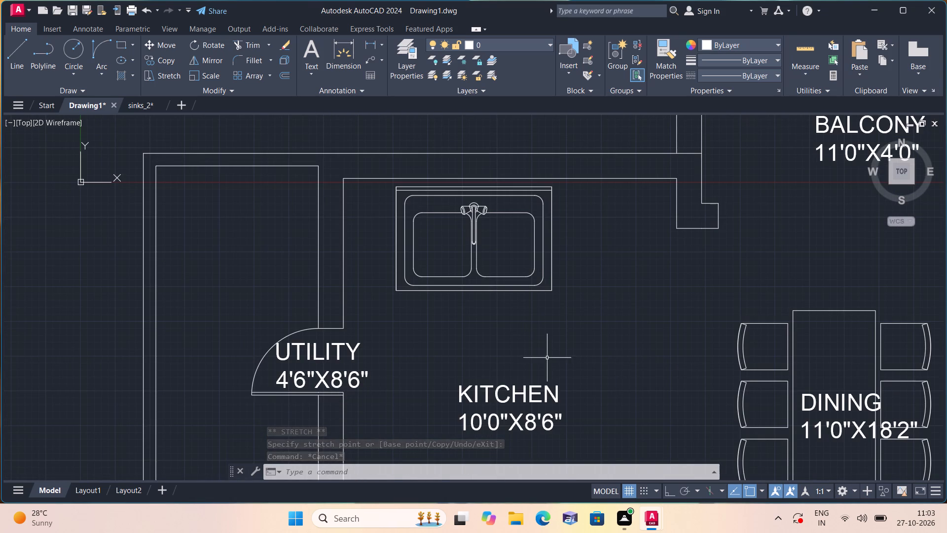
pyautogui.moveTo(545, 358); pyautogui.dragTo(464, 285, button='middle')
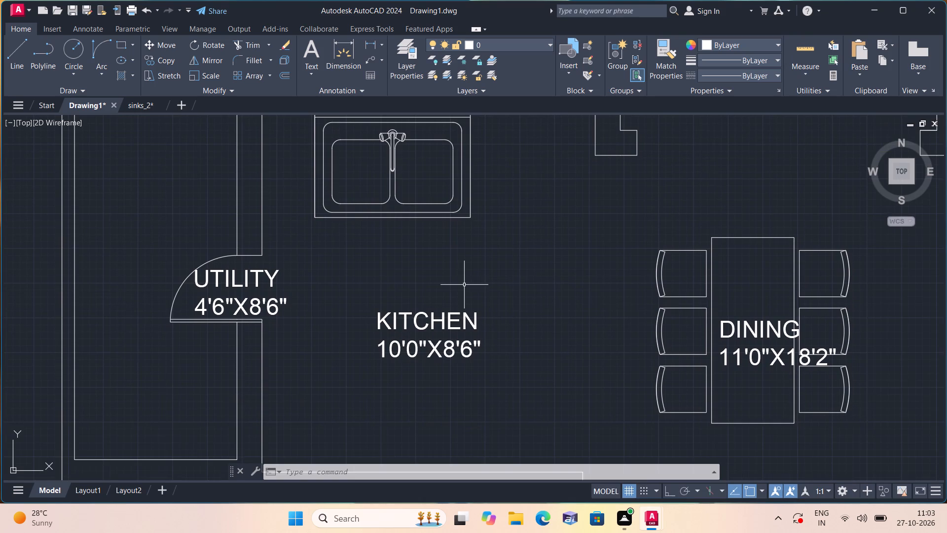
pyautogui.moveTo(525, 345); pyautogui.dragTo(397, 367, button='middle')
pyautogui.scroll(-2, 400, 367)
pyautogui.scroll(2, 484, 266)
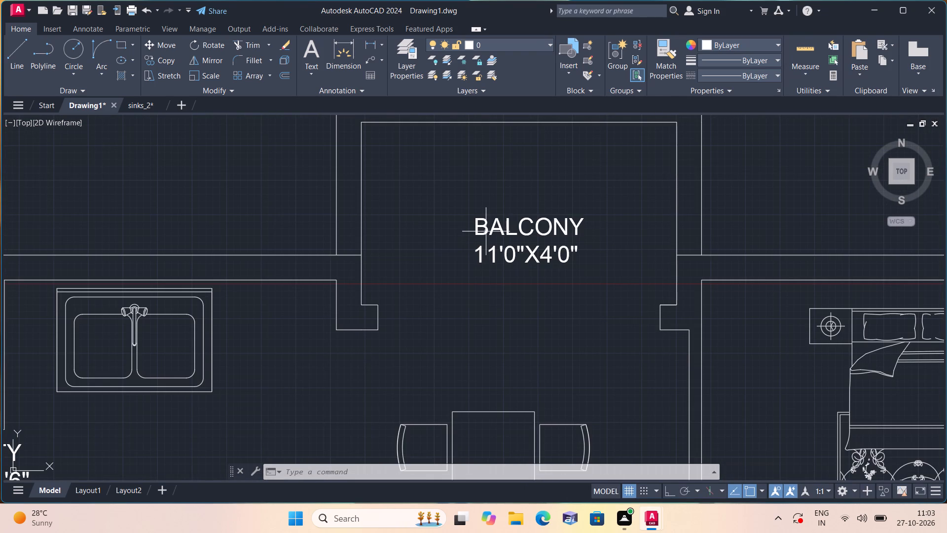
pyautogui.click(486, 231)
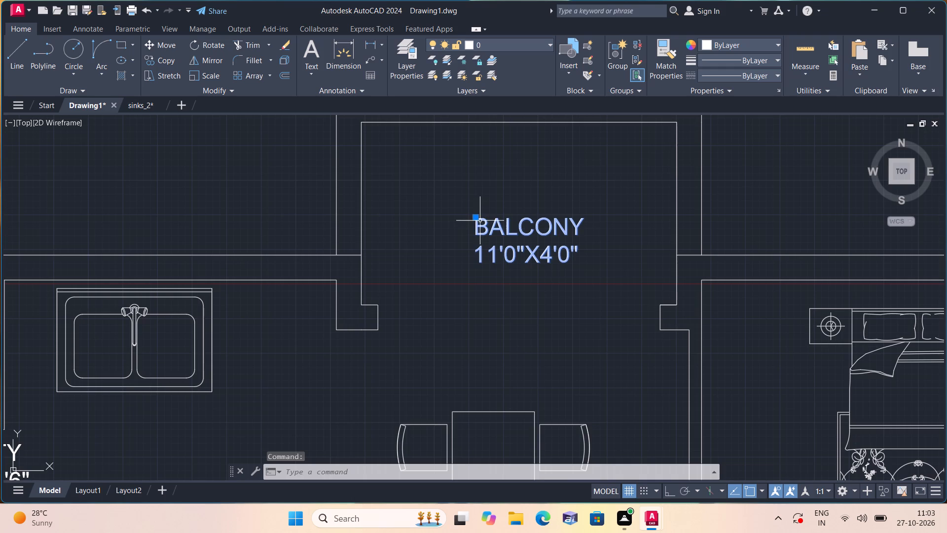
pyautogui.click(478, 219)
pyautogui.click(459, 178)
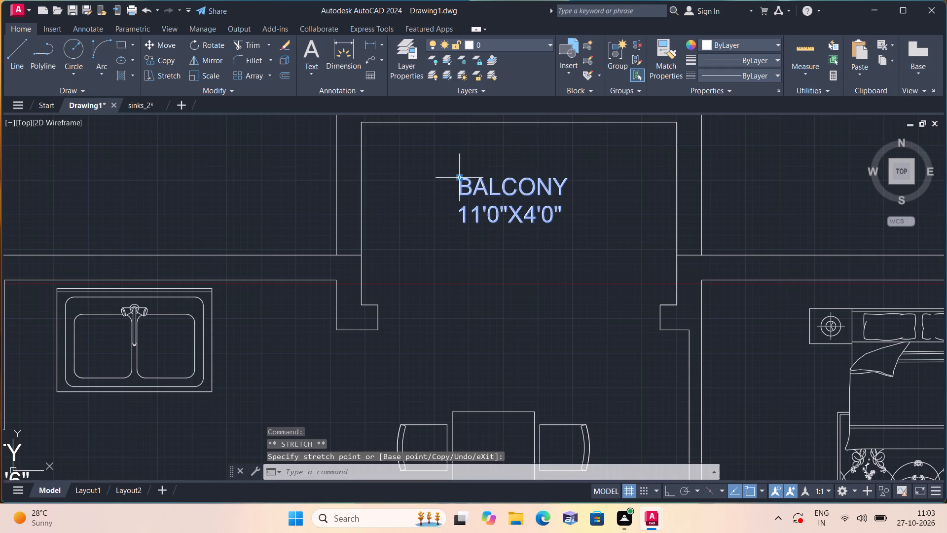
pyautogui.press('Escape')
# Move the northern unit's DINING label off the dining table to the clear space directly south of it.
pyautogui.scroll(-1, 502, 212)
pyautogui.moveTo(501, 212); pyautogui.dragTo(487, 188, button='middle')
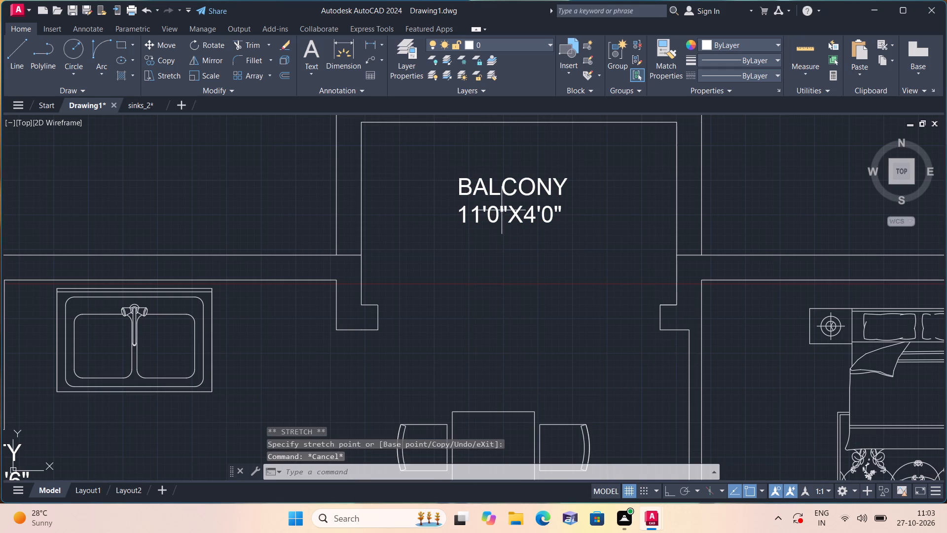
pyautogui.moveTo(487, 188); pyautogui.dragTo(443, 63, button='middle')
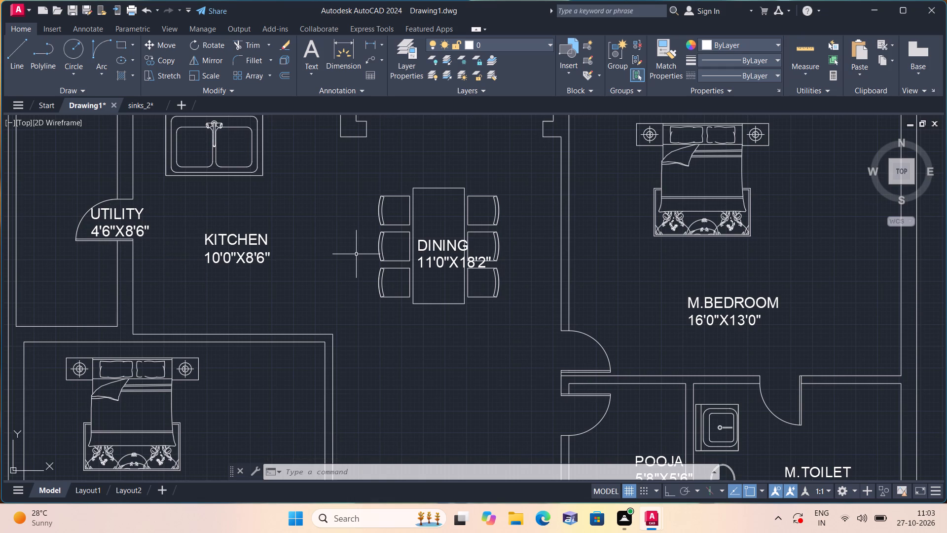
pyautogui.scroll(1, 356, 254)
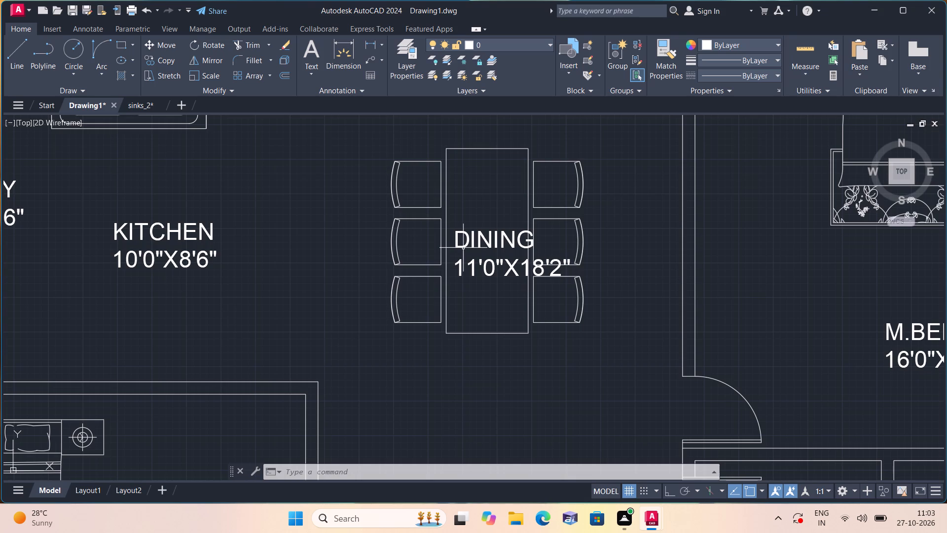
pyautogui.click(463, 248)
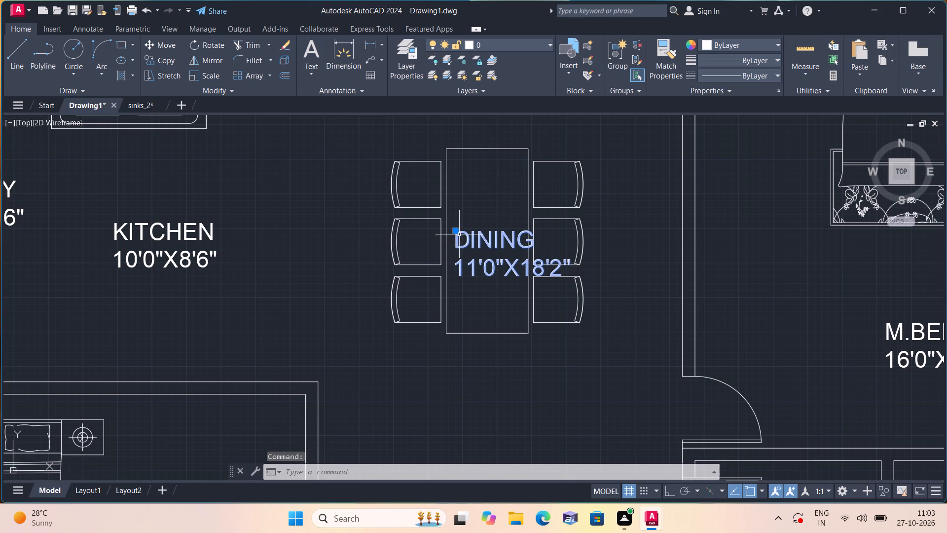
pyautogui.click(458, 231)
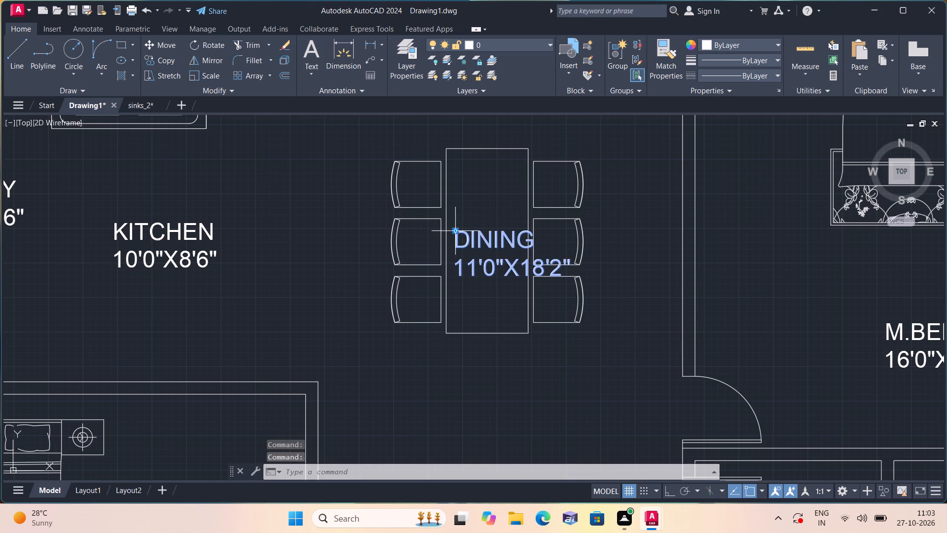
pyautogui.click(457, 229)
pyautogui.scroll(-2, 455, 200)
pyautogui.moveTo(455, 200); pyautogui.dragTo(456, 223, button='middle')
pyautogui.scroll(-1, 456, 222)
pyautogui.scroll(2, 453, 258)
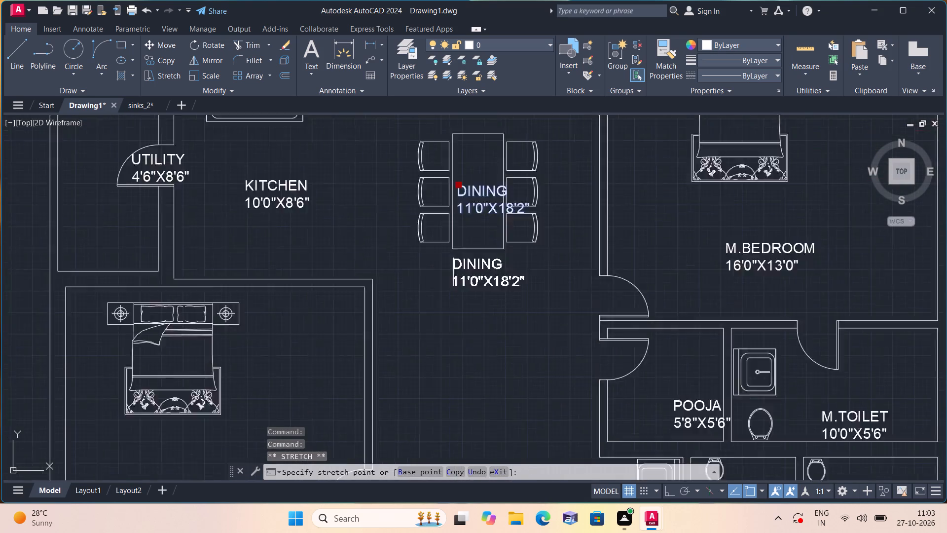
pyautogui.scroll(1, 453, 258)
pyautogui.click(456, 254)
# Move the BEDROOM 3 label north and slightly west, clear of the bedroom's south wall.
pyautogui.scroll(-2, 472, 208)
pyautogui.moveTo(472, 208); pyautogui.dragTo(433, 270, button='middle')
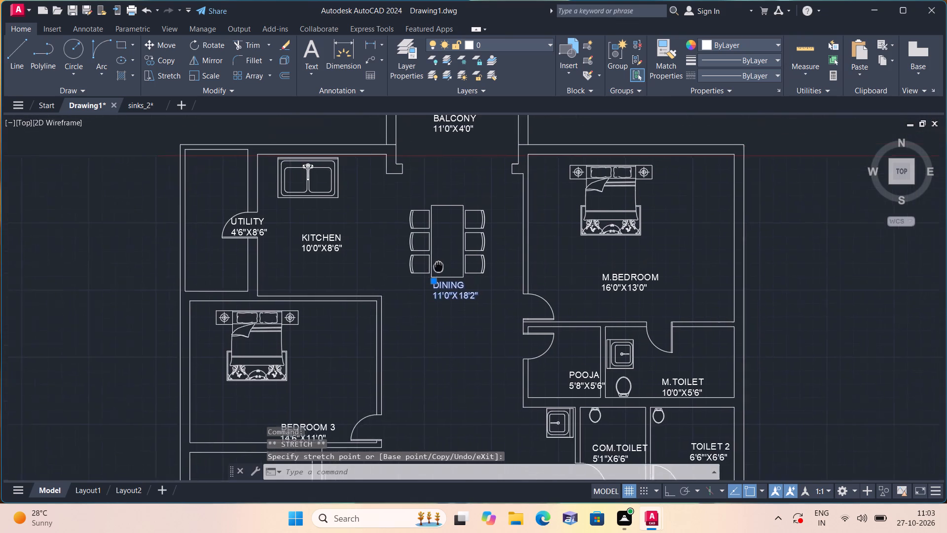
pyautogui.moveTo(433, 270); pyautogui.dragTo(422, 312, button='middle')
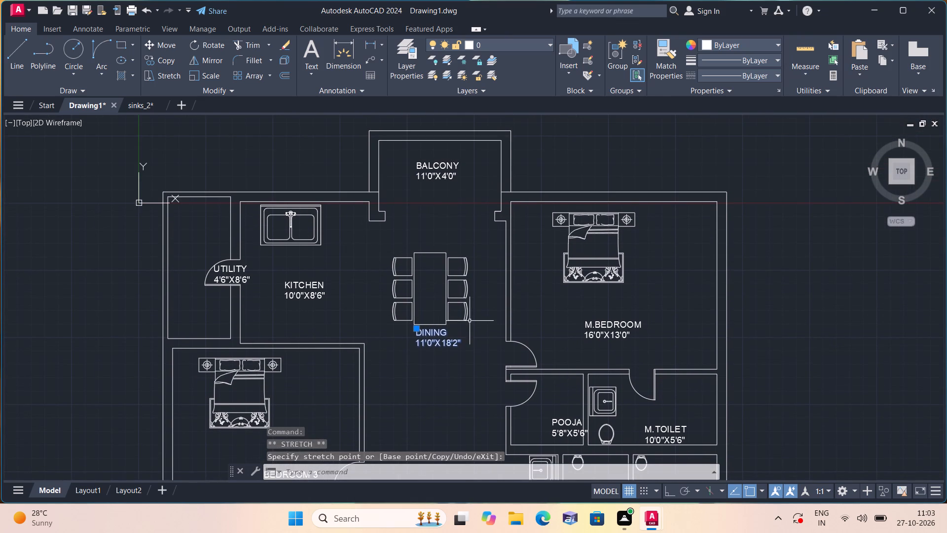
pyautogui.moveTo(518, 303); pyautogui.dragTo(497, 156, button='middle')
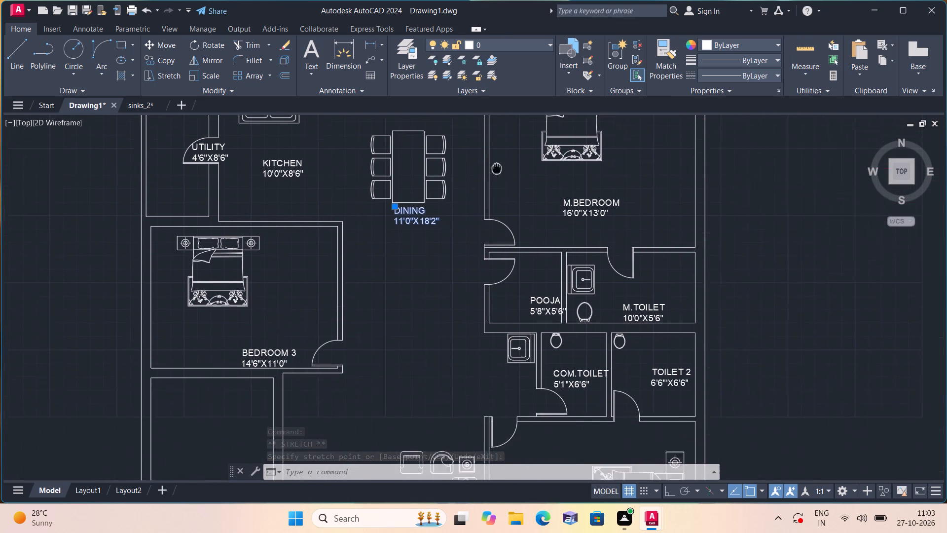
pyautogui.moveTo(497, 156); pyautogui.dragTo(508, 140, button='middle')
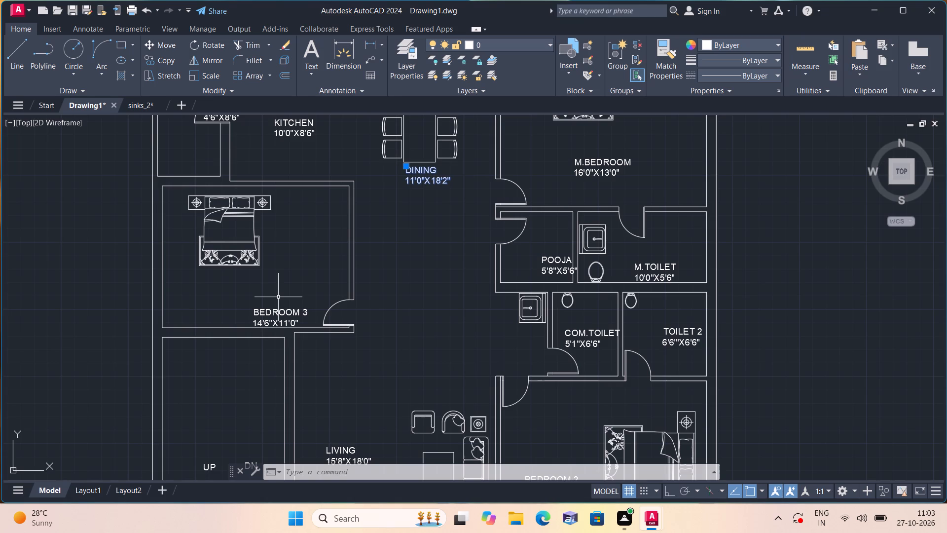
pyautogui.scroll(-1, 278, 296)
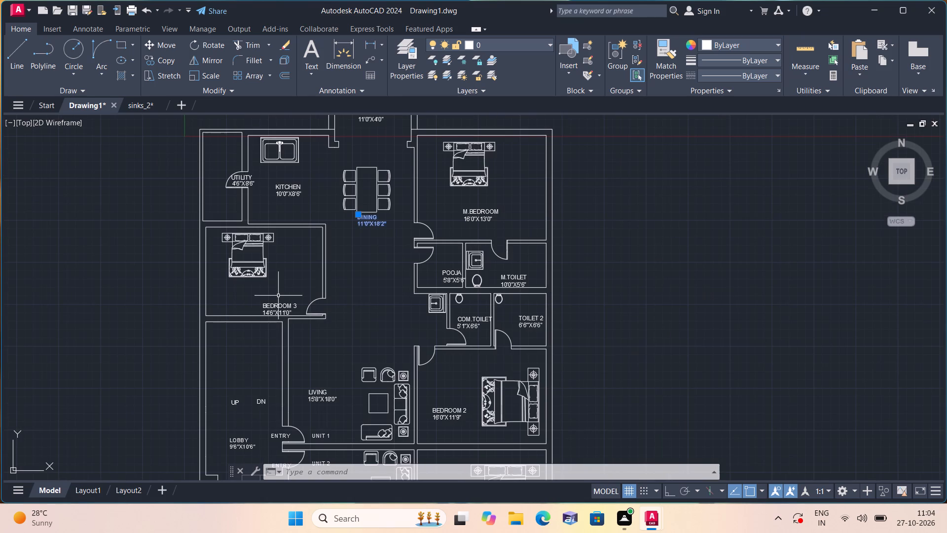
pyautogui.scroll(1, 278, 295)
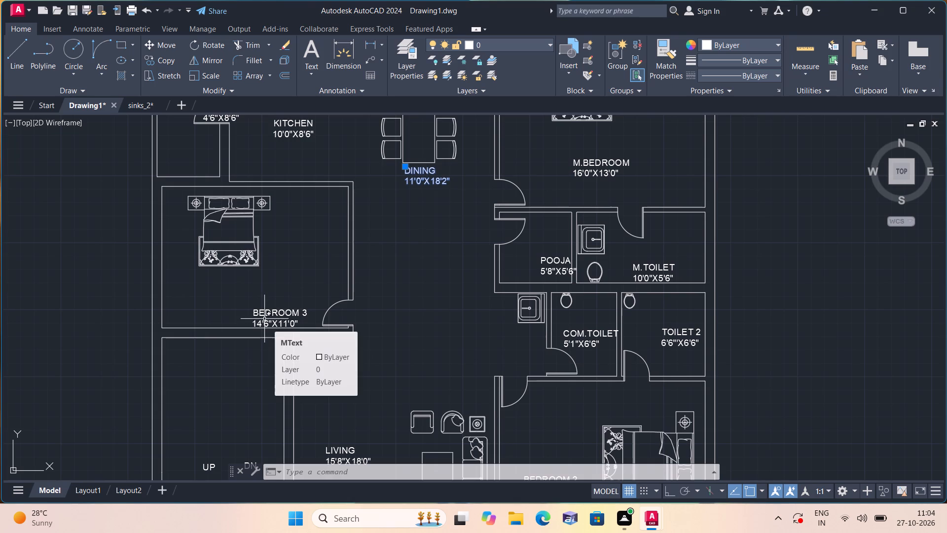
pyautogui.moveTo(264, 319); pyautogui.dragTo(341, 287, button='middle')
pyautogui.scroll(2, 341, 288)
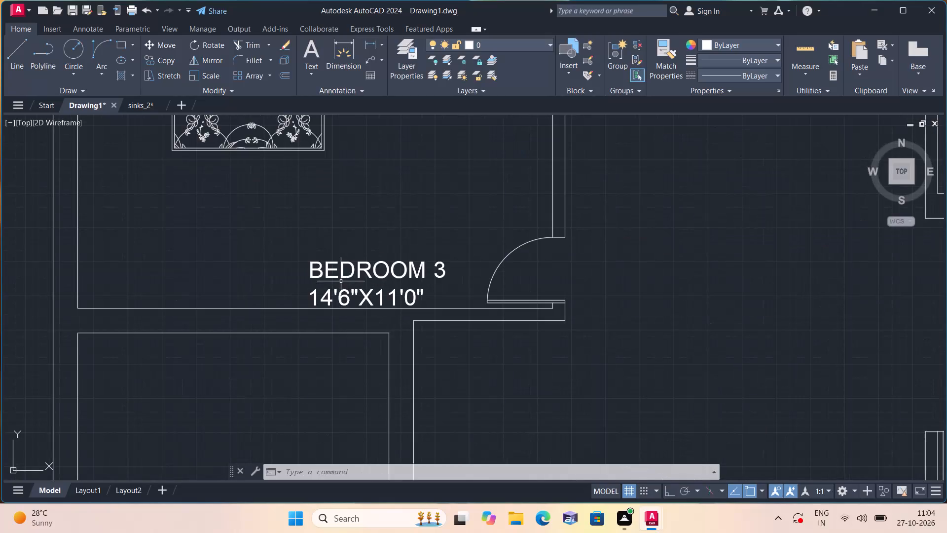
pyautogui.click(341, 281)
pyautogui.click(324, 270)
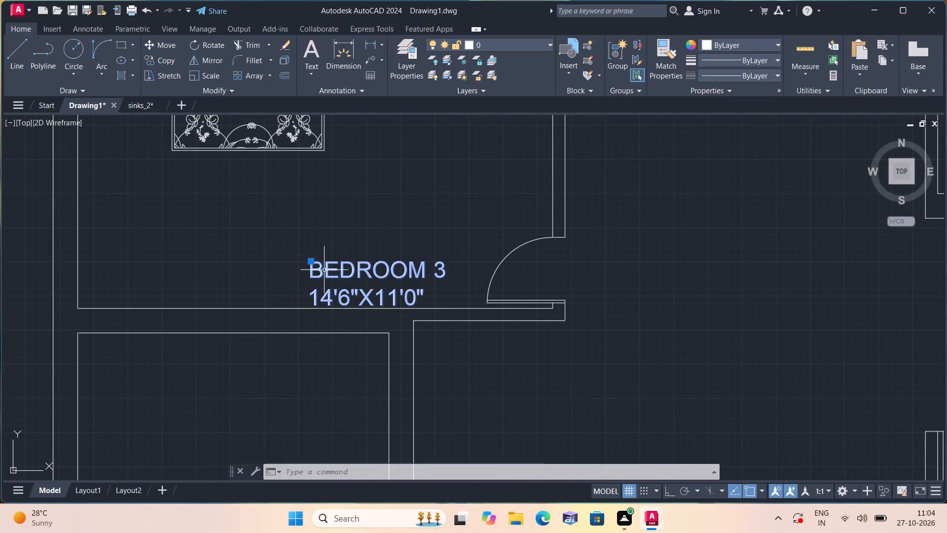
pyautogui.click(312, 262)
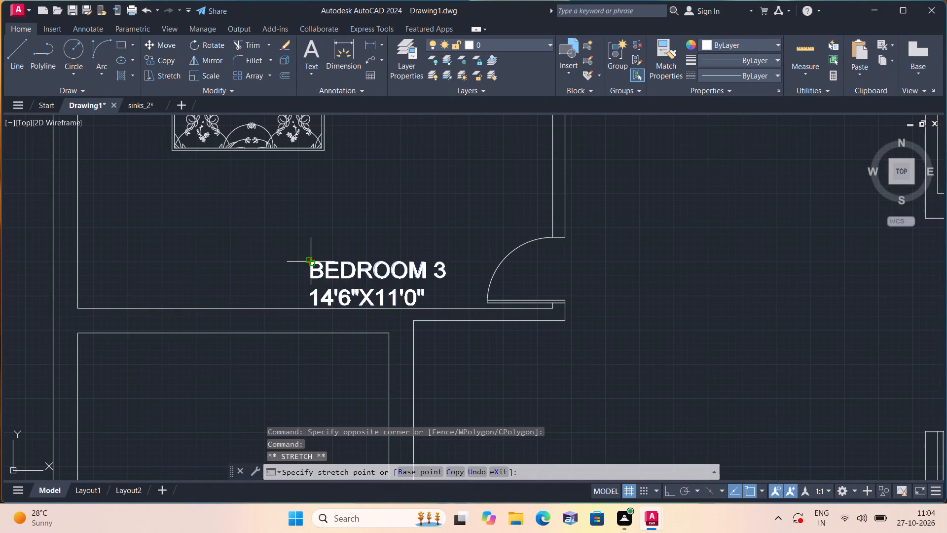
pyautogui.click(290, 208)
pyautogui.press('Escape')
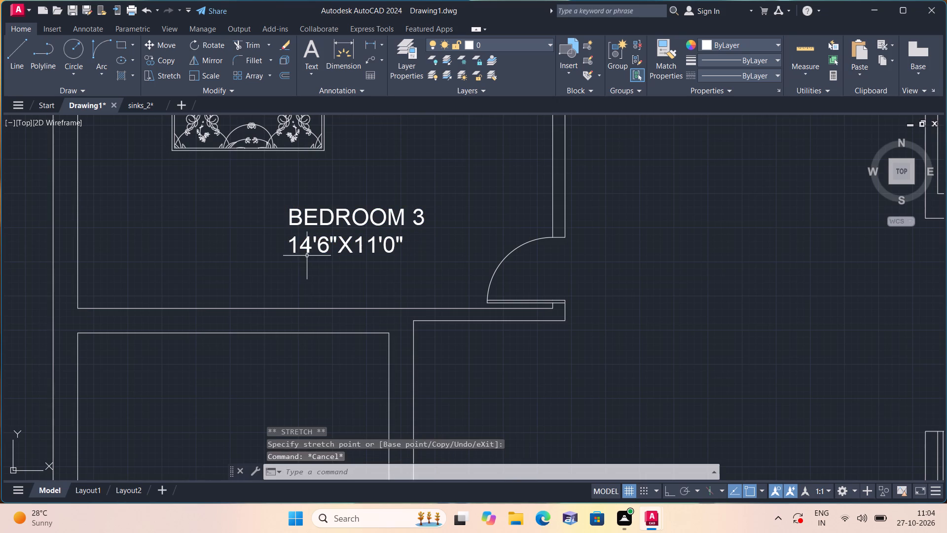
# Move Unit 1's LIVING 15'8"X18'0" label southeast, into the clear space just west of the centre table.
pyautogui.scroll(-1, 402, 283)
pyautogui.moveTo(401, 278); pyautogui.dragTo(384, 189, button='middle')
pyautogui.scroll(-2, 386, 200)
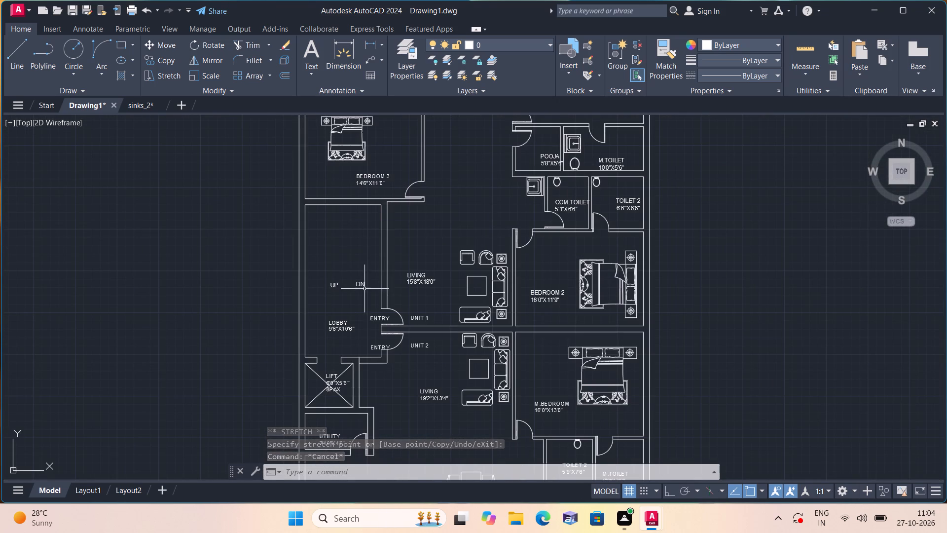
pyautogui.scroll(1, 453, 305)
pyautogui.scroll(1, 384, 256)
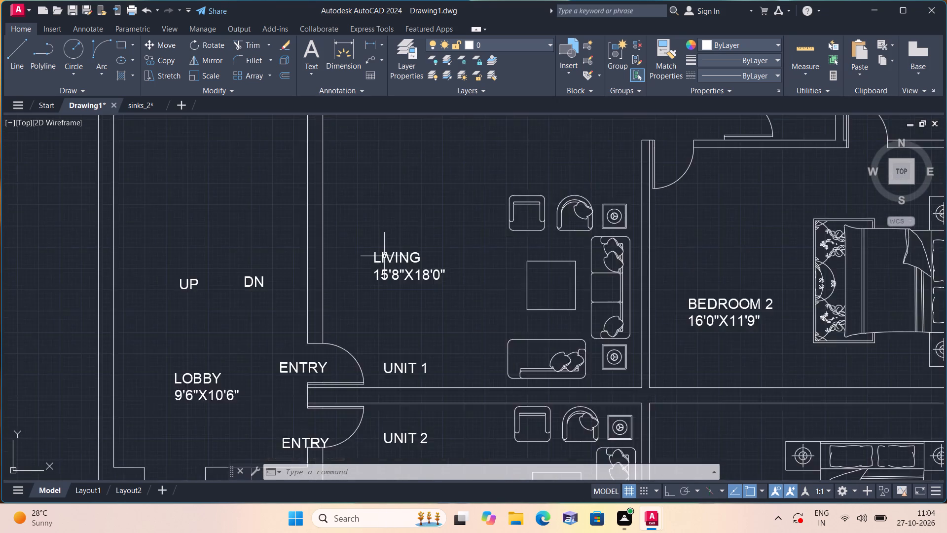
pyautogui.scroll(1, 384, 256)
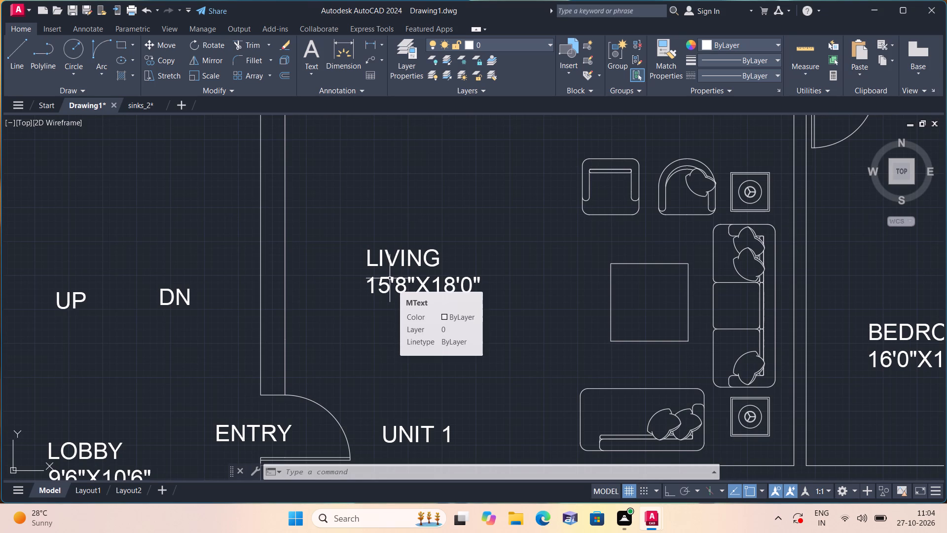
pyautogui.click(389, 279)
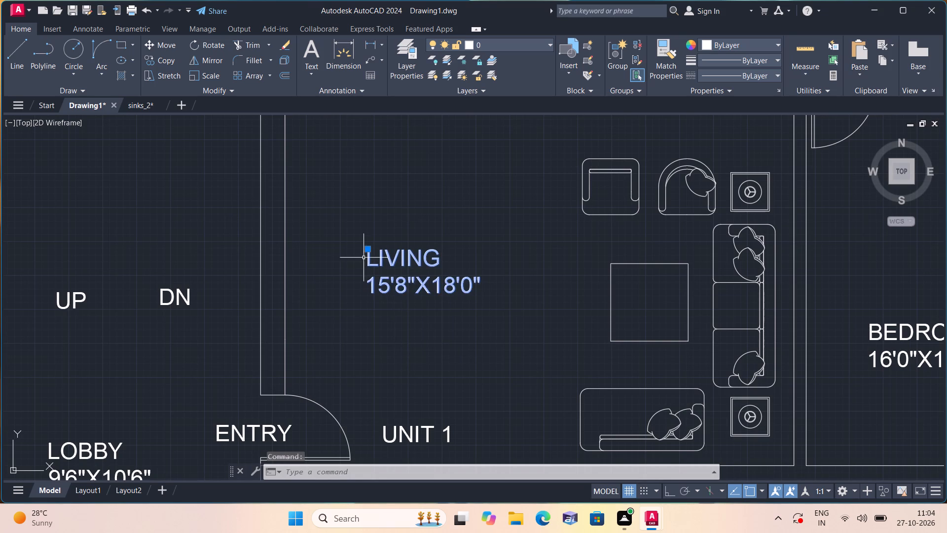
pyautogui.click(369, 250)
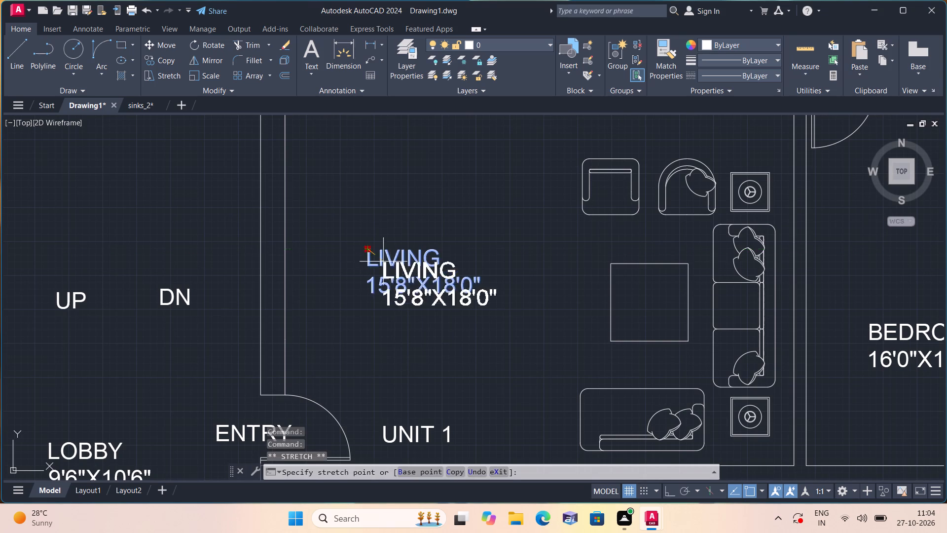
pyautogui.click(456, 286)
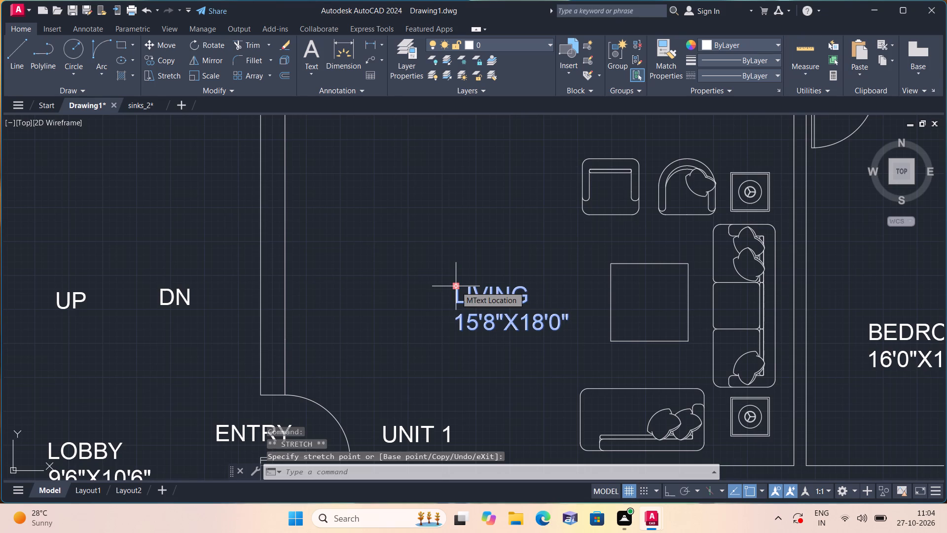
pyautogui.press('Escape')
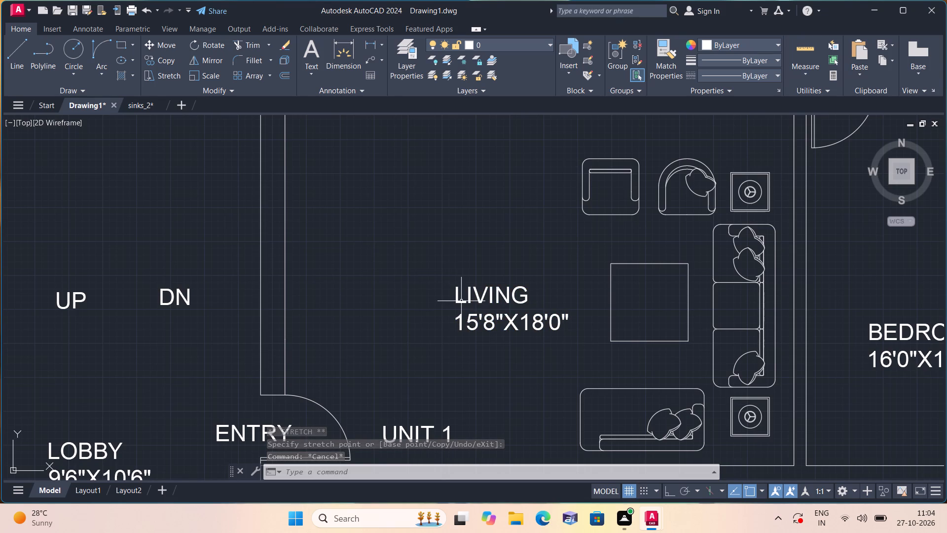
# Move the UNIT 2 label straight north, close to the wall between the units and aligned under UNIT 1.
pyautogui.scroll(-1, 461, 301)
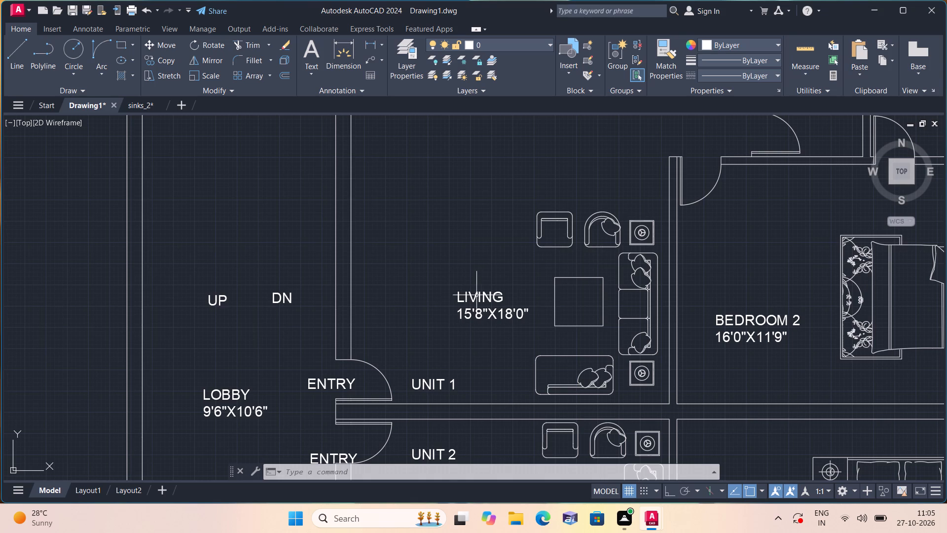
pyautogui.scroll(-1, 441, 314)
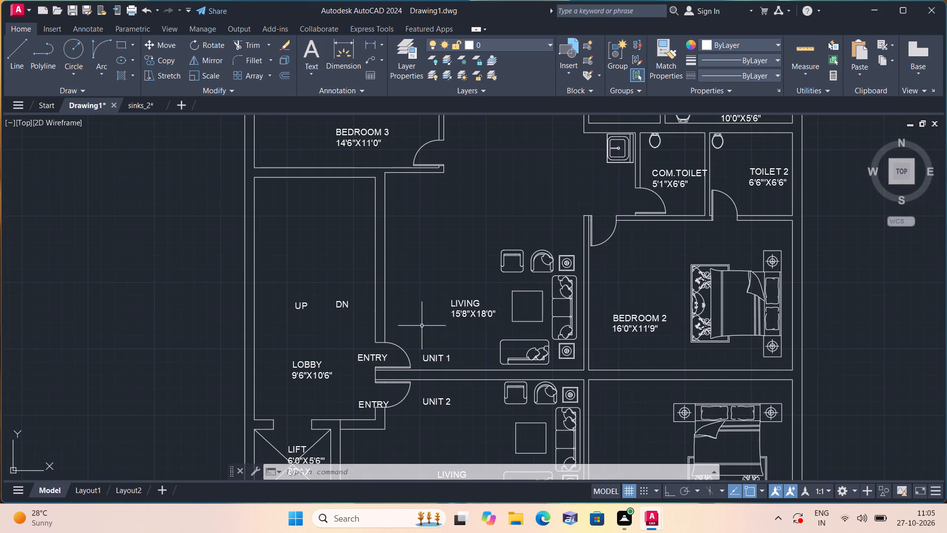
pyautogui.scroll(2, 460, 330)
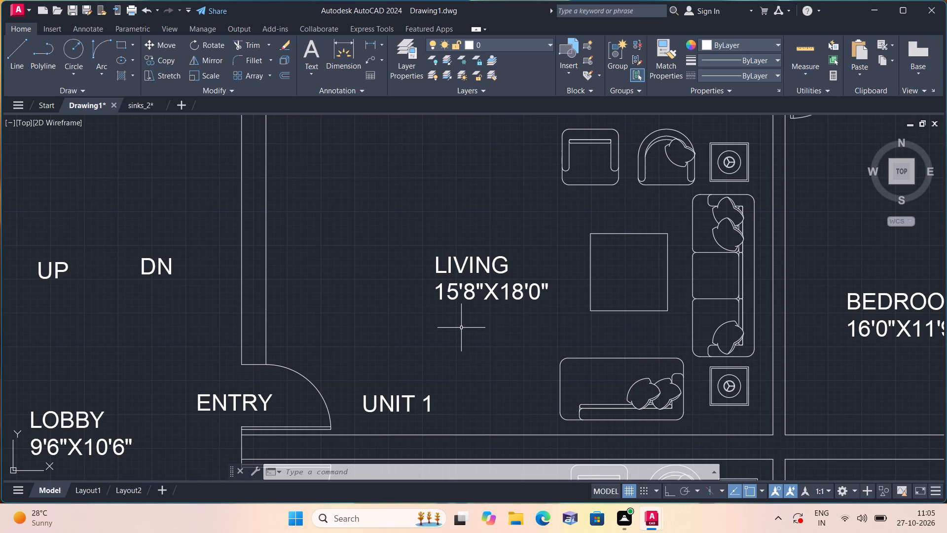
pyautogui.moveTo(461, 328); pyautogui.dragTo(463, 252, button='middle')
pyautogui.scroll(1, 463, 253)
pyautogui.moveTo(367, 367); pyautogui.dragTo(379, 340, button='middle')
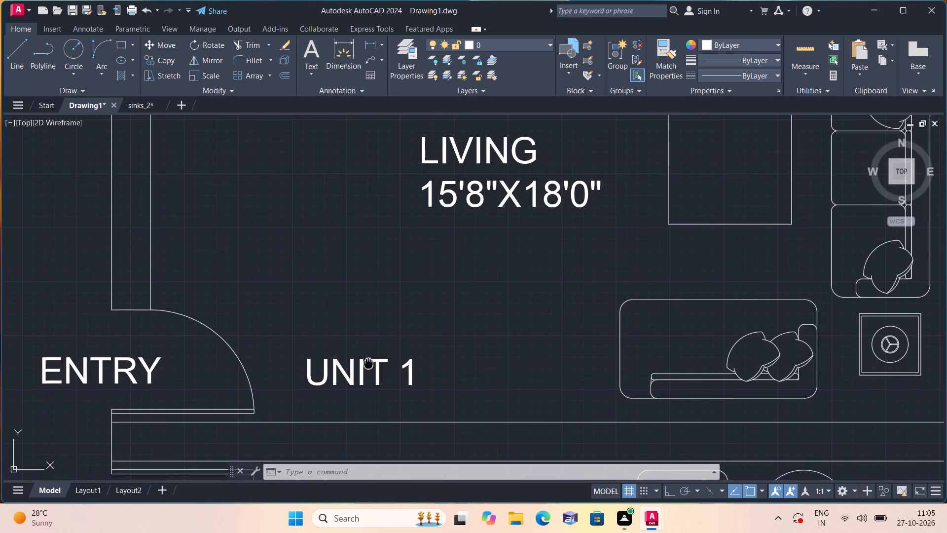
pyautogui.moveTo(379, 340); pyautogui.dragTo(430, 268, button='middle')
pyautogui.moveTo(381, 394); pyautogui.dragTo(410, 322, button='middle')
pyautogui.click(423, 377)
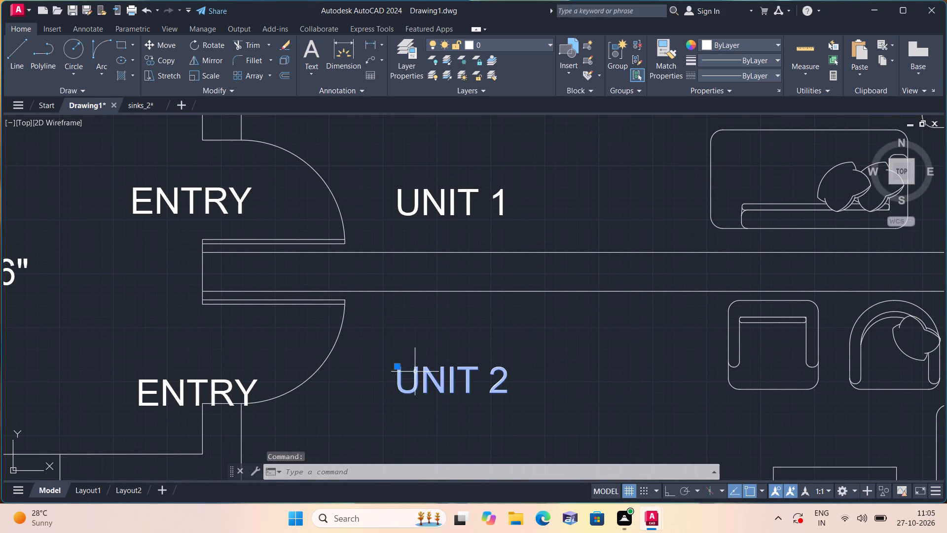
pyautogui.moveTo(395, 365); pyautogui.dragTo(393, 359)
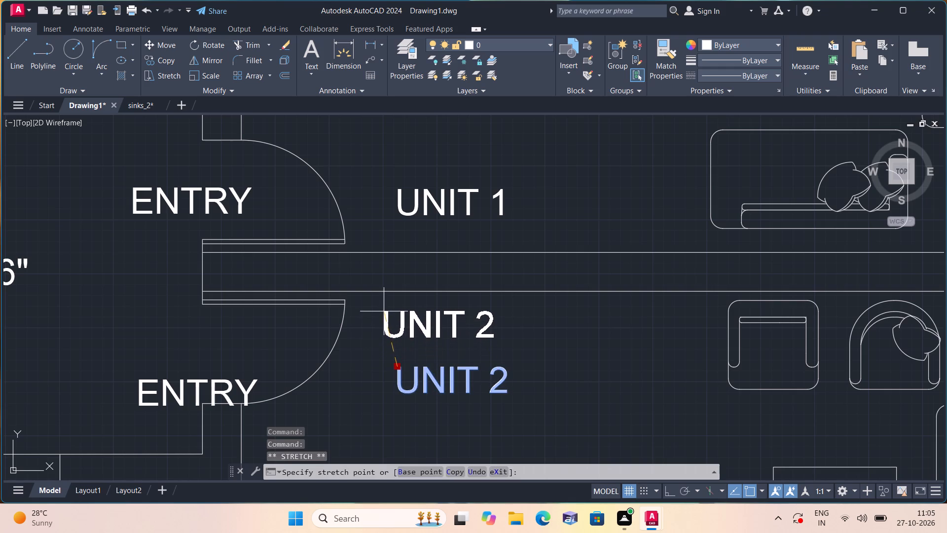
pyautogui.click(397, 314)
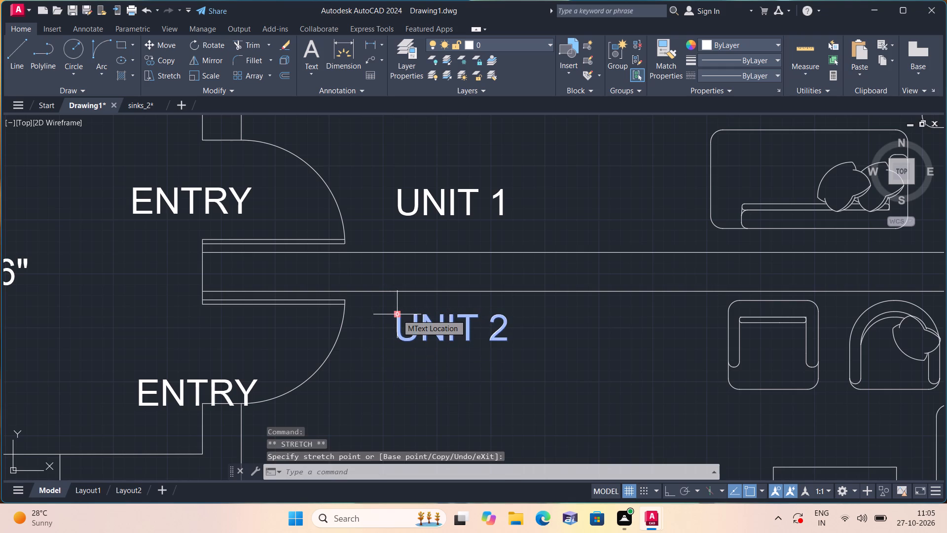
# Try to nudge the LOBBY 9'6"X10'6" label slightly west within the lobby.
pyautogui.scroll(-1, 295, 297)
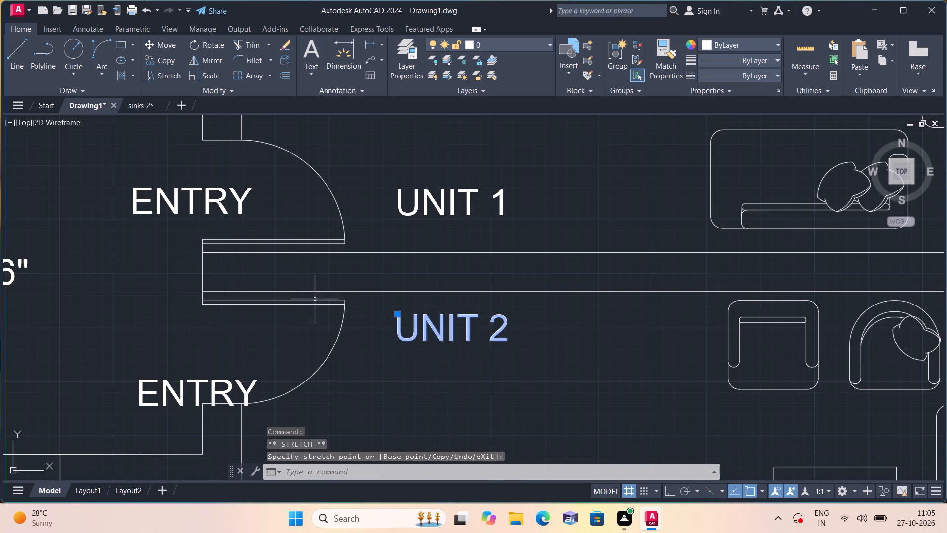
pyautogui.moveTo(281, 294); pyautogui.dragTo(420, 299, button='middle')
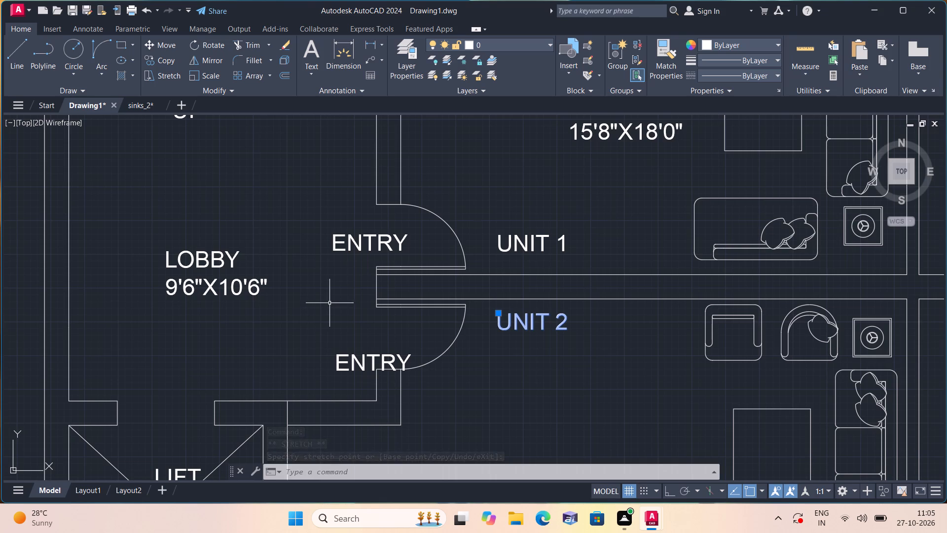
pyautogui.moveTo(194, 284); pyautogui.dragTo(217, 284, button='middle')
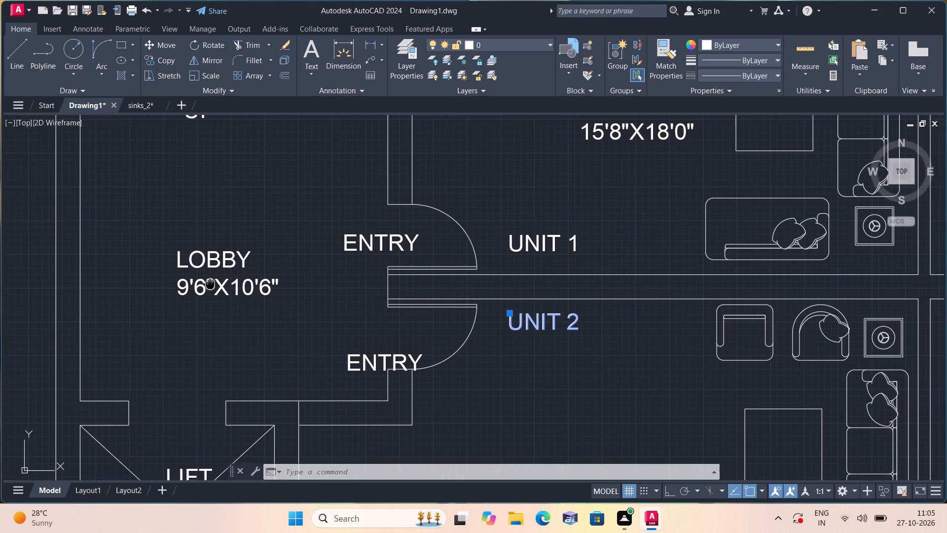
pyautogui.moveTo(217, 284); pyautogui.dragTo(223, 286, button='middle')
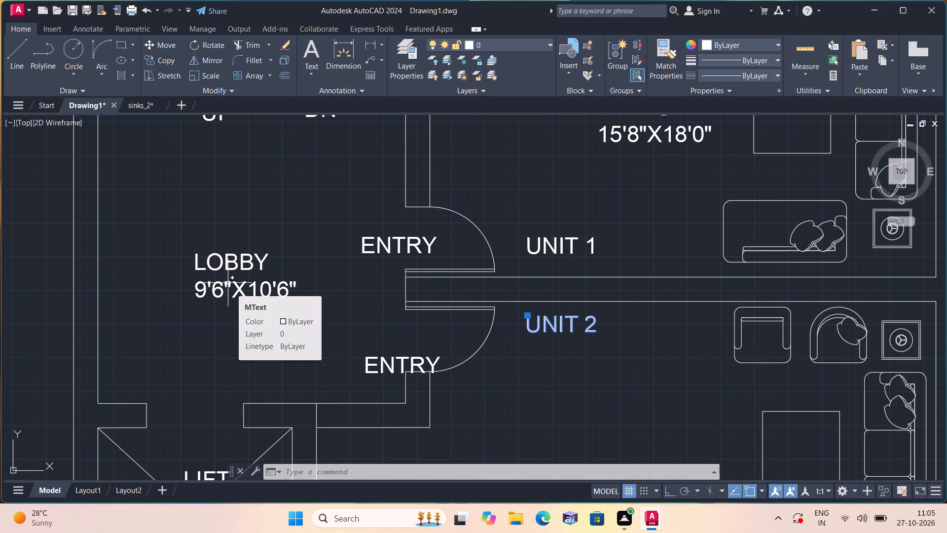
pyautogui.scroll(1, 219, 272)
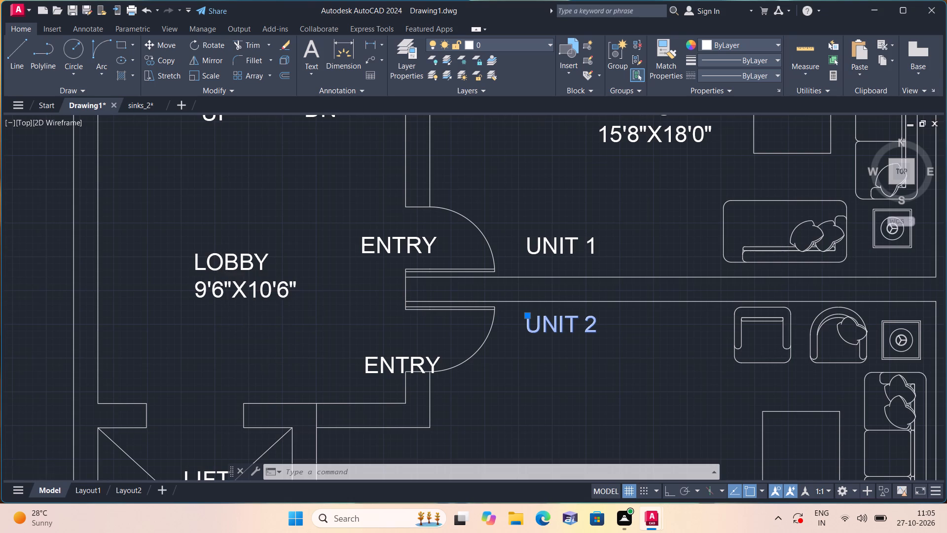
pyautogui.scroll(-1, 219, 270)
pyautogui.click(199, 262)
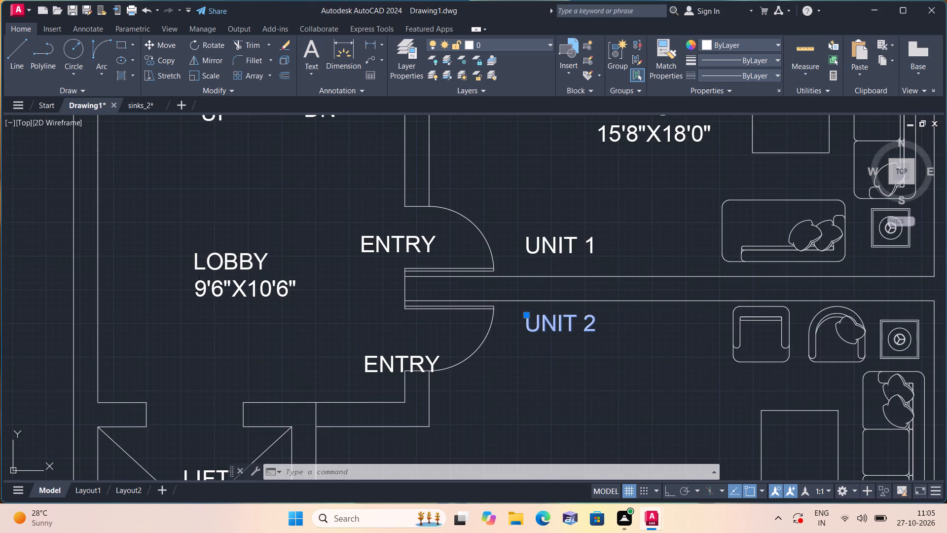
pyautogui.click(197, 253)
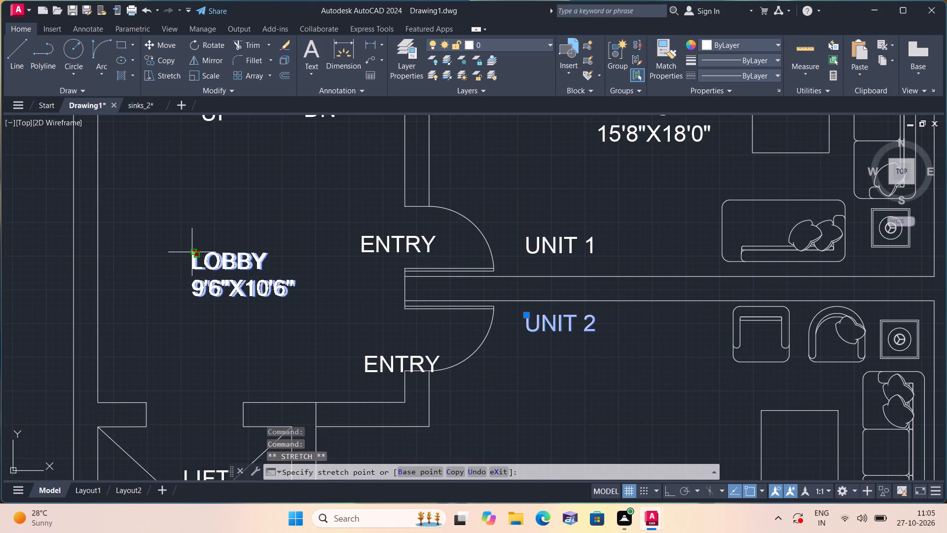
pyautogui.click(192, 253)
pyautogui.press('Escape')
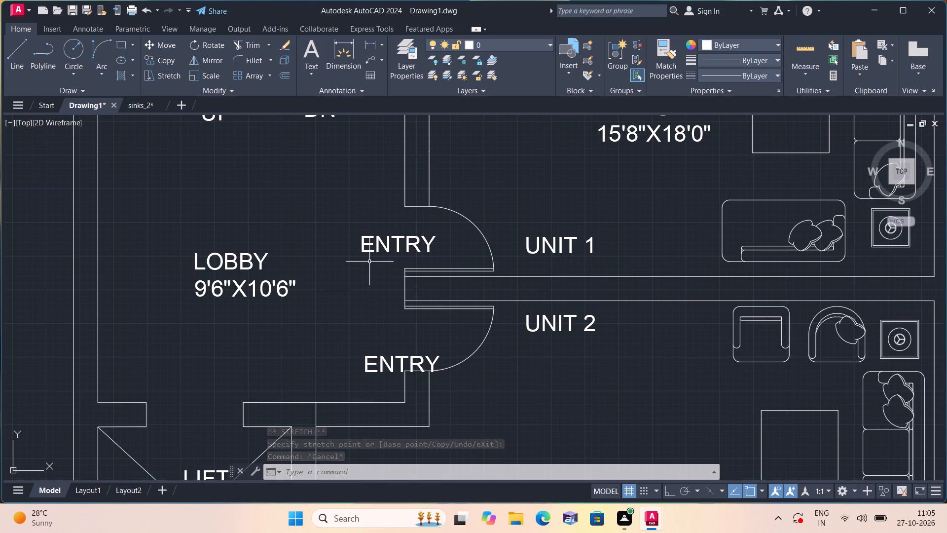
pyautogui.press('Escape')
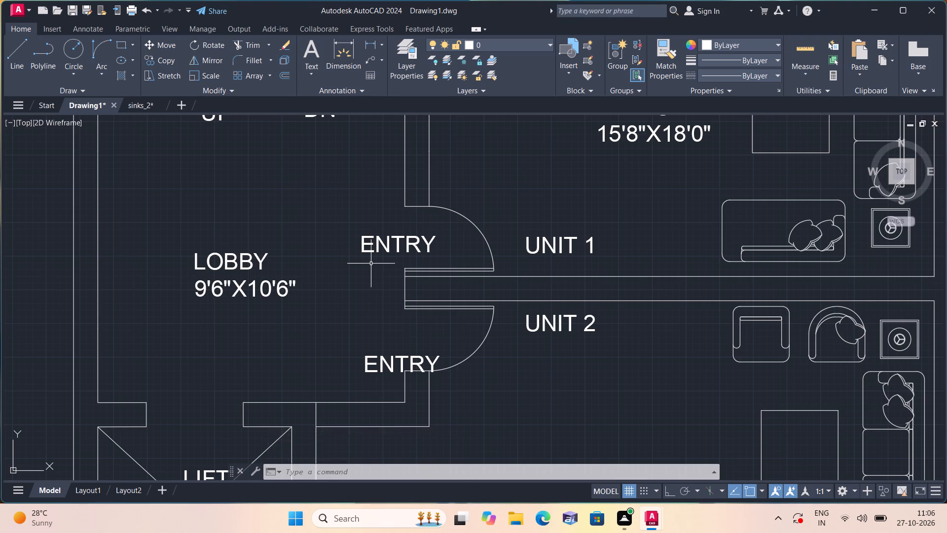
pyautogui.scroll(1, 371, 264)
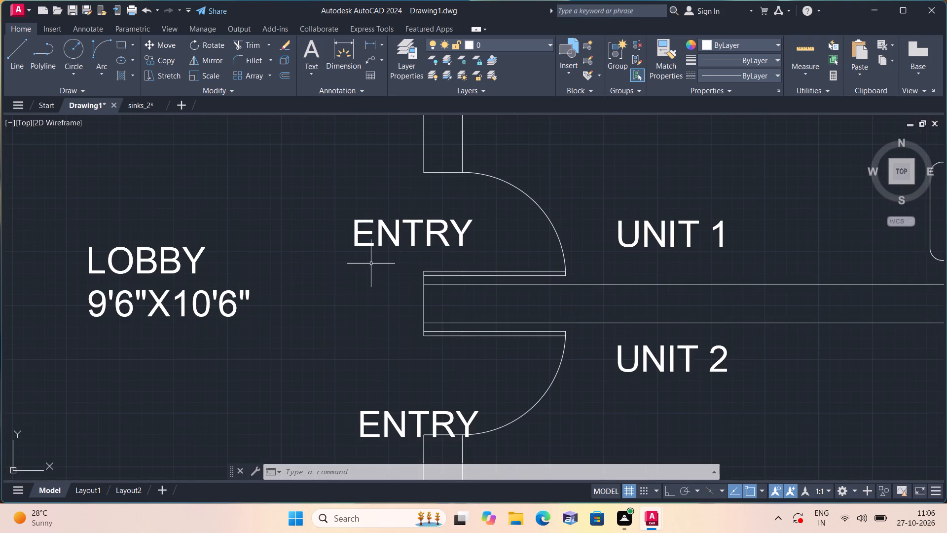
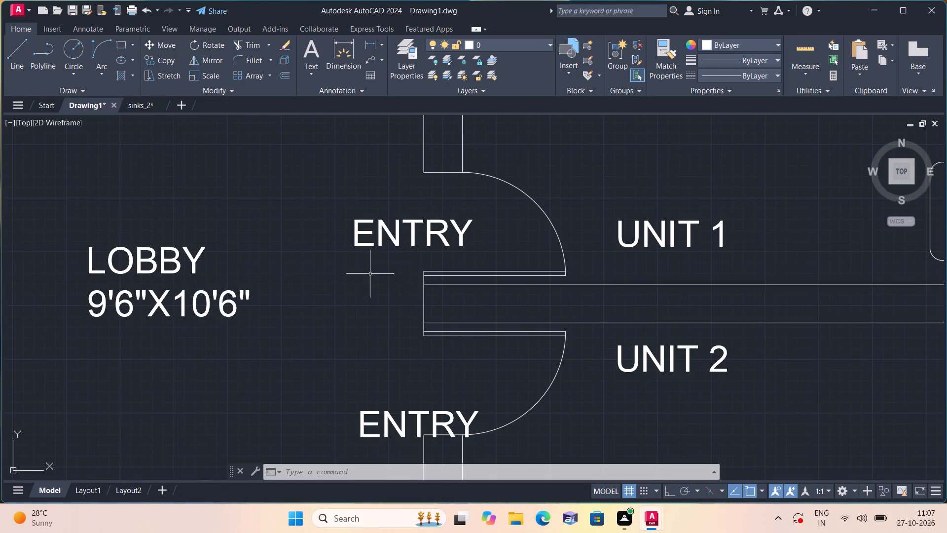
# Move the Unit 1 ENTRY label west into the lobby, clear of the entry door swing.
pyautogui.scroll(-3, 83, 327)
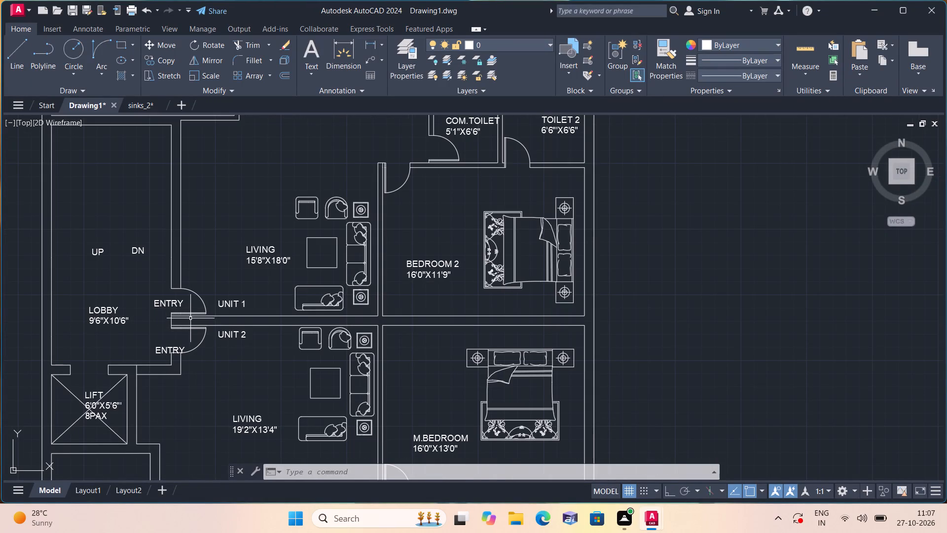
pyautogui.scroll(1, 178, 302)
pyautogui.moveTo(137, 317); pyautogui.dragTo(308, 300, button='middle')
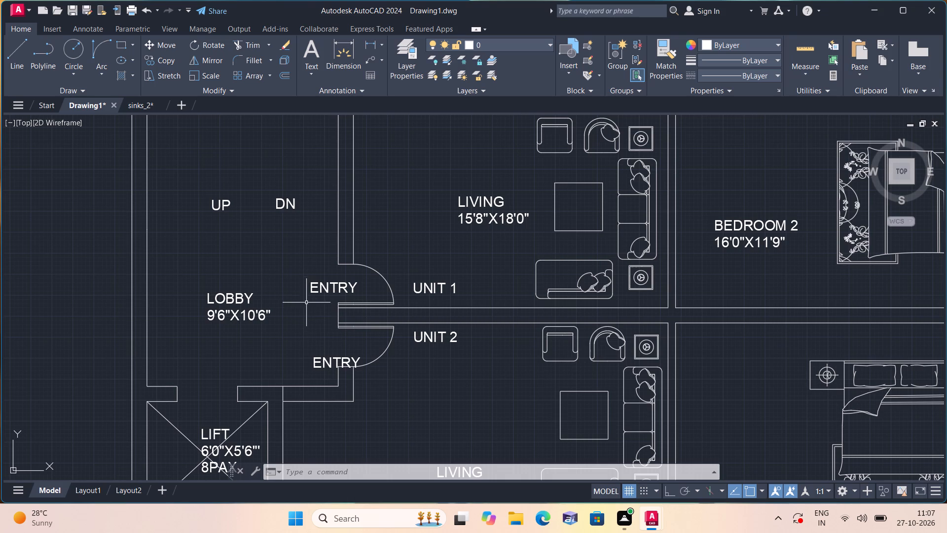
pyautogui.click(318, 288)
pyautogui.click(311, 285)
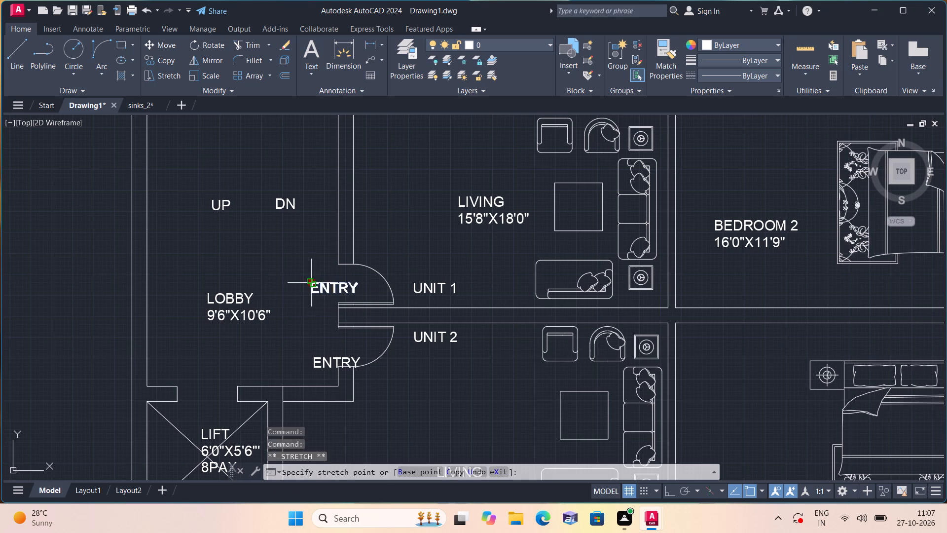
pyautogui.click(291, 282)
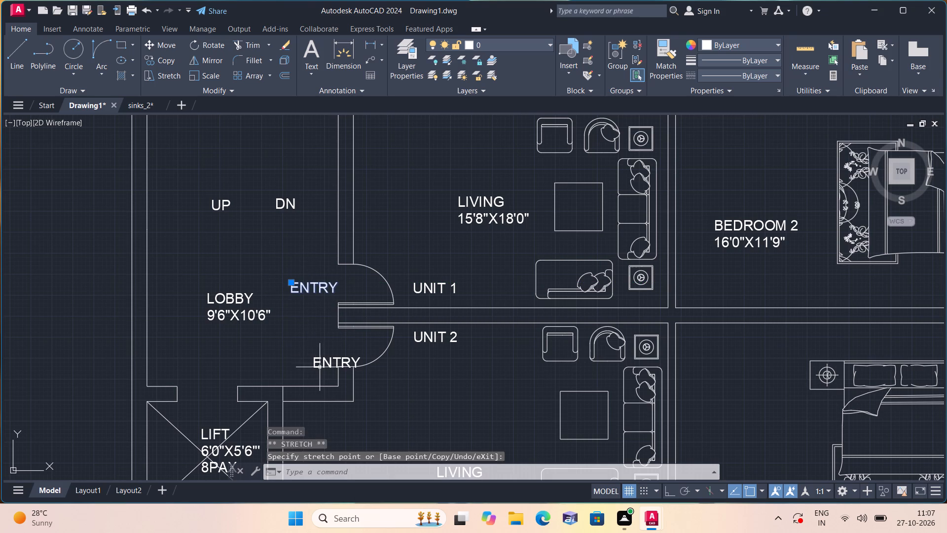
# Move the Unit 2 ENTRY label up and west into the lobby, clear of its door swing and the wall.
pyautogui.click(321, 364)
pyautogui.click(315, 354)
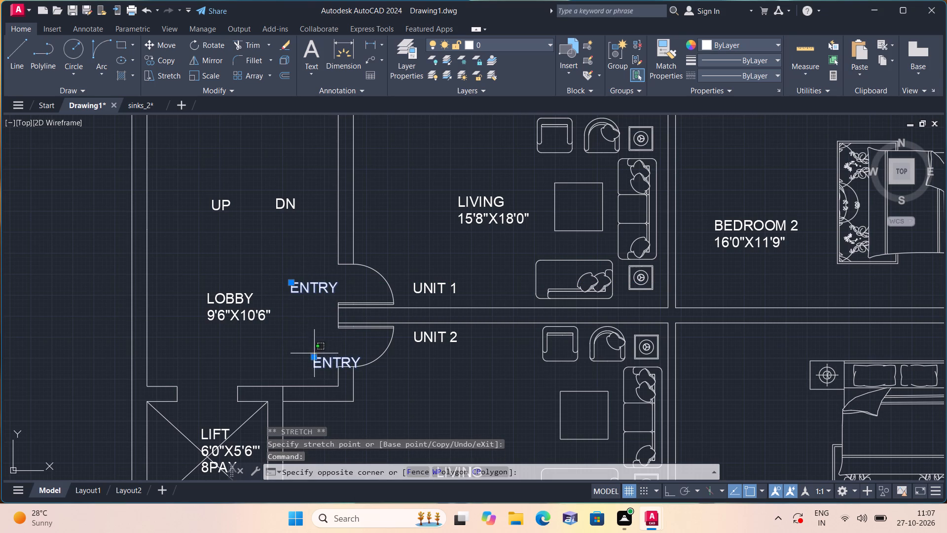
pyautogui.click(311, 348)
pyautogui.click(313, 357)
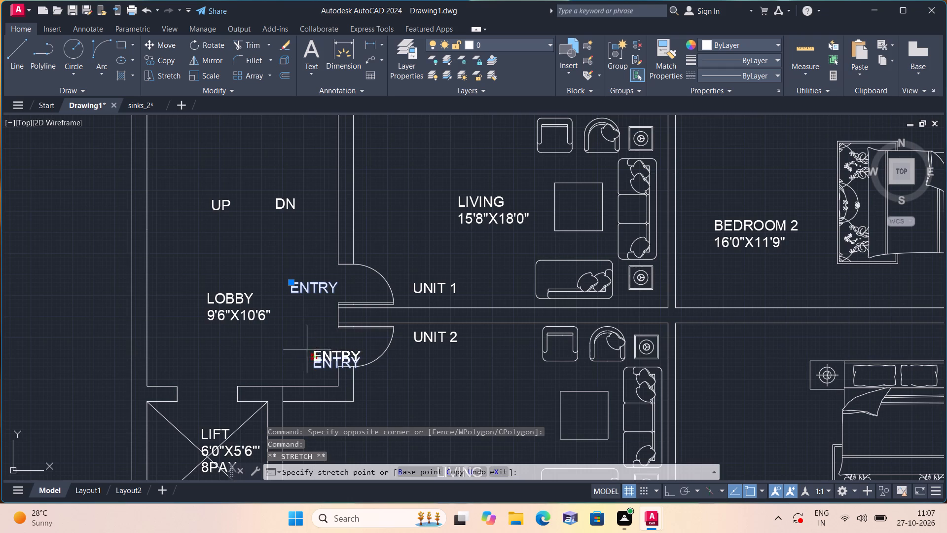
pyautogui.click(297, 344)
pyautogui.press('Escape')
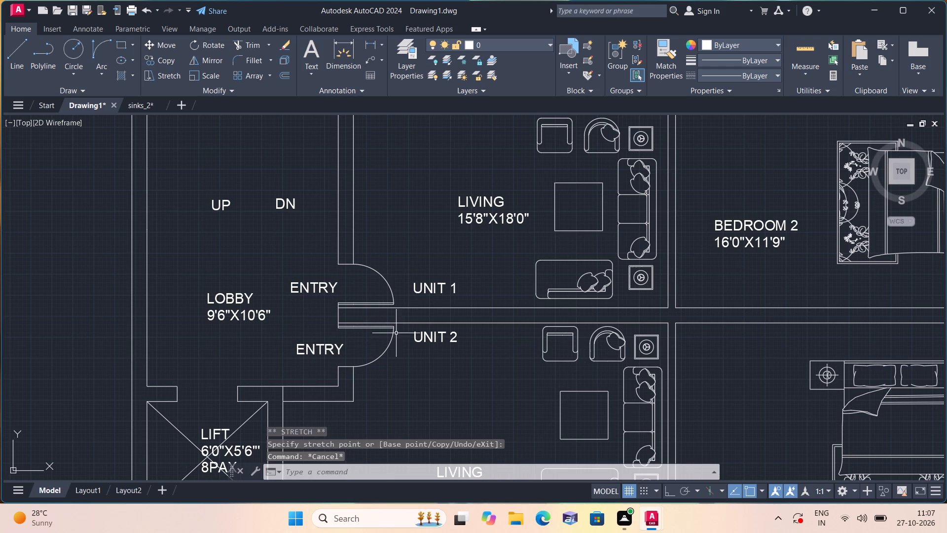
# Move the three-line LIFT label slightly west and down to centre it on the lift shaft's crossed diagonals.
pyautogui.scroll(-1, 508, 337)
pyautogui.moveTo(508, 337); pyautogui.dragTo(481, 308, button='middle')
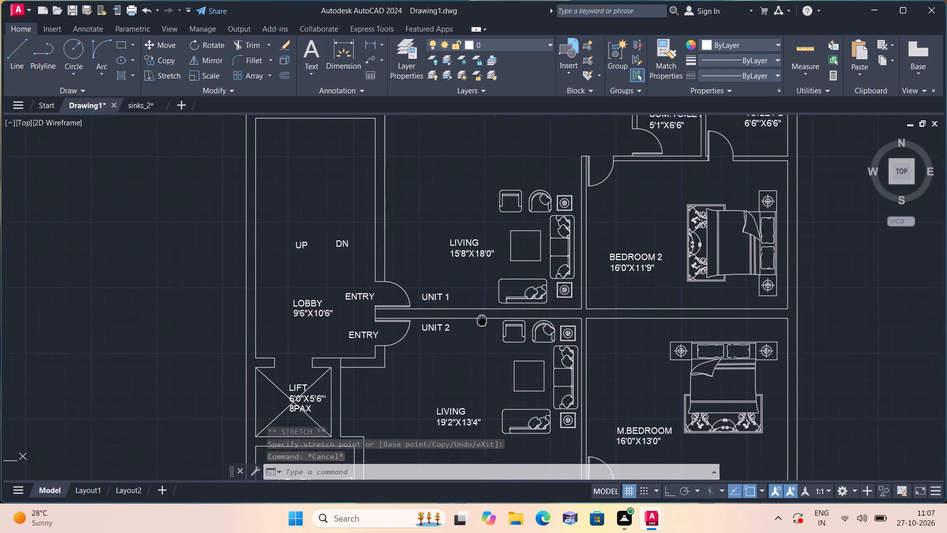
pyautogui.moveTo(481, 308); pyautogui.dragTo(480, 298, button='middle')
pyautogui.moveTo(460, 369); pyautogui.dragTo(452, 296, button='middle')
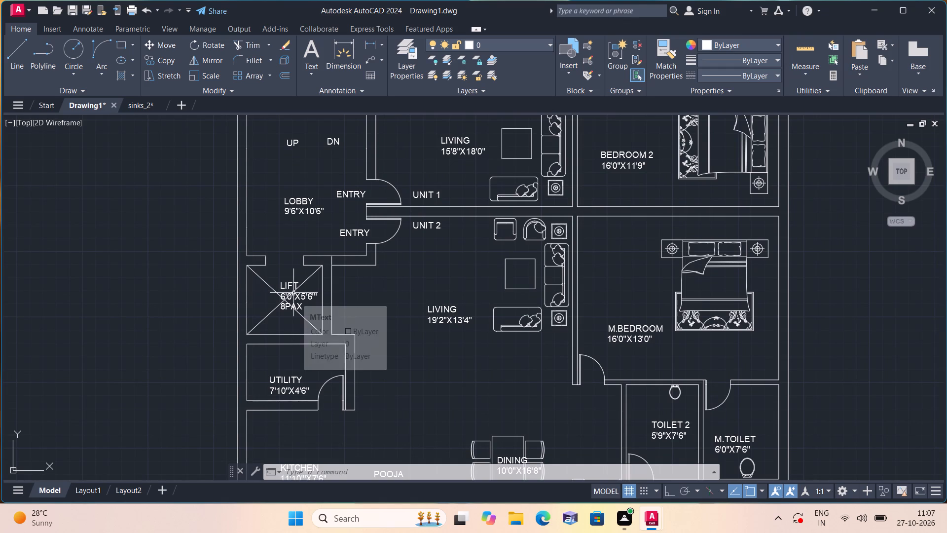
pyautogui.scroll(1, 297, 293)
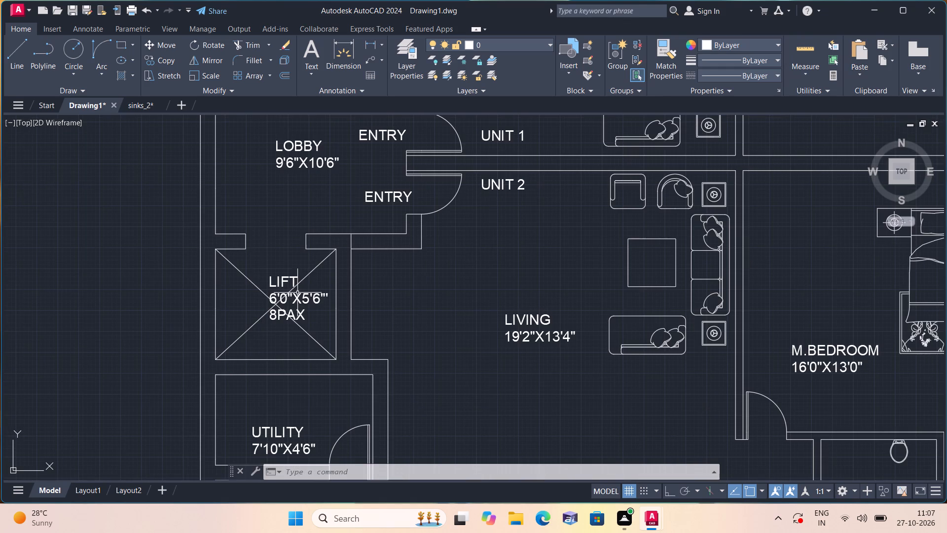
pyautogui.click(282, 277)
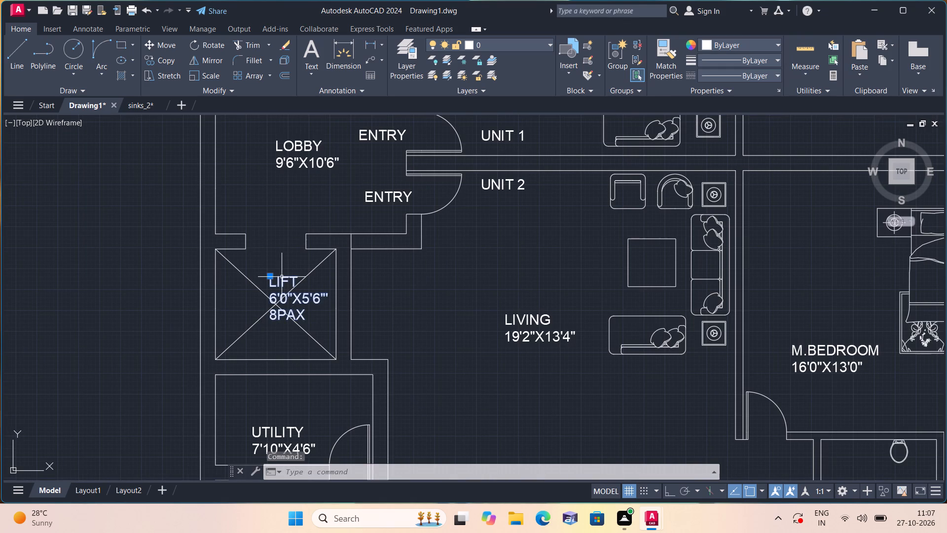
pyautogui.scroll(1, 260, 291)
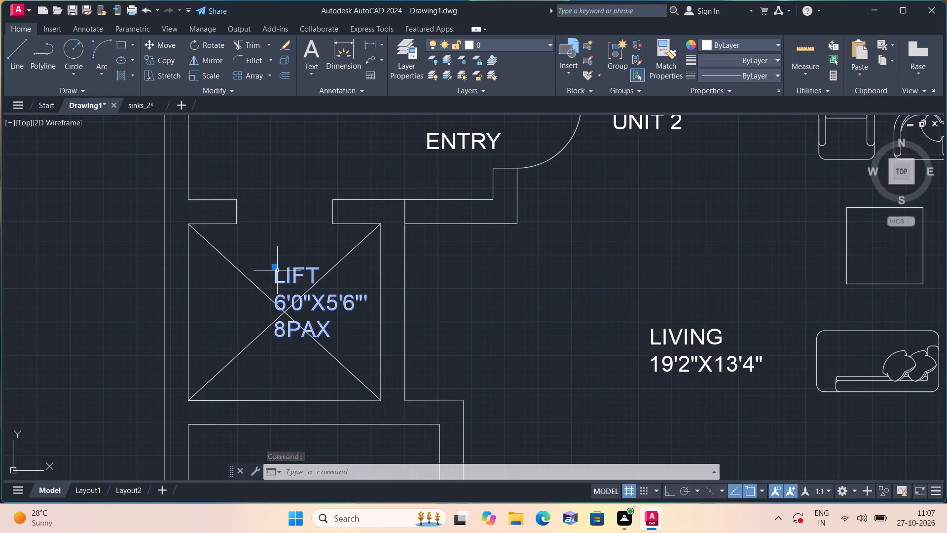
pyautogui.click(275, 268)
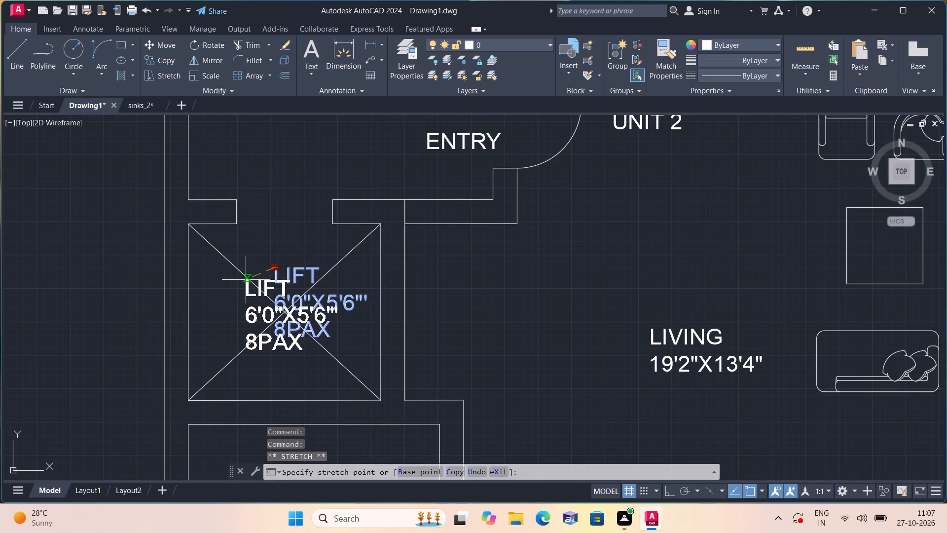
pyautogui.click(252, 272)
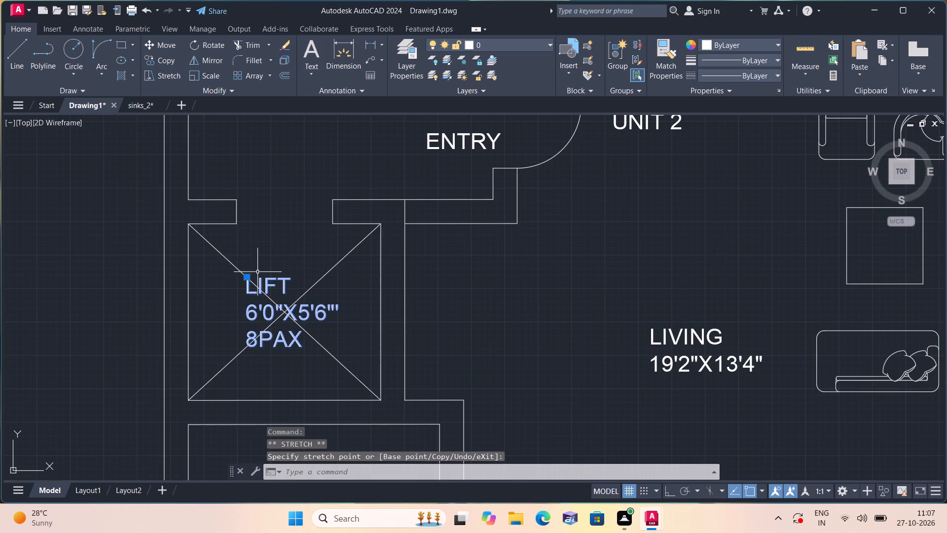
pyautogui.press('Escape')
# Move Unit 2's LIVING 19'2"X13'4" label up beside the coffee table of the sofa set.
pyautogui.scroll(-1, 291, 276)
pyautogui.scroll(-1, 341, 302)
pyautogui.moveTo(341, 302); pyautogui.dragTo(318, 254, button='middle')
pyautogui.scroll(1, 418, 272)
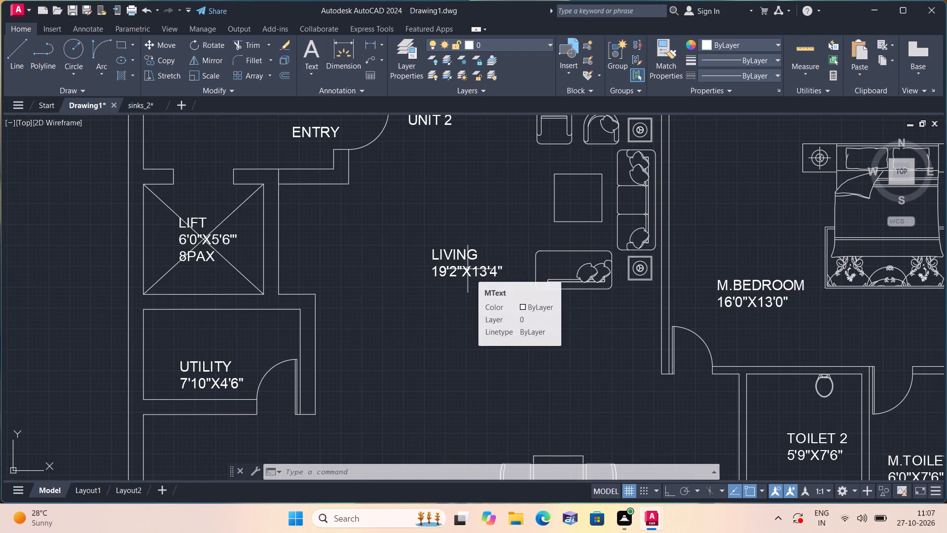
pyautogui.scroll(1, 468, 269)
pyautogui.click(452, 250)
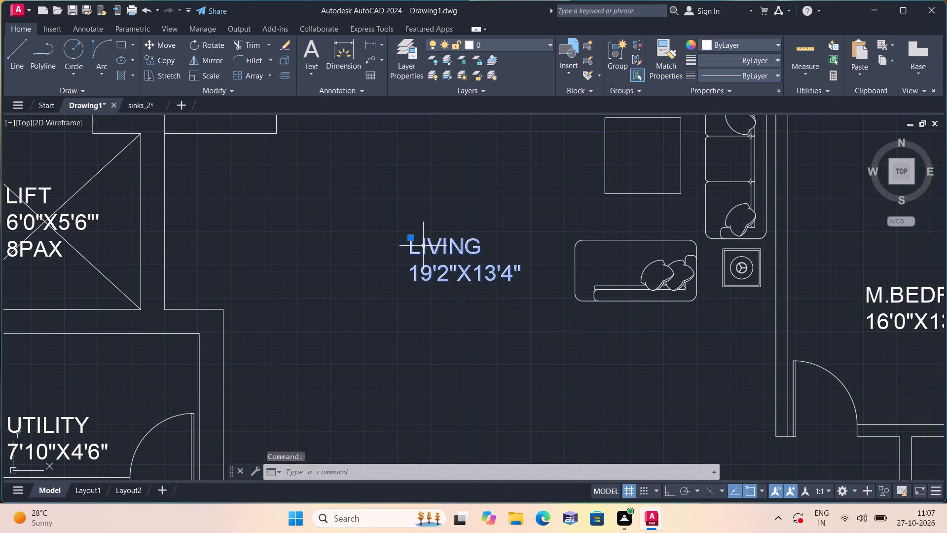
pyautogui.click(409, 239)
pyautogui.scroll(-1, 413, 226)
pyautogui.moveTo(412, 226); pyautogui.dragTo(403, 261, button='middle')
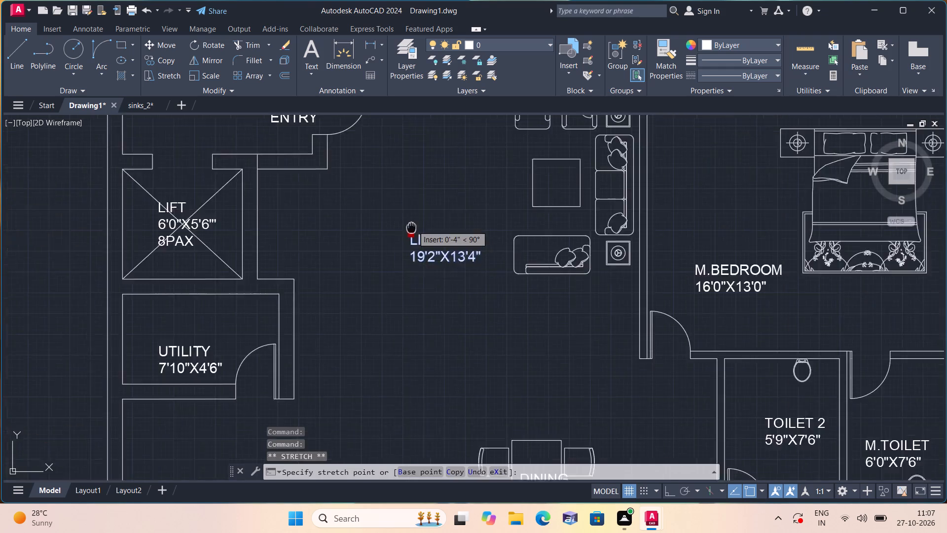
pyautogui.moveTo(403, 261); pyautogui.dragTo(401, 290, button='middle')
pyautogui.scroll(-1, 401, 290)
pyautogui.click(418, 256)
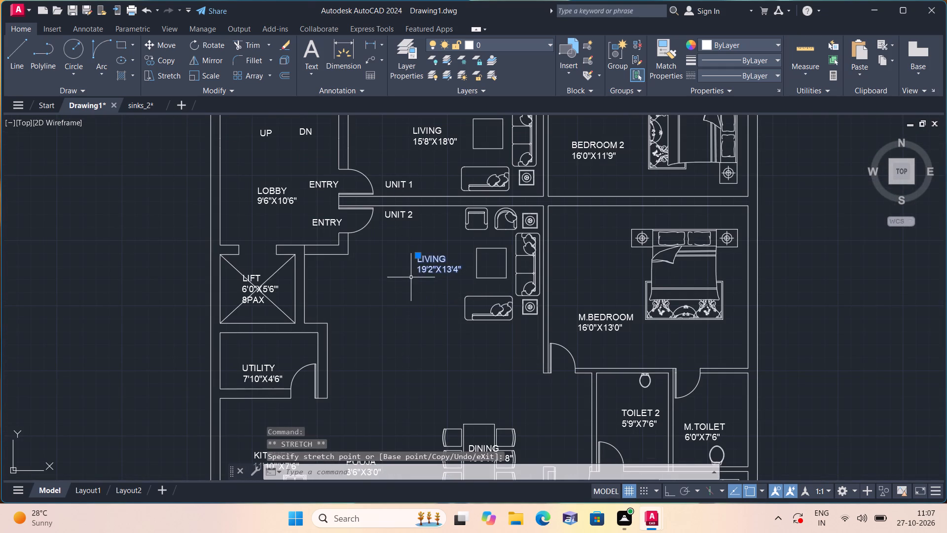
# Edit the KITCHEN label to remove the extra apostrophe, making its size read 11'10"X7'6".
pyautogui.scroll(-1, 412, 294)
pyautogui.moveTo(412, 295); pyautogui.dragTo(412, 238, button='middle')
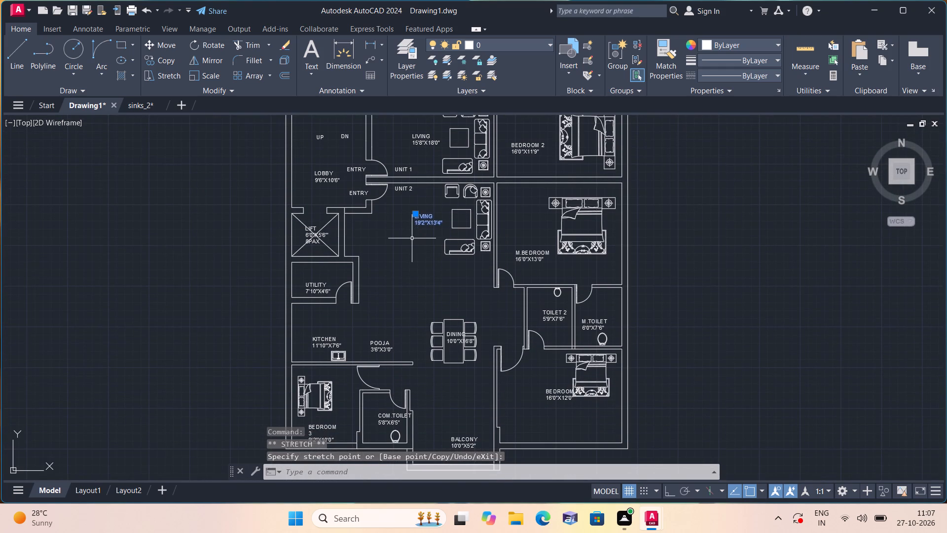
pyautogui.scroll(2, 305, 302)
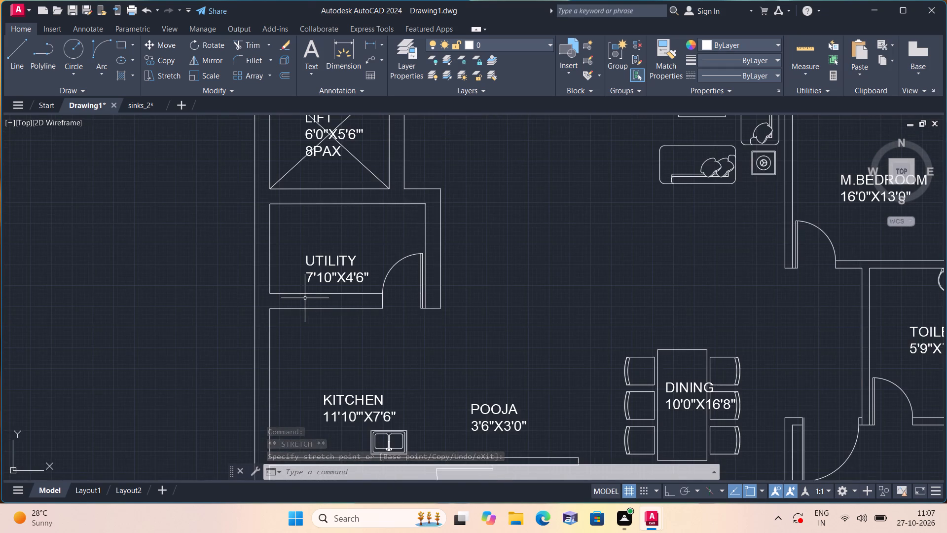
pyautogui.scroll(1, 305, 298)
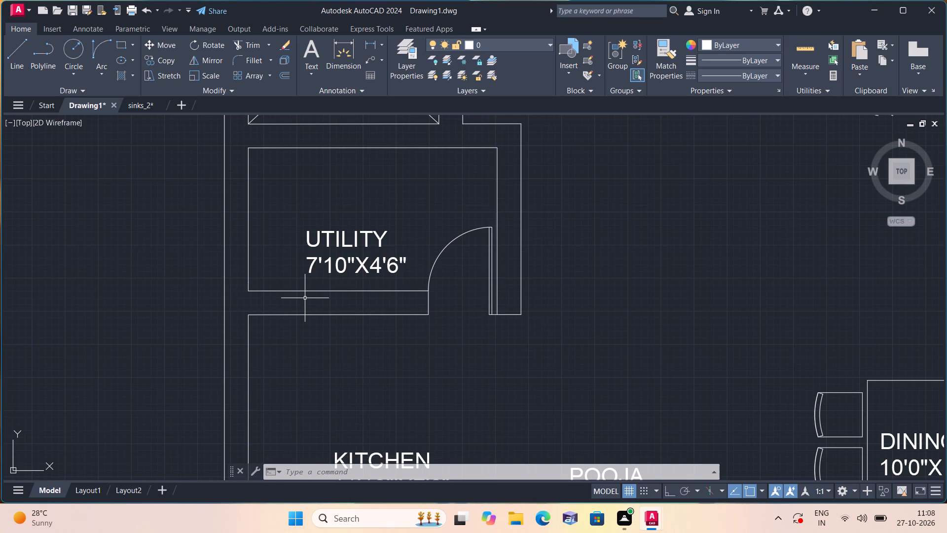
pyautogui.scroll(-1, 305, 298)
pyautogui.moveTo(354, 348); pyautogui.dragTo(331, 244, button='middle')
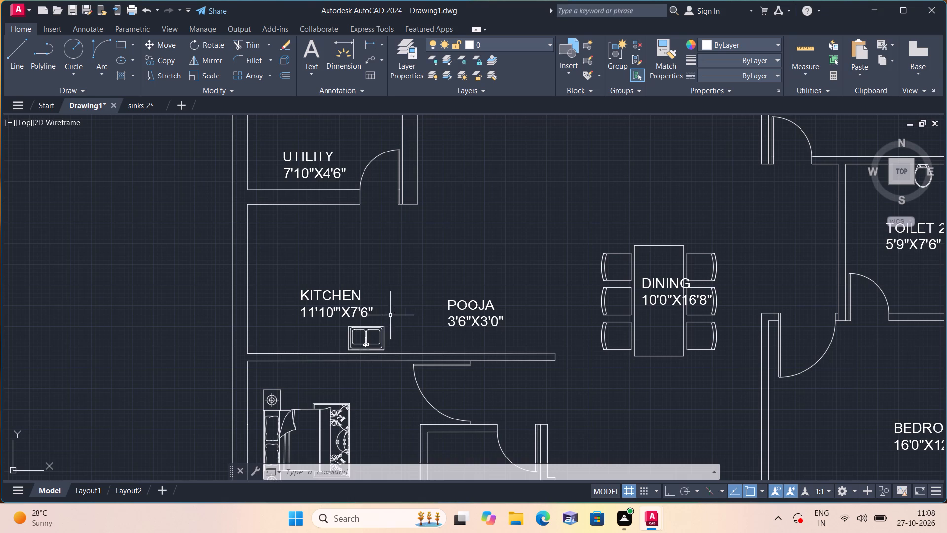
pyautogui.press('Escape')
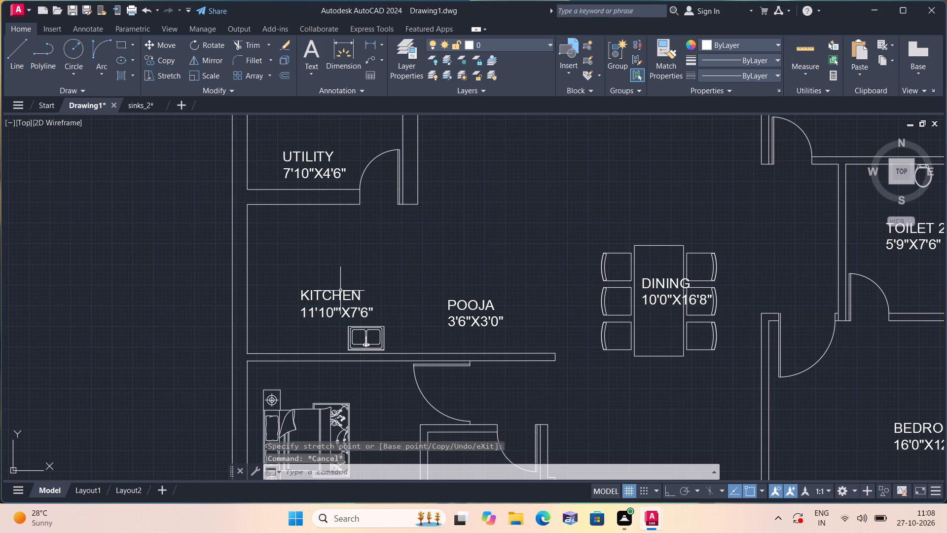
pyautogui.click(340, 291)
pyautogui.rightClick(340, 291)
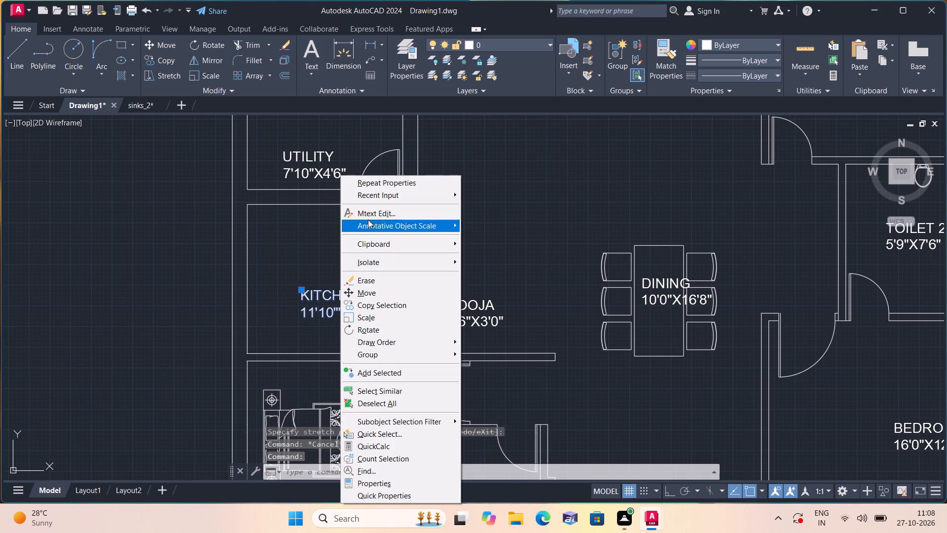
pyautogui.click(368, 214)
pyautogui.scroll(2, 345, 308)
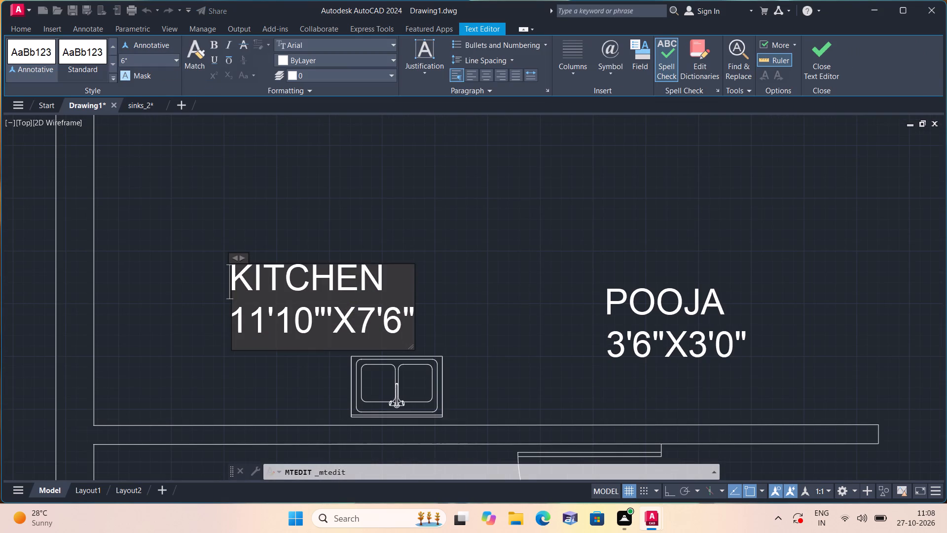
pyautogui.click(335, 314)
pyautogui.press('BackSpace')
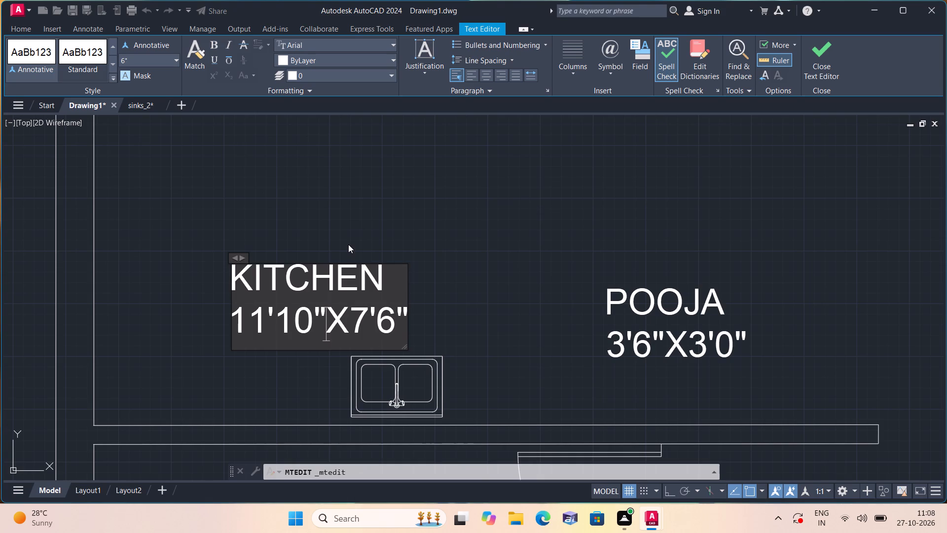
pyautogui.click(350, 223)
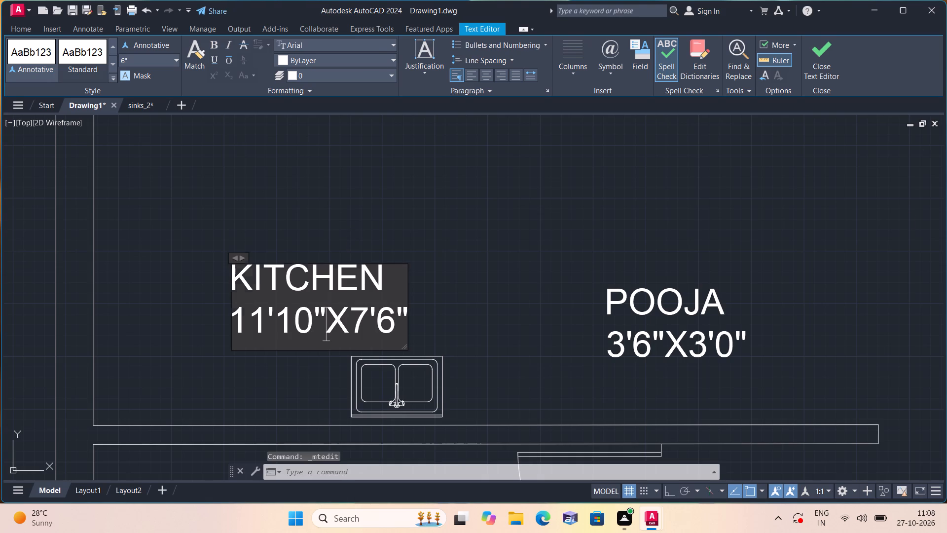
# Move the POOJA 3'6"X3'0" label straight down, closer to the wall above the Bedroom 3 door.
pyautogui.scroll(-2, 350, 223)
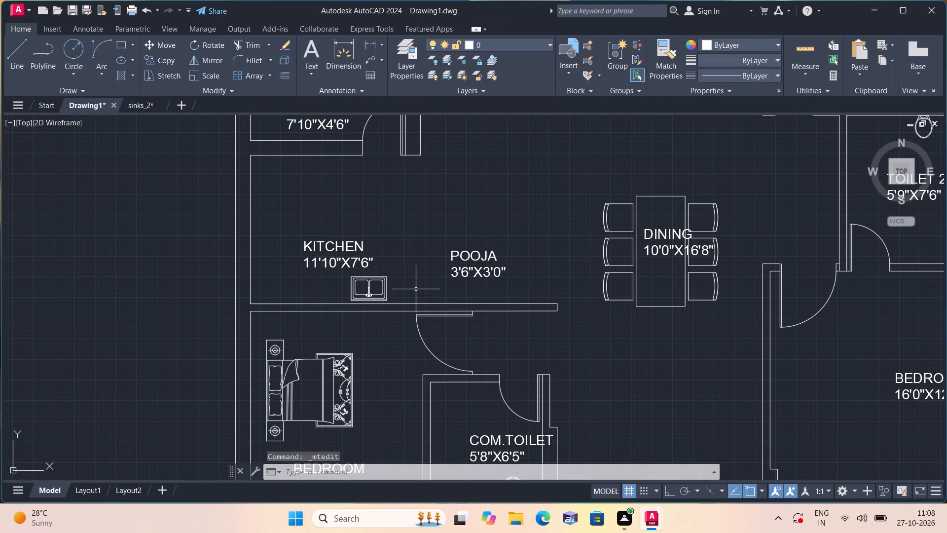
pyautogui.moveTo(416, 289); pyautogui.dragTo(378, 228, button='middle')
pyautogui.click(431, 195)
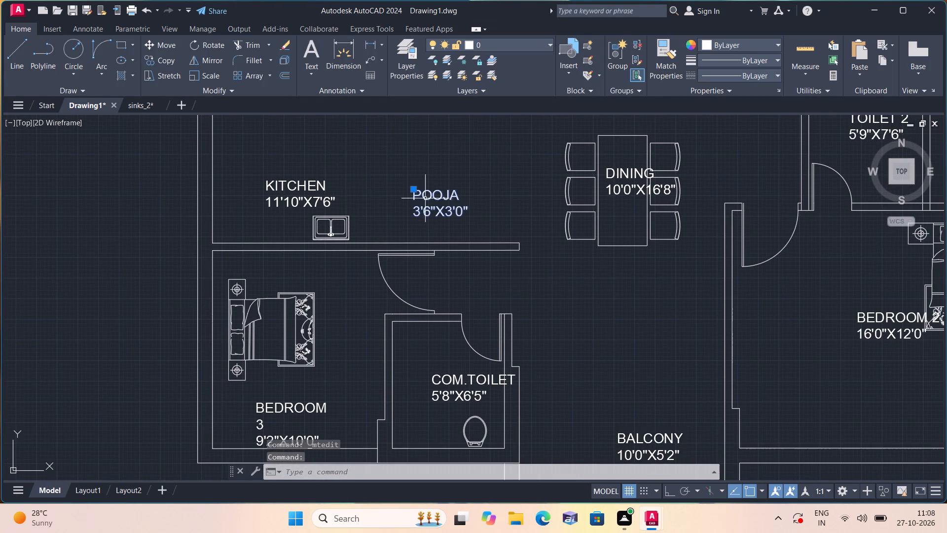
pyautogui.click(410, 190)
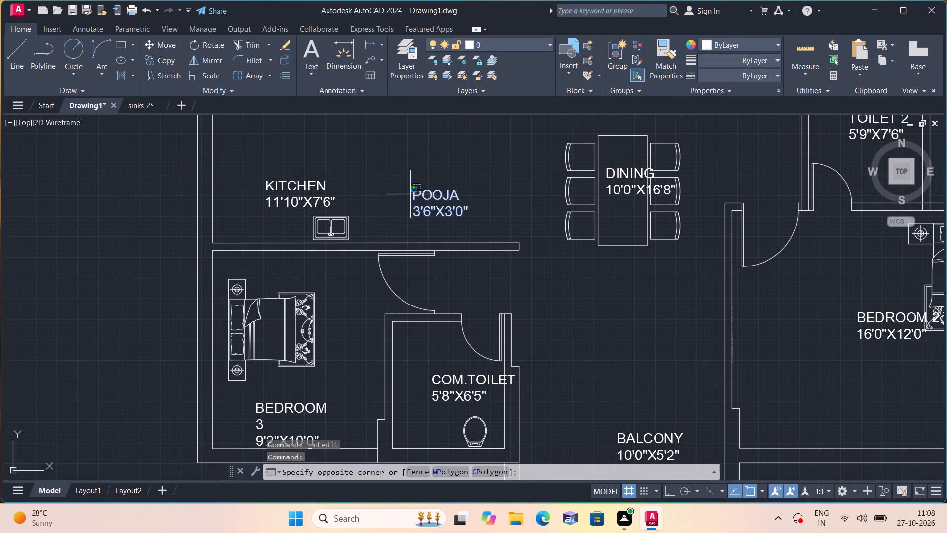
pyautogui.click(411, 199)
pyautogui.click(414, 191)
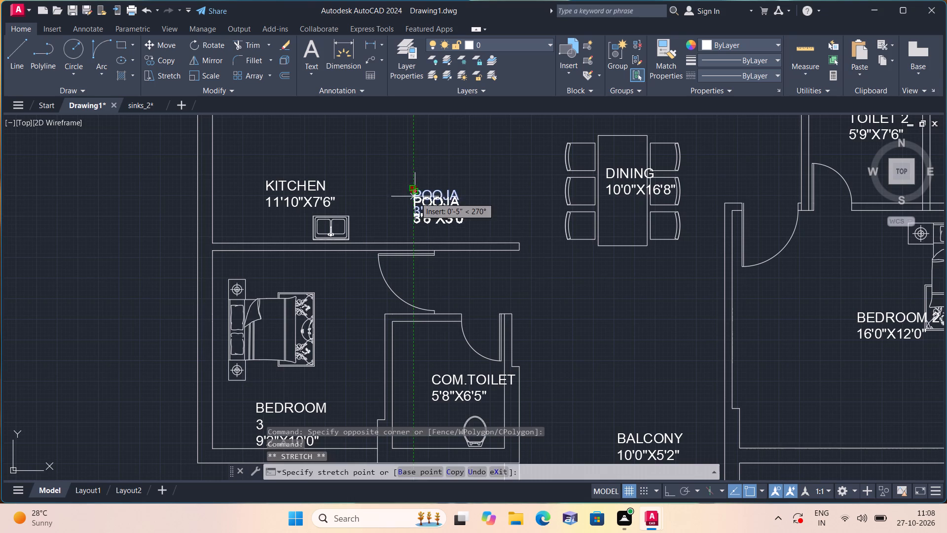
pyautogui.click(416, 205)
pyautogui.press('Escape')
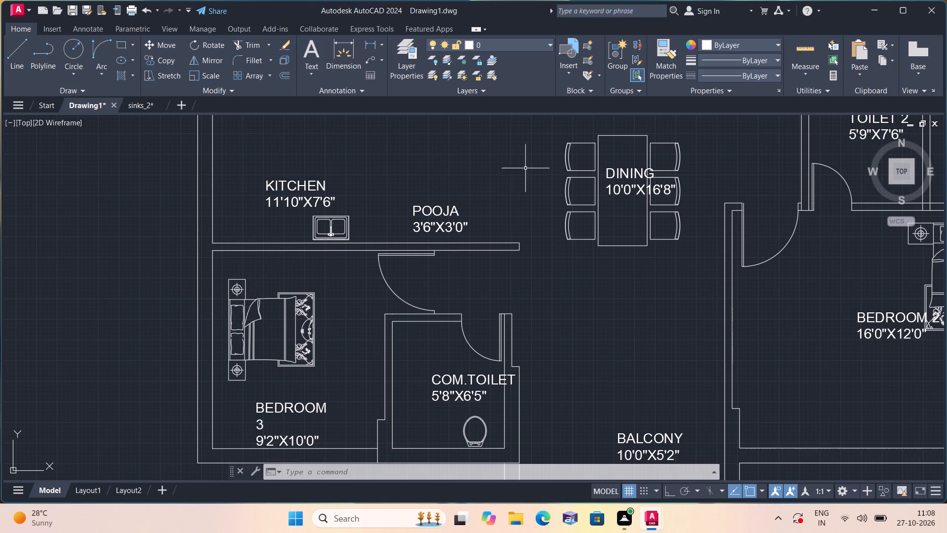
# Move Unit 2's DINING 10'0"X16'8" label straight down off the table and chairs to just below the dining table.
pyautogui.scroll(1, 680, 152)
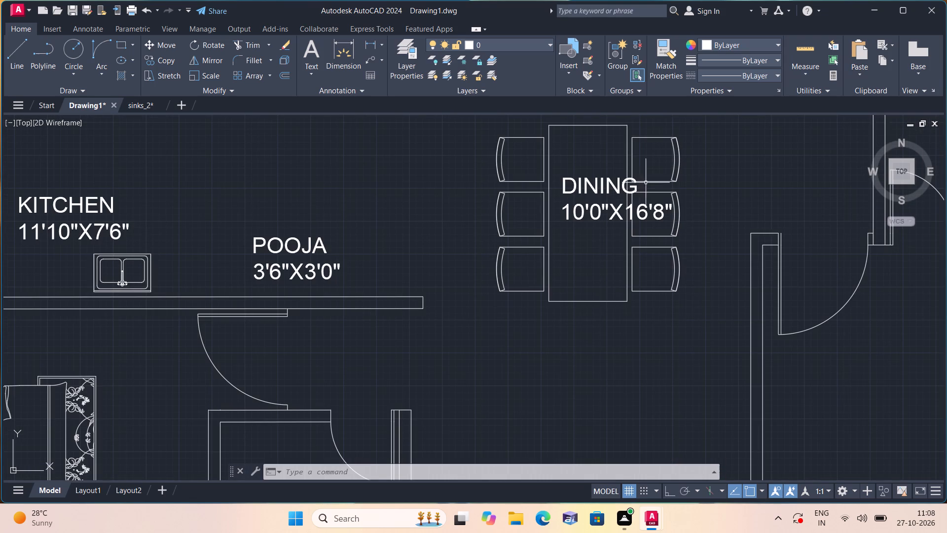
pyautogui.click(589, 192)
pyautogui.click(580, 187)
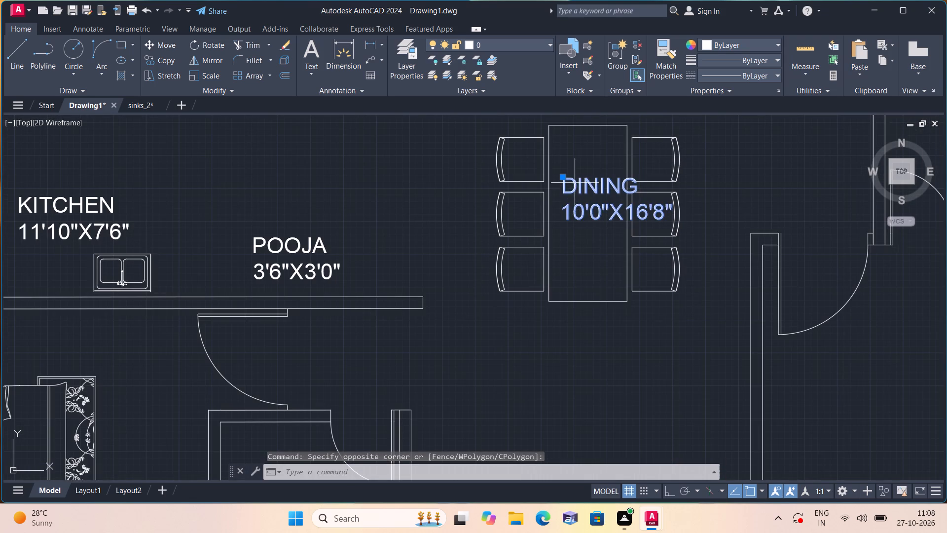
pyautogui.click(565, 177)
pyautogui.scroll(-1, 565, 179)
pyautogui.click(563, 263)
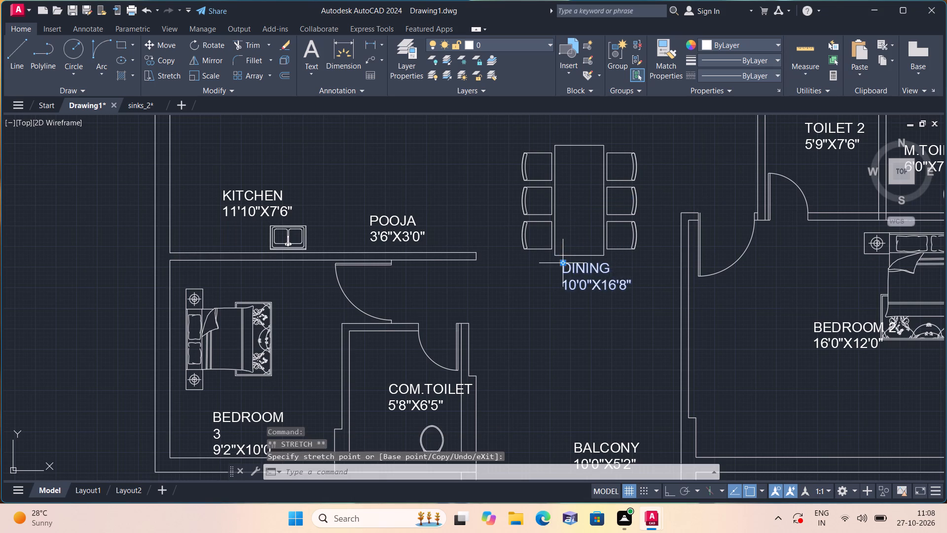
# Widen the text box of Unit 2's BEDROOM 3 9'2"X10'0" label so that BEDROOM 3 fits on one line.
pyautogui.scroll(-1, 433, 235)
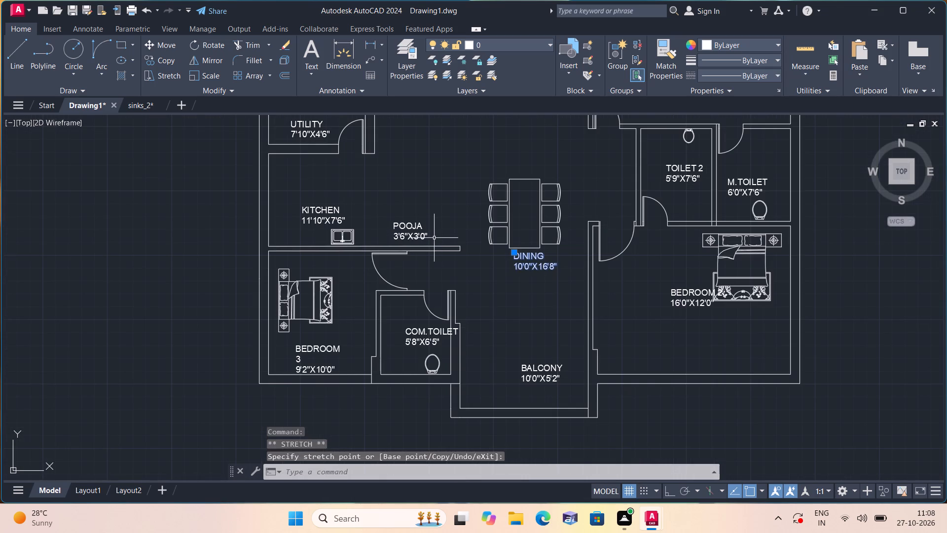
pyautogui.moveTo(464, 256); pyautogui.dragTo(491, 173, button='middle')
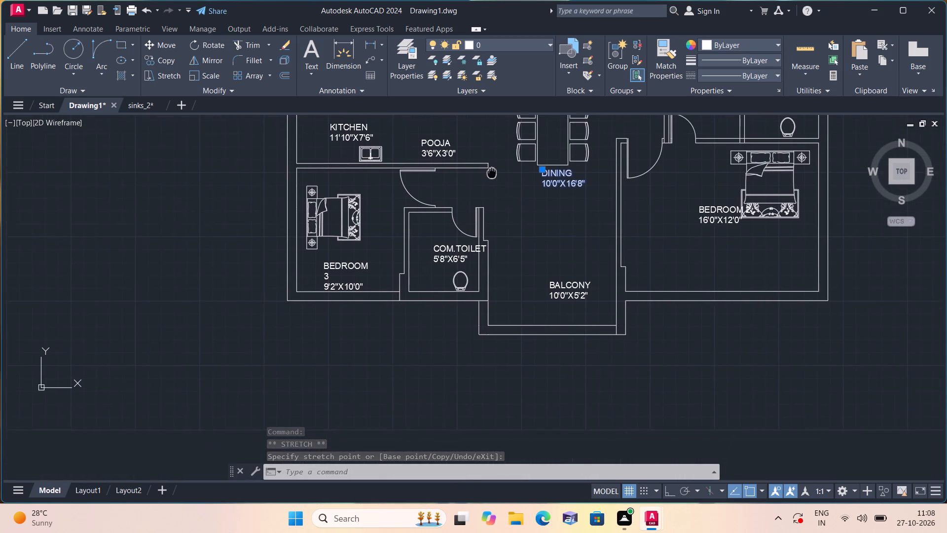
pyautogui.moveTo(491, 173); pyautogui.dragTo(494, 156, button='middle')
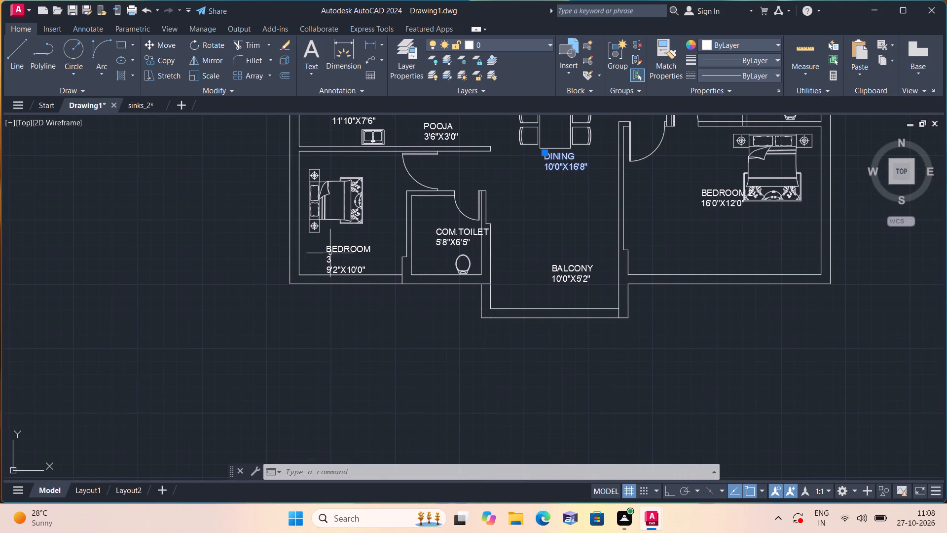
pyautogui.press('Escape')
pyautogui.click(347, 250)
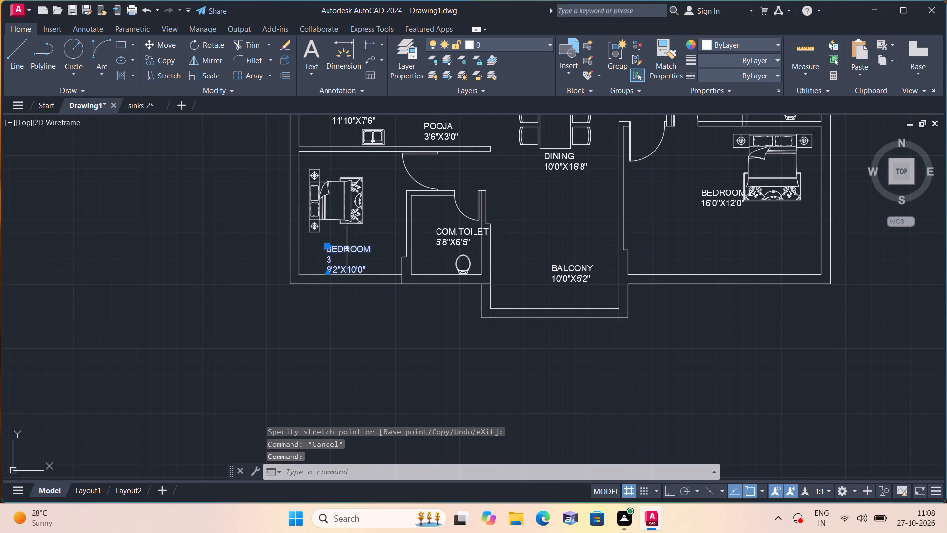
pyautogui.rightClick(347, 249)
pyautogui.click(375, 210)
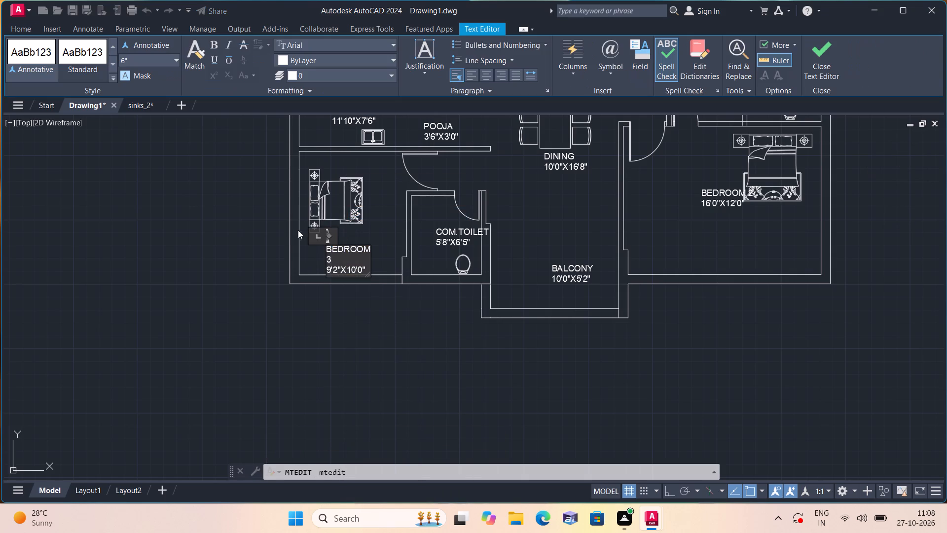
pyautogui.scroll(4, 339, 248)
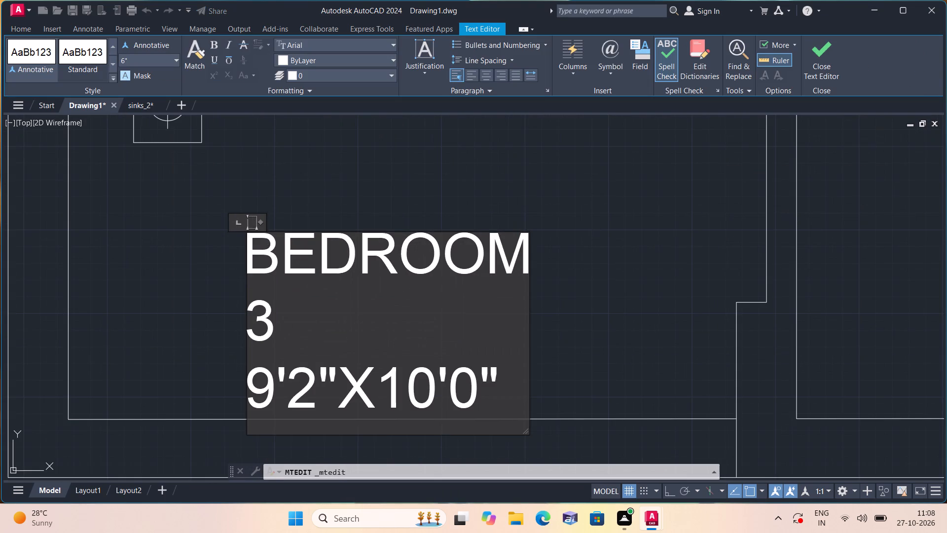
pyautogui.moveTo(373, 295); pyautogui.dragTo(340, 229, button='middle')
pyautogui.scroll(-1, 356, 258)
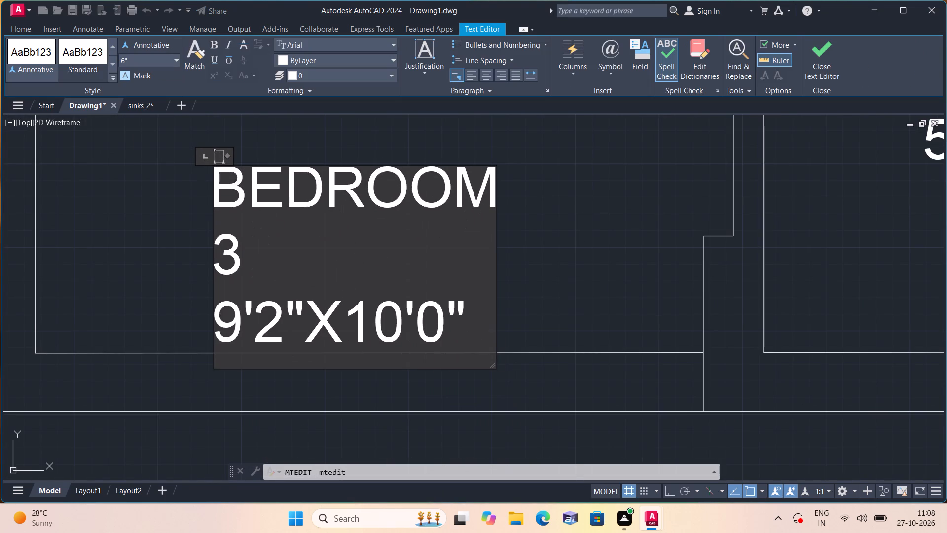
pyautogui.moveTo(495, 368); pyautogui.dragTo(667, 362)
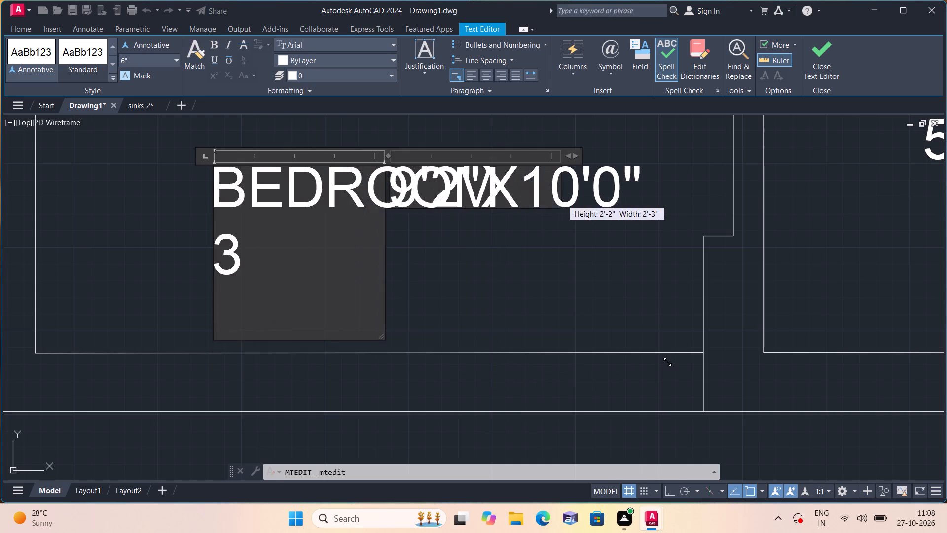
pyautogui.moveTo(667, 362); pyautogui.dragTo(883, 355)
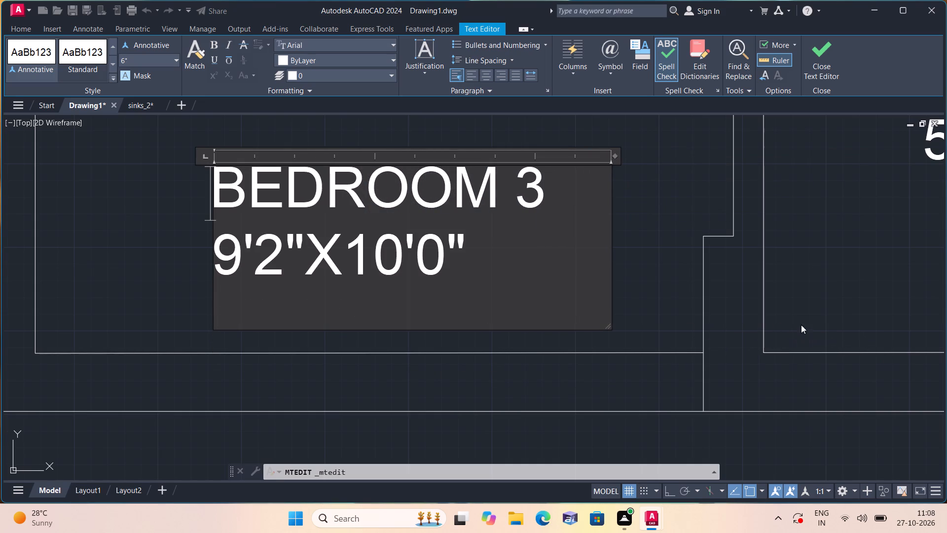
pyautogui.click(658, 245)
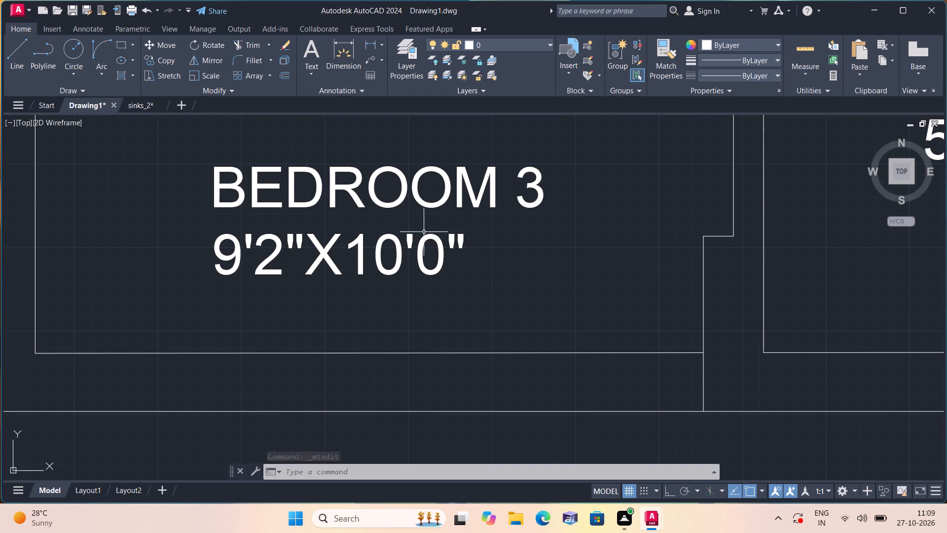
# Move Unit 2's COM.TOILET 5'8"X6'5" label west so it sits between the toilet's walls, clear of the east wall.
pyautogui.moveTo(365, 261); pyautogui.dragTo(291, 287, button='middle')
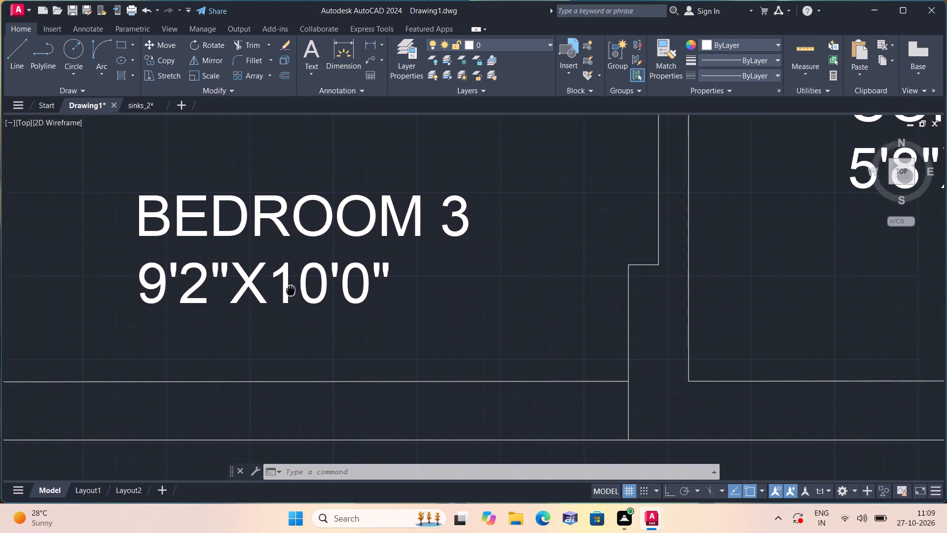
pyautogui.scroll(-2, 326, 277)
pyautogui.moveTo(544, 241); pyautogui.dragTo(513, 266, button='middle')
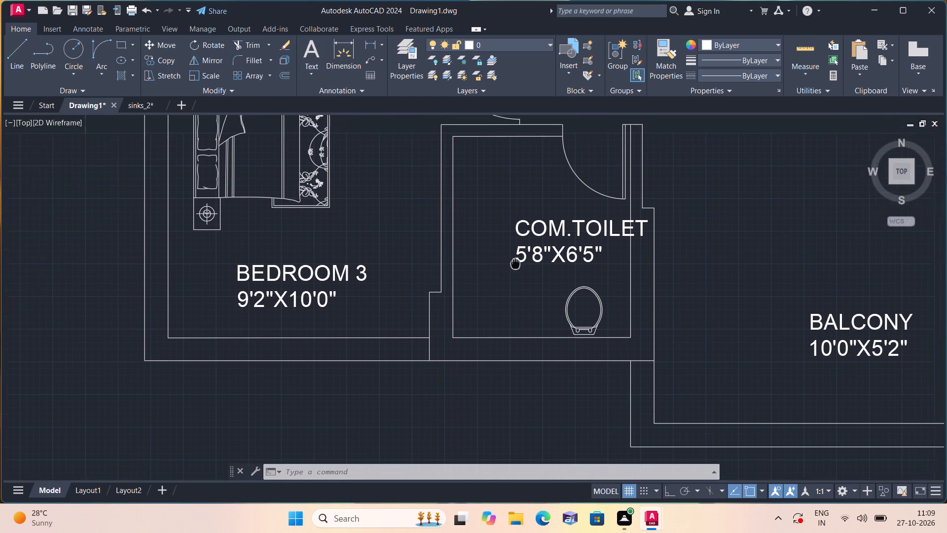
pyautogui.moveTo(513, 266); pyautogui.dragTo(512, 270, button='middle')
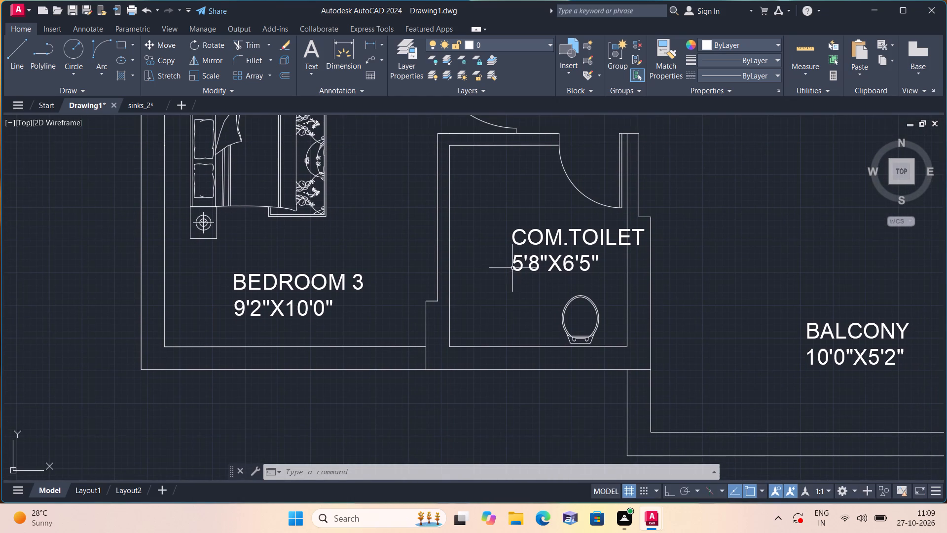
pyautogui.click(527, 239)
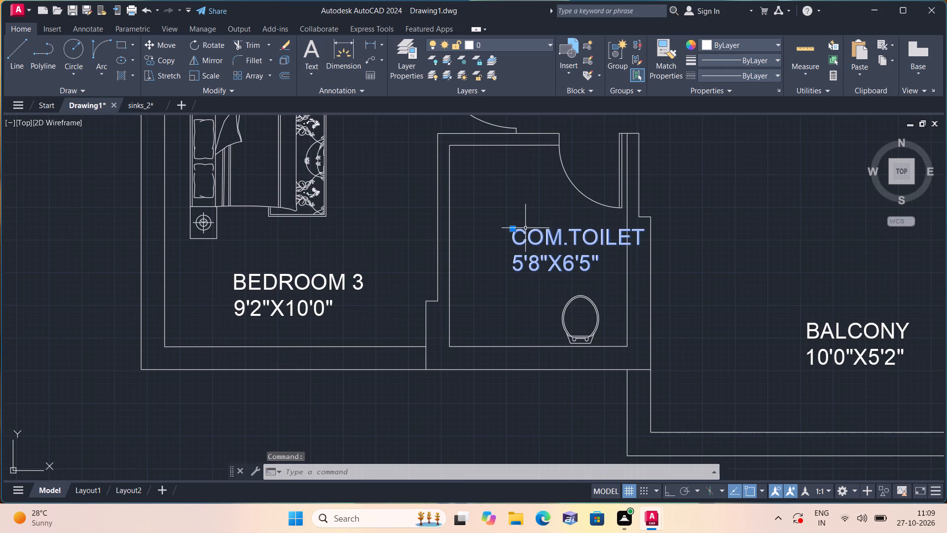
pyautogui.click(510, 230)
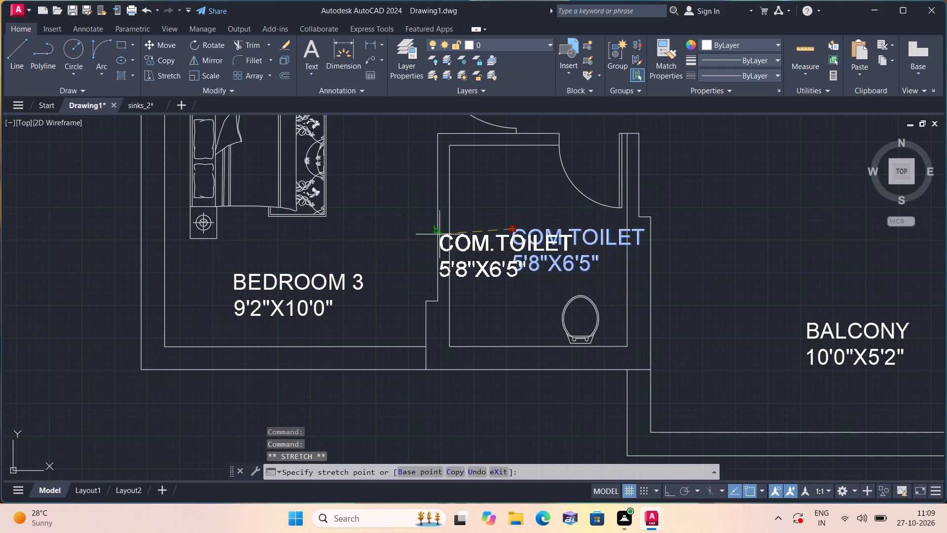
pyautogui.click(473, 229)
# Move Unit 2's BEDROOM 2 16'0"X12'0" label off the bed's rug into the open floor just below the bed.
pyautogui.scroll(-1, 495, 241)
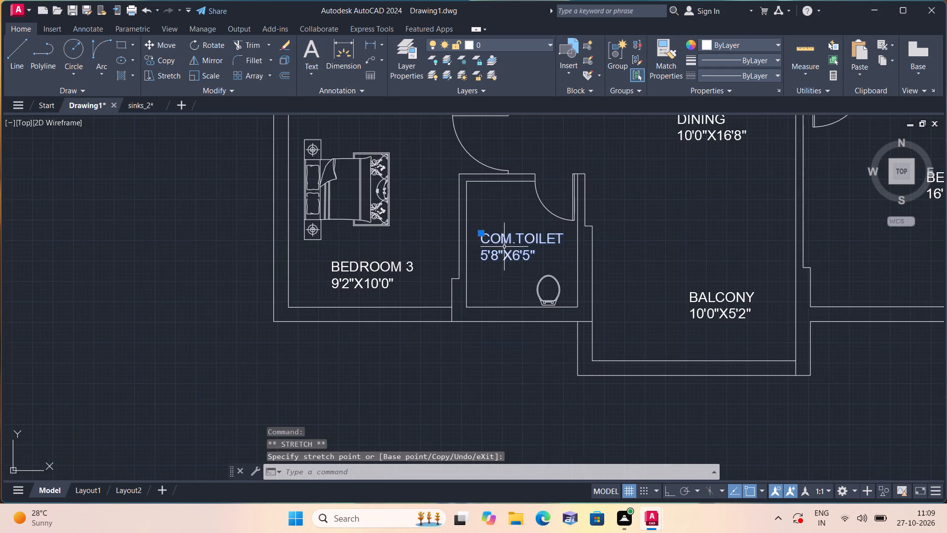
pyautogui.moveTo(506, 251); pyautogui.dragTo(398, 248, button='middle')
pyautogui.scroll(-1, 505, 251)
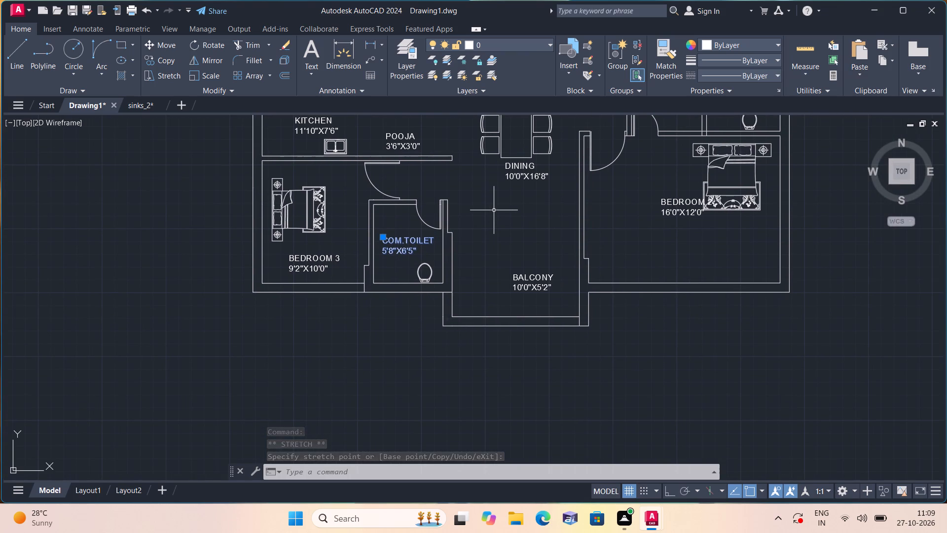
pyautogui.moveTo(494, 210); pyautogui.dragTo(483, 249, button='middle')
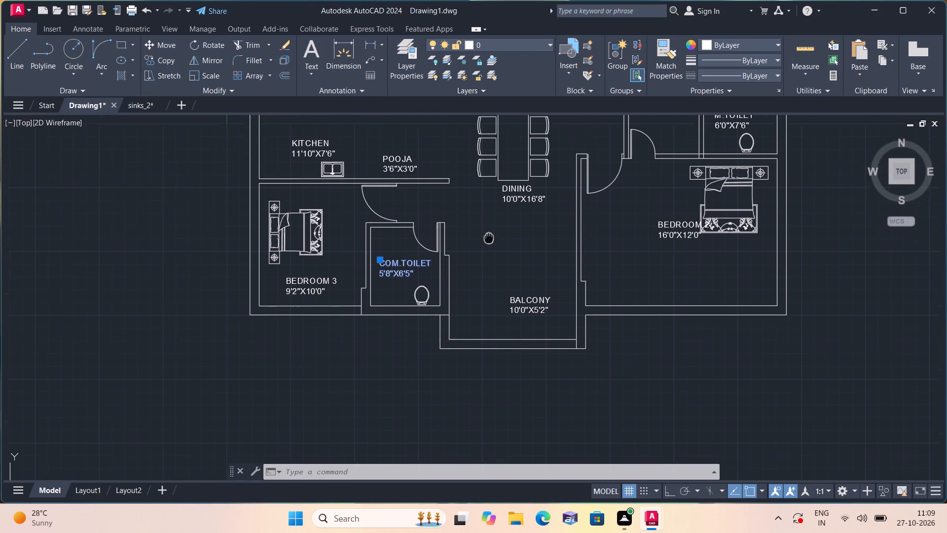
pyautogui.moveTo(483, 249); pyautogui.dragTo(467, 270, button='middle')
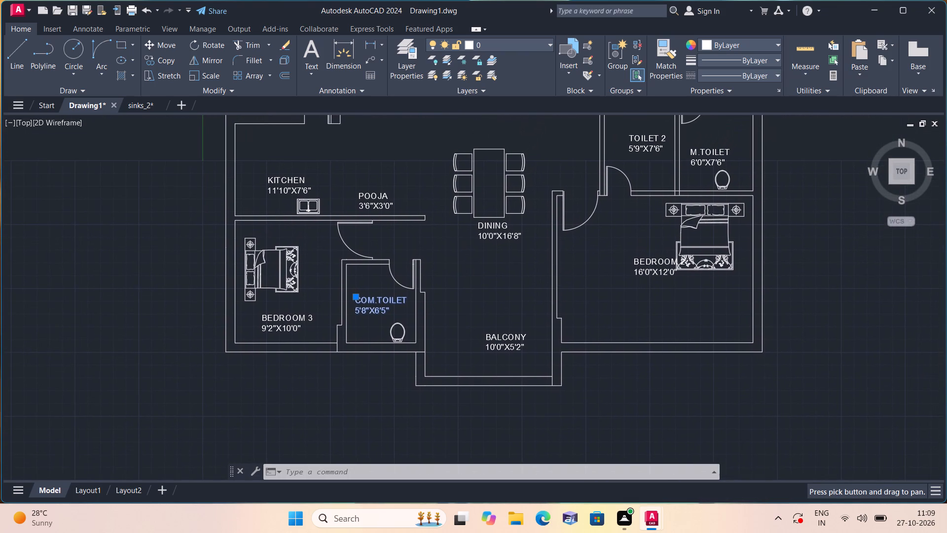
pyautogui.moveTo(609, 264); pyautogui.dragTo(605, 264, button='middle')
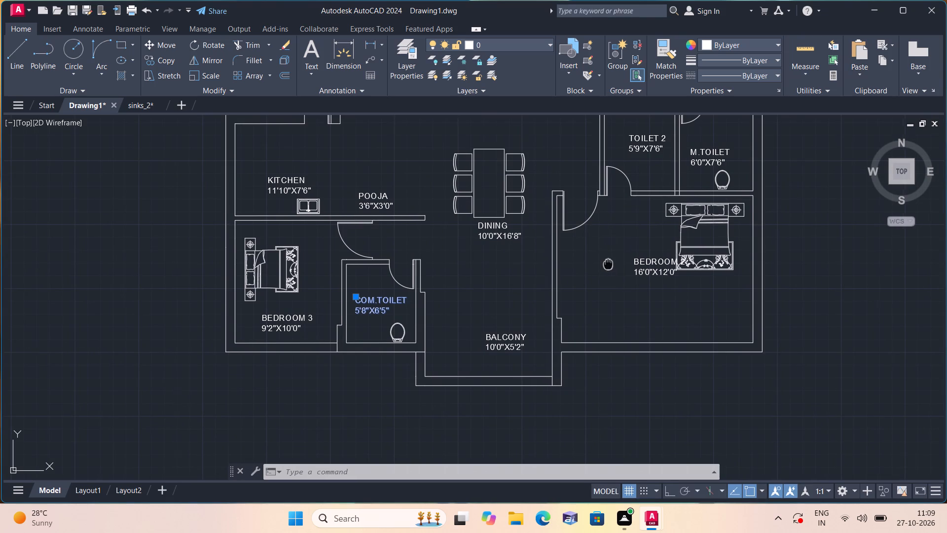
pyautogui.moveTo(605, 264); pyautogui.dragTo(532, 268, button='middle')
pyautogui.scroll(3, 553, 259)
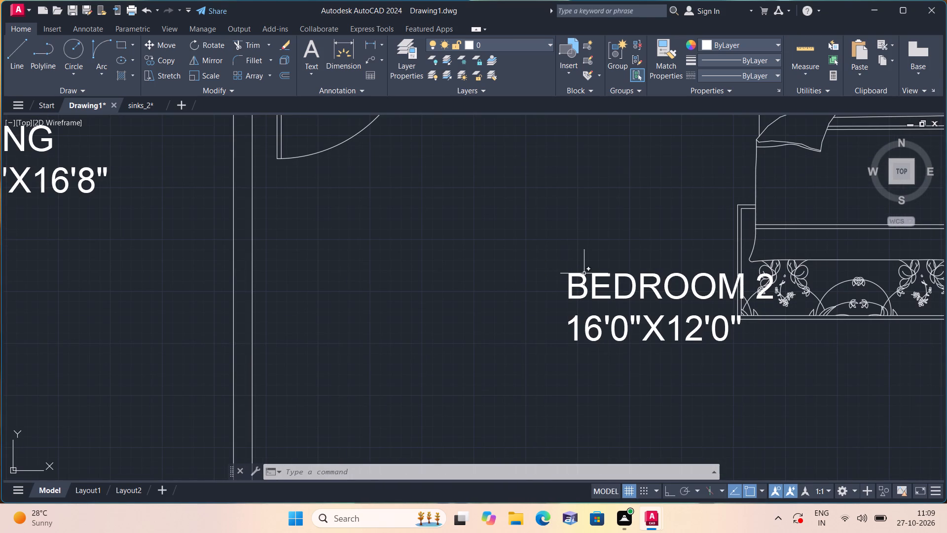
pyautogui.scroll(-1, 608, 314)
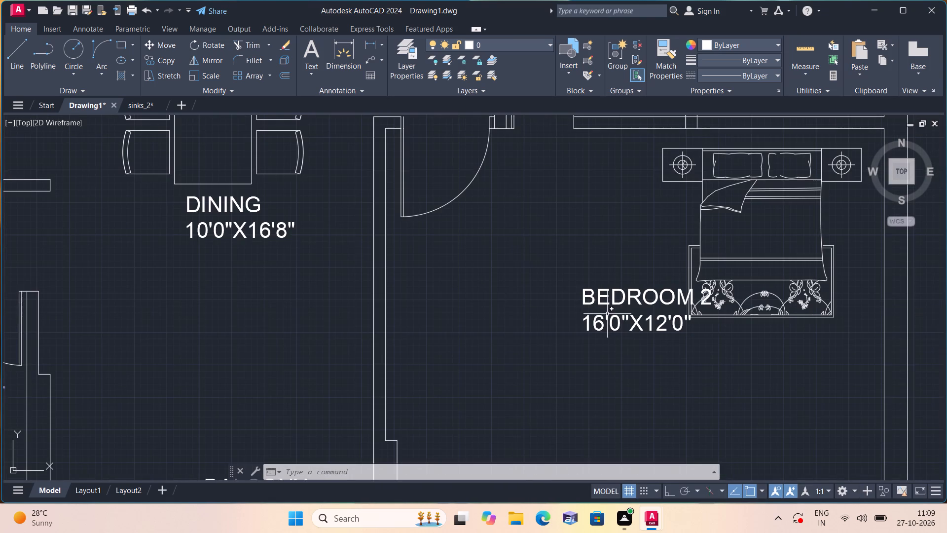
pyautogui.moveTo(606, 313); pyautogui.dragTo(586, 297, button='middle')
pyautogui.click(591, 288)
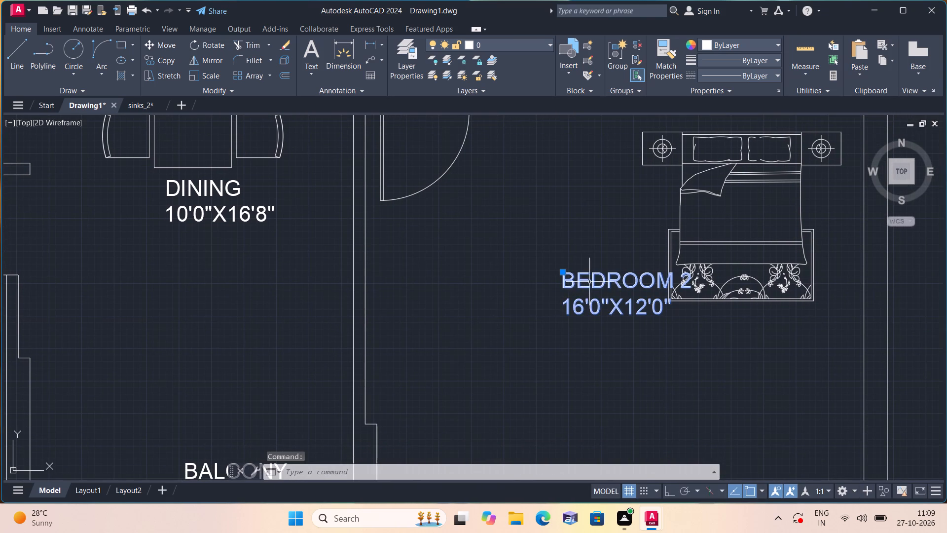
pyautogui.click(561, 272)
pyautogui.moveTo(565, 314); pyautogui.dragTo(565, 314, button='middle')
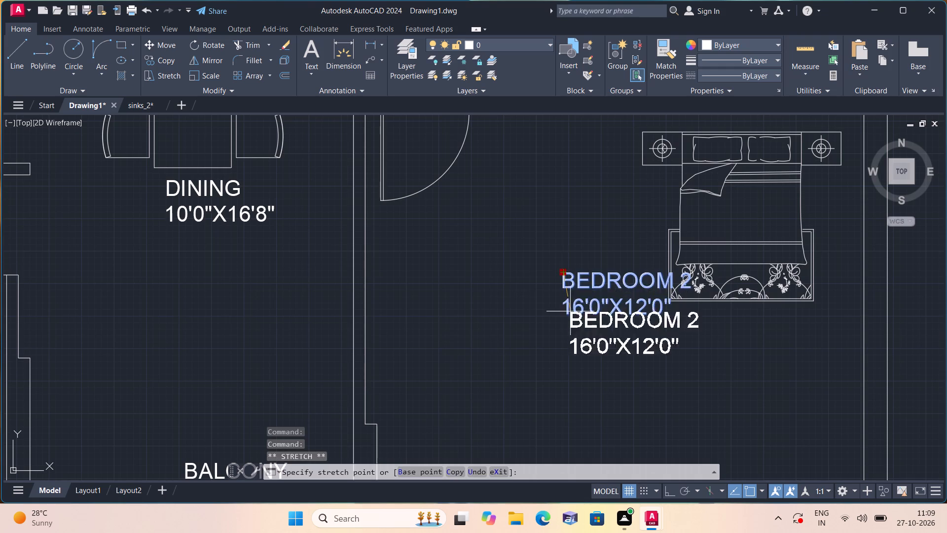
pyautogui.moveTo(565, 314); pyautogui.dragTo(496, 265, button='middle')
pyautogui.scroll(-1, 496, 265)
pyautogui.click(569, 288)
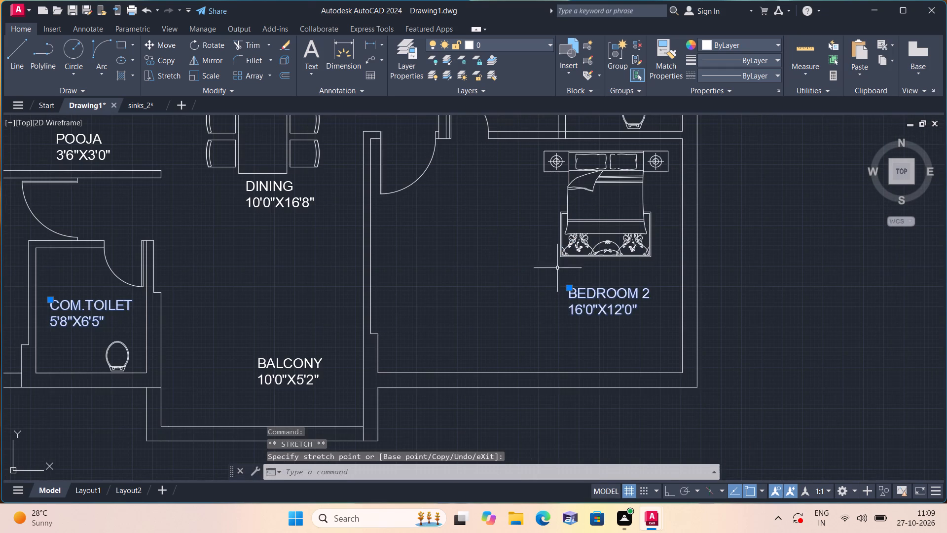
# Examine the room labels from Unit 2's toilets and master bedroom up to Unit 1's living room and Bedroom 2 for overlaps.
pyautogui.moveTo(521, 236); pyautogui.dragTo(500, 347, button='middle')
pyautogui.scroll(-1, 521, 236)
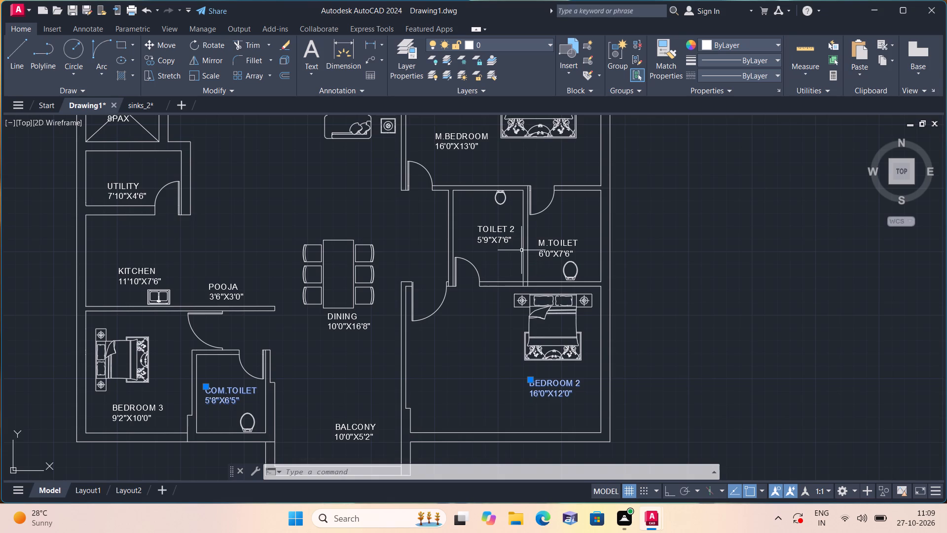
pyautogui.moveTo(562, 220); pyautogui.dragTo(560, 222, button='middle')
pyautogui.moveTo(560, 222); pyautogui.dragTo(577, 332, button='middle')
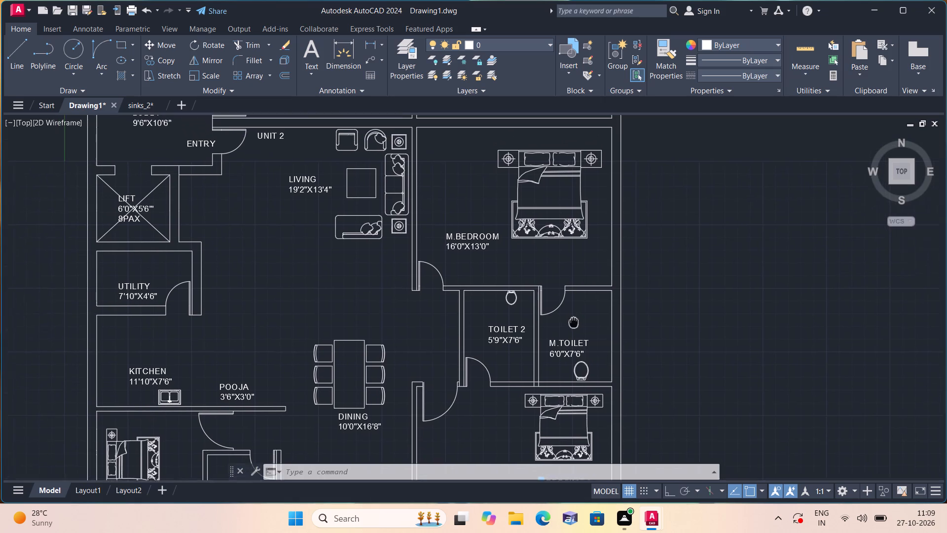
pyautogui.moveTo(577, 332); pyautogui.dragTo(585, 351, button='middle')
pyautogui.scroll(-1, 491, 233)
pyautogui.moveTo(491, 233); pyautogui.dragTo(490, 233, button='middle')
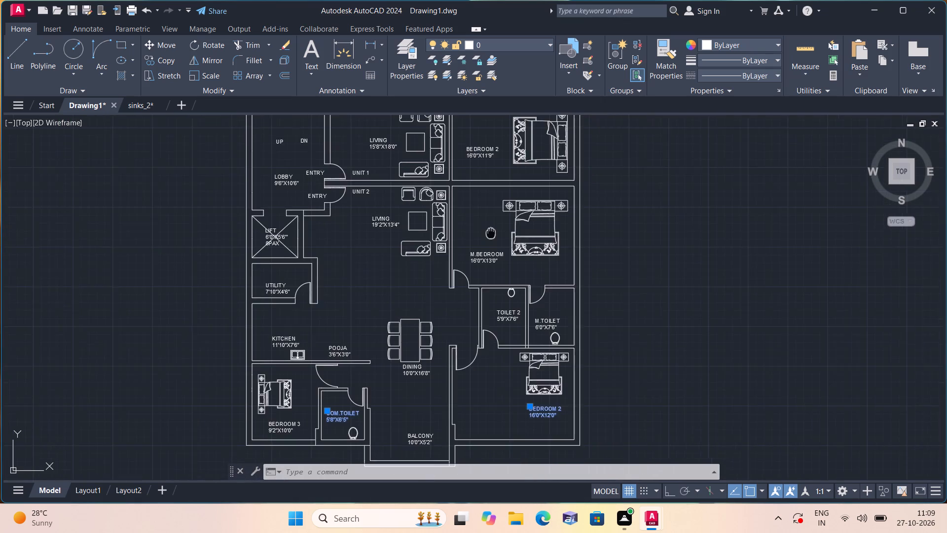
pyautogui.moveTo(490, 233); pyautogui.dragTo(562, 388, button='middle')
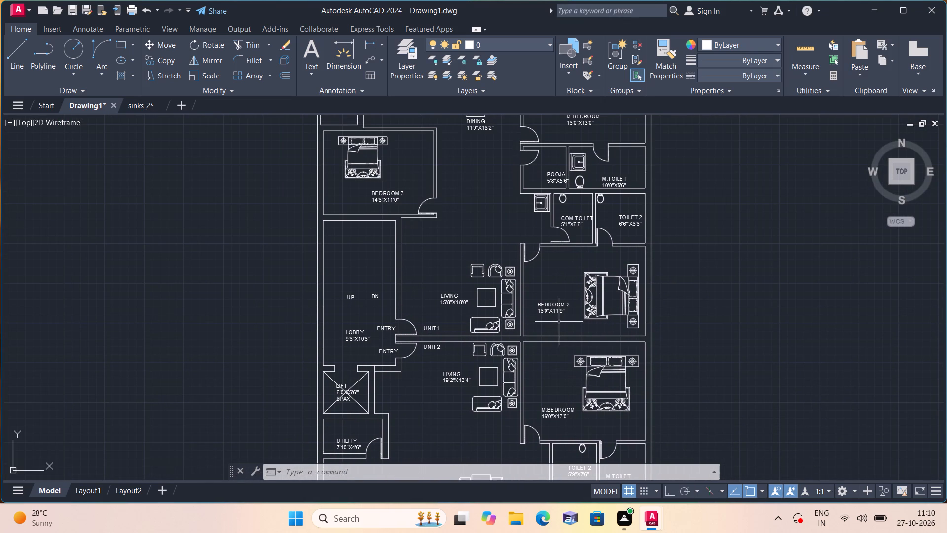
pyautogui.scroll(1, 559, 321)
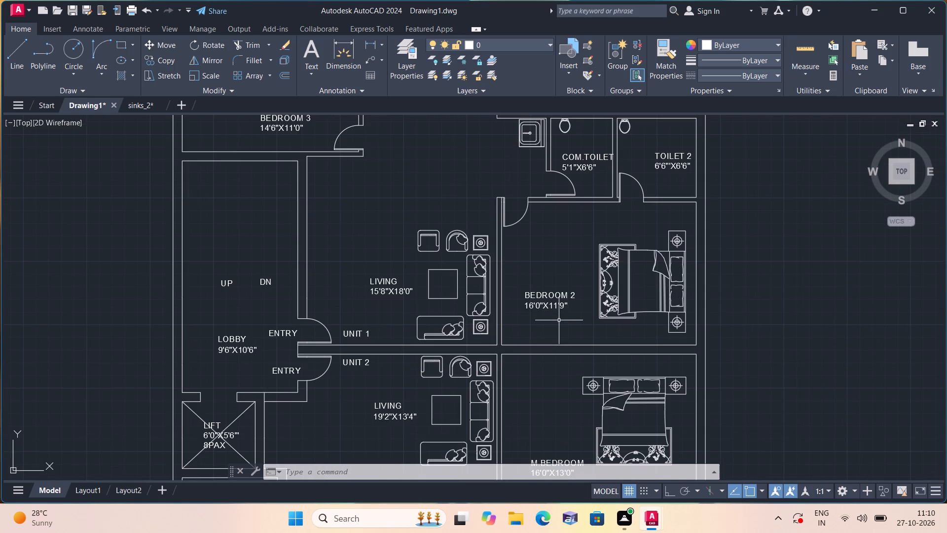
# Move Unit 1's COM.TOILET 5'1"X6'6" label up and west so it sits between the toilet's walls, clear of the east wall.
pyautogui.scroll(1, 559, 320)
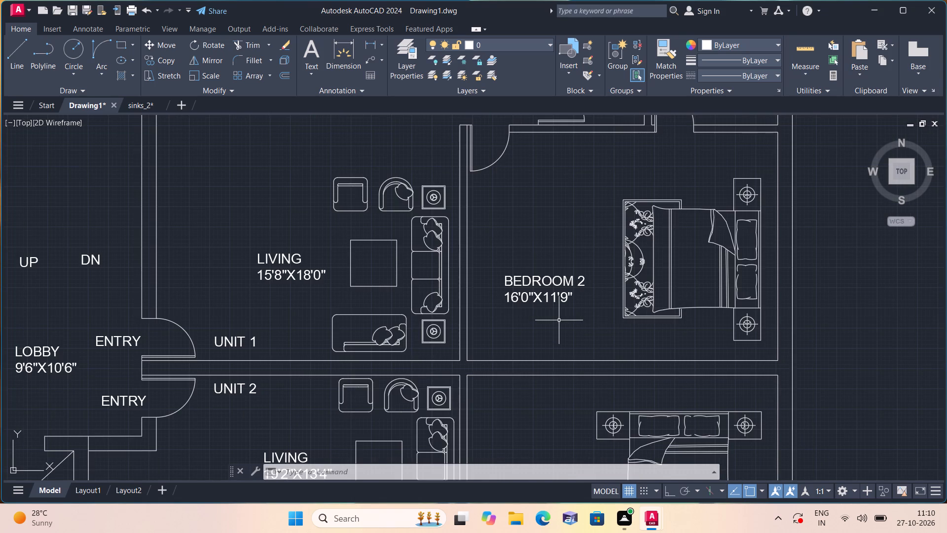
pyautogui.scroll(-3, 559, 320)
pyautogui.scroll(2, 561, 241)
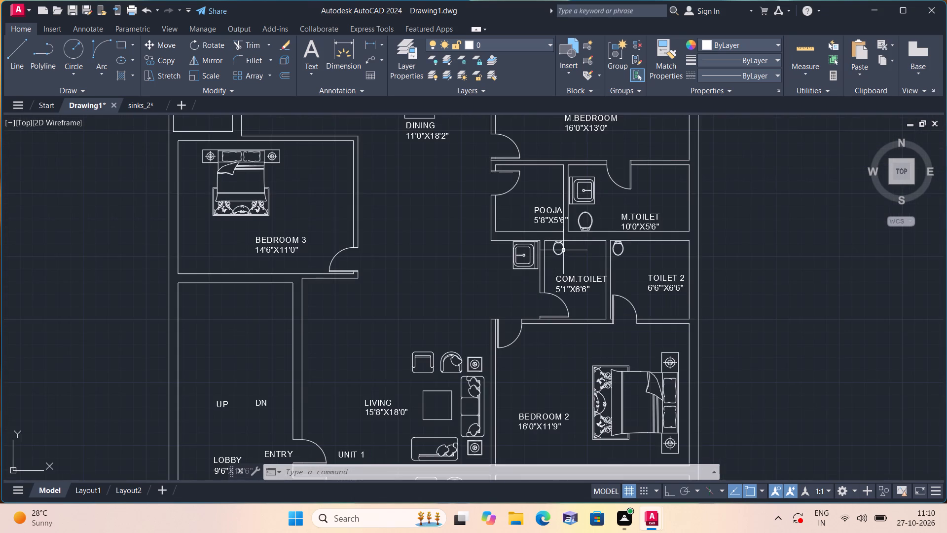
pyautogui.scroll(2, 573, 290)
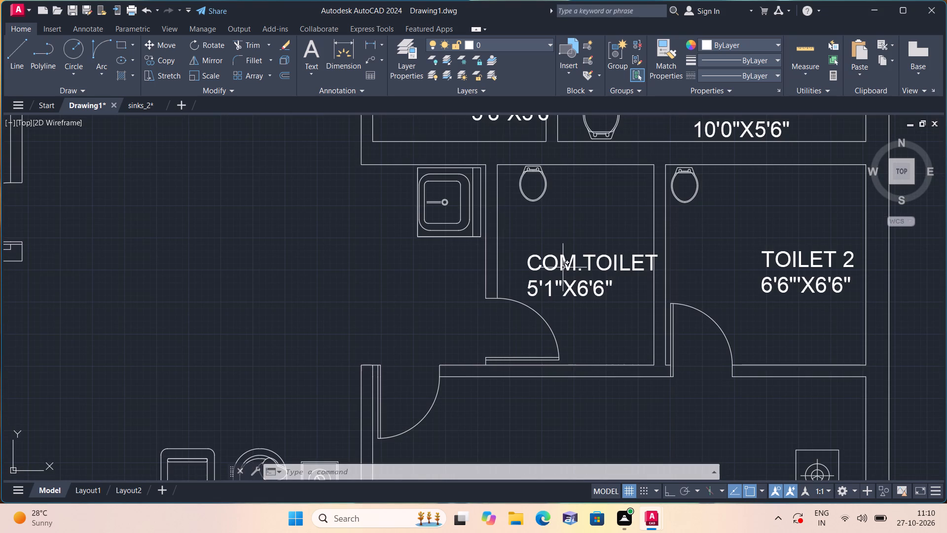
pyautogui.click(563, 267)
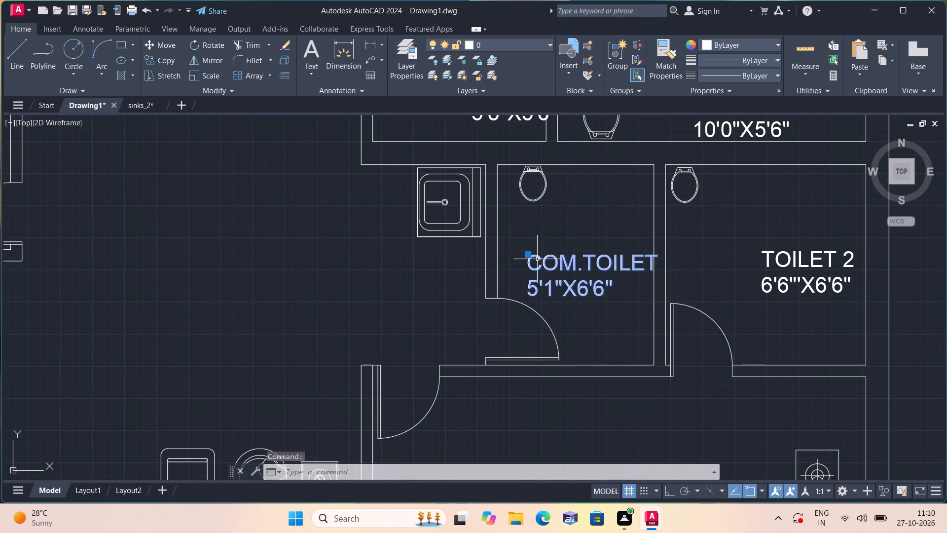
pyautogui.click(526, 255)
pyautogui.click(510, 236)
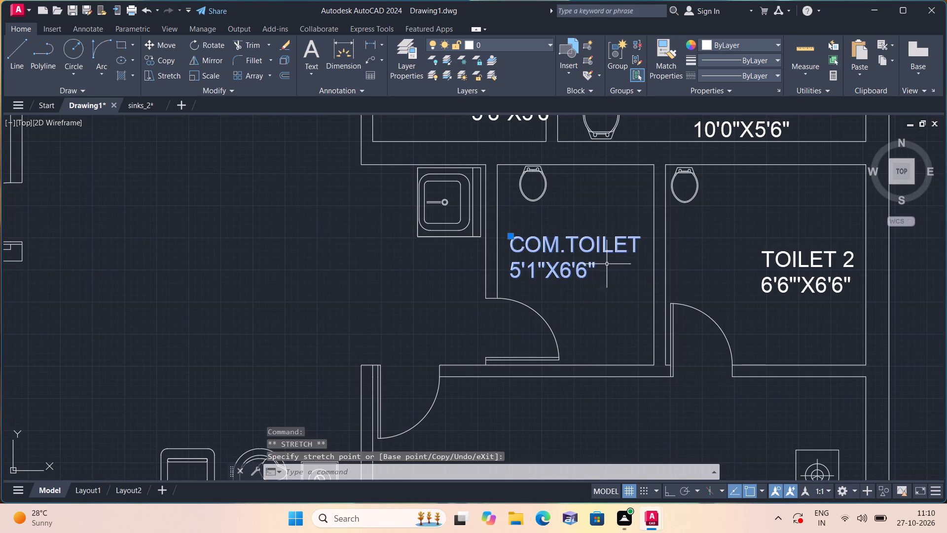
pyautogui.moveTo(651, 292); pyautogui.dragTo(631, 331, button='middle')
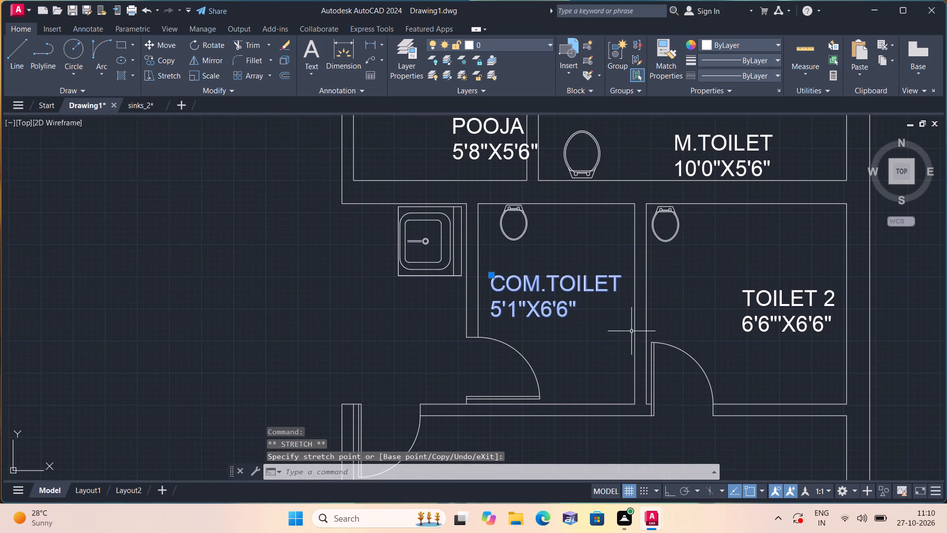
pyautogui.scroll(-1, 637, 327)
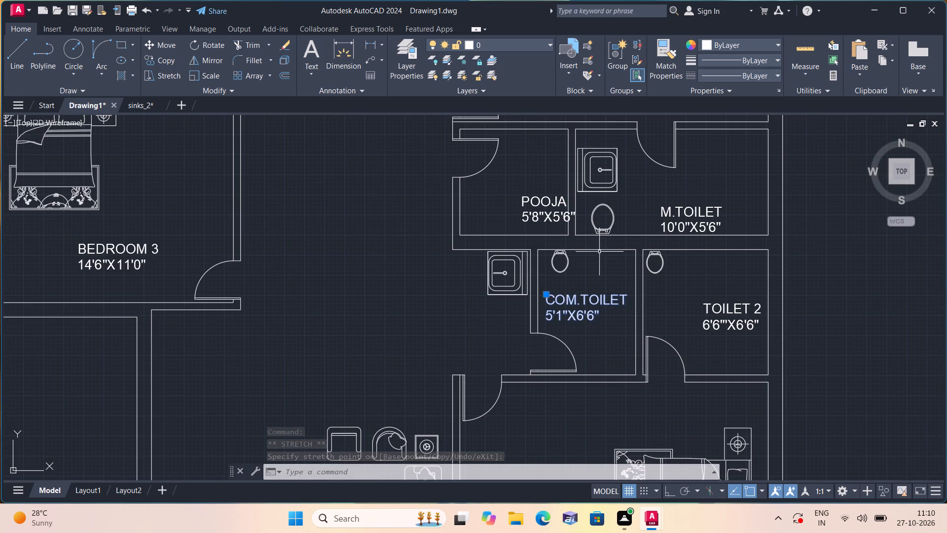
pyautogui.press('Escape')
# Remove the extra apostrophe from Unit 1's TOILET 2 label so its dimension reads 6'6"X6'6".
pyautogui.click(729, 320)
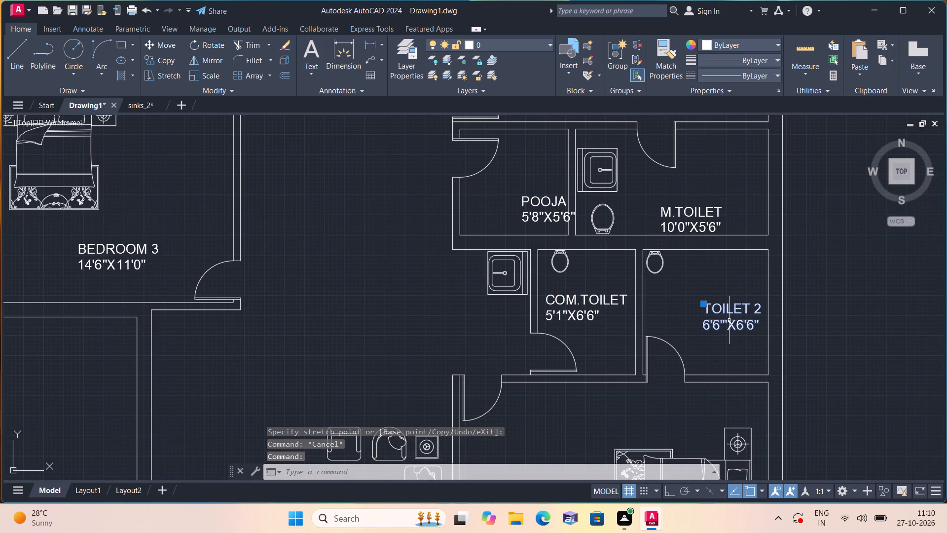
pyautogui.rightClick(729, 320)
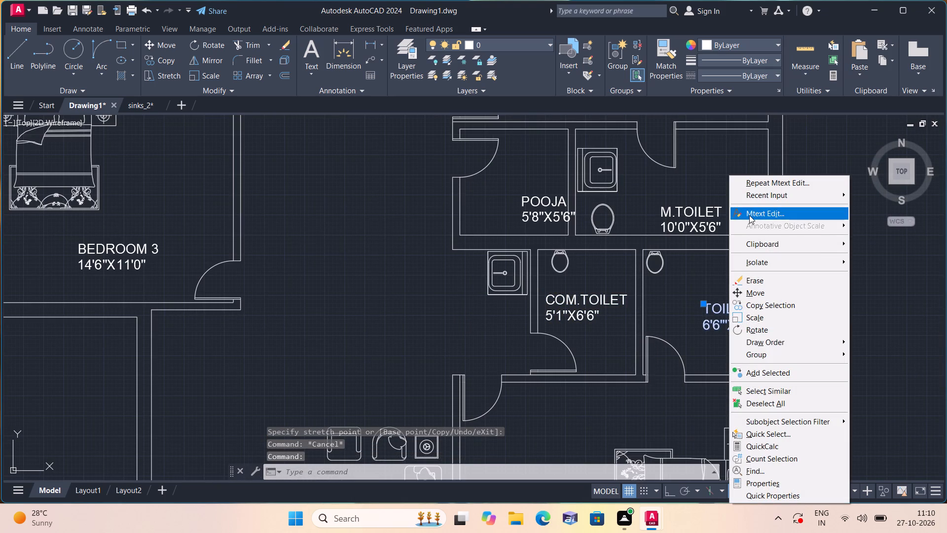
pyautogui.click(749, 215)
pyautogui.scroll(2, 727, 350)
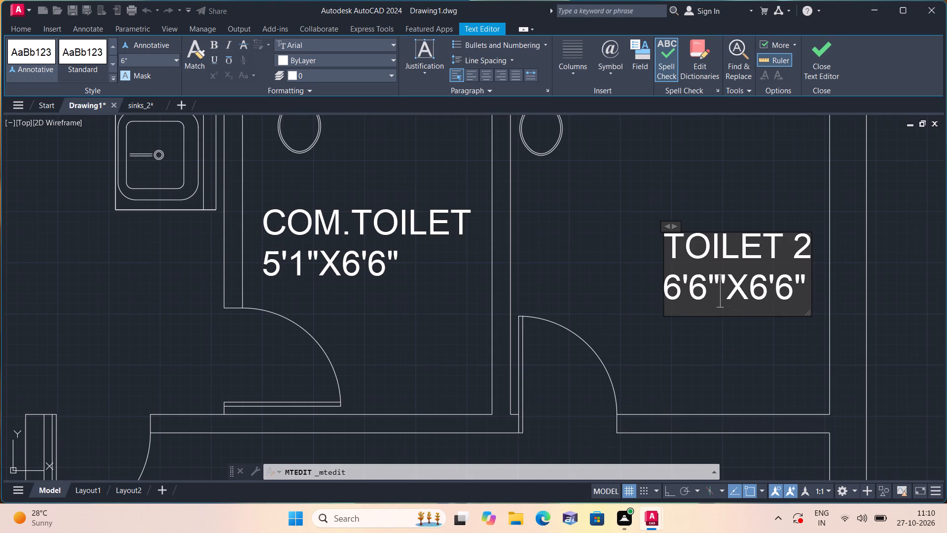
pyautogui.click(723, 279)
pyautogui.click(726, 277)
pyautogui.press('BackSpace')
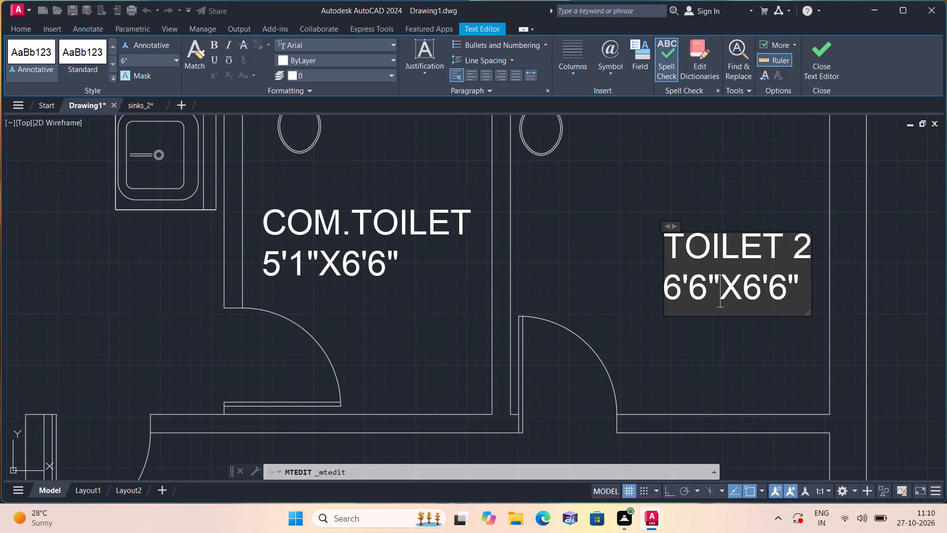
pyautogui.click(709, 337)
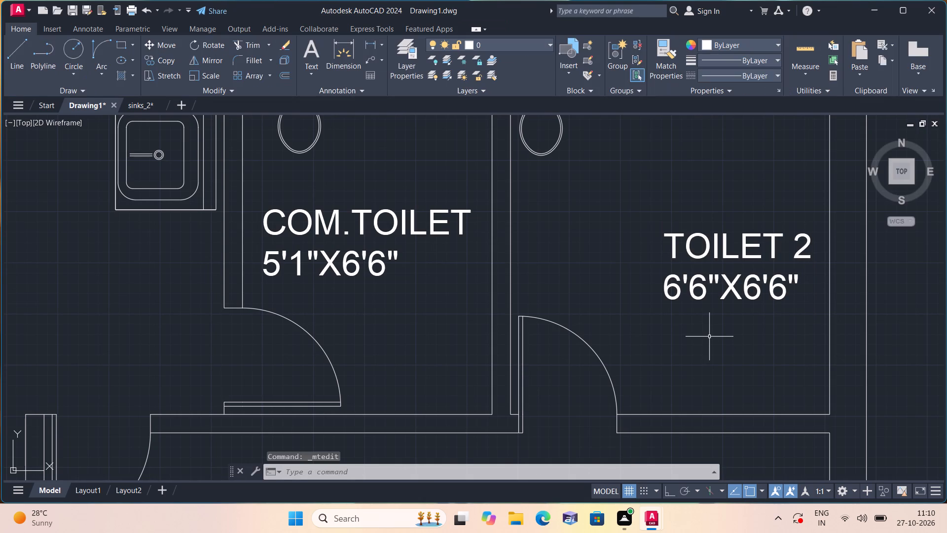
# Move Unit 1's POOJA 5'8"X5'6" label west so it sits inside the pooja room, clear of the east wall.
pyautogui.scroll(-1, 707, 340)
pyautogui.moveTo(707, 340); pyautogui.dragTo(680, 372, button='middle')
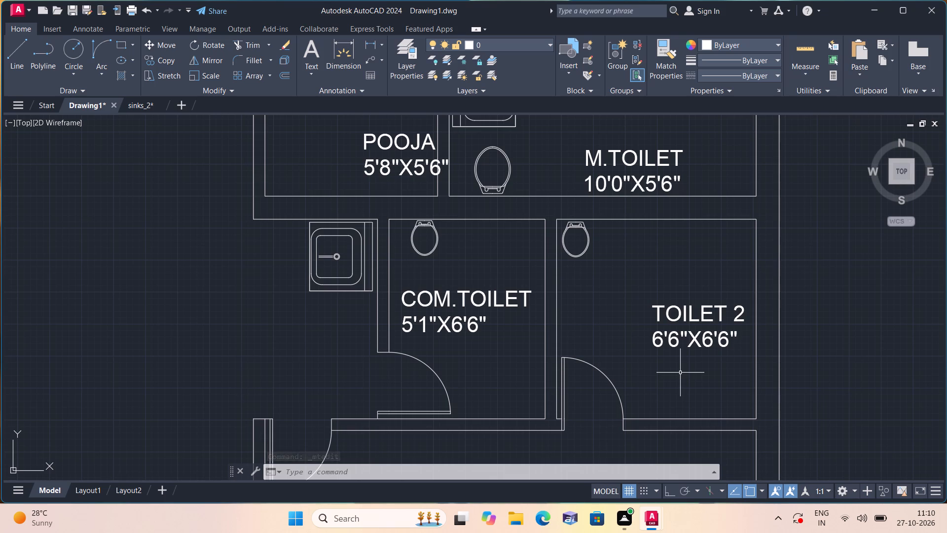
pyautogui.moveTo(701, 280); pyautogui.dragTo(700, 298, button='middle')
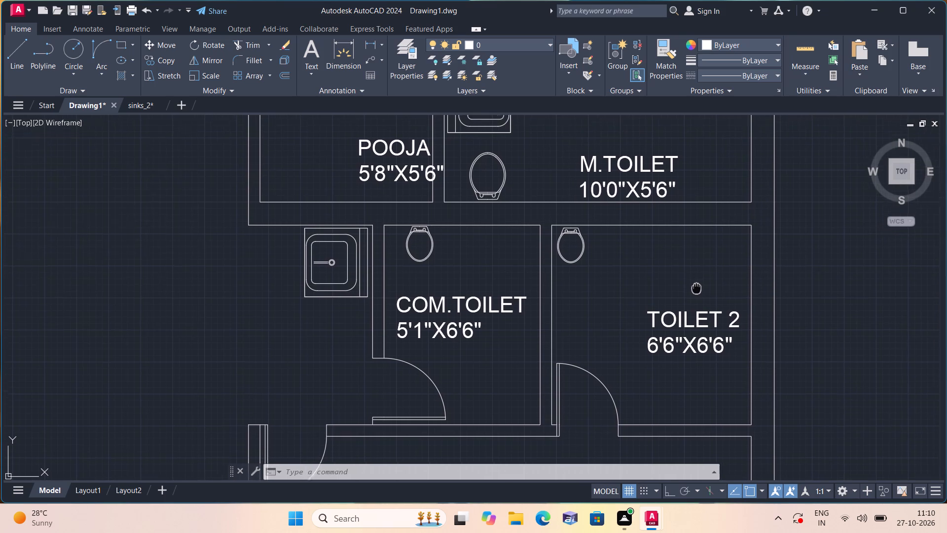
pyautogui.moveTo(700, 298); pyautogui.dragTo(740, 421, button='middle')
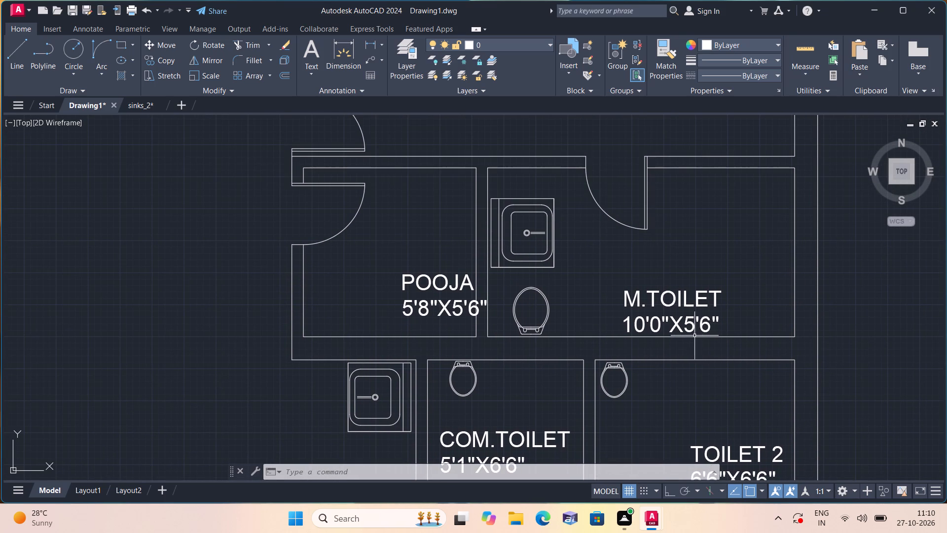
pyautogui.moveTo(416, 279); pyautogui.dragTo(423, 281, button='middle')
pyautogui.moveTo(423, 281); pyautogui.dragTo(508, 327, button='middle')
pyautogui.click(521, 340)
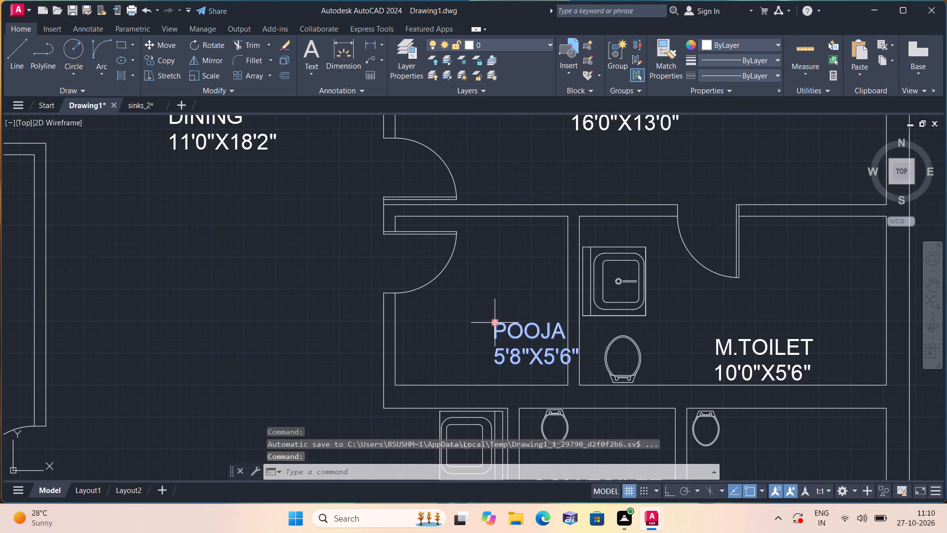
pyautogui.click(492, 321)
pyautogui.click(448, 317)
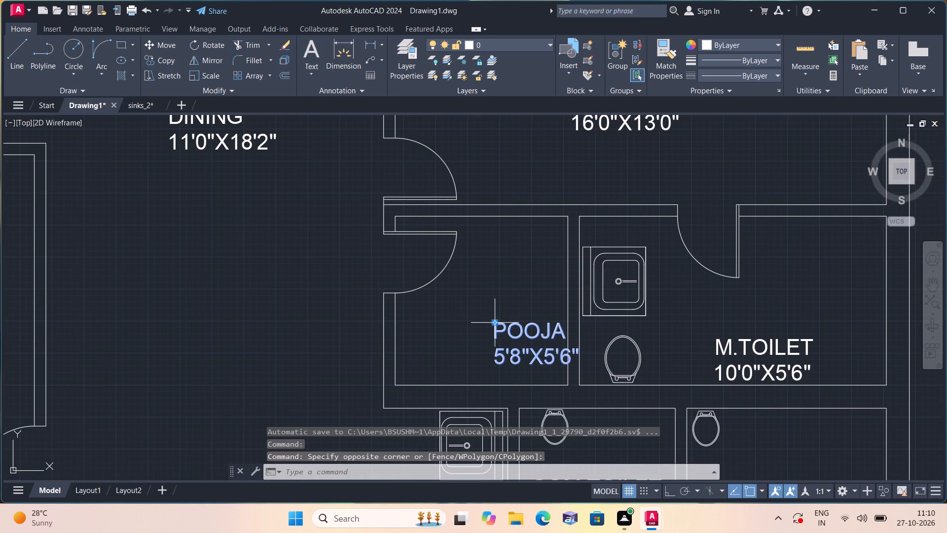
pyautogui.click(497, 323)
pyautogui.click(455, 311)
pyautogui.moveTo(492, 281); pyautogui.dragTo(510, 360, button='middle')
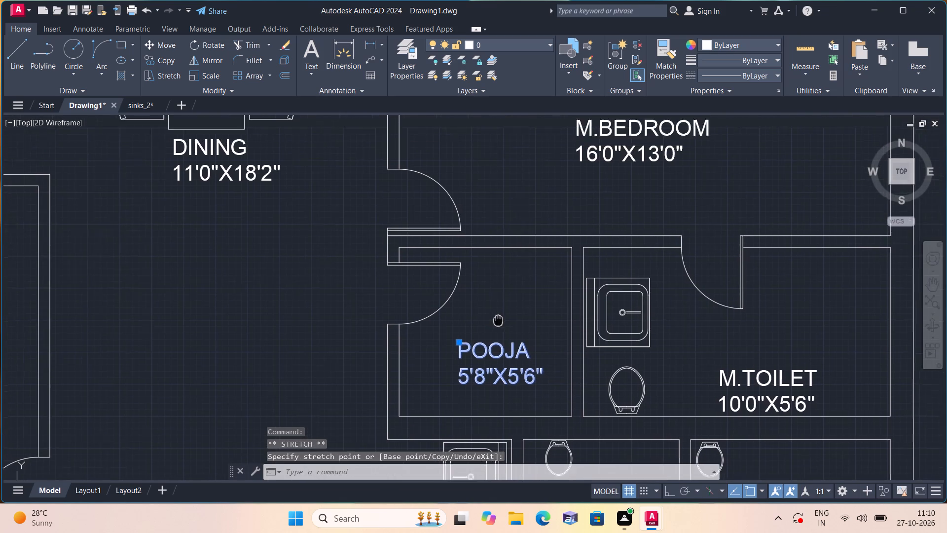
pyautogui.moveTo(510, 360); pyautogui.dragTo(528, 408, button='middle')
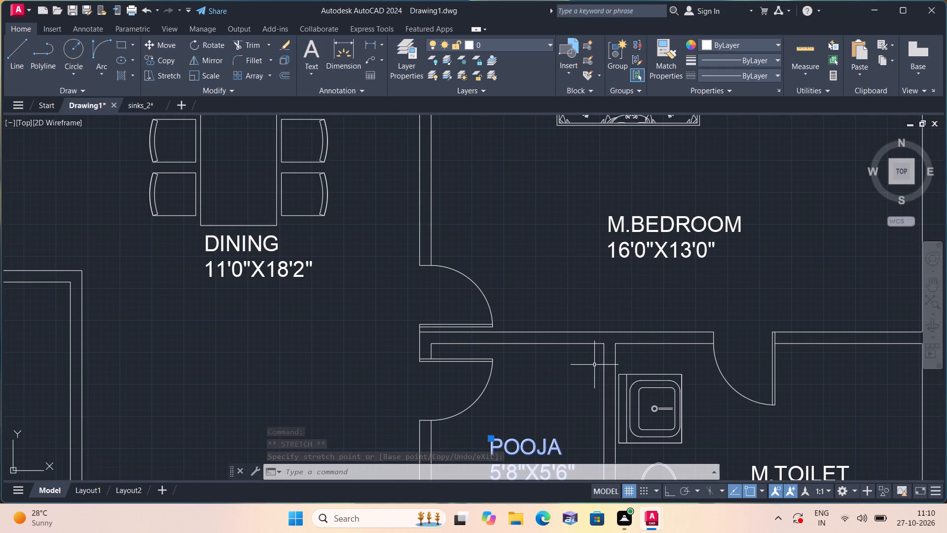
pyautogui.scroll(-3, 650, 336)
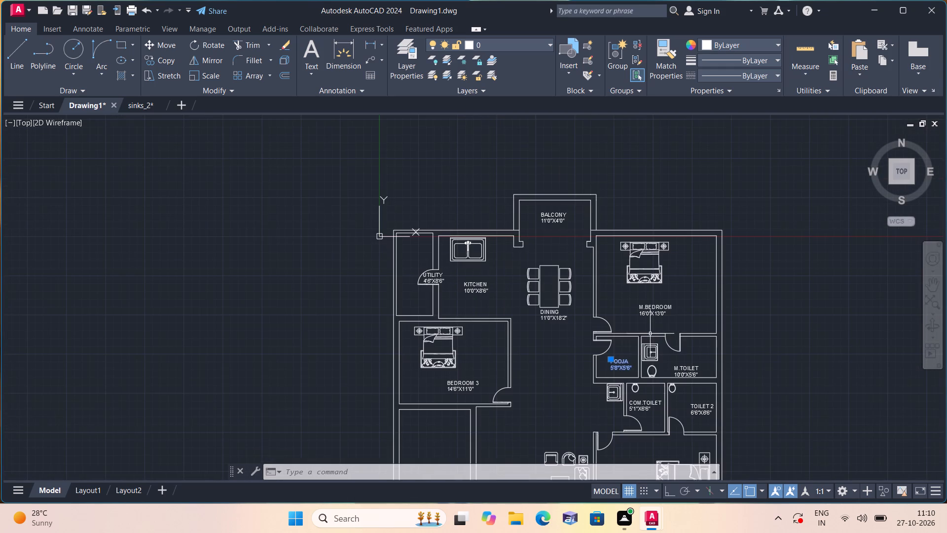
pyautogui.press('Escape')
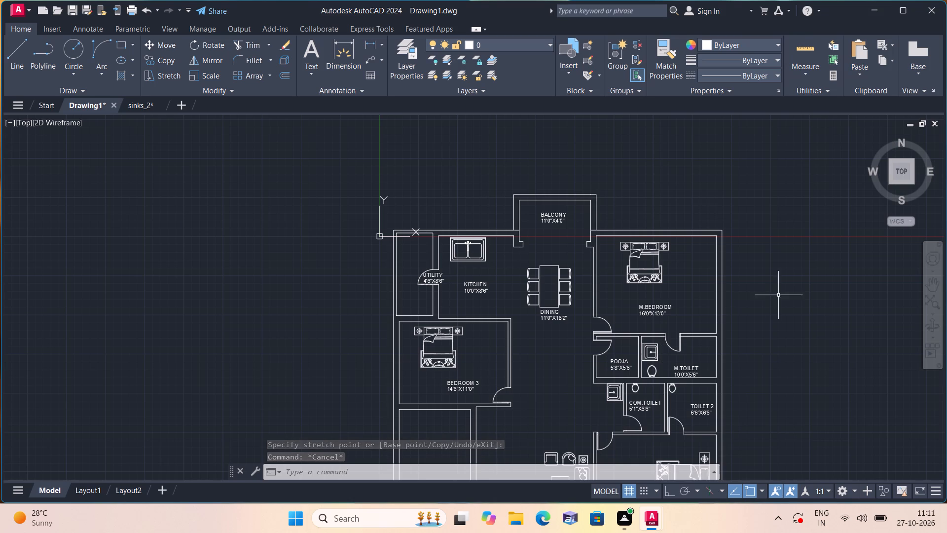
# With ortho on, draw a line 1' north from the lobby-side corner of the wall end at Unit 1's entry, continuing across the wall thickness.
pyautogui.moveTo(734, 314); pyautogui.dragTo(572, 270, button='middle')
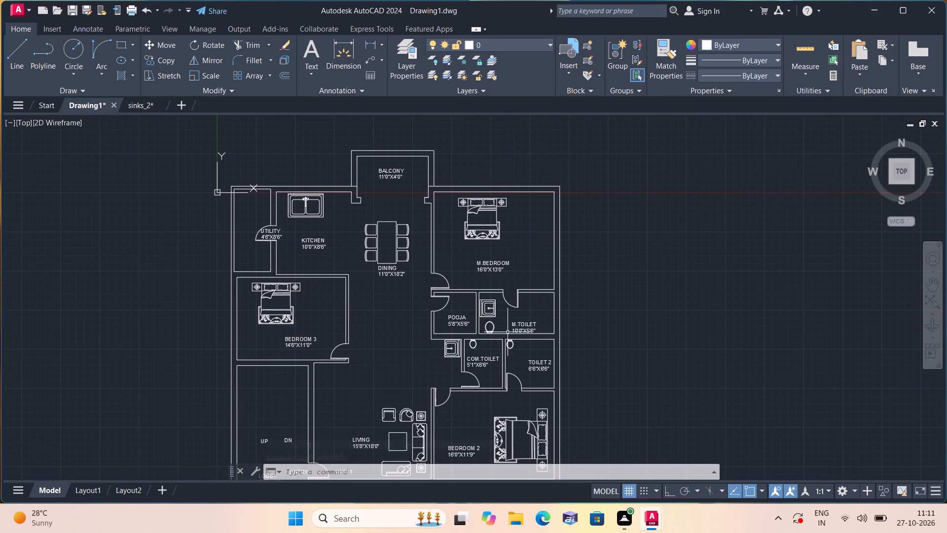
pyautogui.scroll(-1, 534, 331)
pyautogui.moveTo(523, 313); pyautogui.dragTo(513, 290, button='middle')
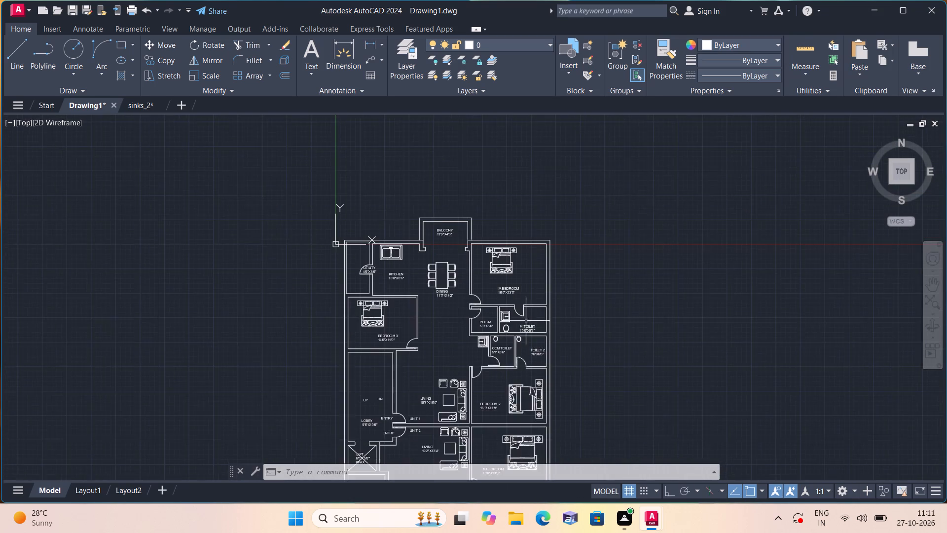
pyautogui.moveTo(513, 290); pyautogui.dragTo(526, 231, button='middle')
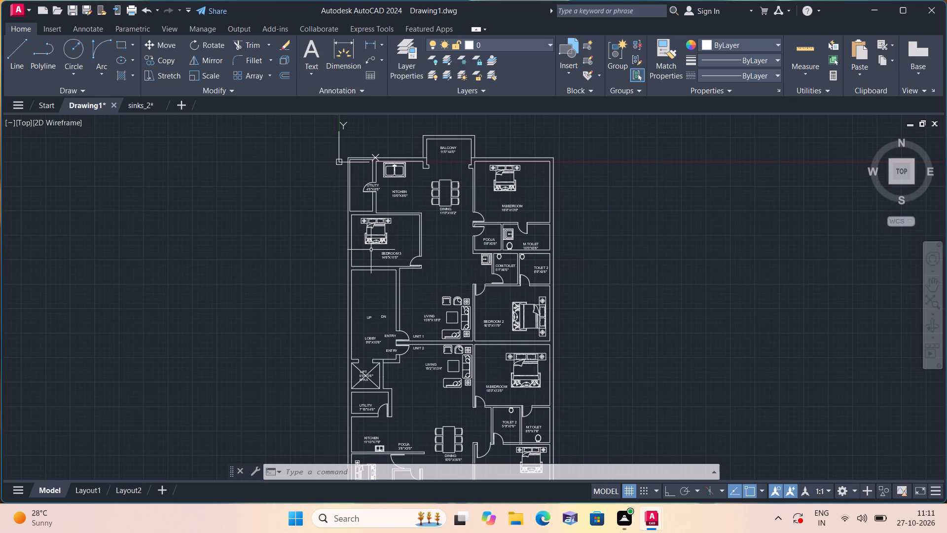
pyautogui.moveTo(372, 264); pyautogui.dragTo(478, 197, button='middle')
pyautogui.scroll(2, 474, 245)
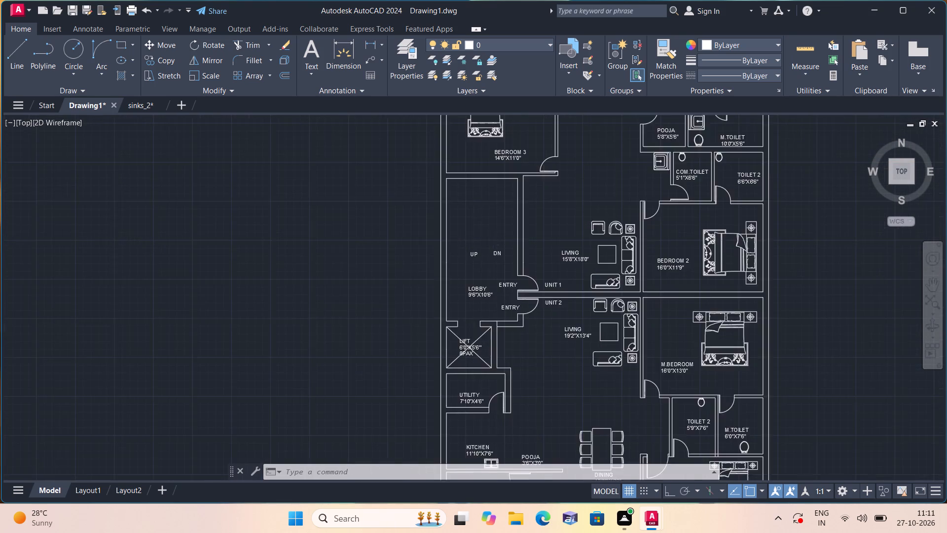
pyautogui.scroll(1, 478, 239)
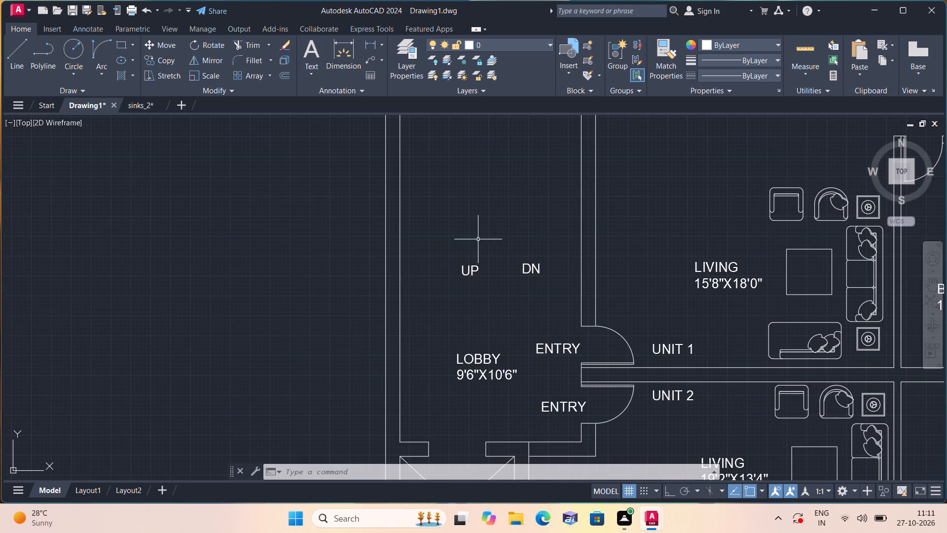
pyautogui.press('l')
pyautogui.press('space')
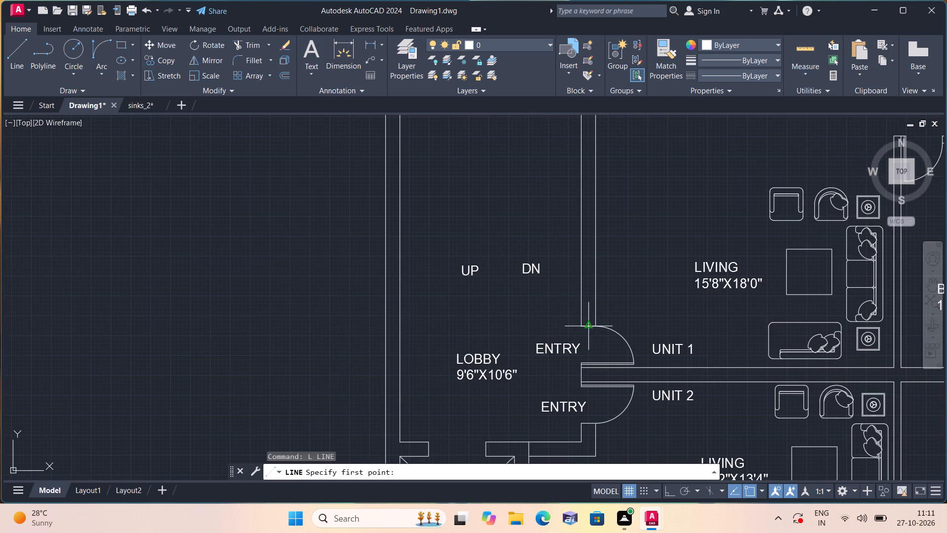
pyautogui.scroll(1, 589, 327)
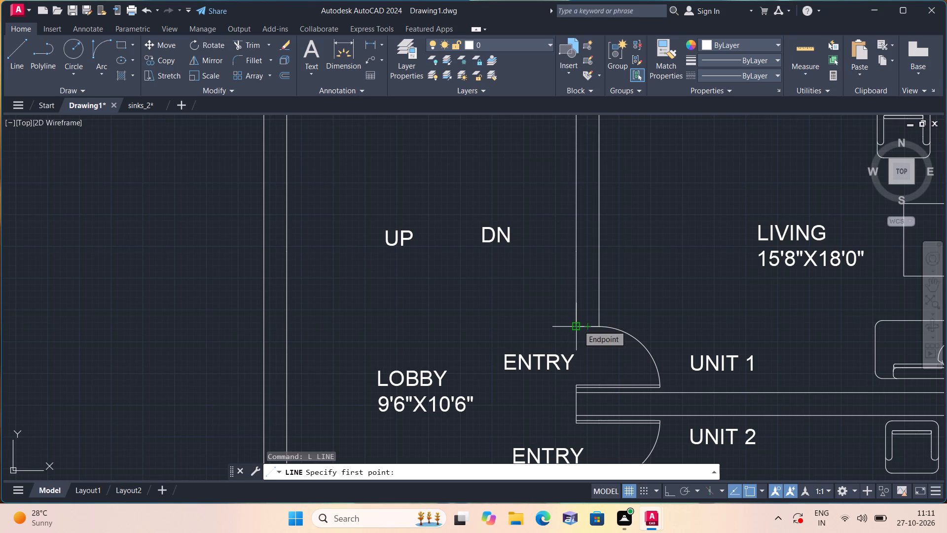
pyautogui.press('F8')
pyautogui.click(578, 325)
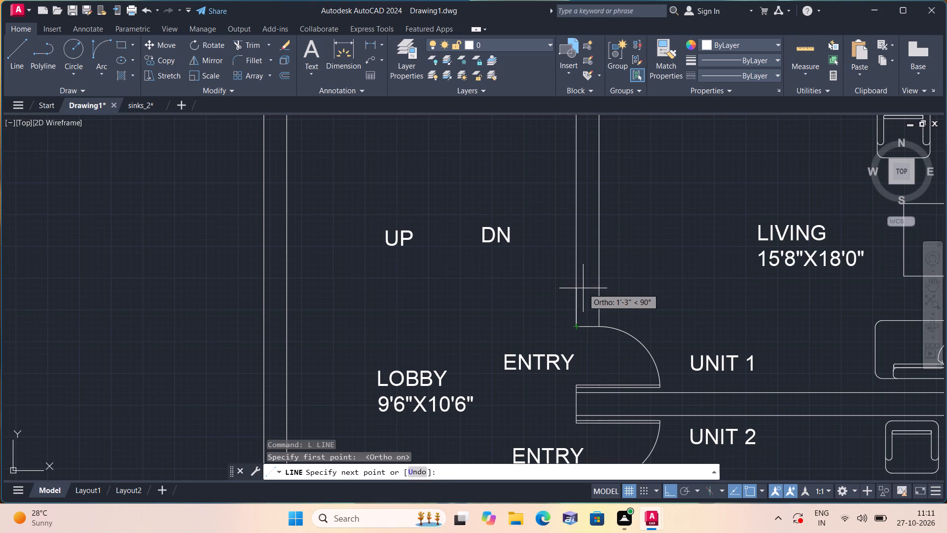
pyautogui.write("1'")
pyautogui.press('space')
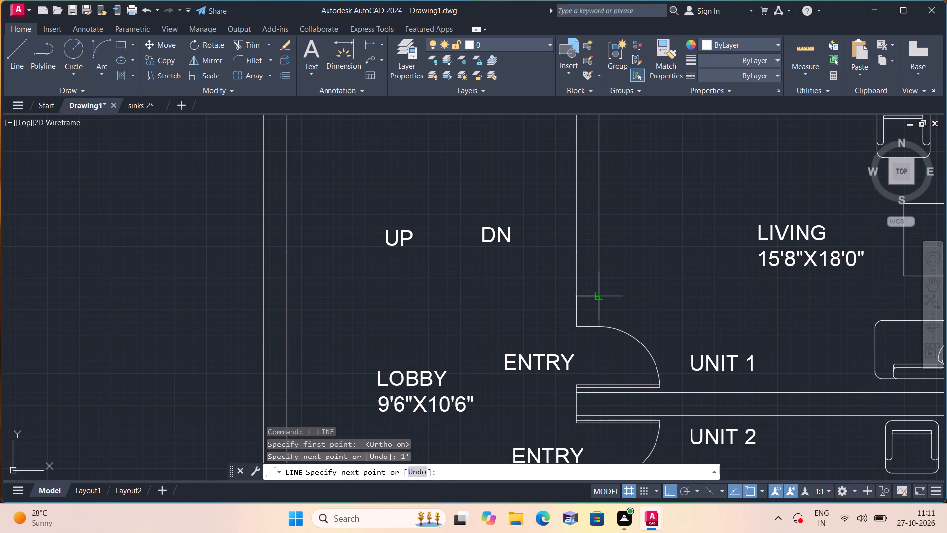
pyautogui.click(600, 295)
pyautogui.press('space')
# Draw a line from the midpoint of the new cross line south to the wall end beside Unit 1's entry door.
pyautogui.scroll(1, 584, 298)
pyautogui.press('space')
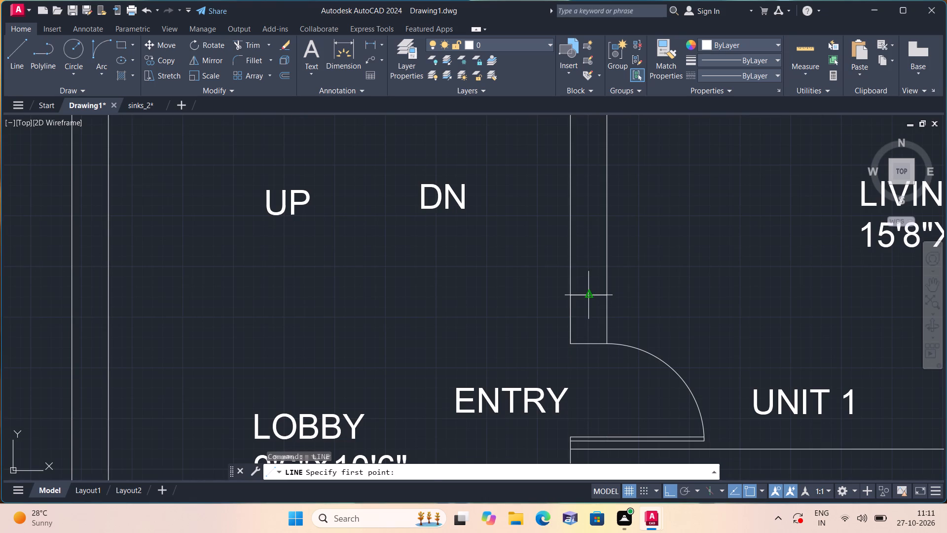
pyautogui.click(589, 293)
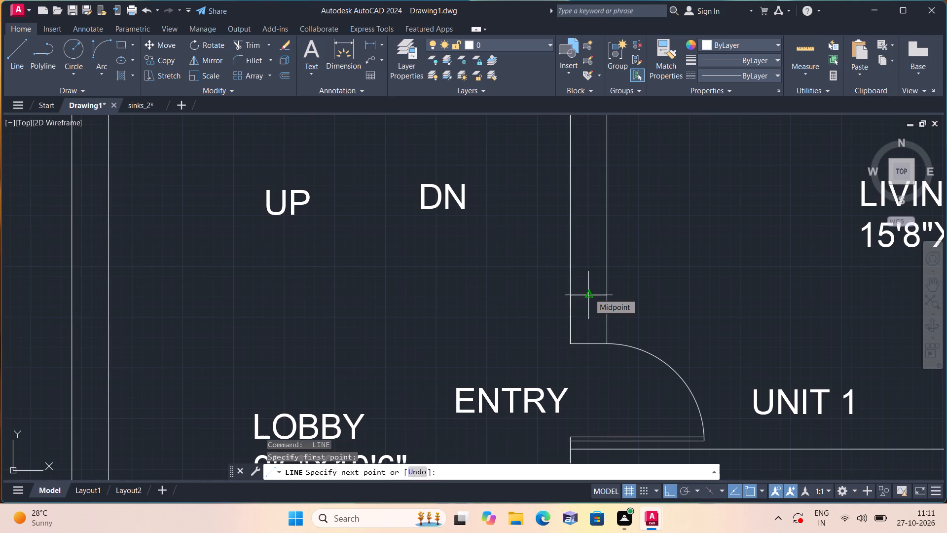
pyautogui.click(588, 342)
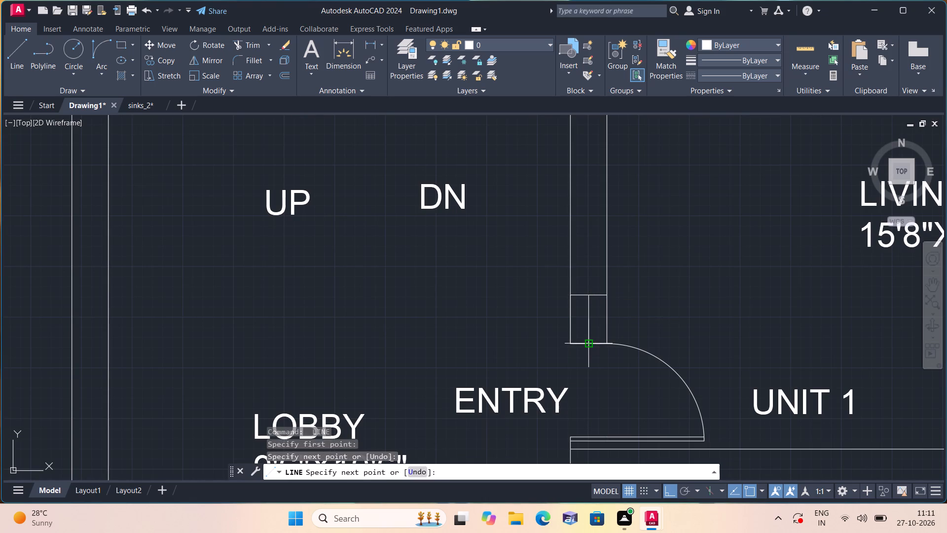
pyautogui.press('space')
# Delete the short 1' line along the lobby-side wall face beside Unit 1's entry.
pyautogui.scroll(1, 578, 323)
pyautogui.click(566, 313)
pyautogui.scroll(-1, 566, 313)
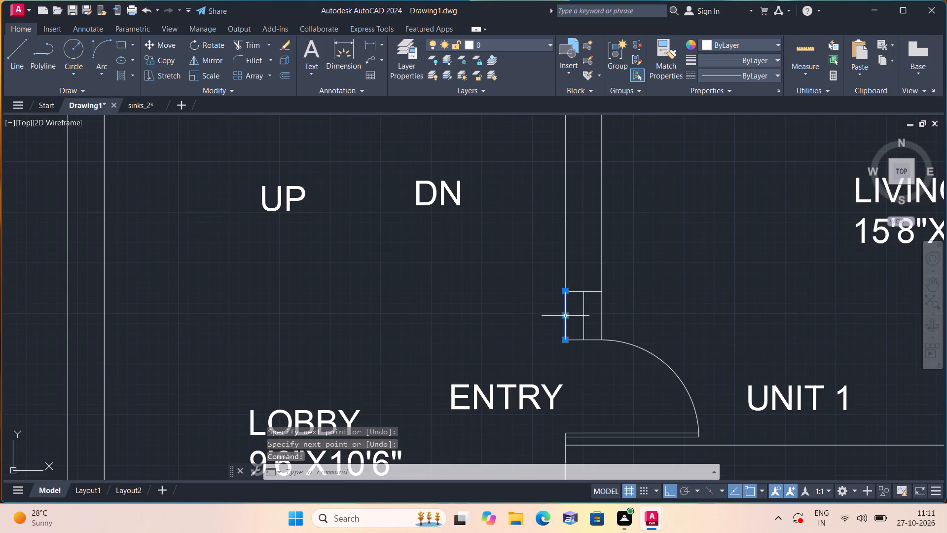
pyautogui.press('Delete')
# Draw a vertical line from the midpoint of the wall end at Unit 2's entry south to the wall's outer face.
pyautogui.scroll(-2, 589, 336)
pyautogui.moveTo(589, 334); pyautogui.dragTo(570, 216, button='middle')
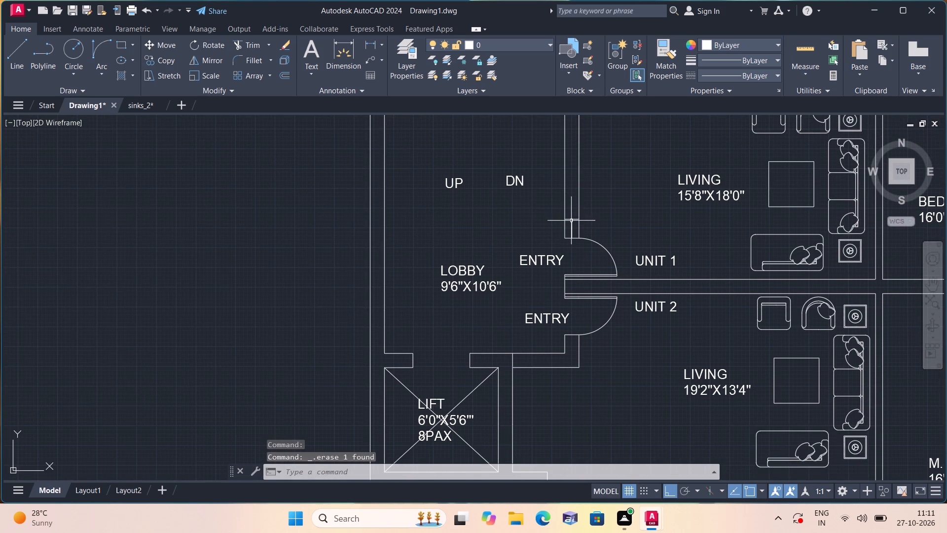
pyautogui.press('l')
pyautogui.press('space')
pyautogui.scroll(2, 575, 358)
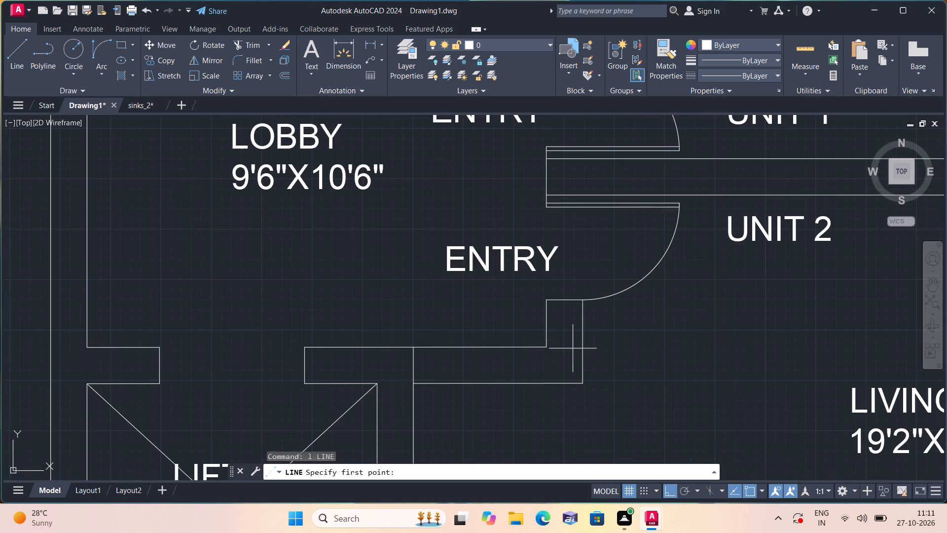
pyautogui.click(567, 300)
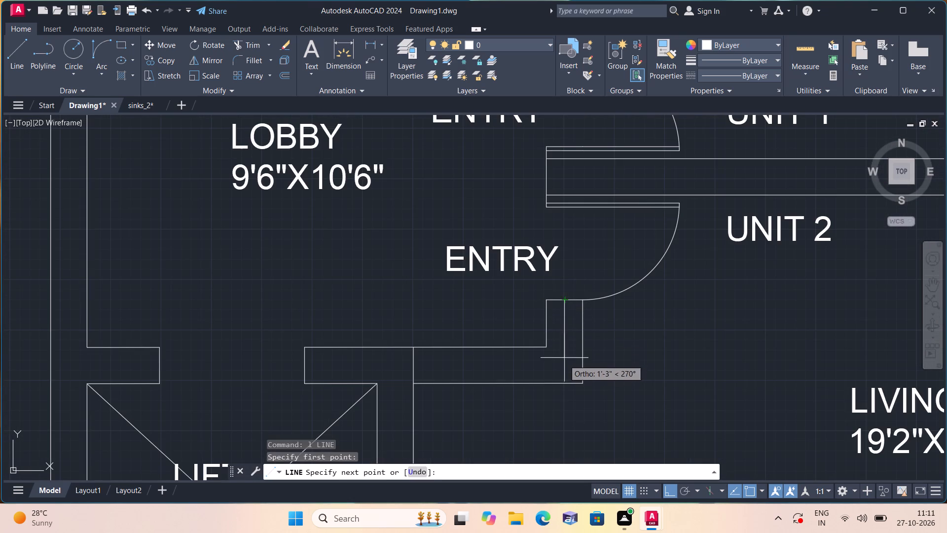
pyautogui.click(565, 381)
pyautogui.press('space')
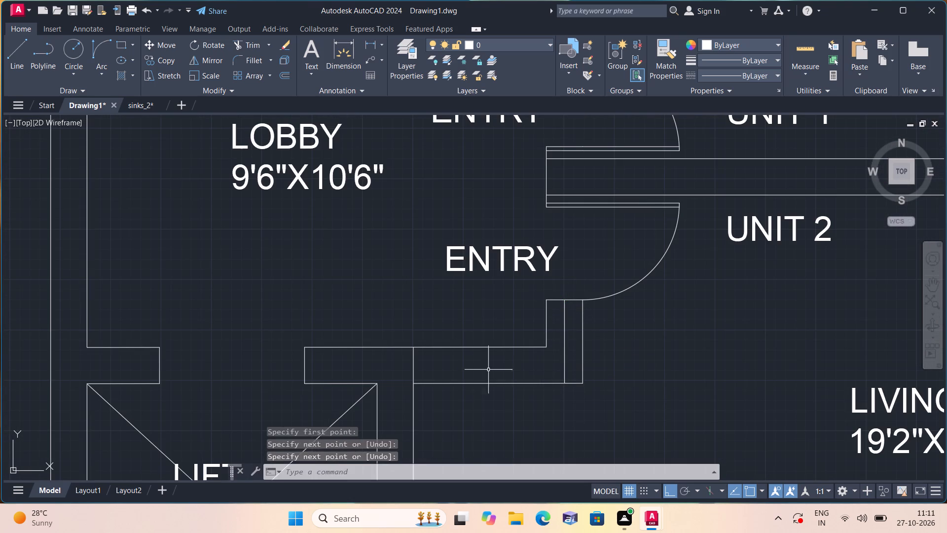
# Draw a helper line across the wall east of the lift, and a centre line from its midpoint east to the new vertical line.
pyautogui.press('space')
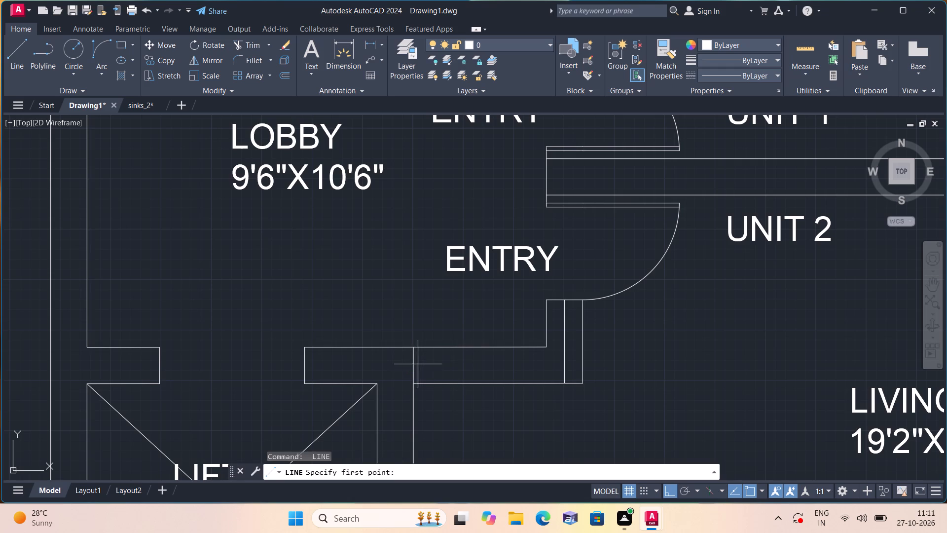
pyautogui.click(412, 350)
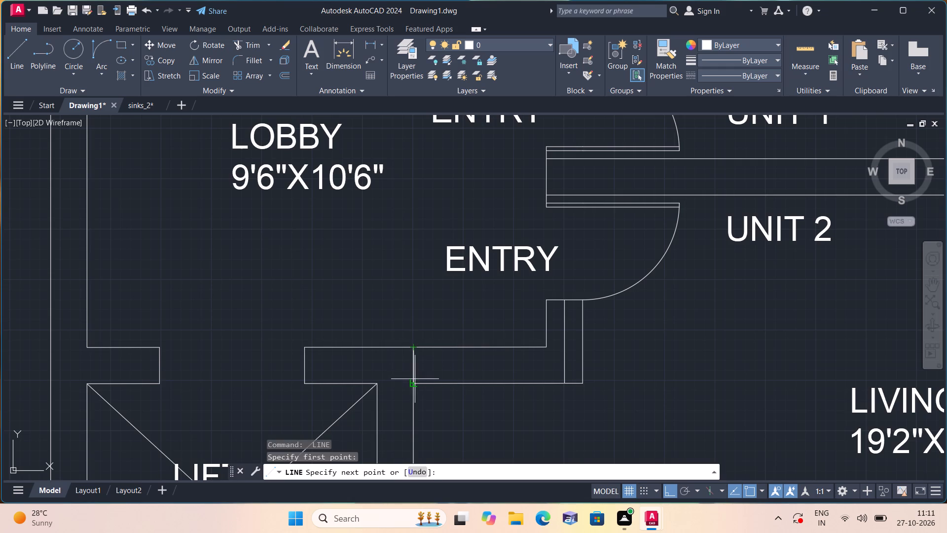
pyautogui.click(415, 381)
pyautogui.press('space')
pyautogui.press('space')
pyautogui.click(414, 366)
pyautogui.click(565, 364)
pyautogui.press('space')
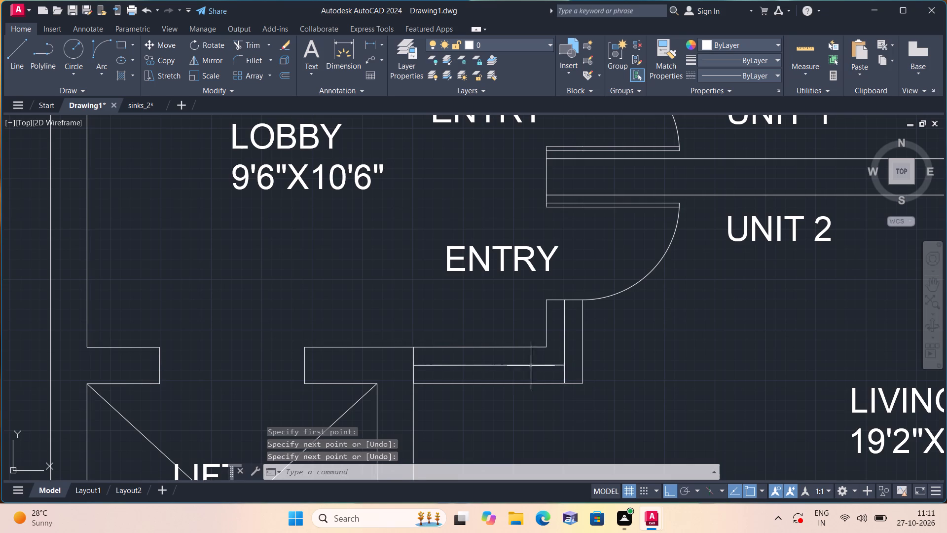
# Delete the helper line drawn across the wall thickness east of the lift.
pyautogui.scroll(2, 461, 365)
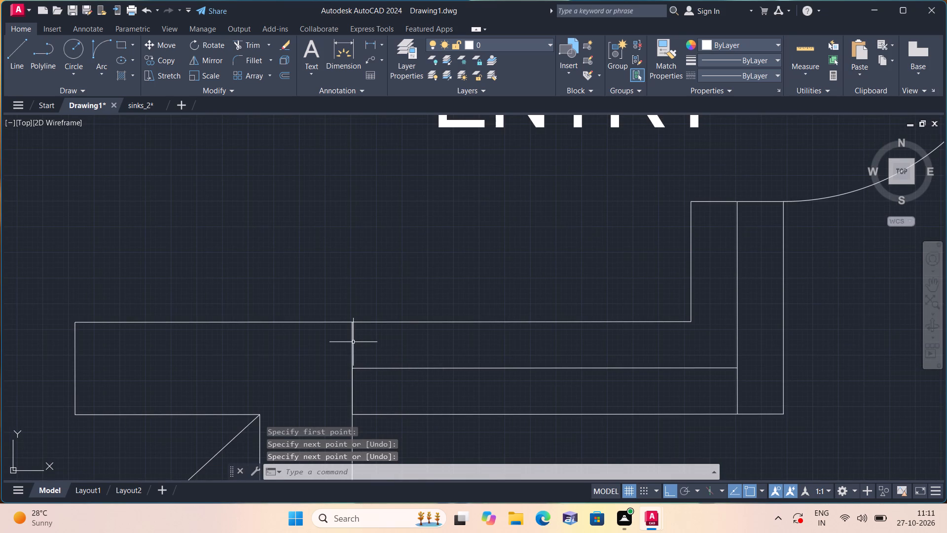
pyautogui.click(353, 342)
pyautogui.press('Delete')
# Trim the vertical centre line's stub south of the horizontal centre line in the wall corner by Unit 2's entry.
pyautogui.scroll(-1, 425, 322)
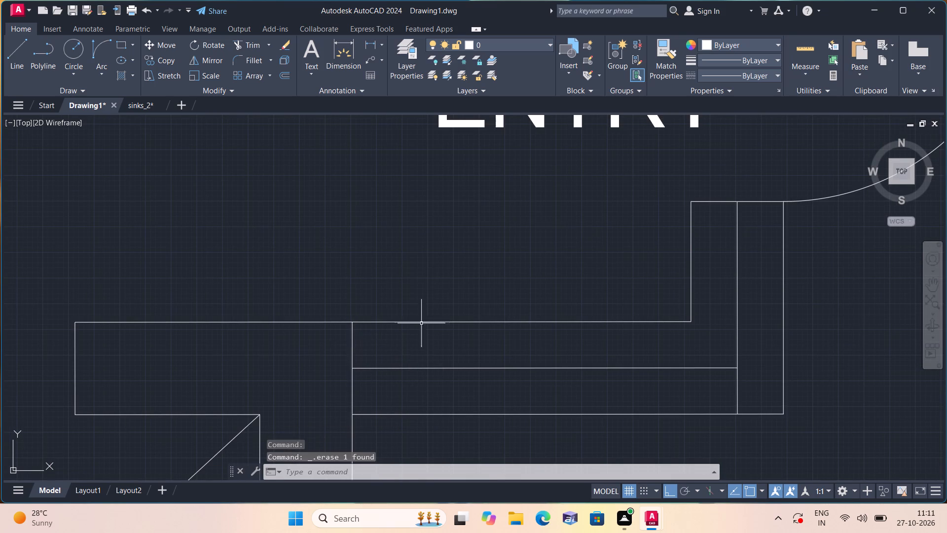
pyautogui.write('trim')
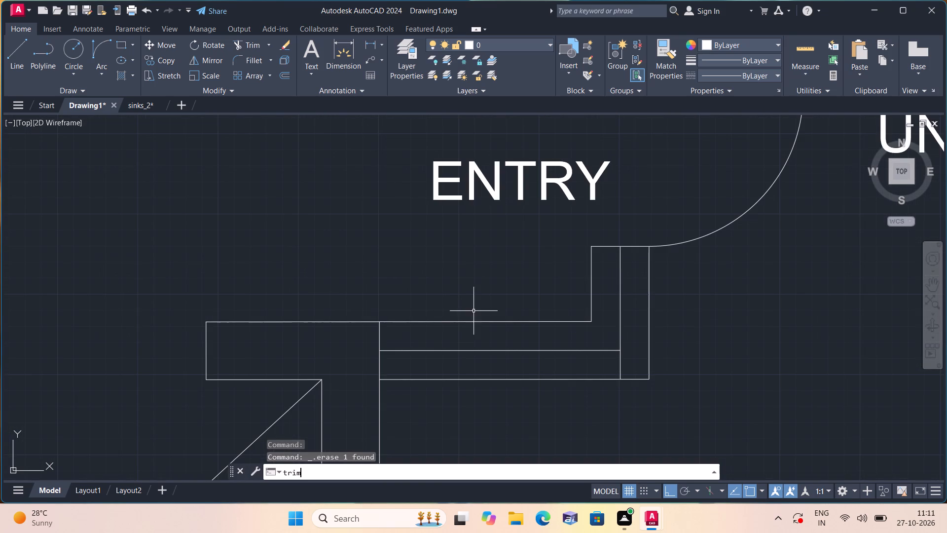
pyautogui.press('space')
pyautogui.click(620, 365)
pyautogui.press('space')
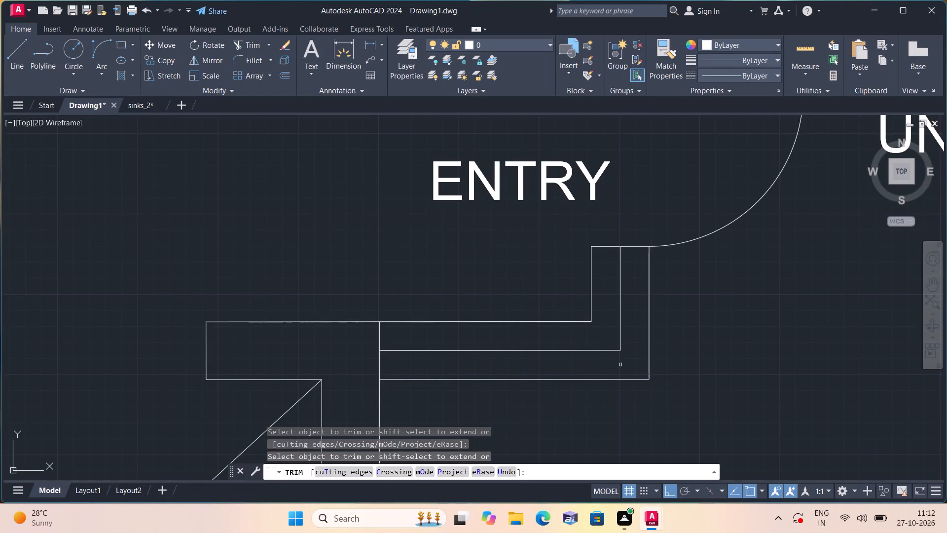
# From the midpoint of the lobby's east wall face north of Unit 1's entry, draw a line 1' west and on north to the lobby's north wall.
pyautogui.scroll(-4, 620, 353)
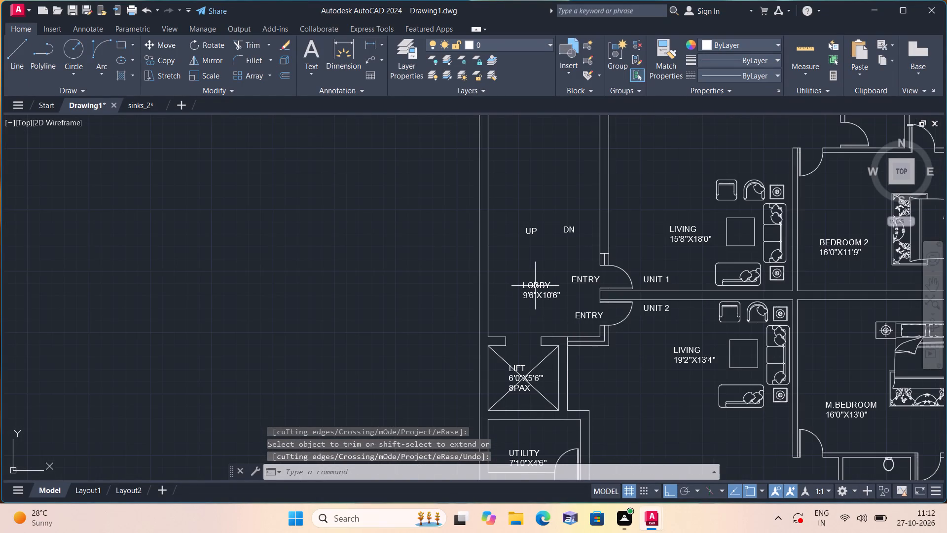
pyautogui.scroll(-1, 536, 286)
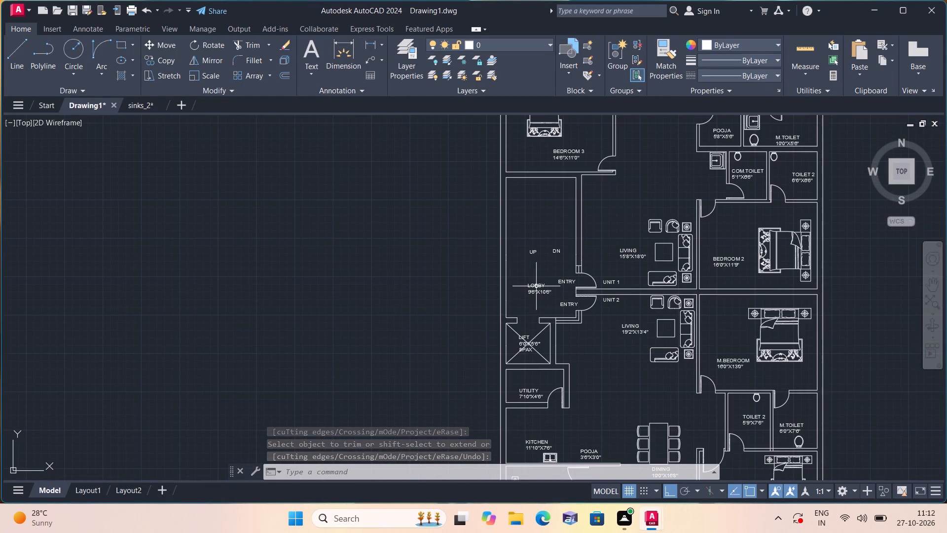
pyautogui.moveTo(547, 286); pyautogui.dragTo(615, 317, button='middle')
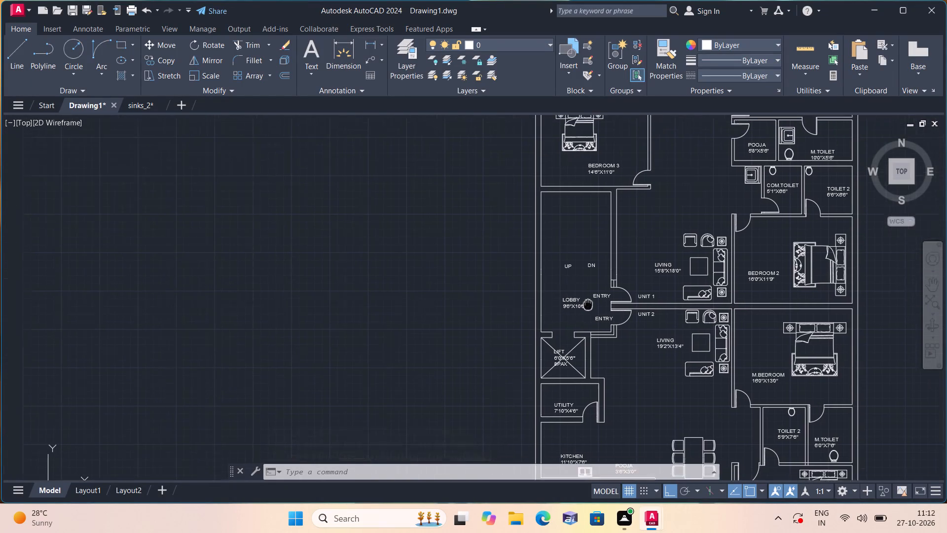
pyautogui.moveTo(615, 317); pyautogui.dragTo(690, 340, button='middle')
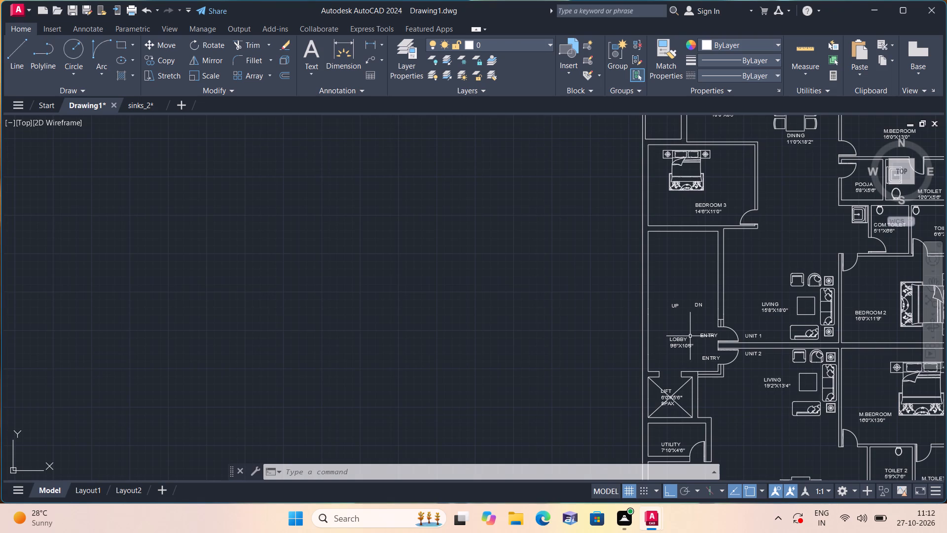
pyautogui.press('l')
pyautogui.press('space')
pyautogui.moveTo(690, 293); pyautogui.dragTo(667, 296, button='middle')
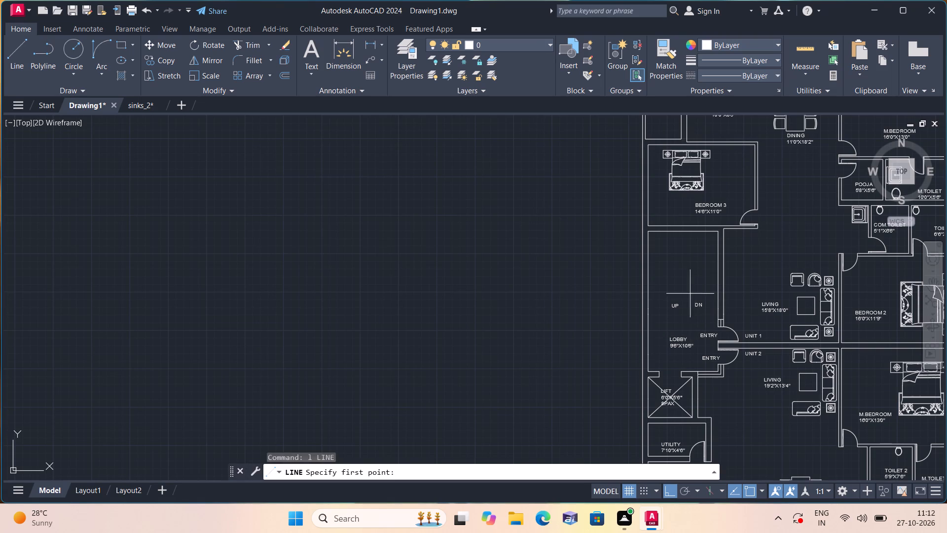
pyautogui.moveTo(667, 296); pyautogui.dragTo(520, 324, button='middle')
pyautogui.scroll(1, 537, 330)
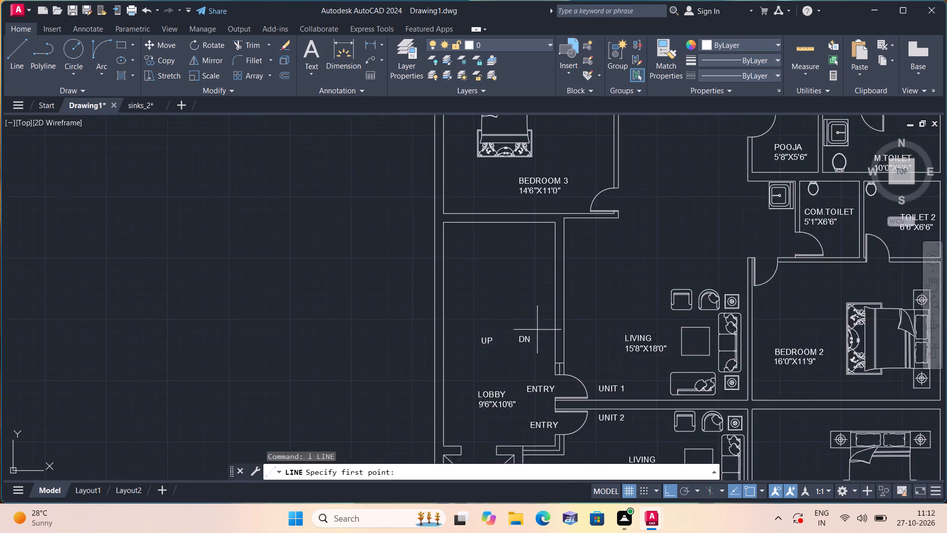
pyautogui.scroll(2, 537, 330)
pyautogui.scroll(1, 574, 394)
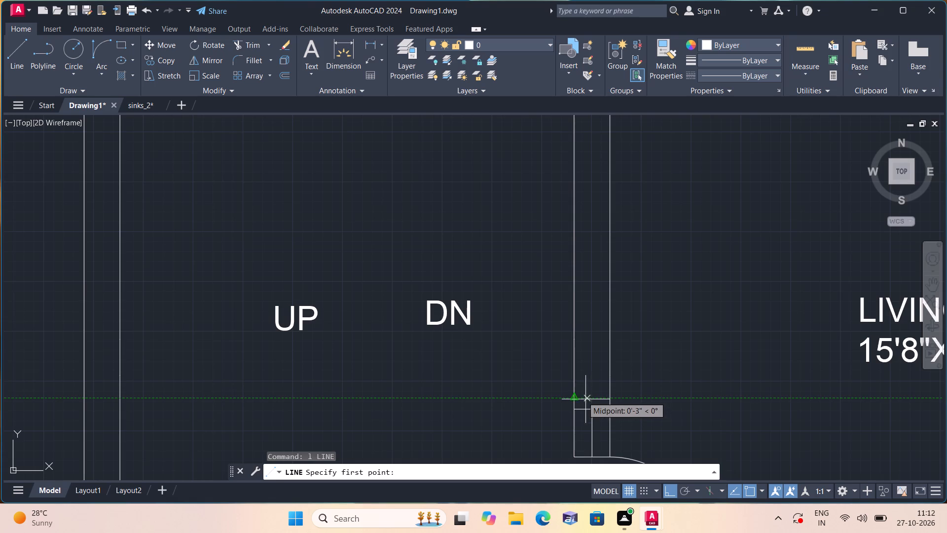
pyautogui.click(573, 397)
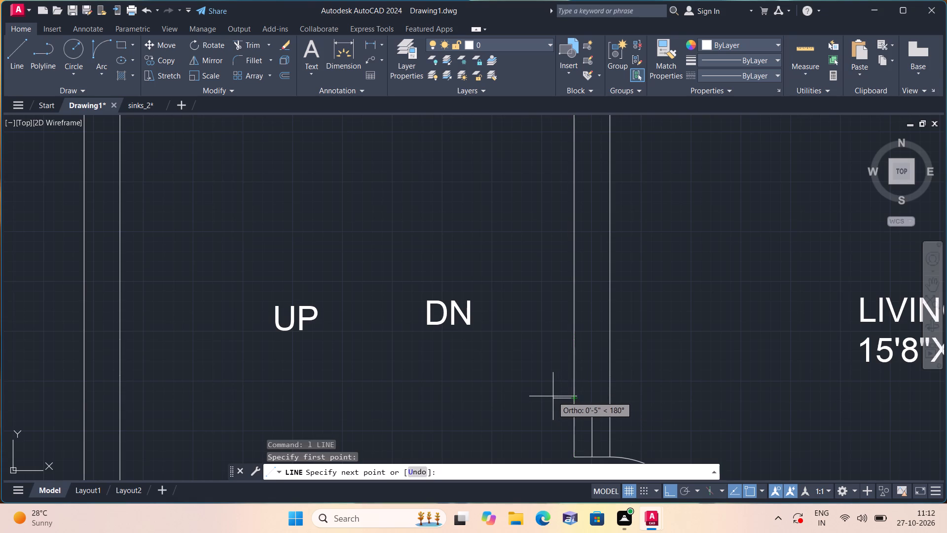
pyautogui.write("1'")
pyautogui.press('space')
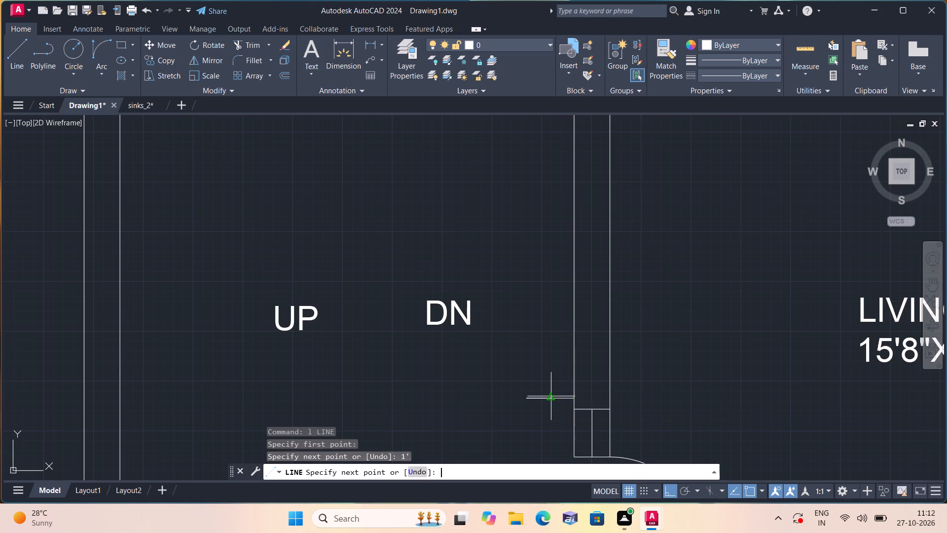
pyautogui.moveTo(530, 278); pyautogui.dragTo(525, 365, button='middle')
pyautogui.scroll(-2, 525, 365)
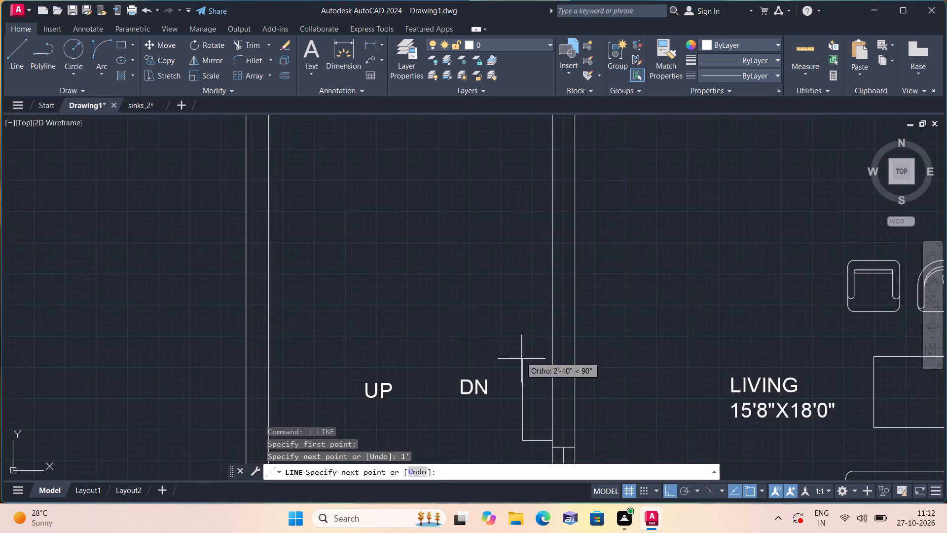
pyautogui.click(518, 180)
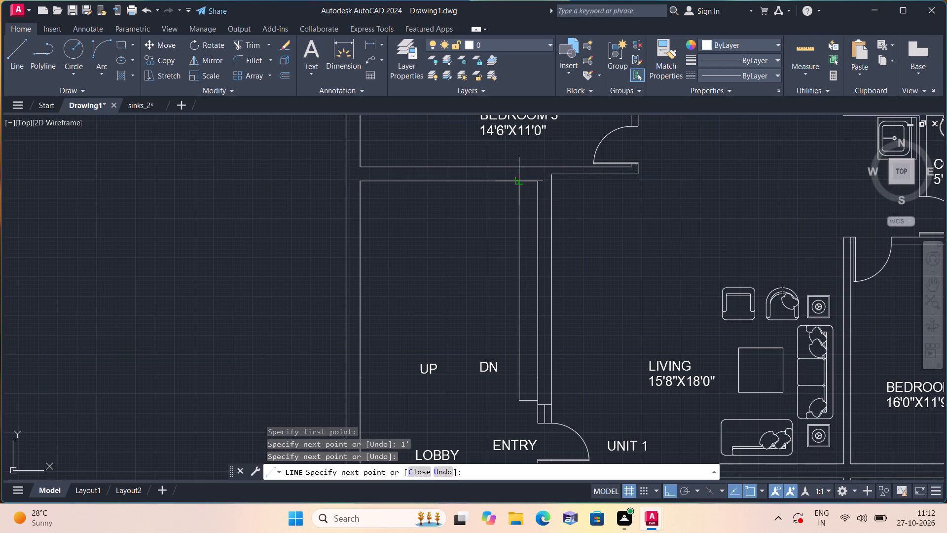
pyautogui.press('space')
# Draw a diagonal from the northeast corner to the southwest corner of the narrow rectangle along the lobby's east wall.
pyautogui.scroll(1, 517, 183)
pyautogui.scroll(-1, 543, 223)
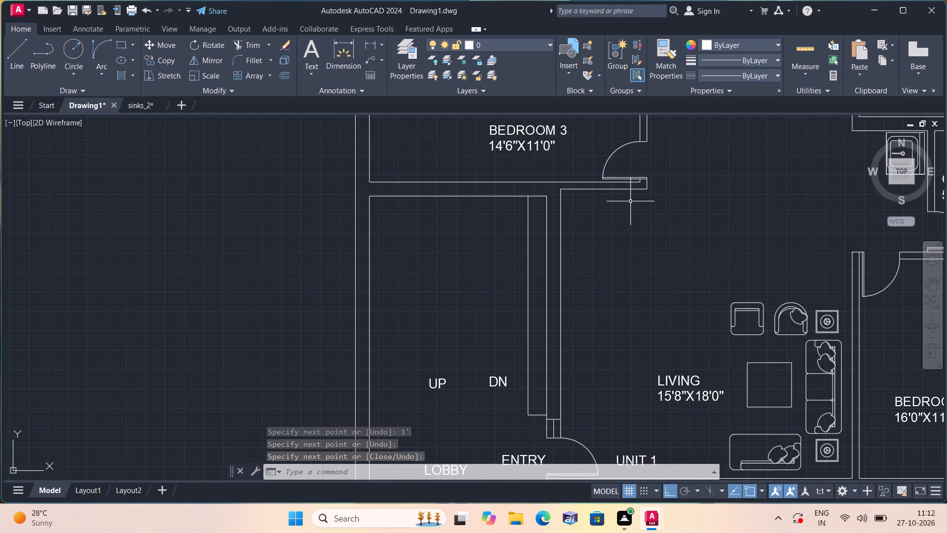
pyautogui.press('space')
pyautogui.scroll(1, 584, 195)
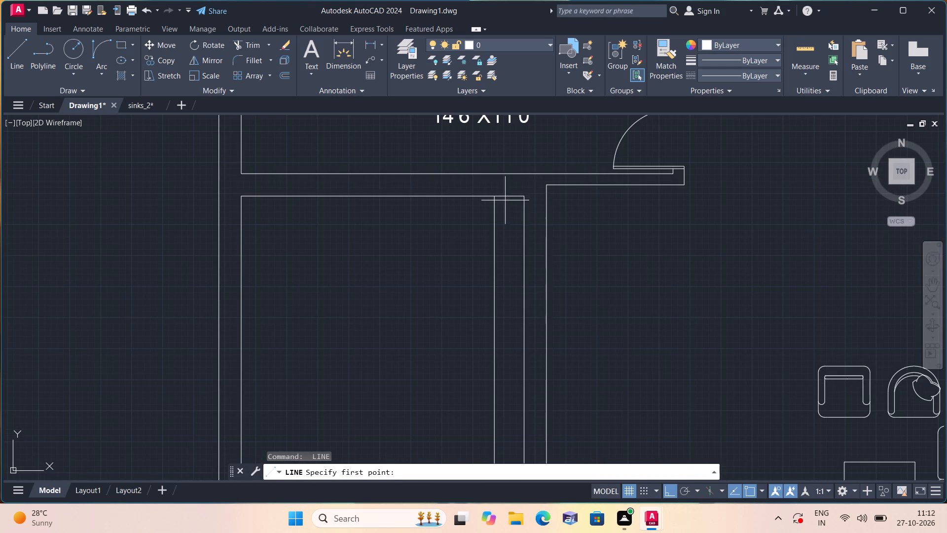
pyautogui.click(524, 198)
pyautogui.moveTo(523, 298); pyautogui.dragTo(505, 168, button='middle')
pyautogui.scroll(-1, 520, 297)
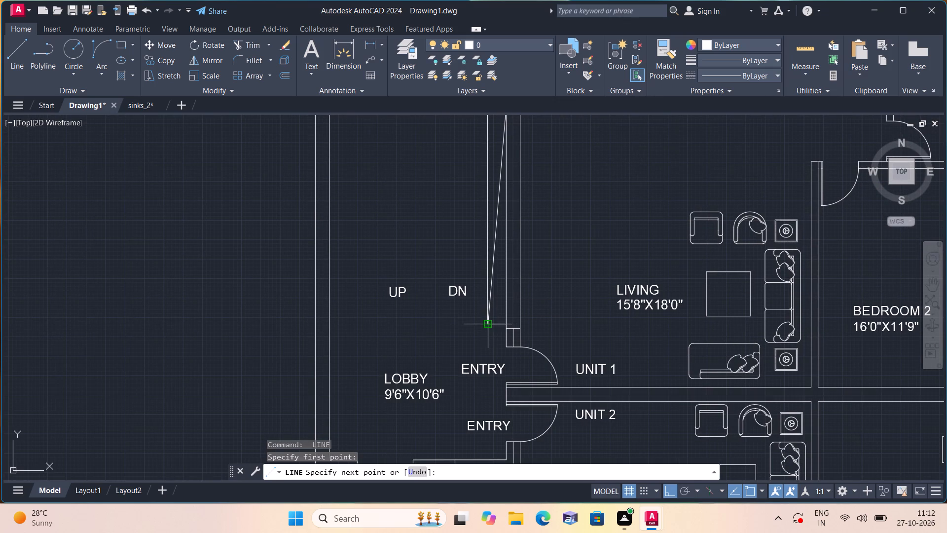
pyautogui.click(491, 325)
pyautogui.press('space')
# Draw the opposite diagonal from the narrow rectangle's southeast corner to its northwest corner.
pyautogui.press('space')
pyautogui.click(508, 326)
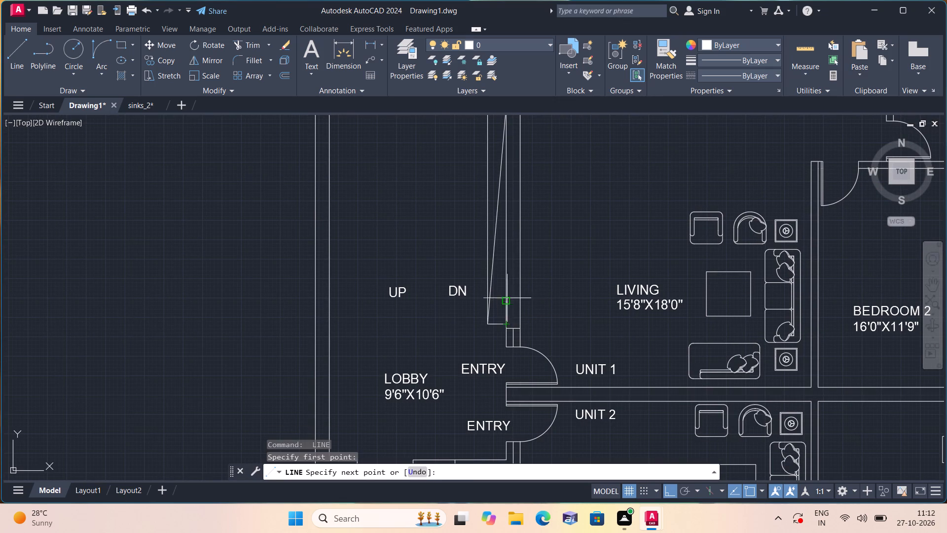
pyautogui.moveTo(486, 182); pyautogui.dragTo(520, 315, button='middle')
pyautogui.scroll(-1, 486, 182)
pyautogui.scroll(2, 525, 283)
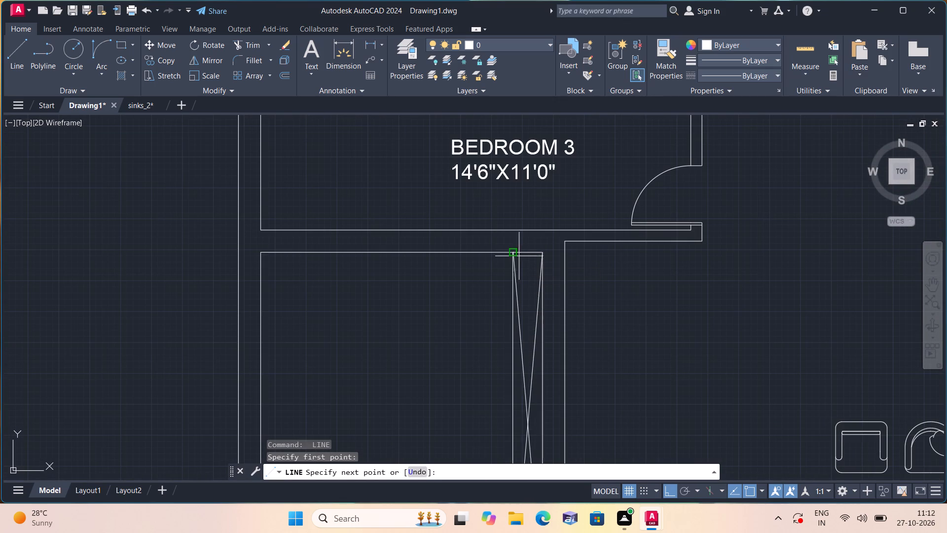
pyautogui.click(514, 252)
pyautogui.press('space')
# Offset the west and south sides of the crossed rectangle along the lobby's east wall outward by 1".
pyautogui.scroll(-2, 539, 264)
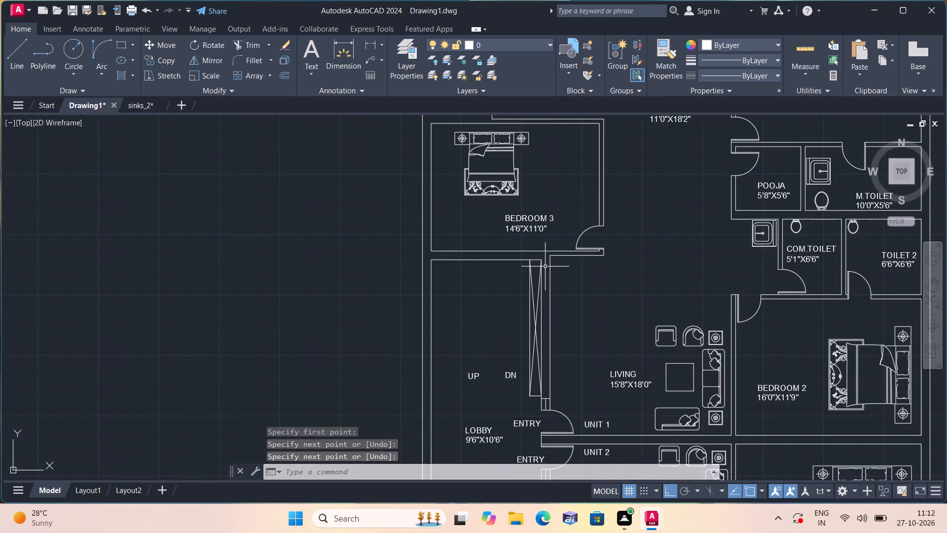
pyautogui.write('off')
pyautogui.press('space')
pyautogui.press('2')
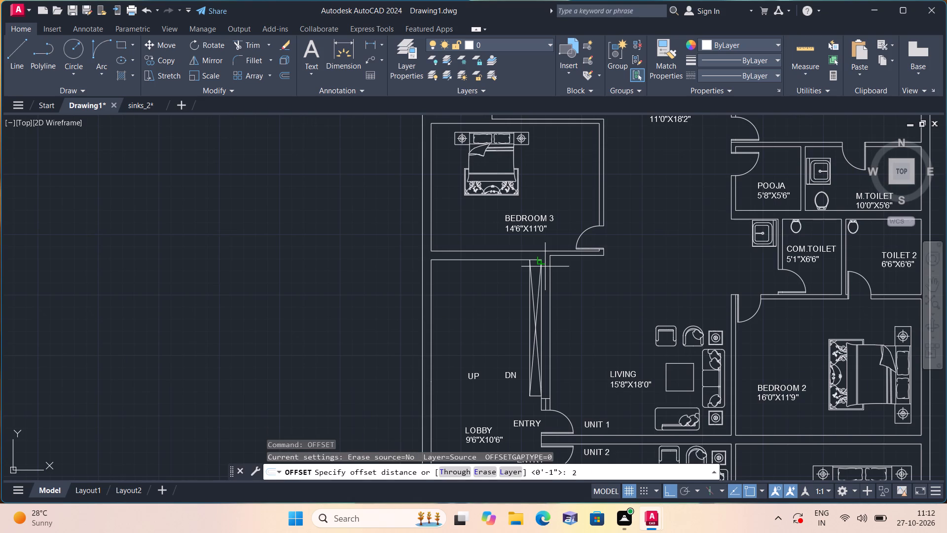
pyautogui.press('BackSpace')
pyautogui.write('1"')
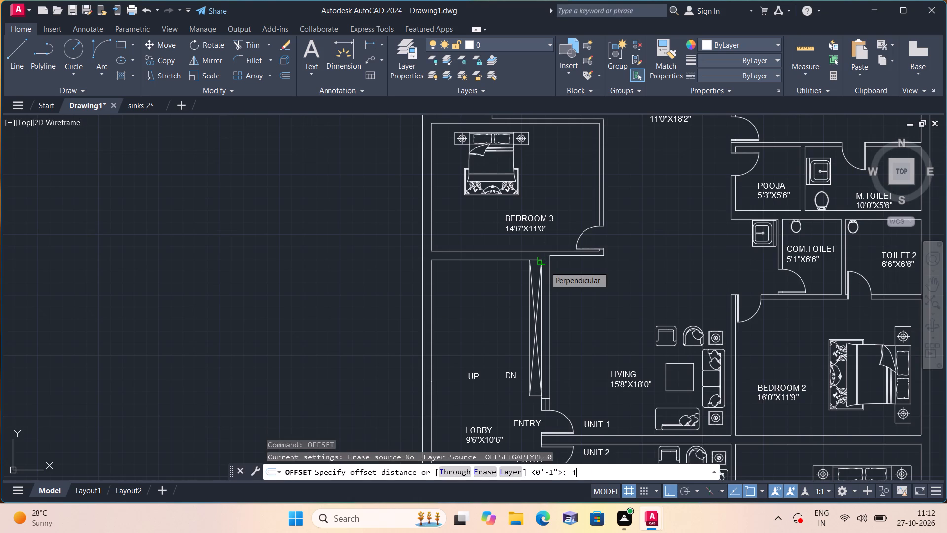
pyautogui.press('space')
pyautogui.scroll(1, 532, 300)
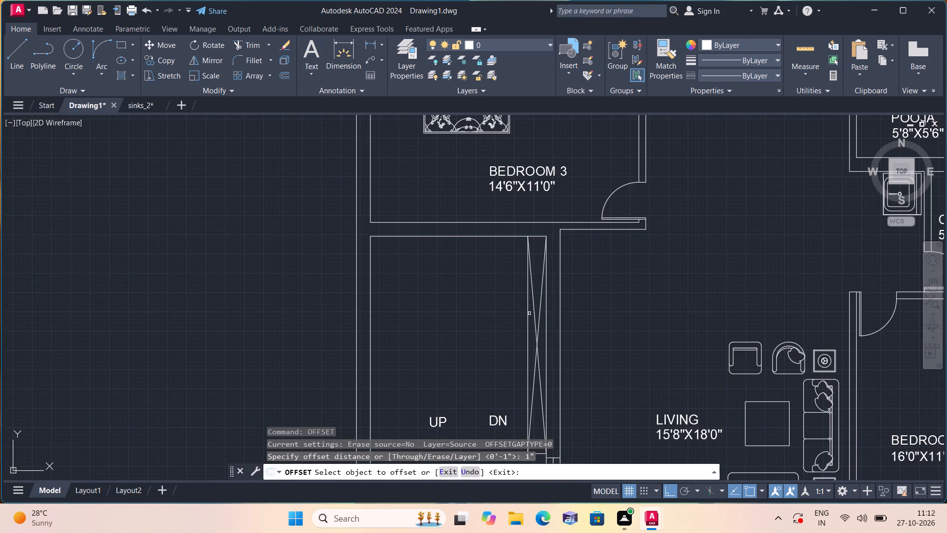
pyautogui.click(529, 313)
pyautogui.click(497, 310)
pyautogui.moveTo(495, 311); pyautogui.dragTo(466, 197, button='middle')
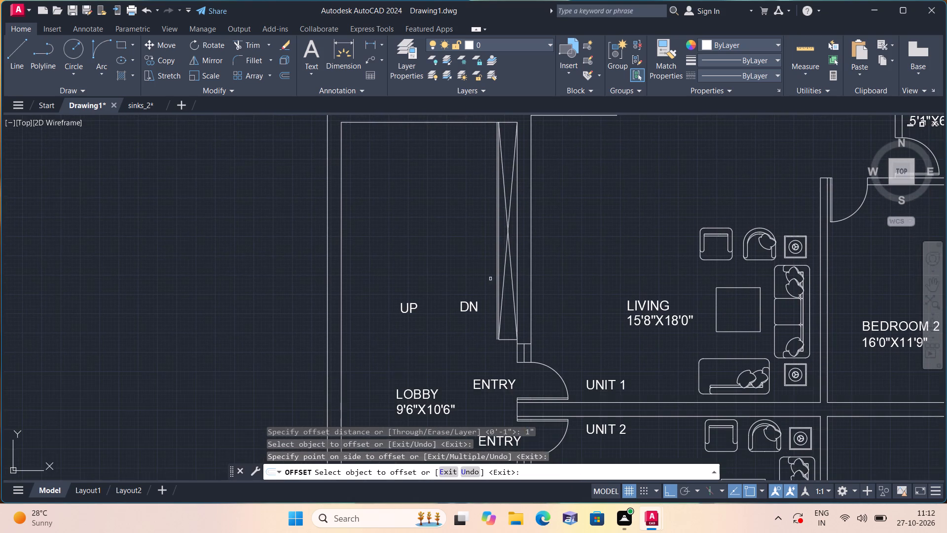
pyautogui.scroll(3, 498, 332)
pyautogui.click(510, 364)
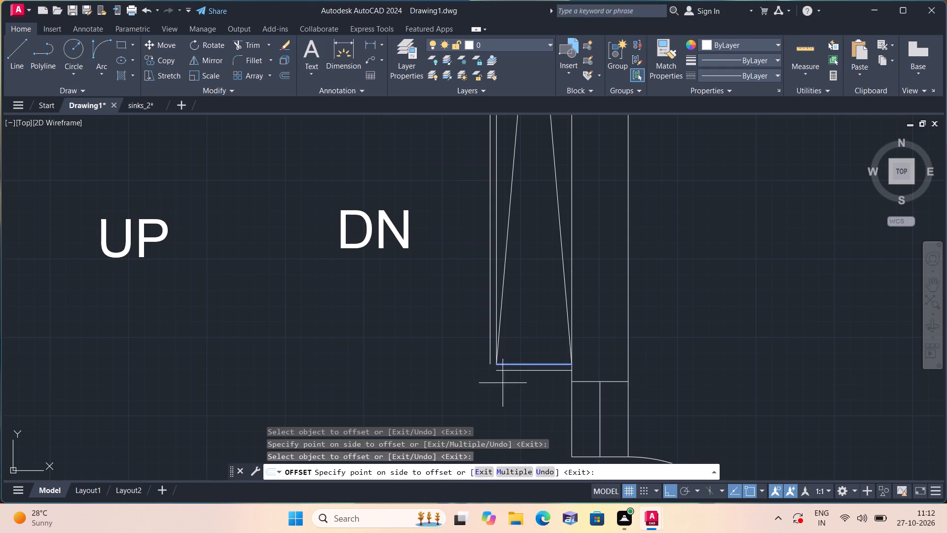
pyautogui.click(493, 396)
pyautogui.press('space')
# Draw two short lines closing the southwest corner between the crossed rectangle's outer offset lines.
pyautogui.write('l')
pyautogui.press('space')
pyautogui.scroll(2, 489, 375)
pyautogui.click(492, 352)
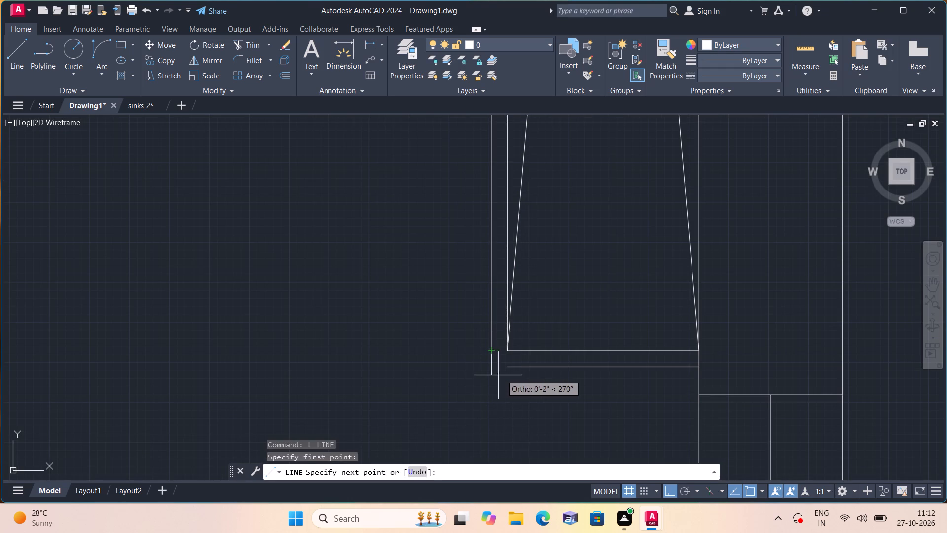
pyautogui.click(492, 369)
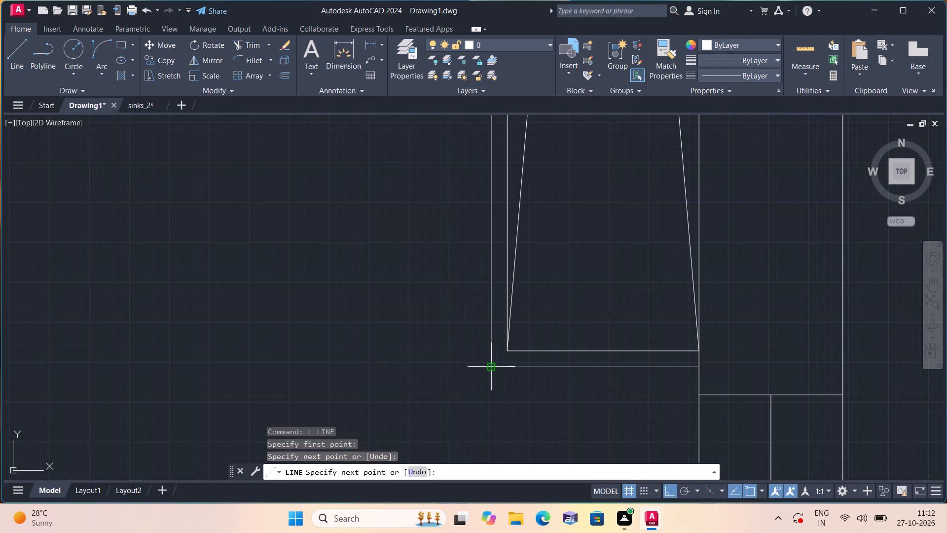
pyautogui.click(505, 369)
pyautogui.press('space')
pyautogui.scroll(-3, 504, 368)
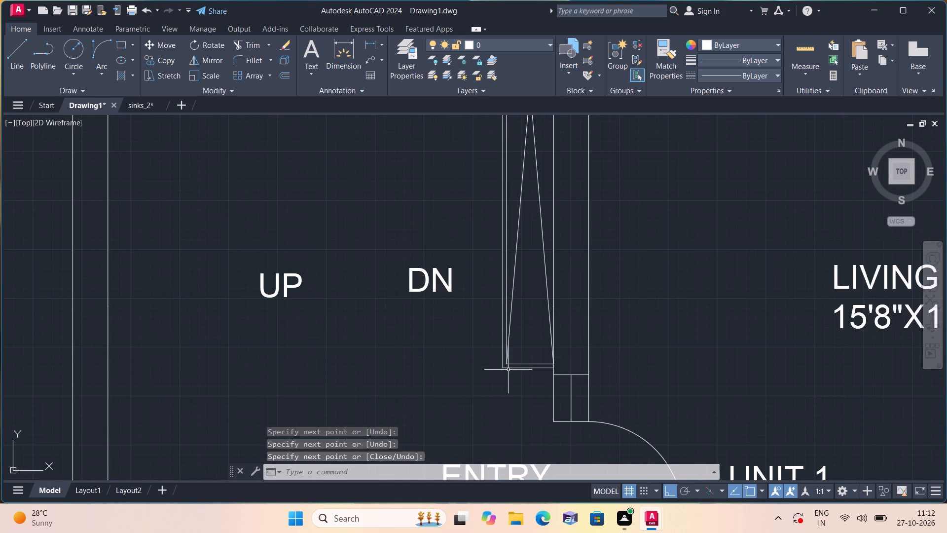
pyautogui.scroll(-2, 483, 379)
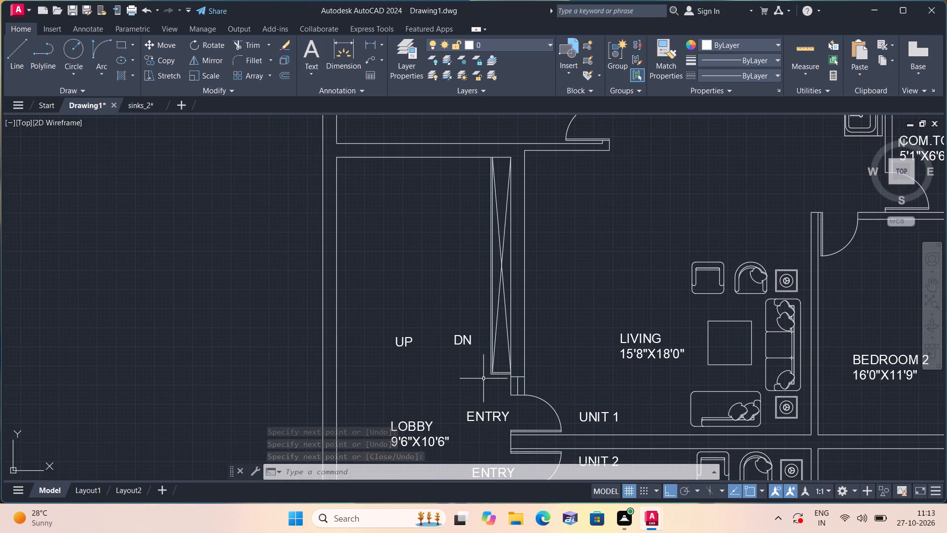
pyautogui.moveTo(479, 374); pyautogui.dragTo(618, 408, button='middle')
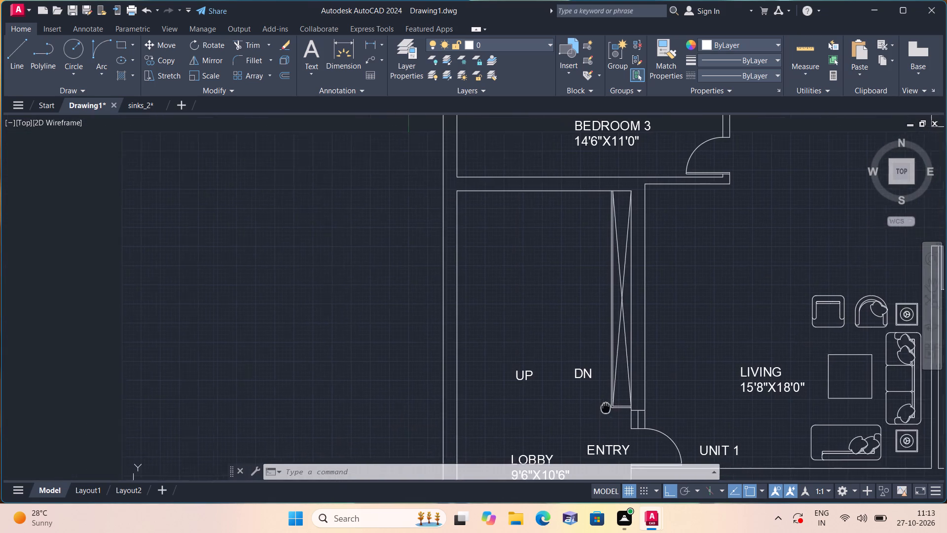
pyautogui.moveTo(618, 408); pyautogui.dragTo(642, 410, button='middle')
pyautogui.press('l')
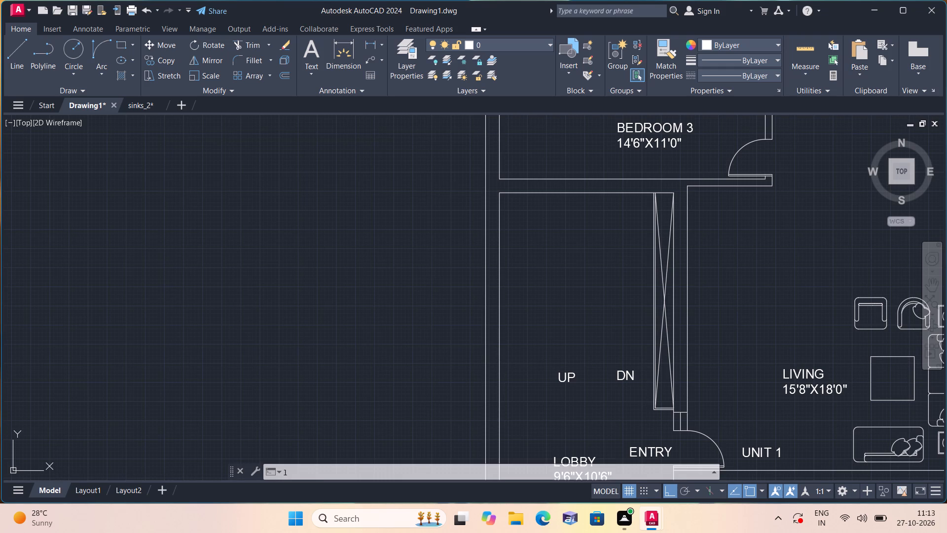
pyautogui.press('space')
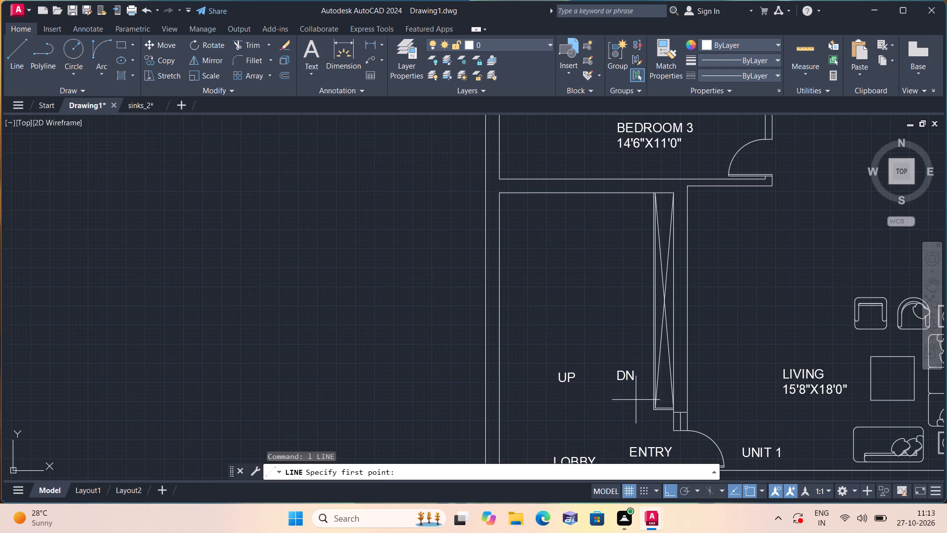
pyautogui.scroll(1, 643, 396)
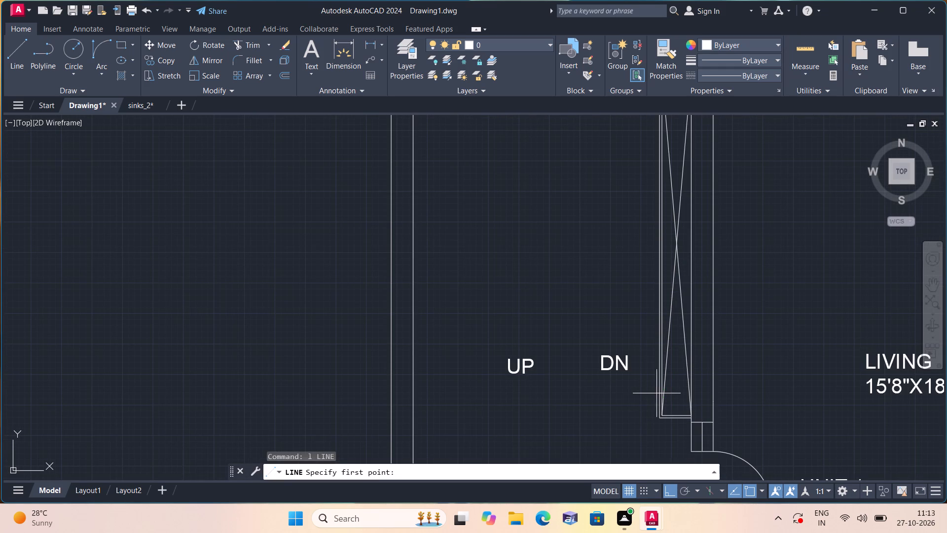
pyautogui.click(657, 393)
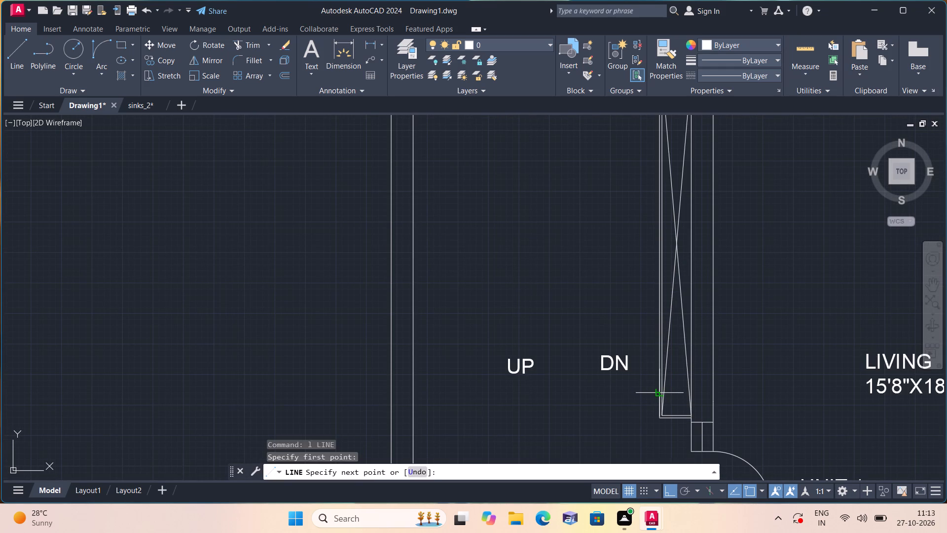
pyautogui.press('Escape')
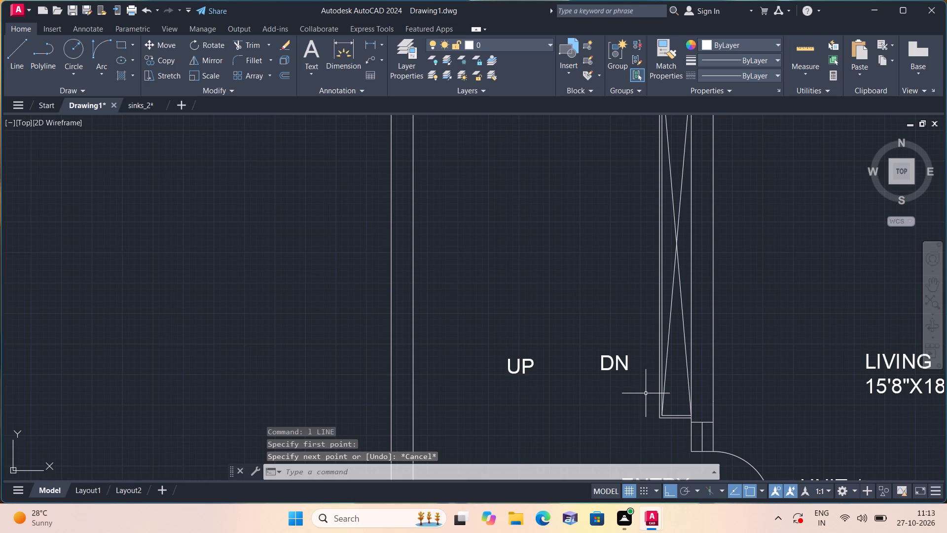
# Draw a horizontal line from the crossed rectangle's outer line at its southwest corner west to the lobby's west wall.
pyautogui.press('space')
pyautogui.scroll(1, 670, 438)
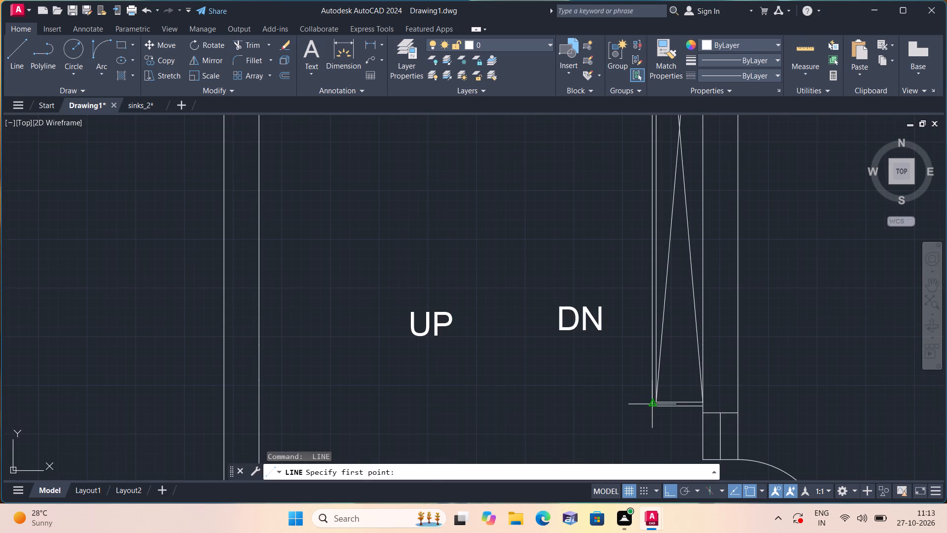
pyautogui.click(651, 405)
pyautogui.moveTo(317, 418); pyautogui.dragTo(419, 371, button='middle')
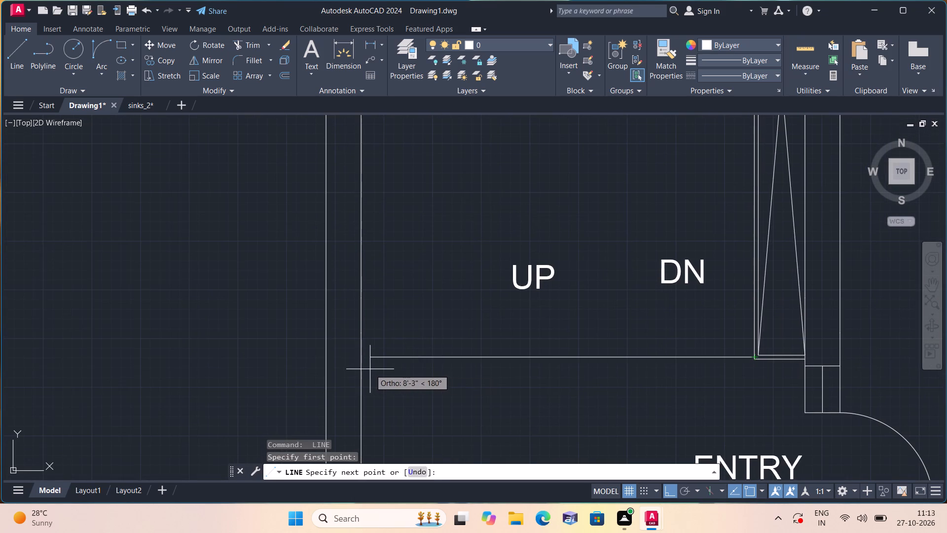
pyautogui.click(360, 357)
pyautogui.press('space')
pyautogui.scroll(-1, 436, 378)
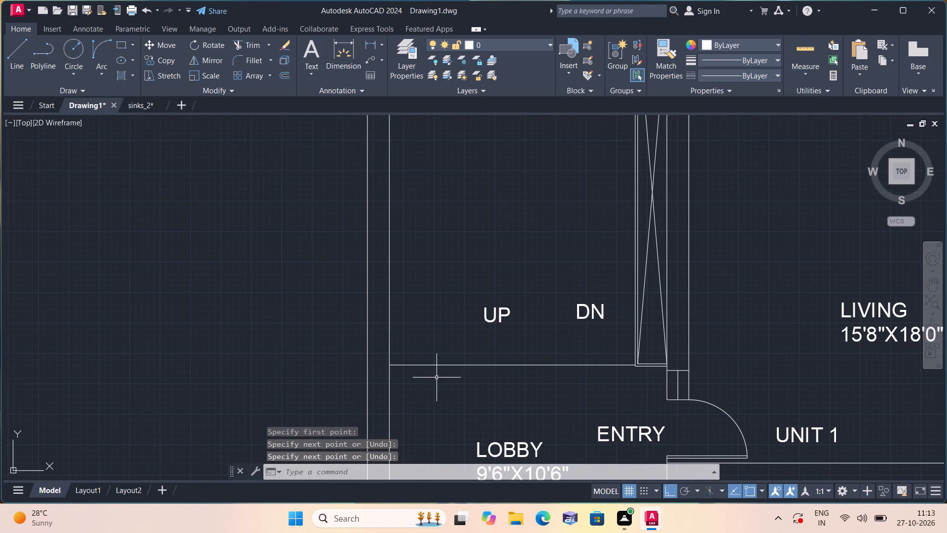
# Offset the horizontal line across the lobby north by 10", copying each new line to make three treads past the UP and DN labels.
pyautogui.write('offset')
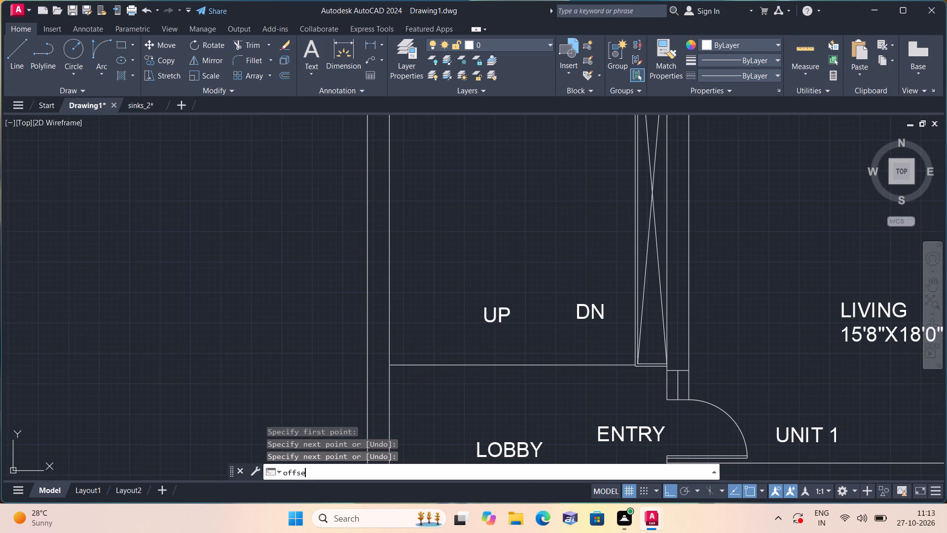
pyautogui.press('space')
pyautogui.write('10"')
pyautogui.press('space')
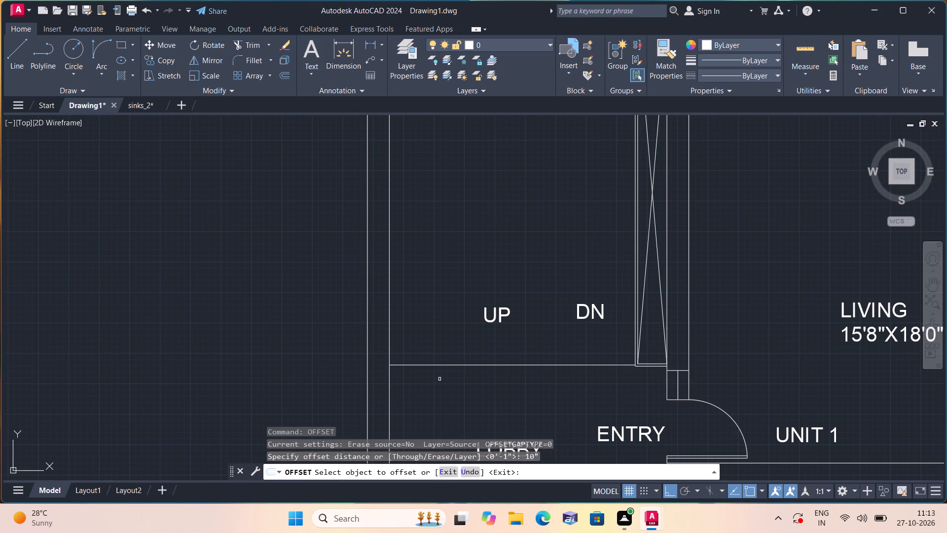
pyautogui.press('space')
pyautogui.press('space')
pyautogui.write('10"')
pyautogui.press('space')
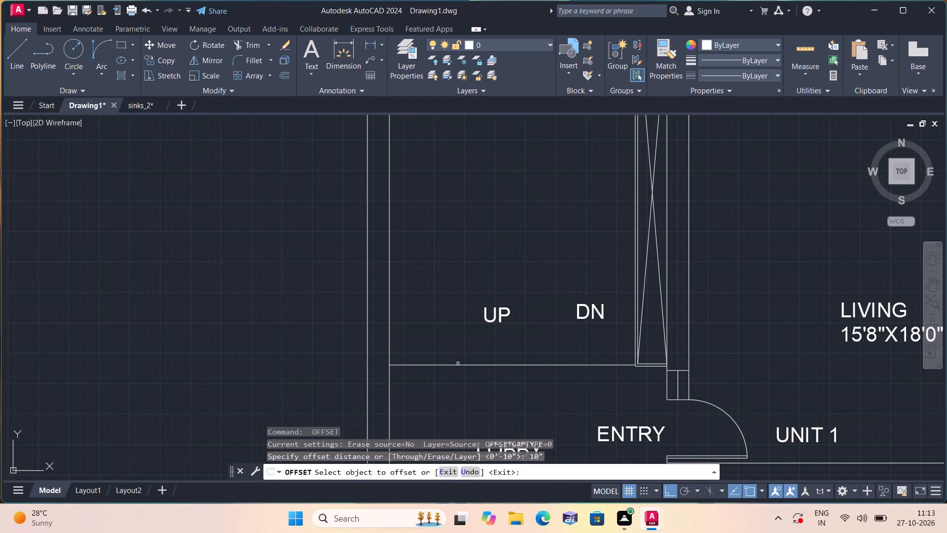
pyautogui.click(458, 364)
pyautogui.click(444, 319)
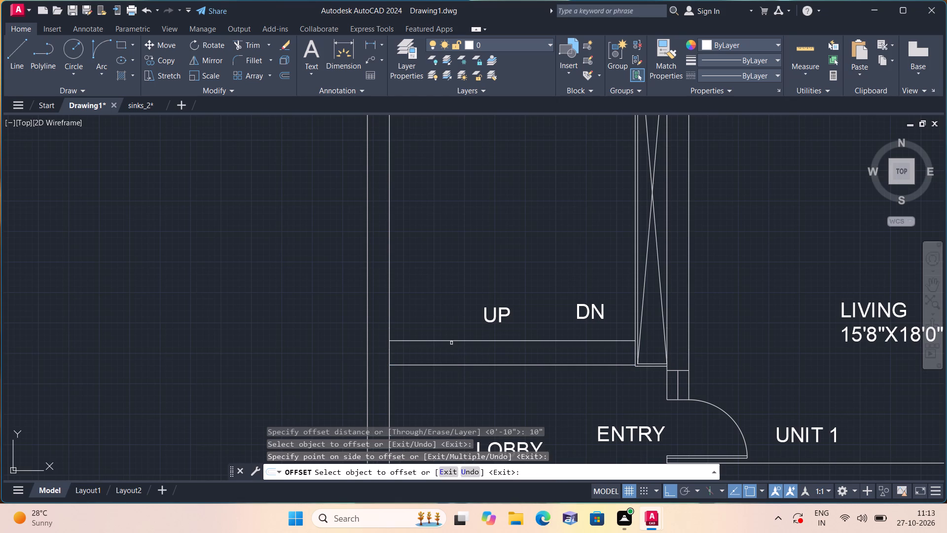
pyautogui.click(451, 343)
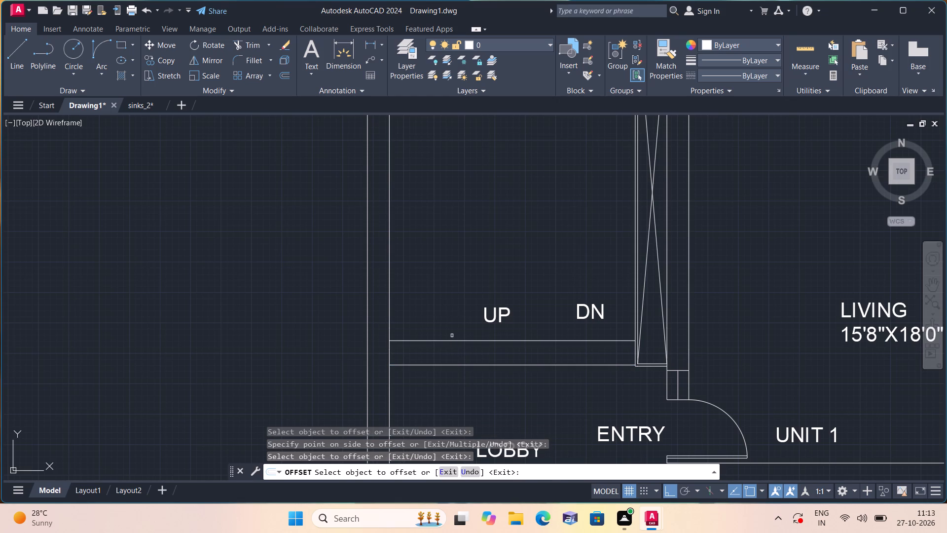
pyautogui.click(453, 340)
pyautogui.click(449, 311)
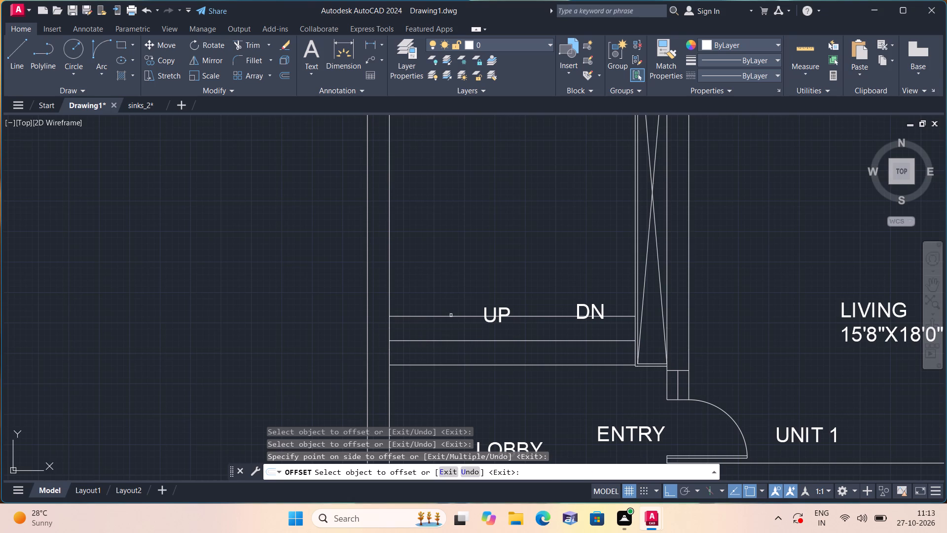
pyautogui.click(451, 316)
pyautogui.click(444, 278)
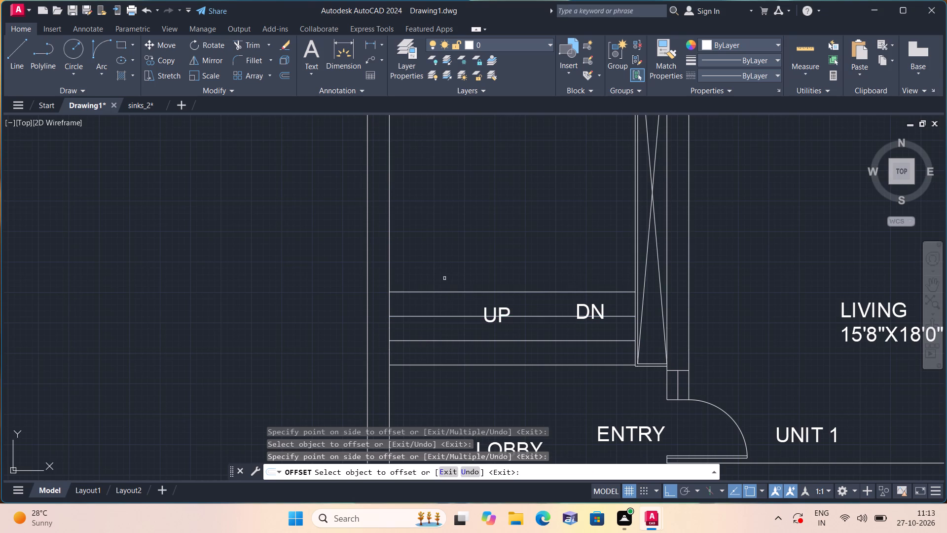
# Add six more treads at 10" spacing, offsetting each northernmost line farther north.
pyautogui.click(449, 292)
pyautogui.click(442, 269)
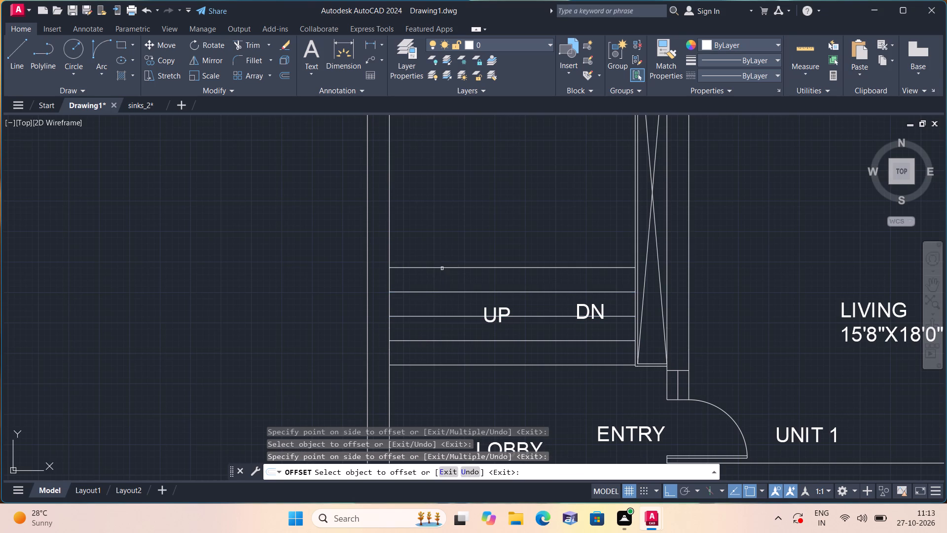
pyautogui.click(442, 268)
pyautogui.click(441, 248)
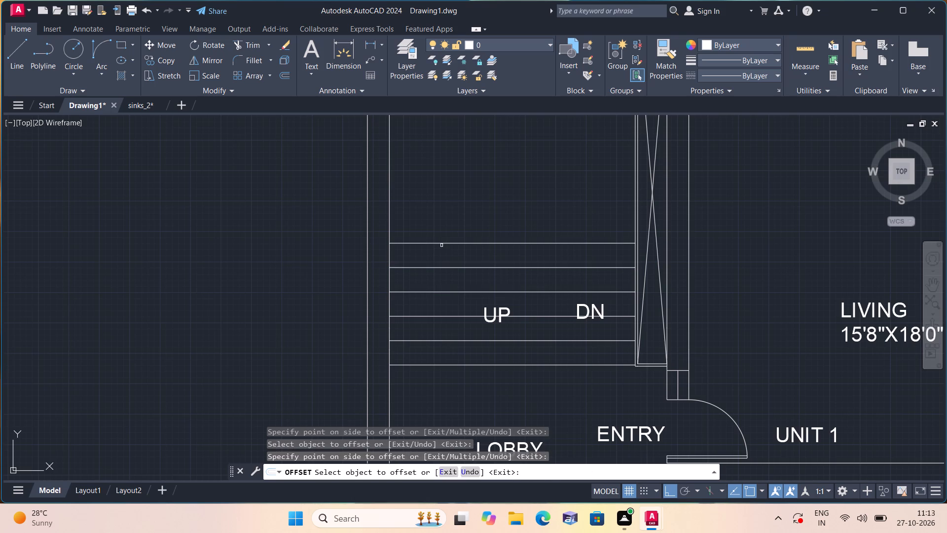
pyautogui.click(441, 245)
pyautogui.click(441, 241)
pyautogui.click(441, 214)
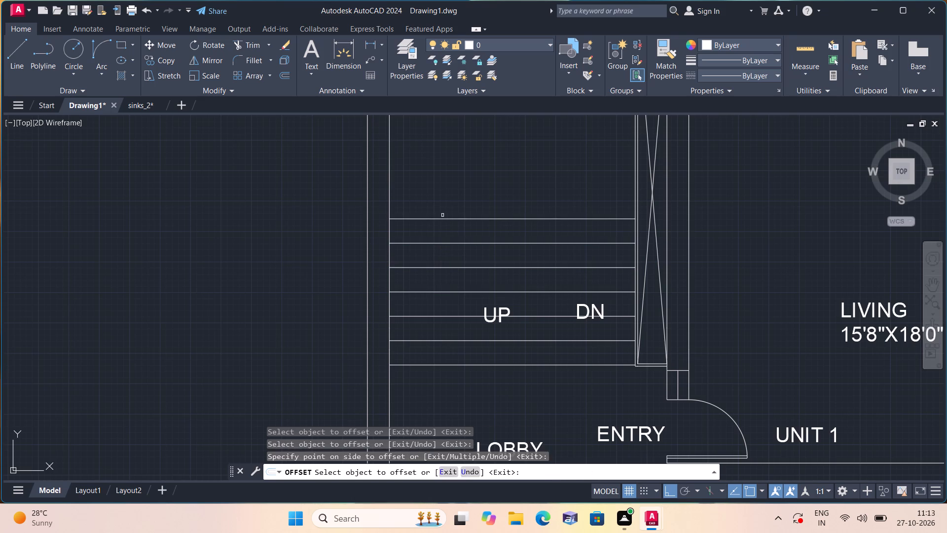
pyautogui.click(443, 218)
pyautogui.click(444, 203)
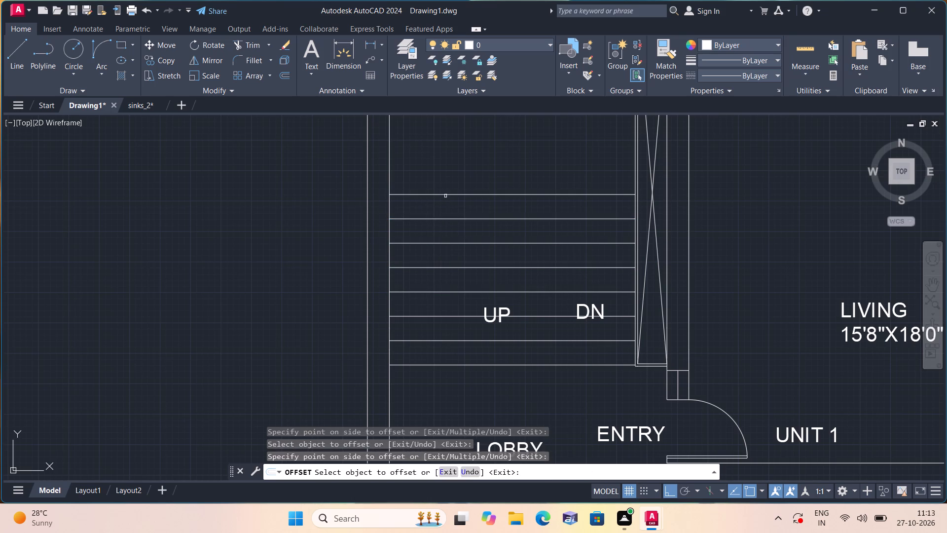
pyautogui.click(445, 196)
pyautogui.click(446, 178)
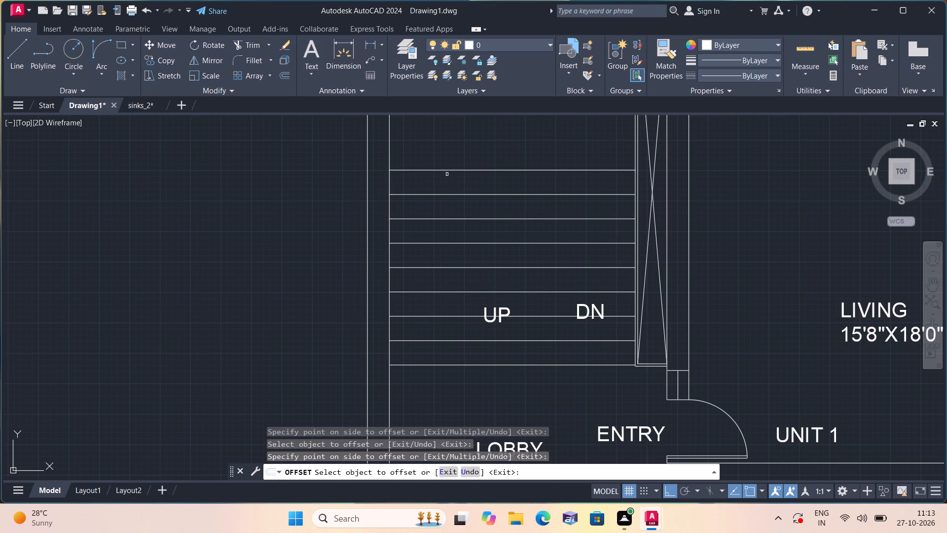
pyautogui.click(447, 169)
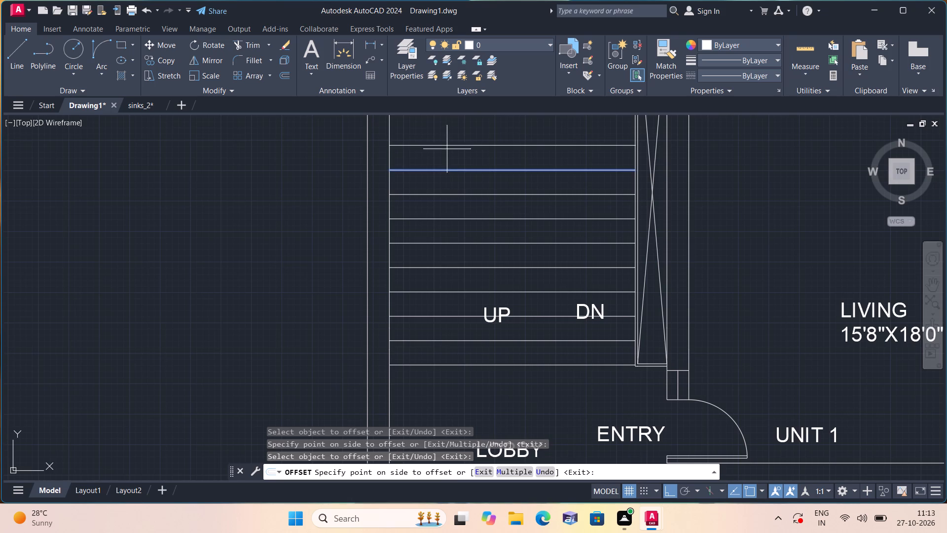
pyautogui.click(447, 144)
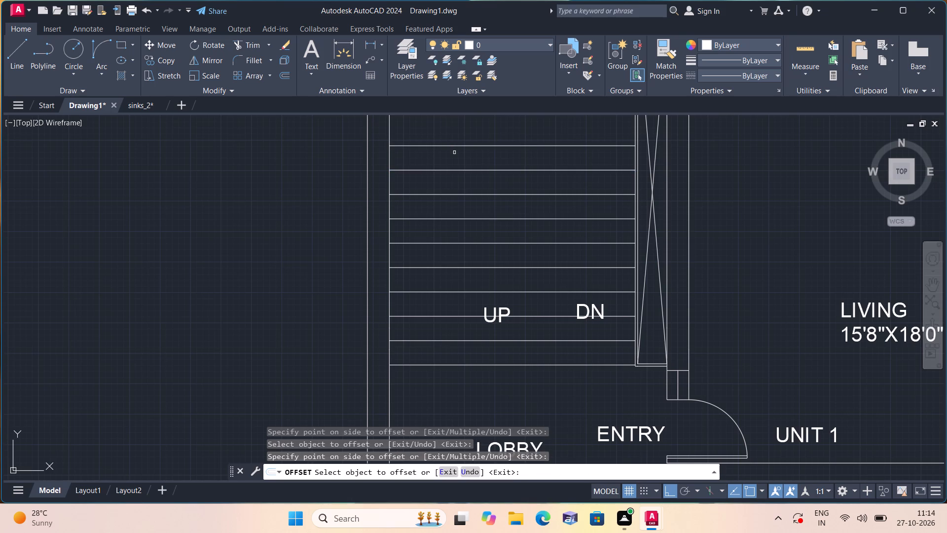
pyautogui.press('Escape')
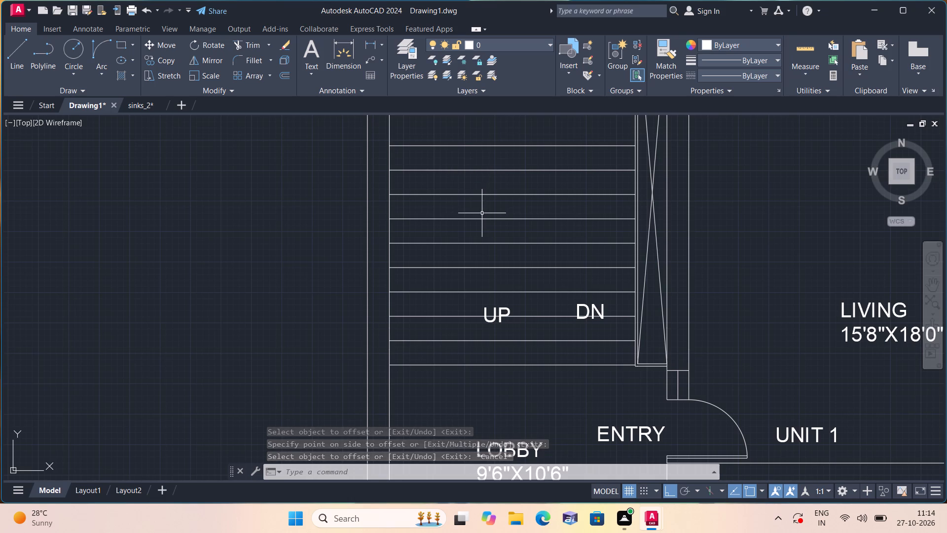
# Draw a vertical line from the midpoint of the northernmost tread to the midpoint of the southernmost tread.
pyautogui.press('l')
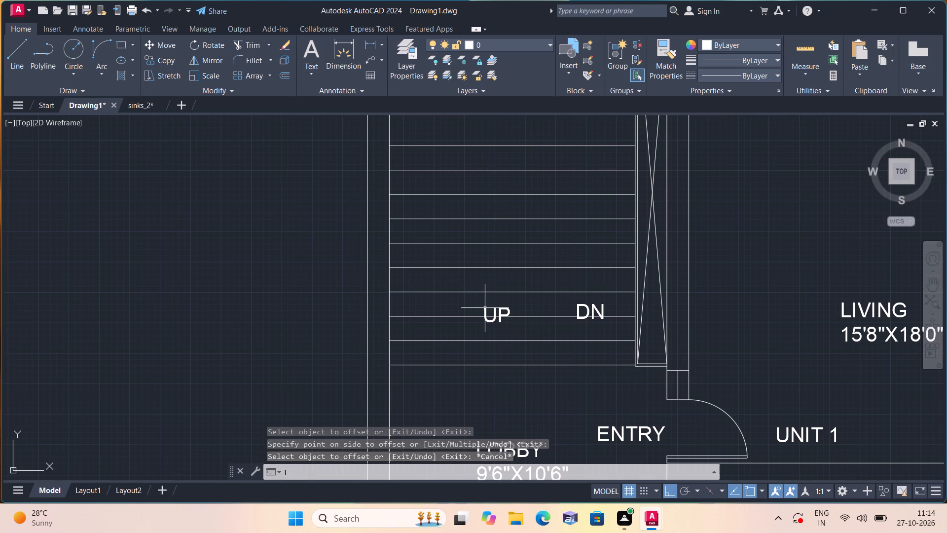
pyautogui.press('space')
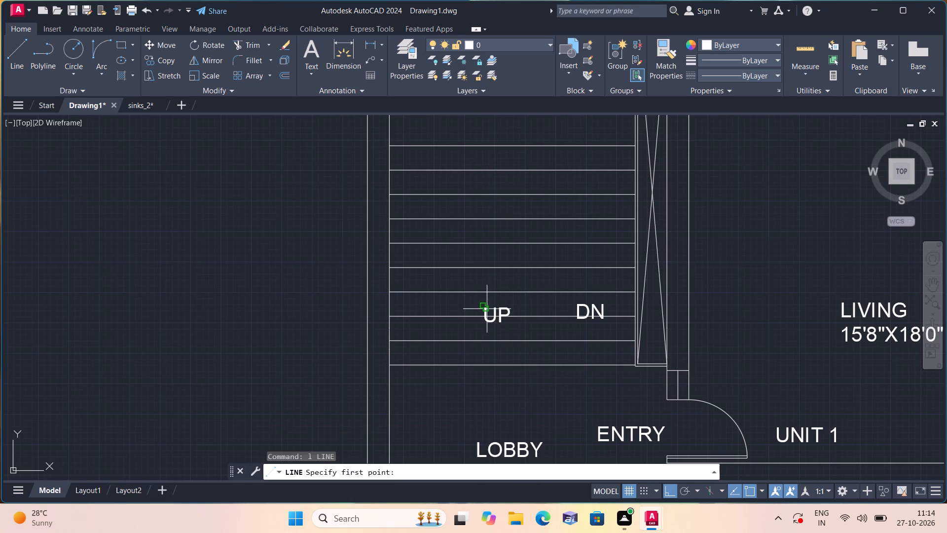
pyautogui.click(516, 146)
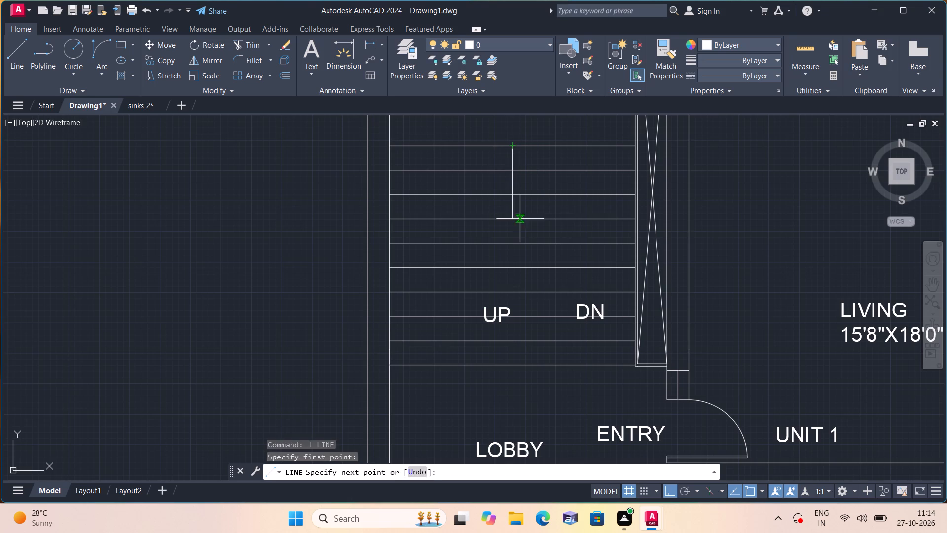
pyautogui.click(514, 368)
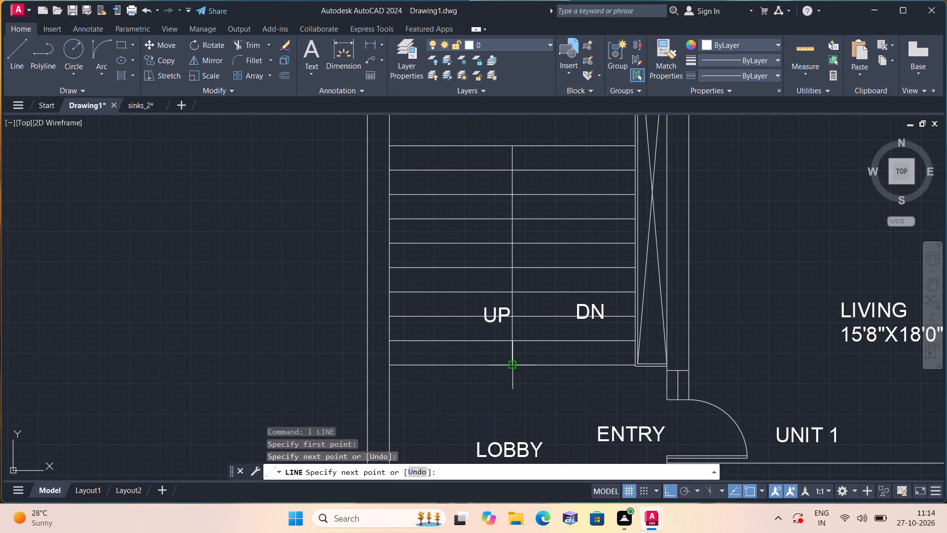
pyautogui.press('space')
# Offset the staircase's vertical center line by 3" to both the west and east sides.
pyautogui.write('off')
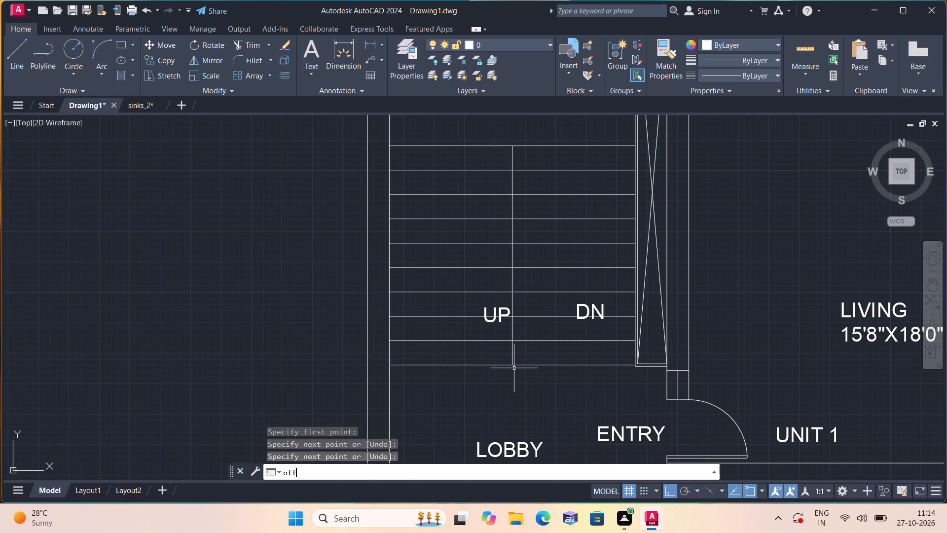
pyautogui.press('space')
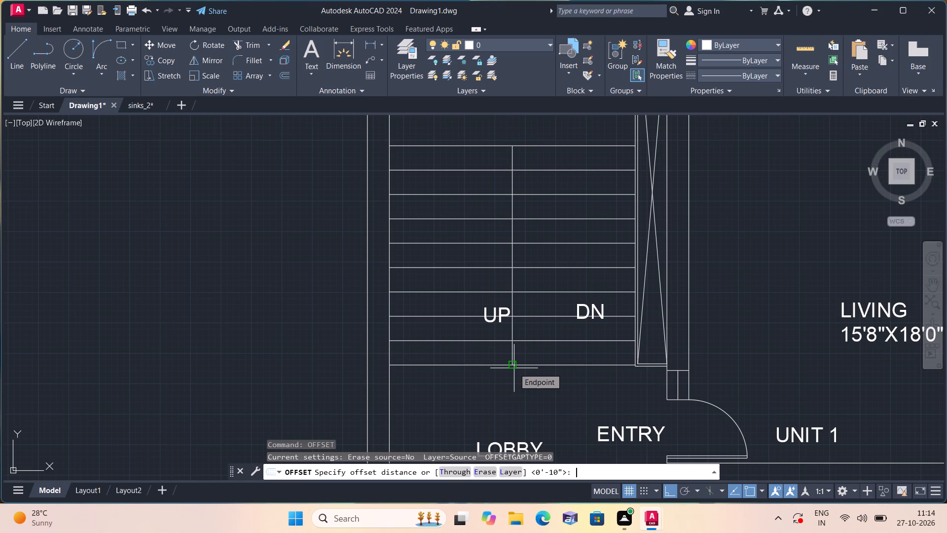
pyautogui.write('3"')
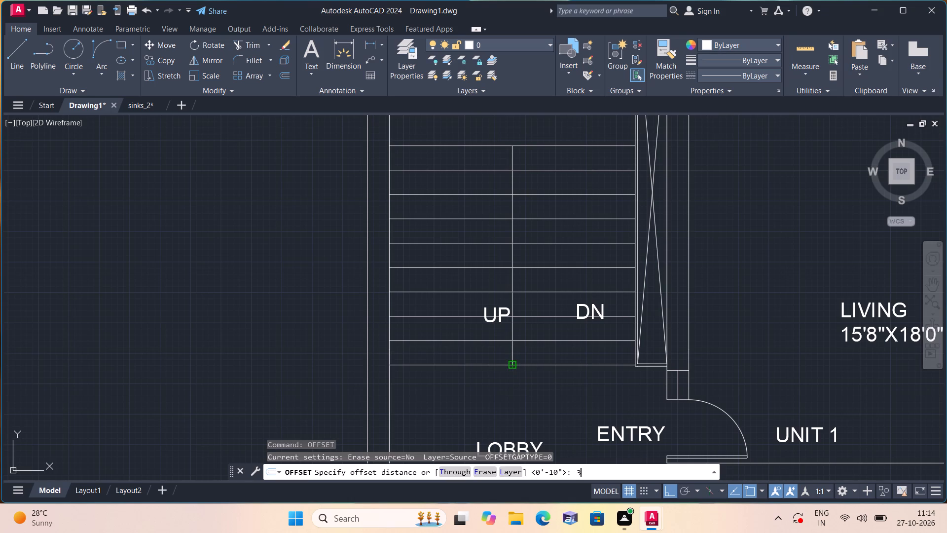
pyautogui.press('space')
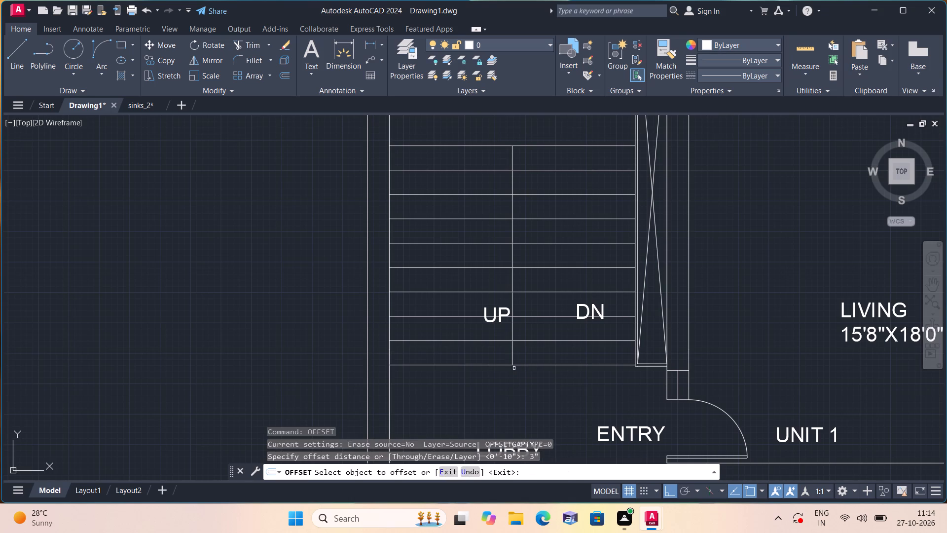
pyautogui.scroll(1, 510, 363)
pyautogui.click(510, 360)
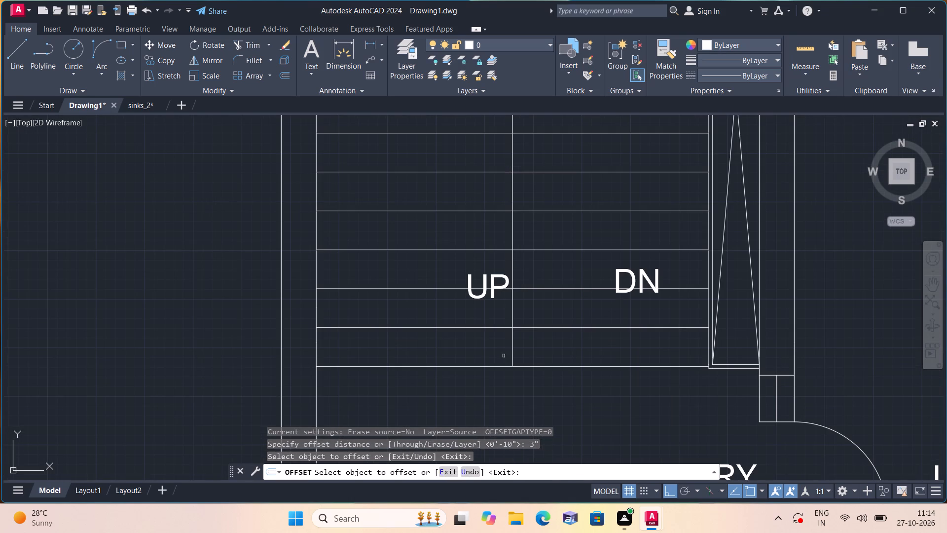
pyautogui.click(511, 357)
pyautogui.click(453, 349)
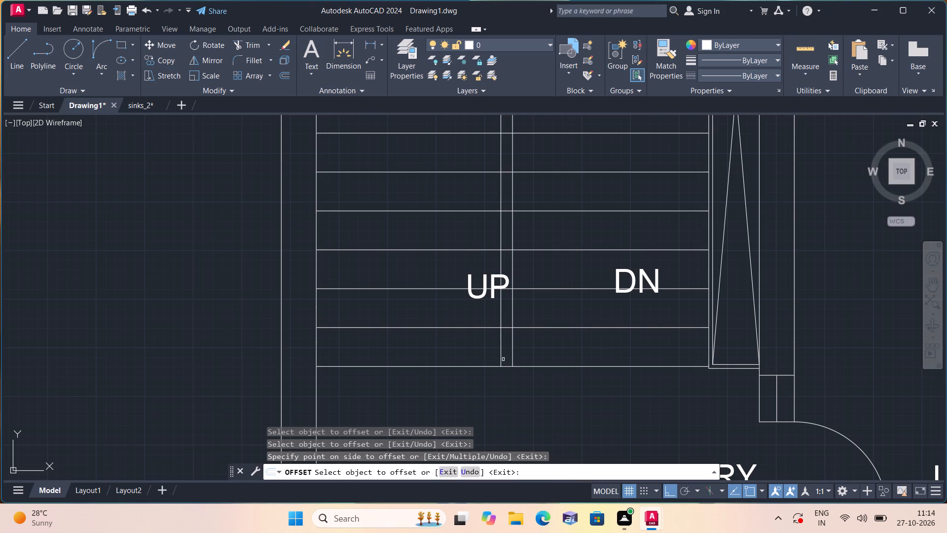
pyautogui.click(510, 359)
pyautogui.click(513, 357)
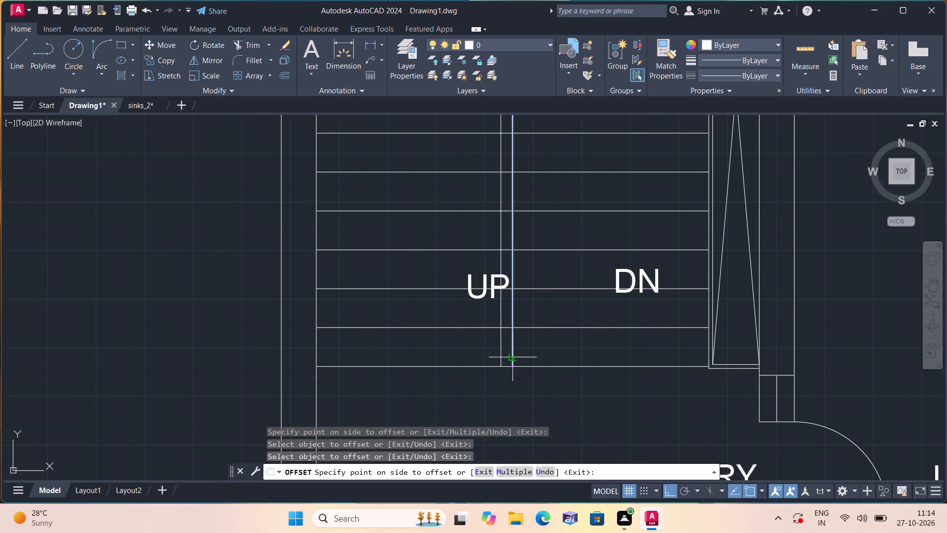
pyautogui.click(553, 353)
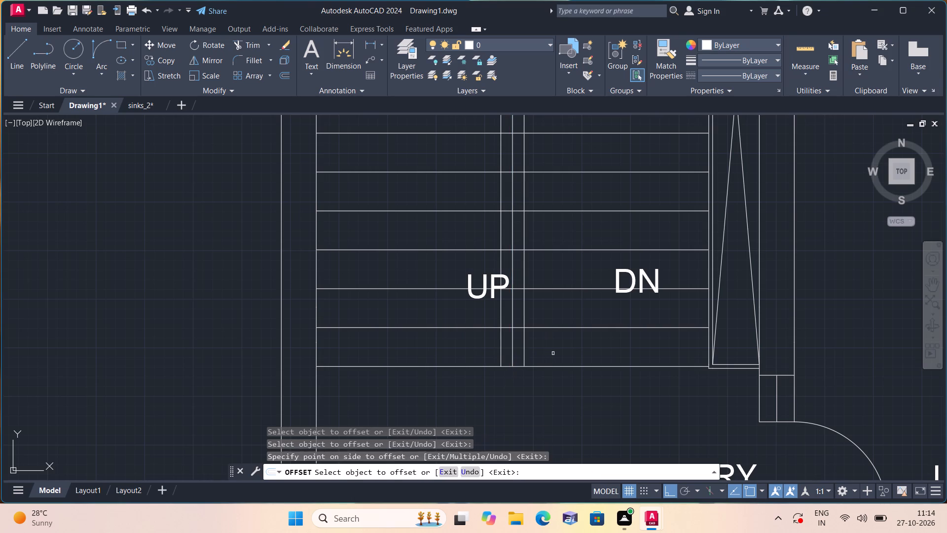
pyautogui.press('space')
# Offset the two lines flanking the stair's center line outward by 1", one east and one west.
pyautogui.press('space')
pyautogui.write('1"')
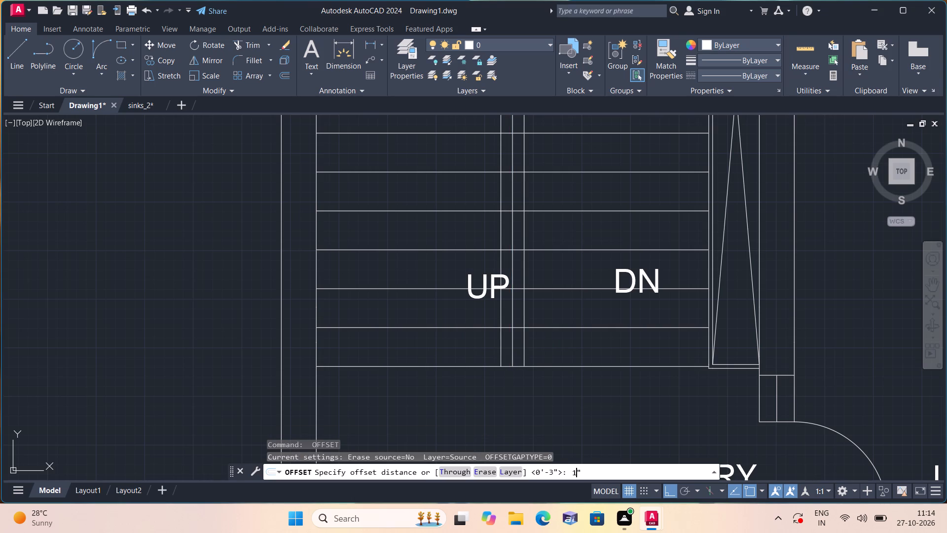
pyautogui.press('space')
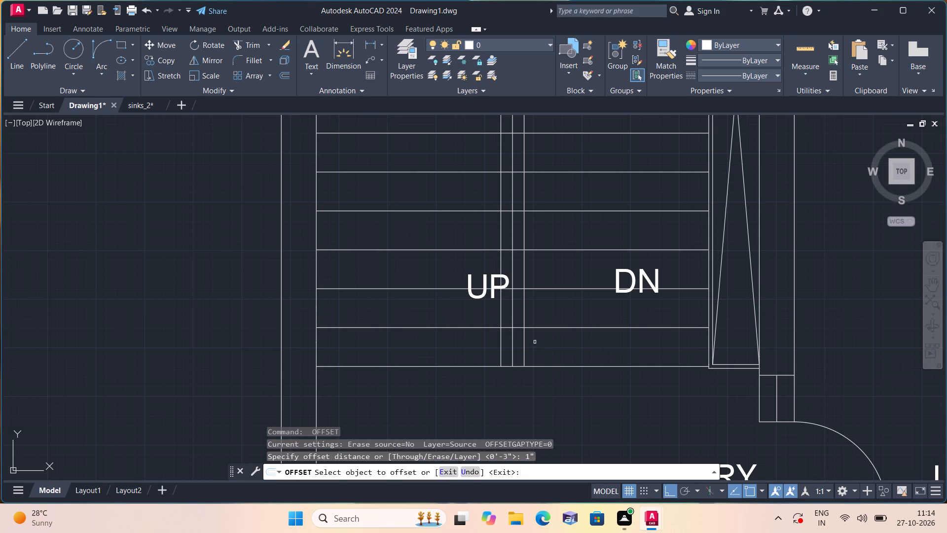
pyautogui.click(524, 342)
pyautogui.click(559, 341)
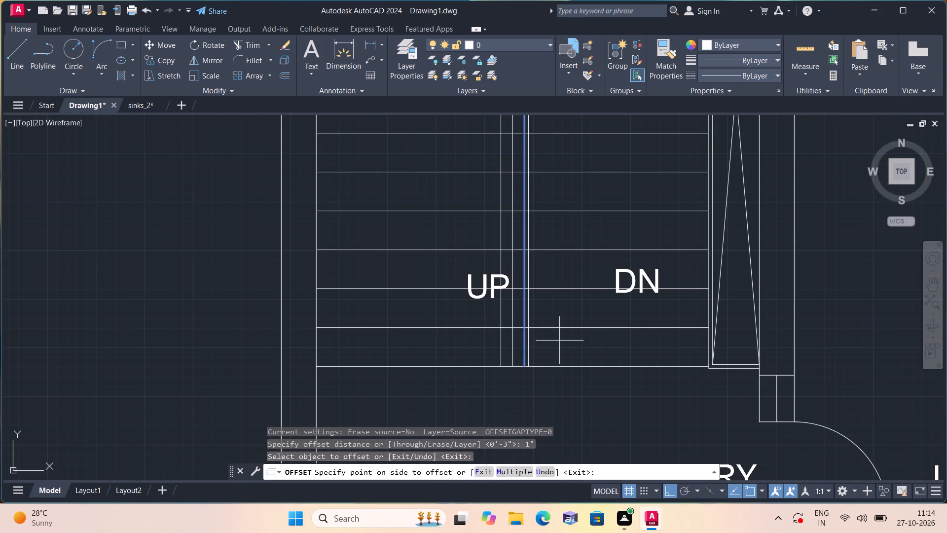
pyautogui.click(500, 349)
pyautogui.click(470, 347)
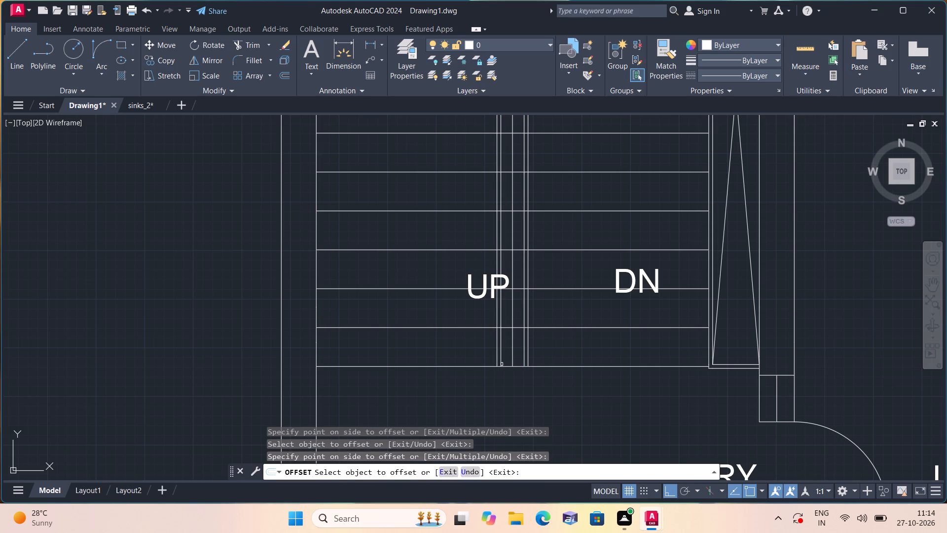
# Offset the southernmost tread line 1" south and the northernmost tread line 1" north.
pyautogui.click(503, 365)
pyautogui.click(506, 381)
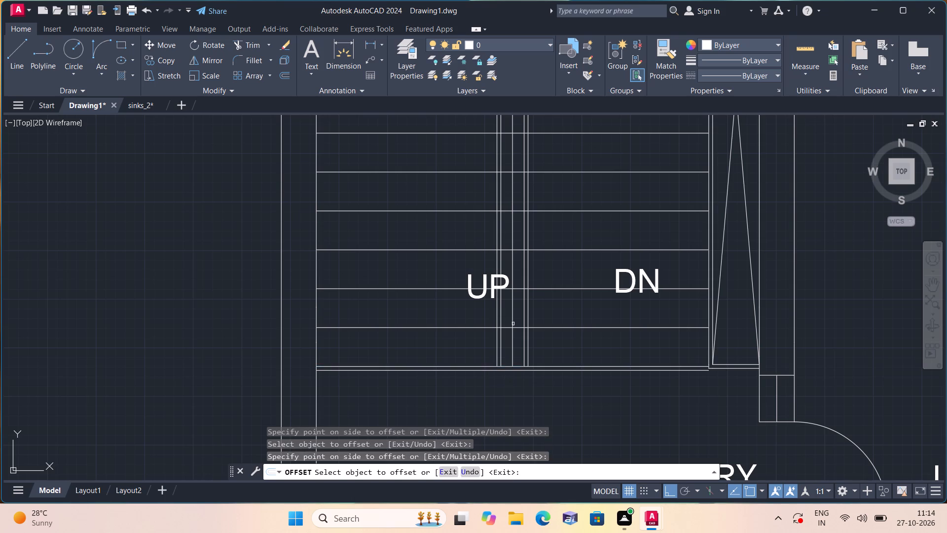
pyautogui.scroll(-1, 509, 263)
pyautogui.moveTo(525, 176); pyautogui.dragTo(542, 295, button='middle')
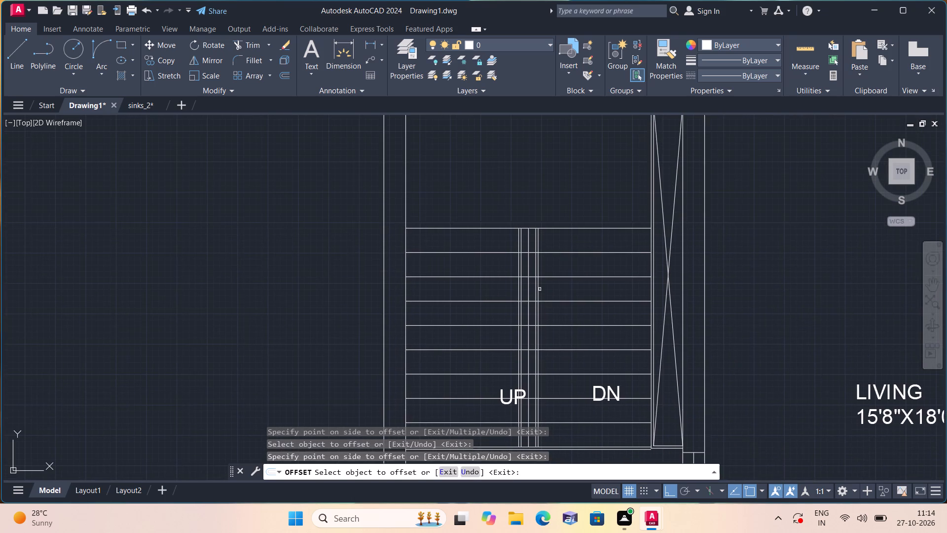
pyautogui.scroll(1, 528, 264)
pyautogui.scroll(2, 532, 210)
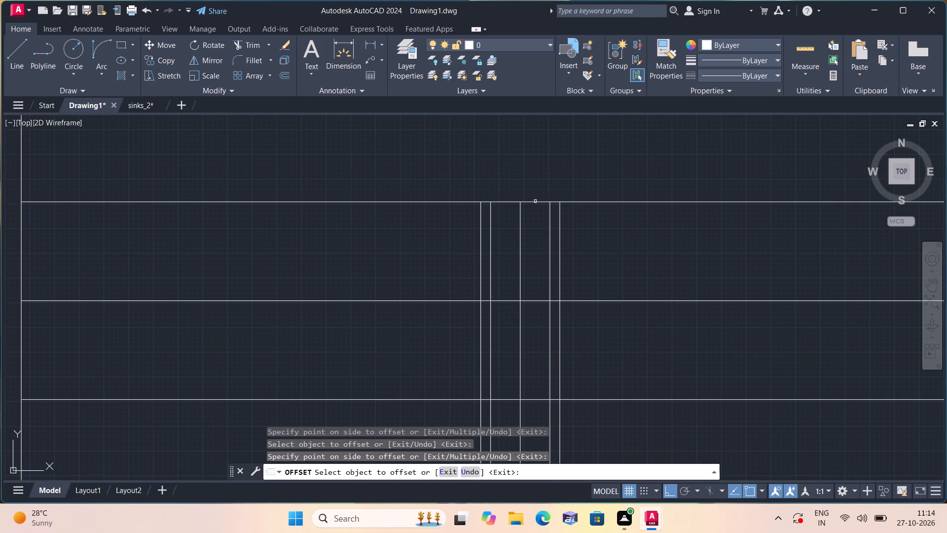
pyautogui.click(535, 201)
pyautogui.click(522, 176)
pyautogui.press('space')
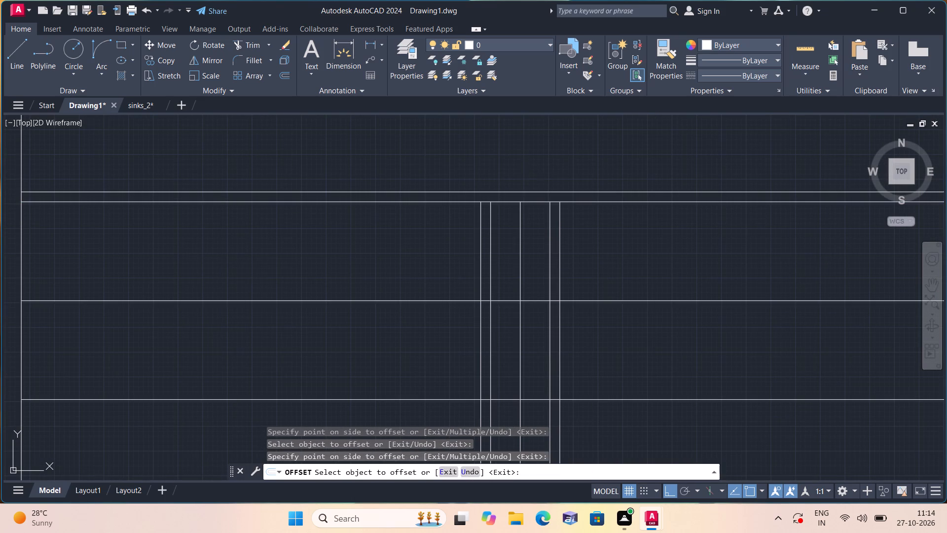
# Extend the four vertical lines flanking the stair's center line north to the outer offset line.
pyautogui.write('exte')
pyautogui.press('space')
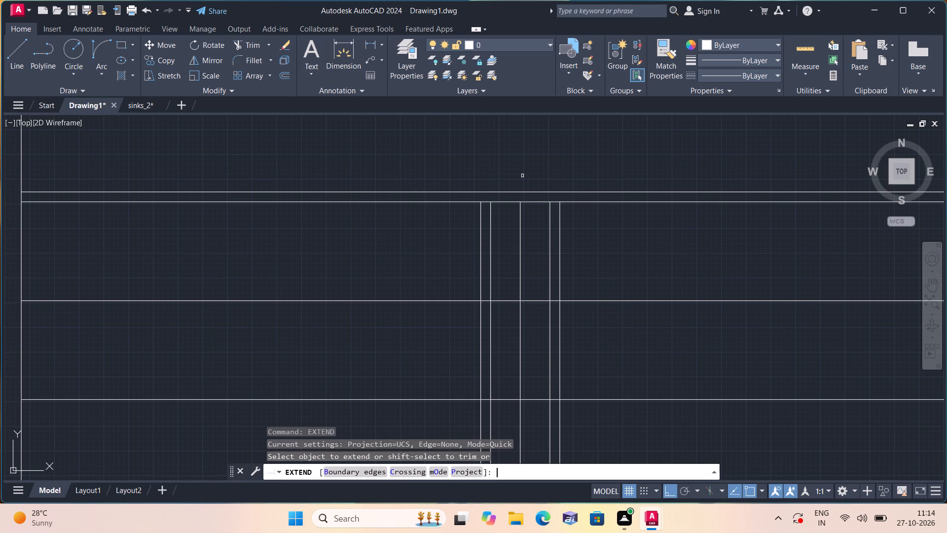
pyautogui.click(458, 227)
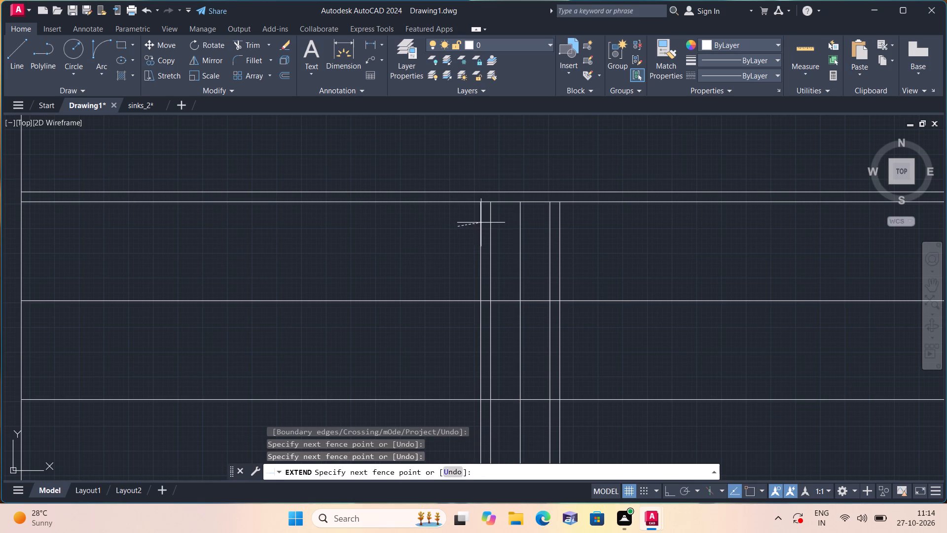
pyautogui.click(496, 218)
pyautogui.moveTo(542, 221); pyautogui.dragTo(542, 221)
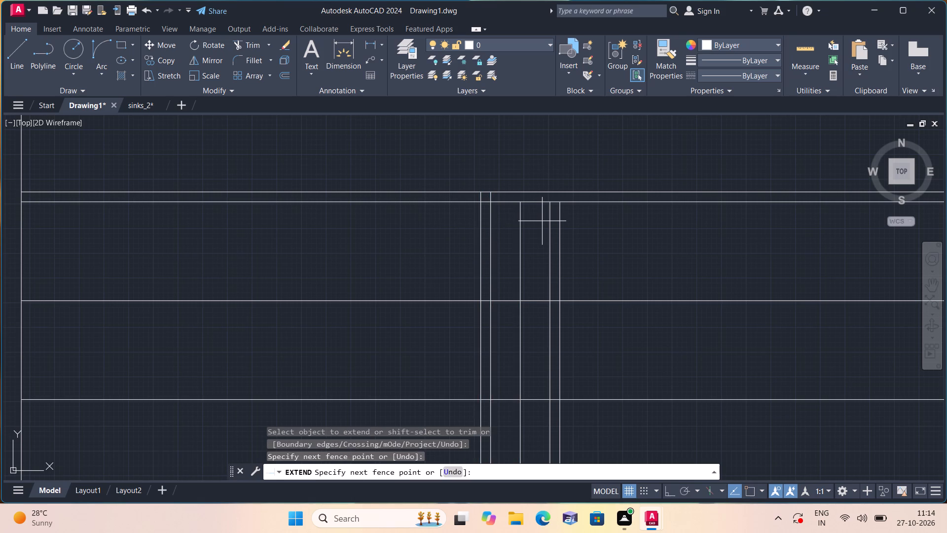
pyautogui.moveTo(542, 221); pyautogui.dragTo(574, 216)
# Extend the same four vertical divider lines south to the outer offset line below the last tread.
pyautogui.scroll(-2, 574, 216)
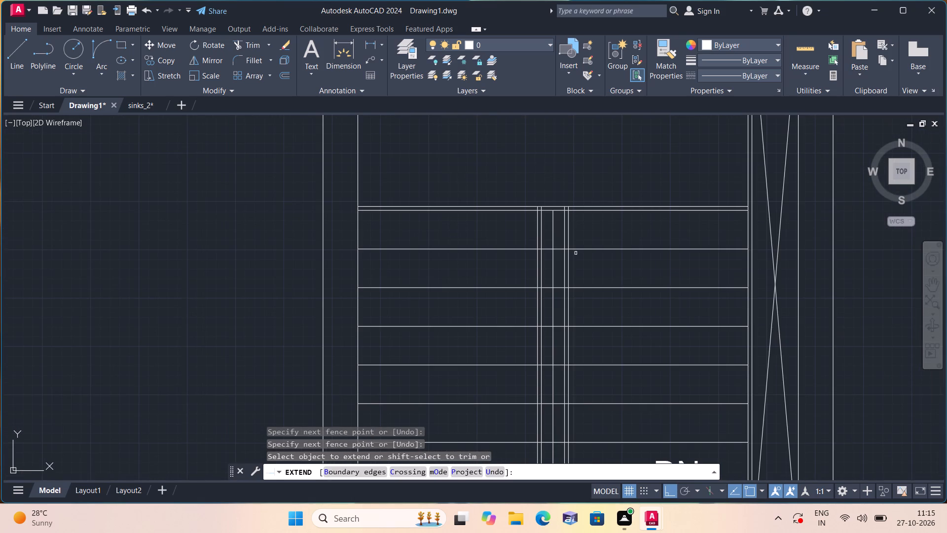
pyautogui.moveTo(604, 398); pyautogui.dragTo(546, 173, button='middle')
pyautogui.scroll(2, 504, 340)
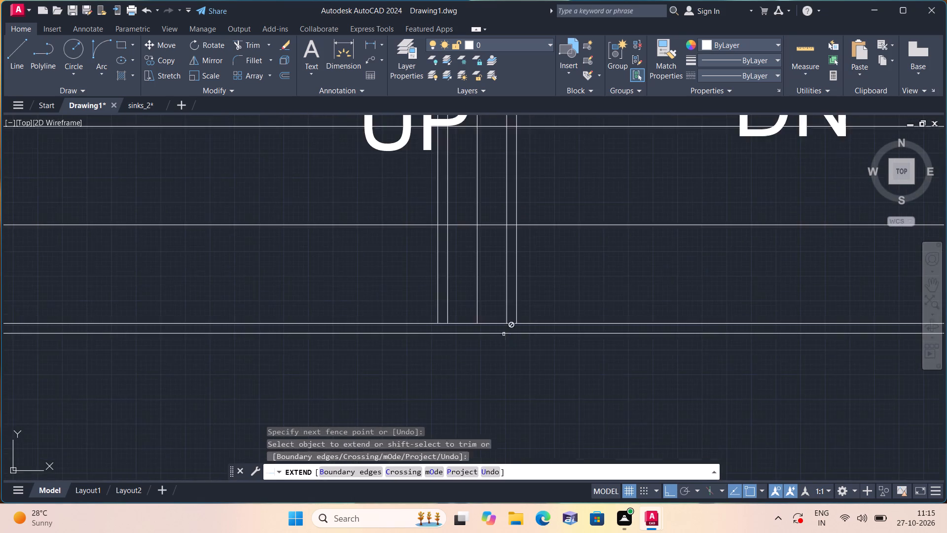
pyautogui.scroll(1, 506, 329)
pyautogui.moveTo(499, 304); pyautogui.dragTo(527, 300)
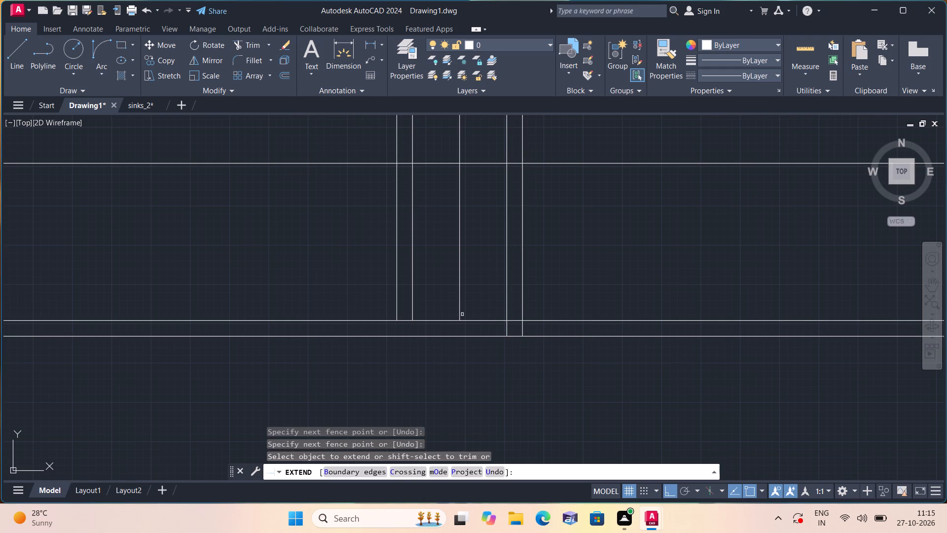
pyautogui.click(412, 311)
pyautogui.click(400, 306)
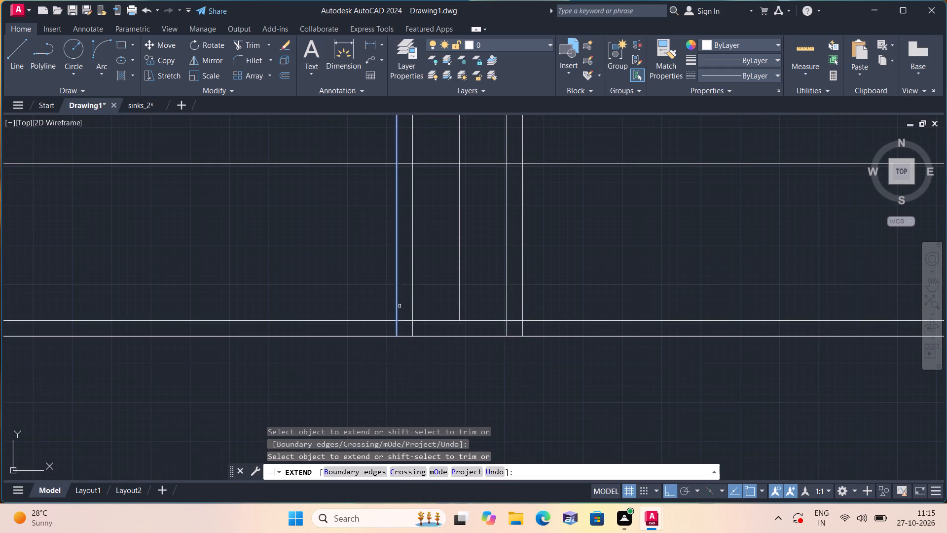
pyautogui.click(354, 296)
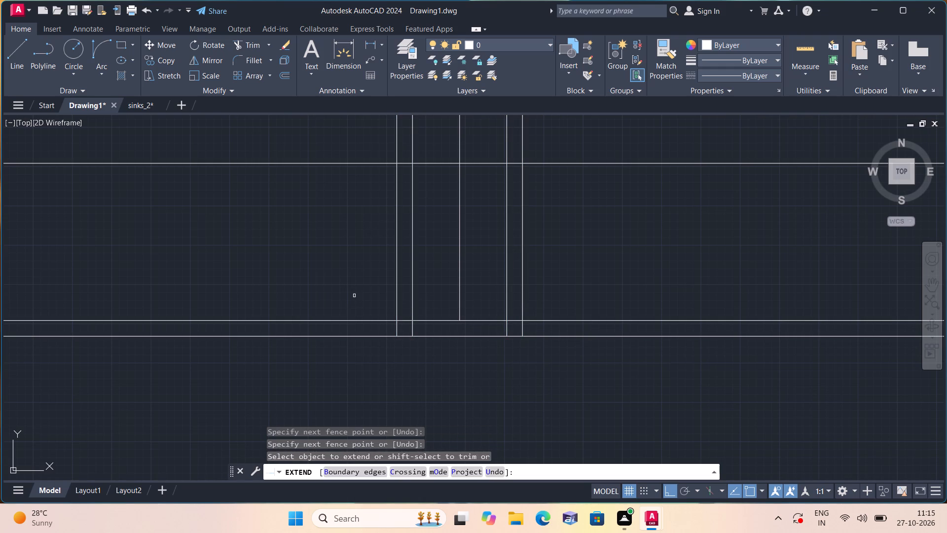
pyautogui.press('space')
# Trim the southern outer offset line on both sides of the stair divider, keeping only the part across the divider.
pyautogui.write('trim')
pyautogui.press('space')
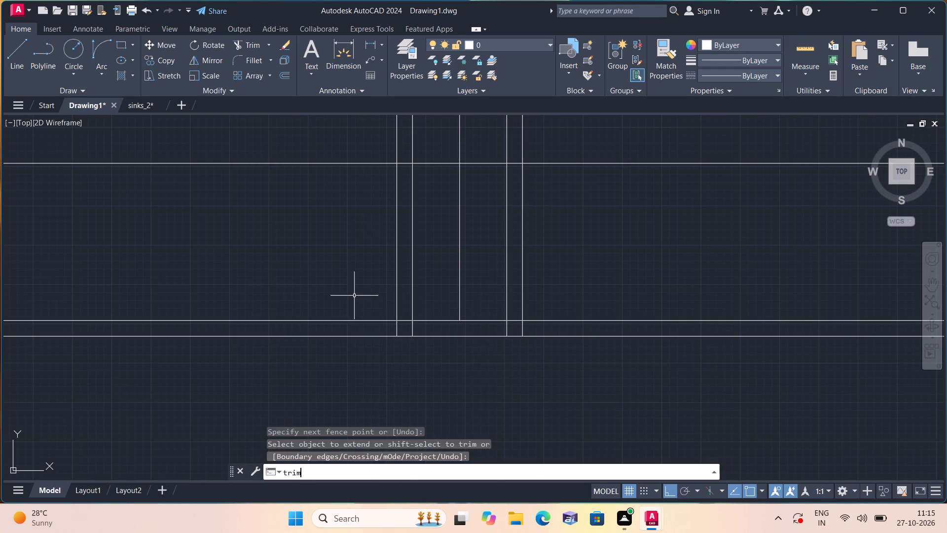
pyautogui.scroll(-1, 347, 328)
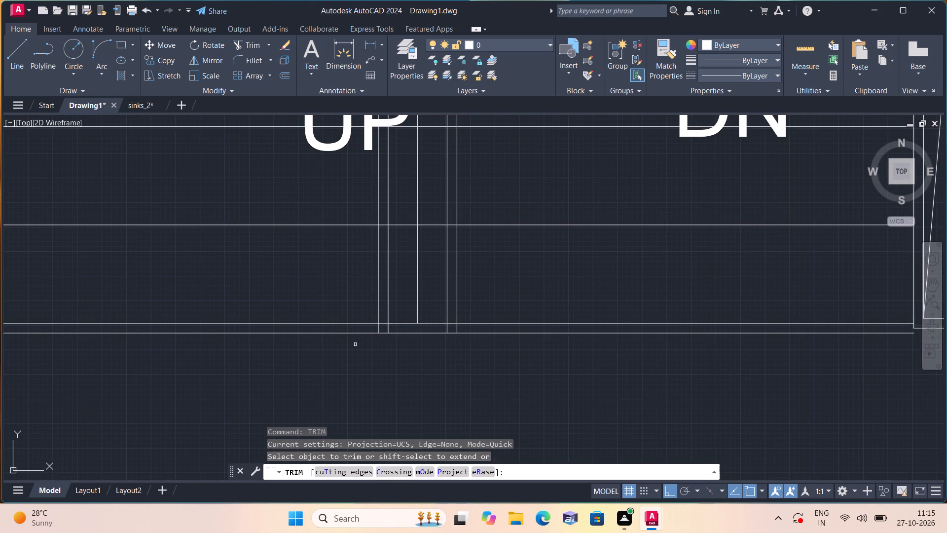
pyautogui.click(354, 334)
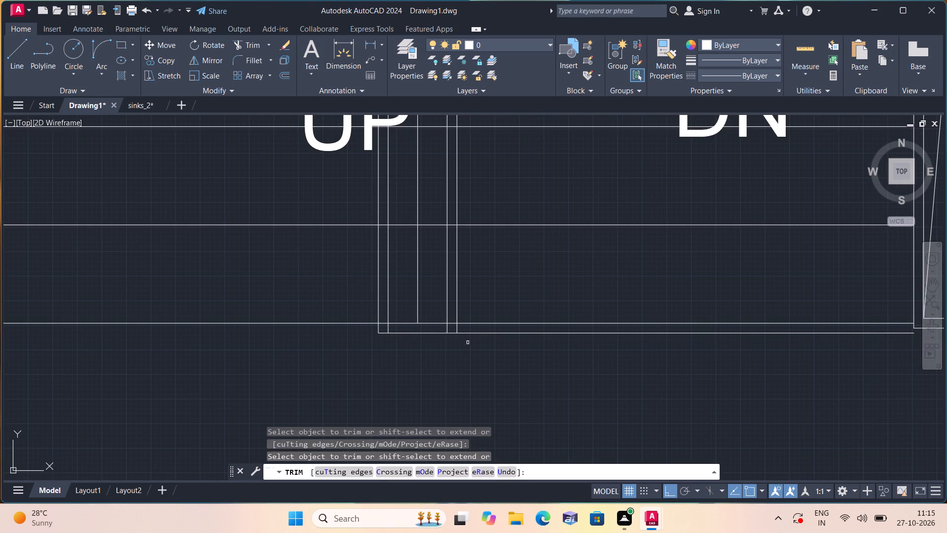
pyautogui.click(472, 333)
# Trim the southernmost segments of the stair's center line inside the divider, between the last two tread lines.
pyautogui.moveTo(472, 333); pyautogui.dragTo(506, 422, button='middle')
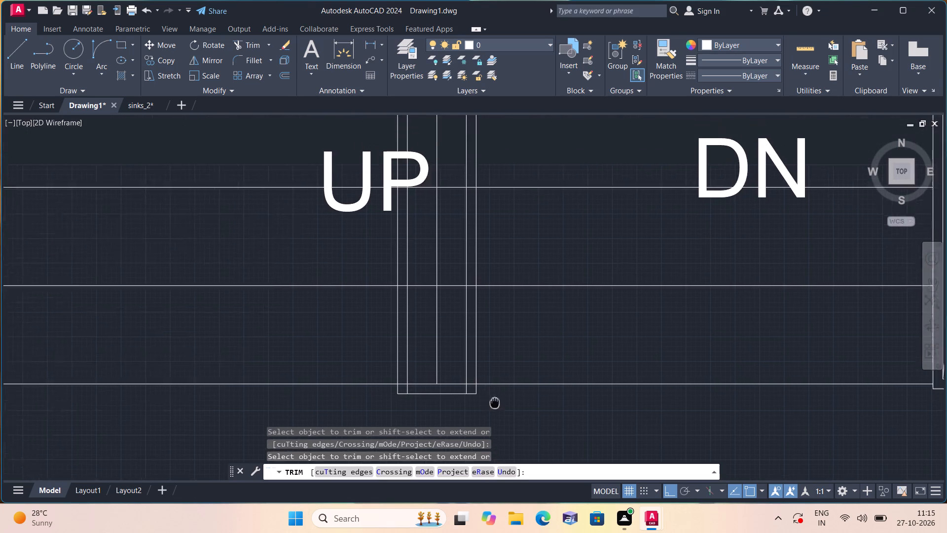
pyautogui.moveTo(506, 422); pyautogui.dragTo(508, 423, button='middle')
pyautogui.scroll(1, 459, 393)
pyautogui.moveTo(455, 405); pyautogui.dragTo(445, 308, button='middle')
pyautogui.scroll(-1, 453, 405)
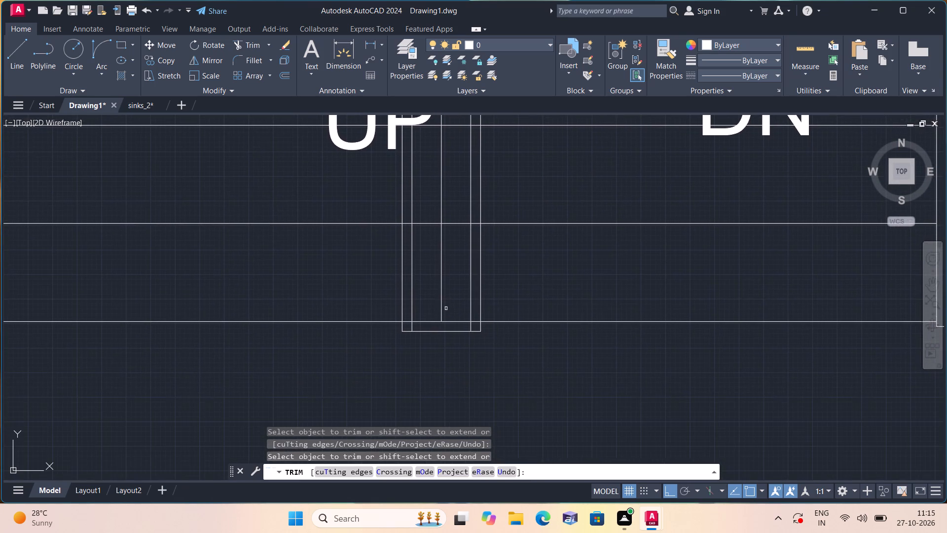
pyautogui.scroll(1, 445, 317)
pyautogui.moveTo(442, 316); pyautogui.dragTo(428, 299)
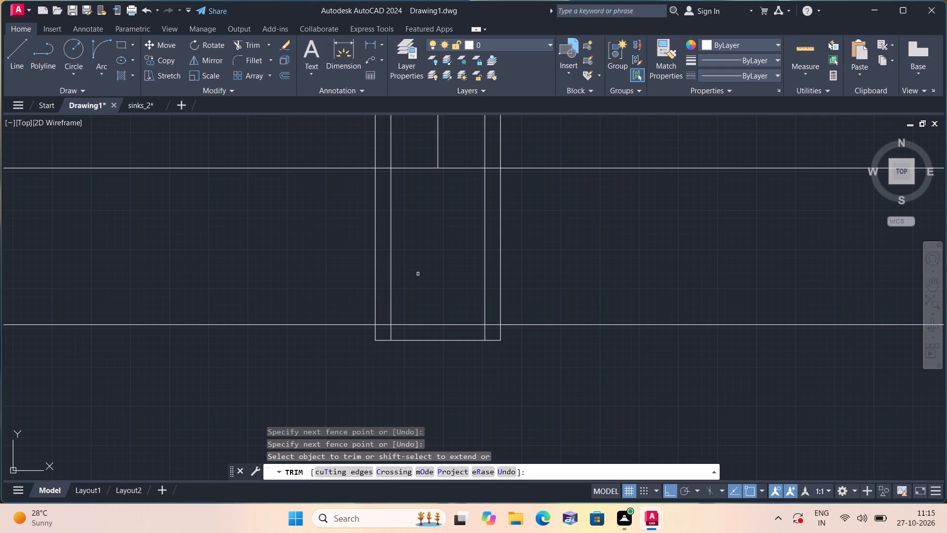
# Trim the overlapping line stubs at the divider's two southern corners, leaving clean inner and outer rectangular outlines.
pyautogui.middleClick(426, 260)
pyautogui.scroll(2, 418, 272)
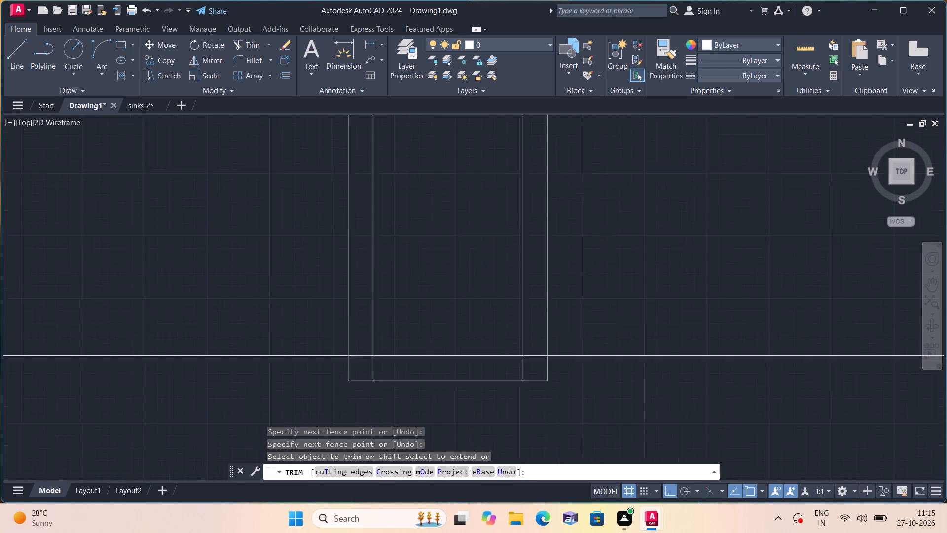
pyautogui.moveTo(334, 391); pyautogui.dragTo(323, 288, button='middle')
pyautogui.click(321, 291)
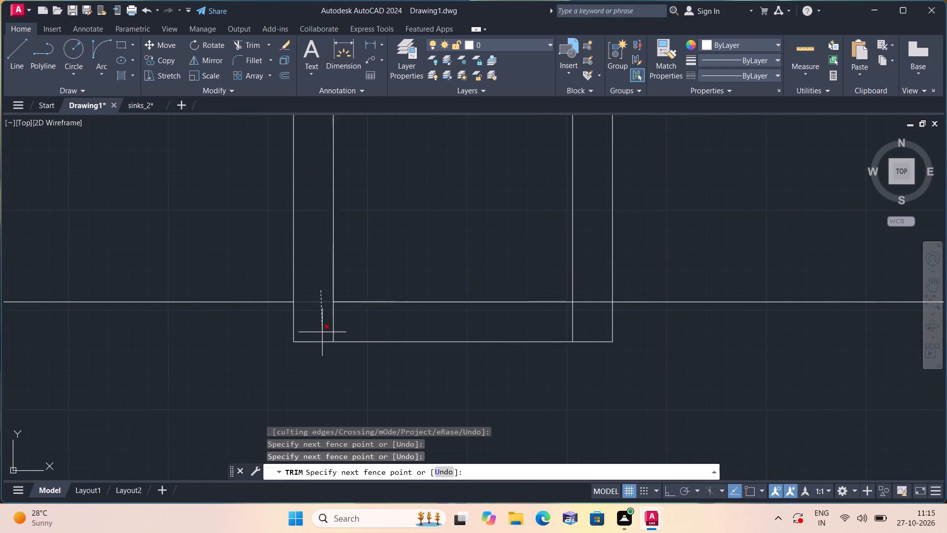
pyautogui.click(328, 322)
pyautogui.click(328, 321)
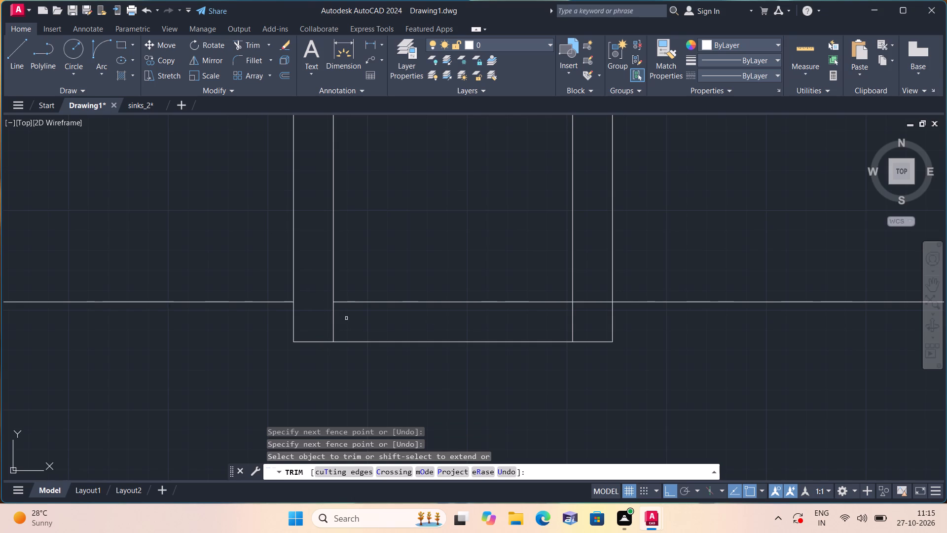
pyautogui.click(311, 319)
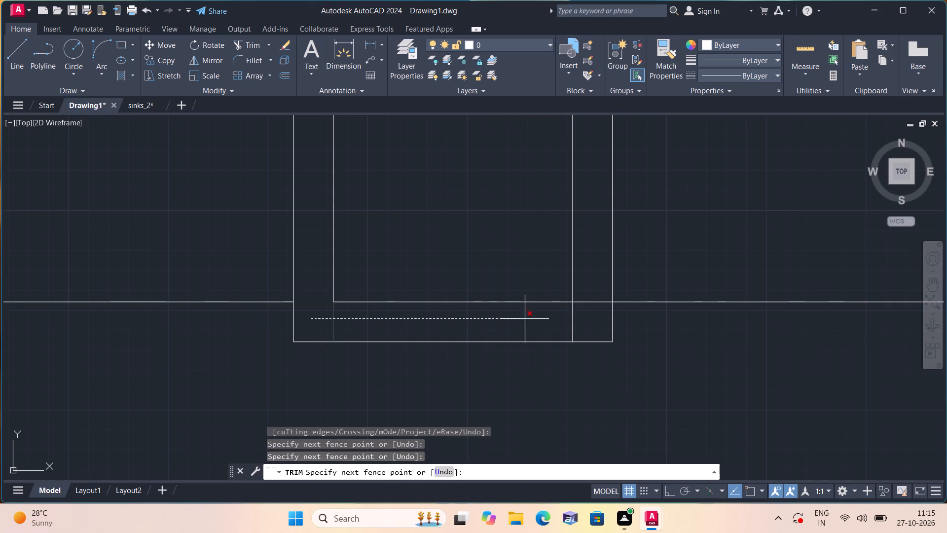
pyautogui.click(570, 322)
pyautogui.click(571, 321)
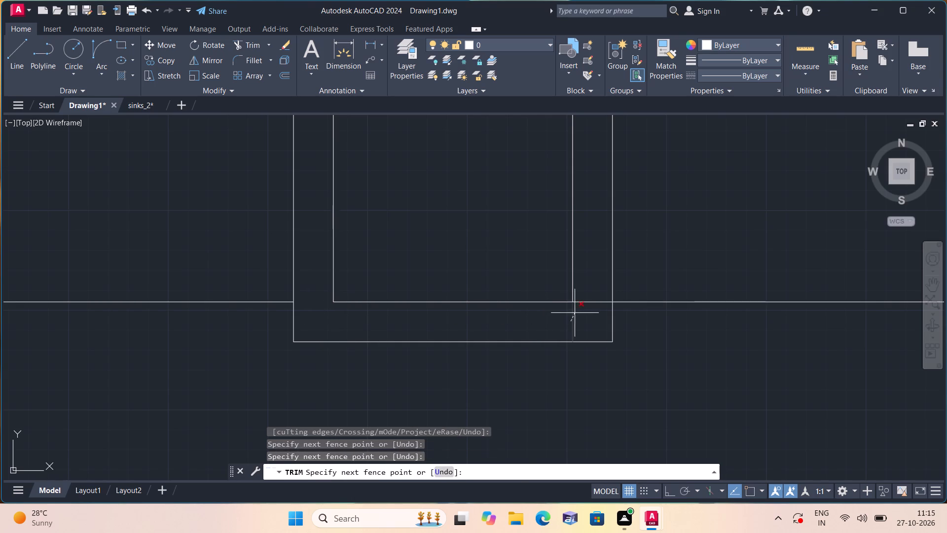
pyautogui.click(585, 293)
# Trim the northern outer offset line on both sides of the stair divider, keeping only the part across the divider.
pyautogui.moveTo(583, 293); pyautogui.dragTo(555, 397, button='middle')
pyautogui.scroll(-1, 576, 304)
pyautogui.scroll(-1, 556, 396)
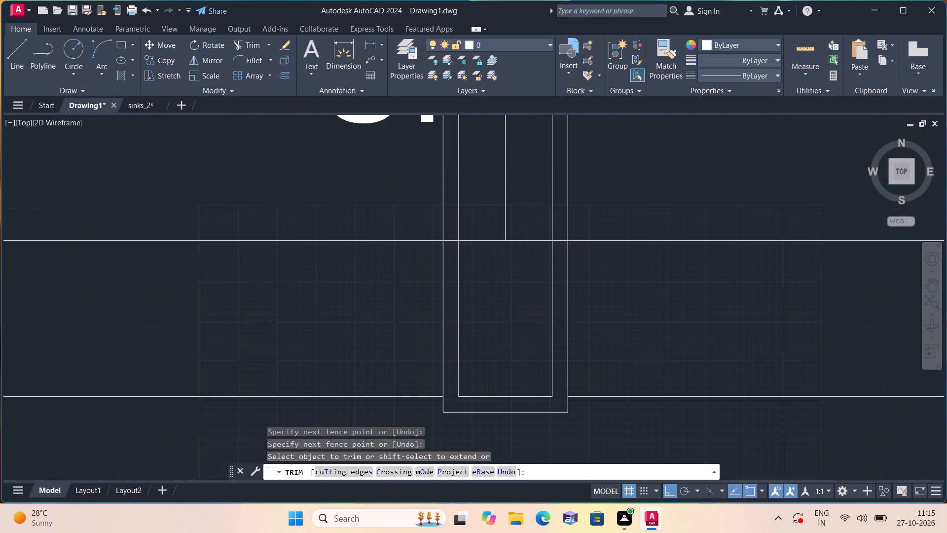
pyautogui.moveTo(486, 277); pyautogui.dragTo(473, 397, button='middle')
pyautogui.scroll(-1, 481, 343)
pyautogui.scroll(-1, 473, 397)
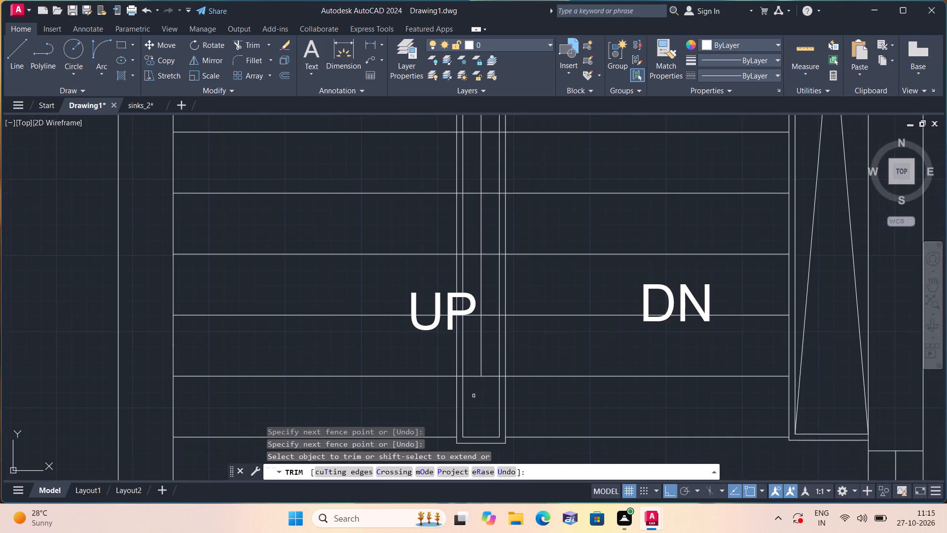
pyautogui.moveTo(485, 234); pyautogui.dragTo(505, 447, button='middle')
pyautogui.scroll(-1, 506, 423)
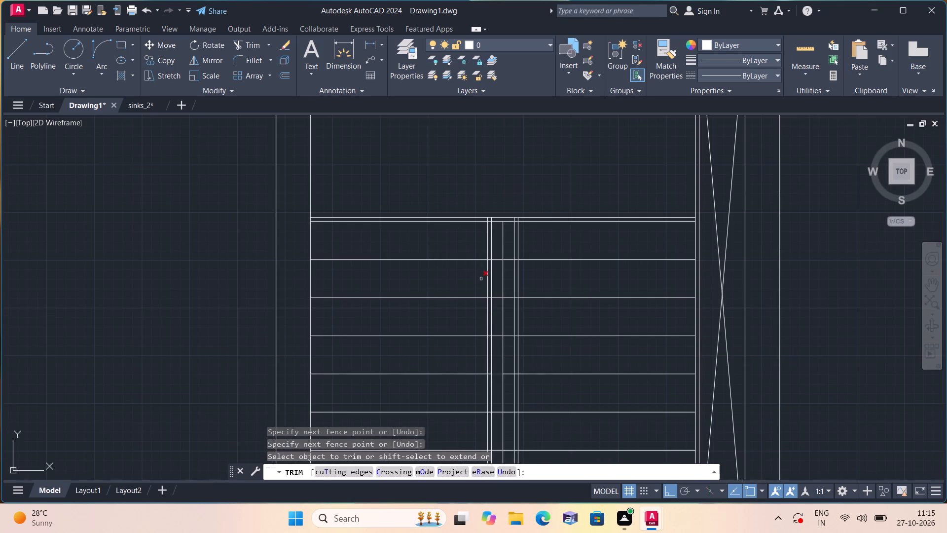
pyautogui.scroll(3, 495, 210)
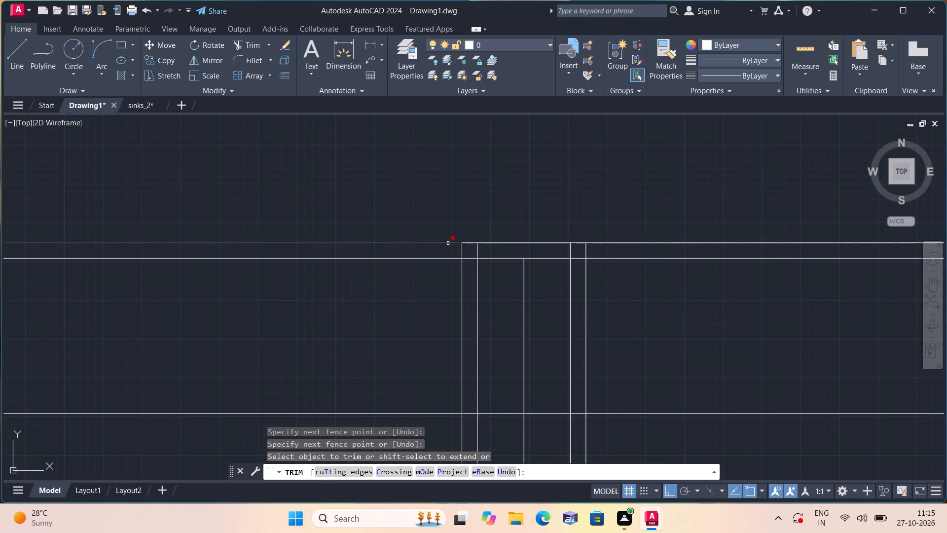
pyautogui.click(448, 243)
pyautogui.click(626, 246)
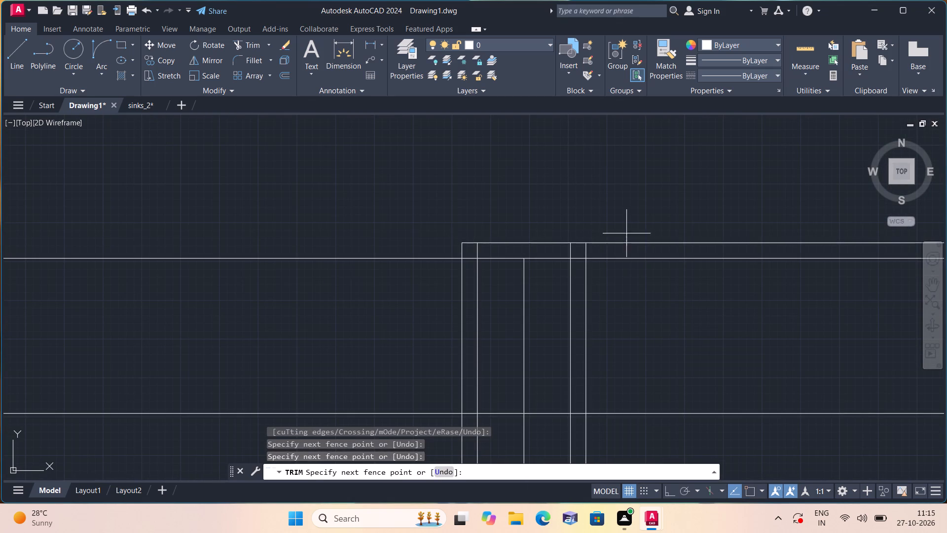
pyautogui.click(626, 230)
# Trim the overlapping line stubs at the divider's two northern corners, leaving clean inner and outer outlines.
pyautogui.scroll(1, 511, 270)
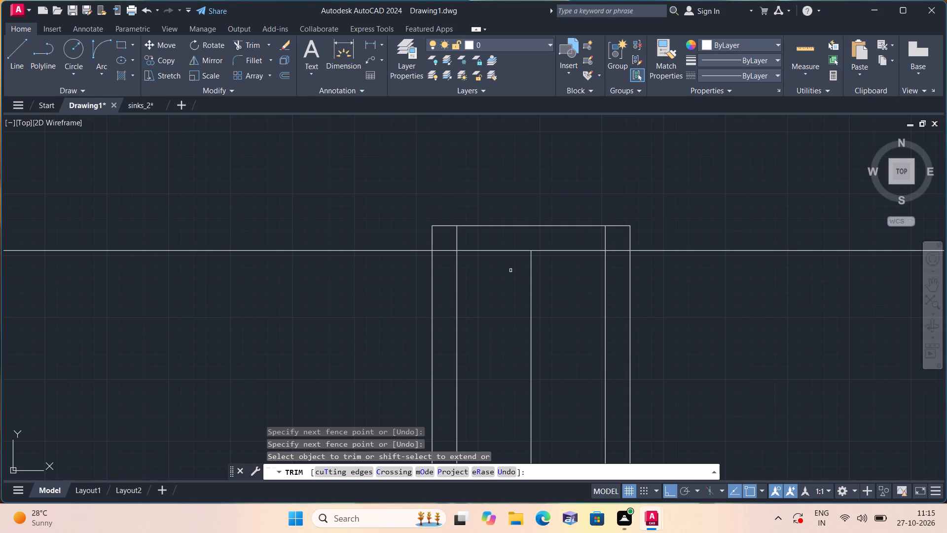
pyautogui.click(446, 252)
pyautogui.click(456, 238)
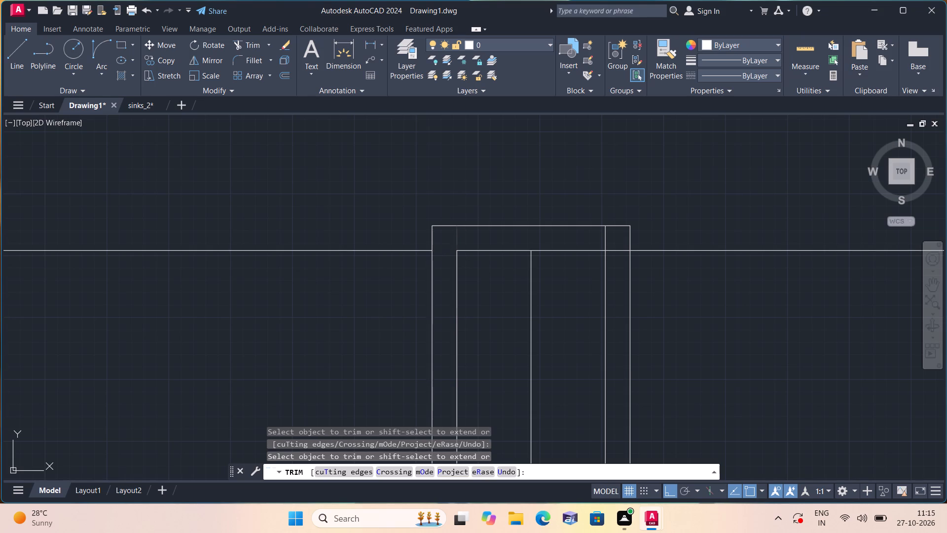
pyautogui.click(602, 240)
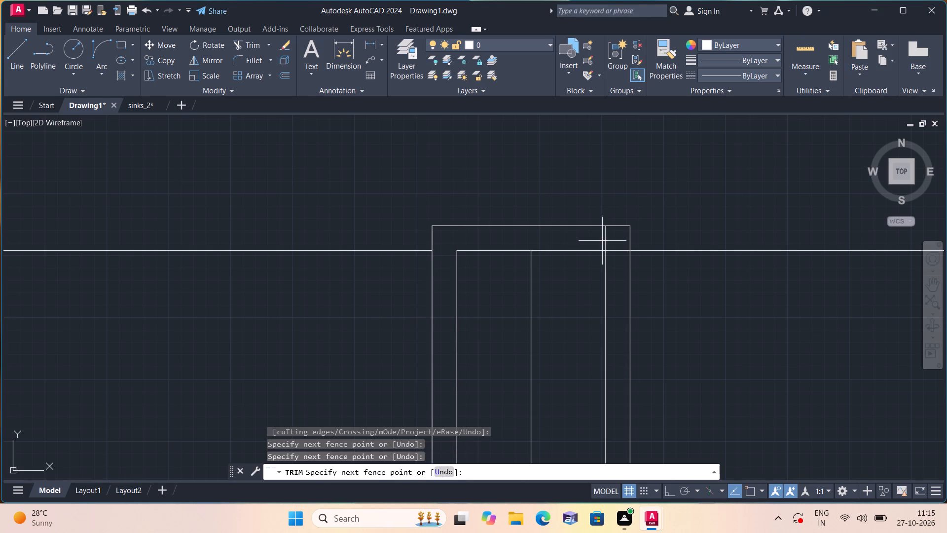
pyautogui.click(618, 253)
# Trim the center line and the first two tread lines below the divider's north end where they run inside the divider.
pyautogui.scroll(-2, 617, 252)
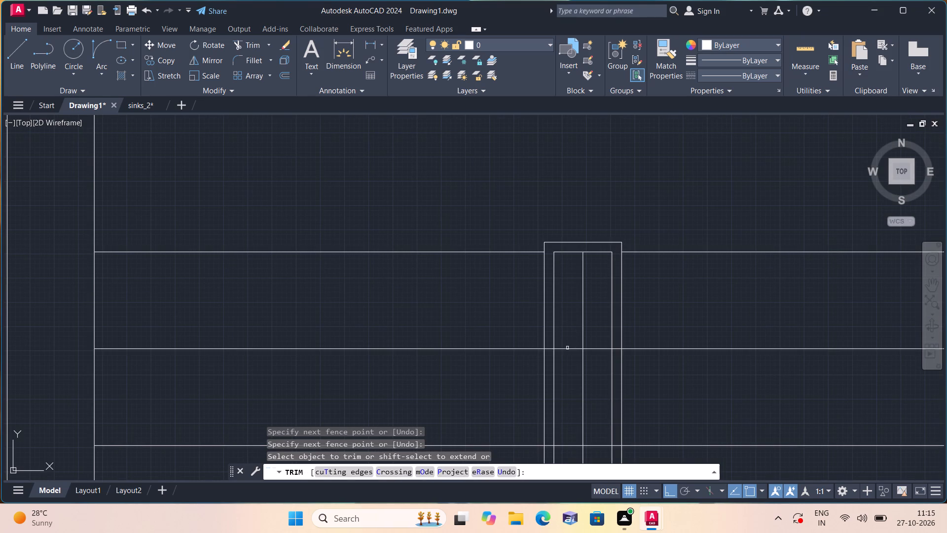
pyautogui.click(598, 295)
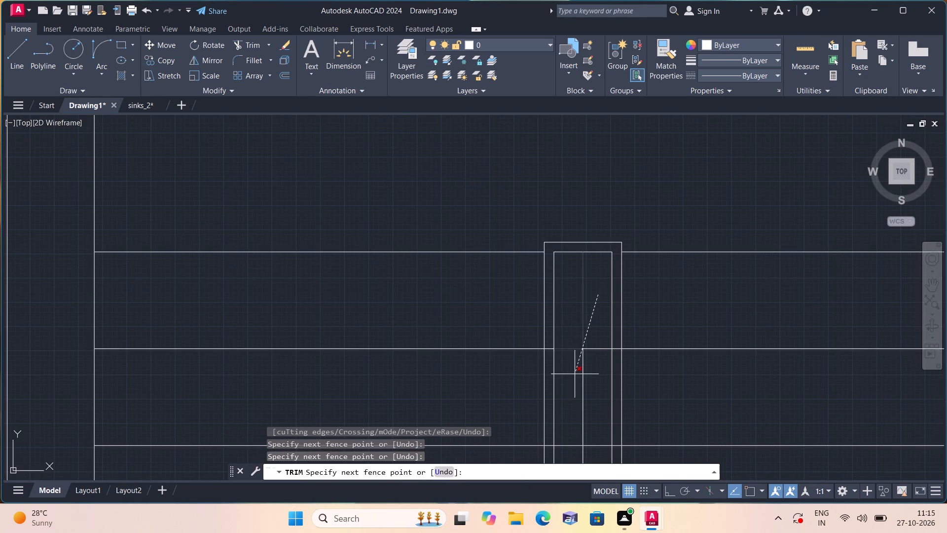
pyautogui.moveTo(576, 376); pyautogui.dragTo(583, 355)
pyautogui.click(582, 350)
pyautogui.moveTo(578, 331); pyautogui.dragTo(577, 356)
pyautogui.moveTo(576, 361); pyautogui.dragTo(486, 199, button='middle')
pyautogui.moveTo(489, 233); pyautogui.dragTo(499, 310)
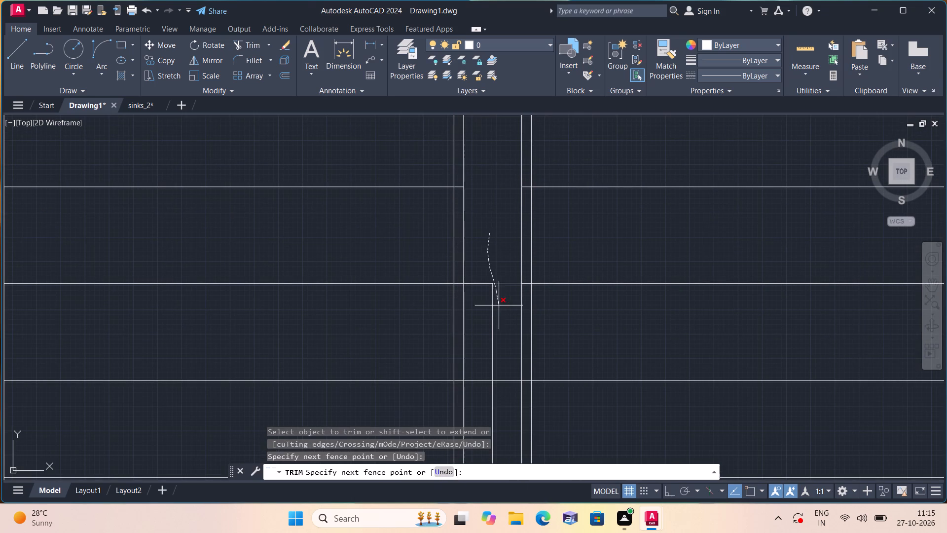
pyautogui.moveTo(499, 310); pyautogui.dragTo(498, 311)
pyautogui.moveTo(488, 304); pyautogui.dragTo(484, 275)
pyautogui.moveTo(484, 277); pyautogui.dragTo(502, 309)
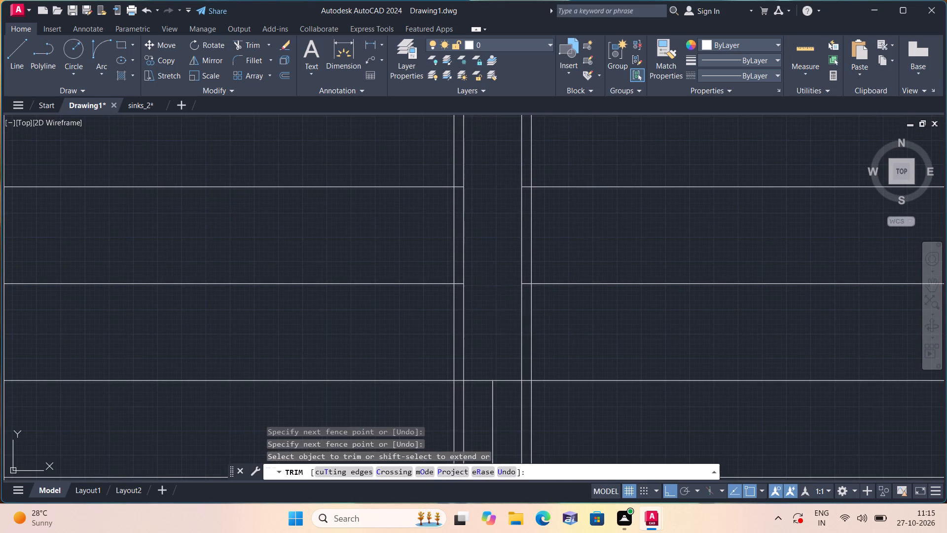
# Trim the center line and the next three tread lines inside the divider, continuing south toward the UP and DN labels.
pyautogui.scroll(-1, 501, 309)
pyautogui.moveTo(501, 309); pyautogui.dragTo(459, 199, button='middle')
pyautogui.moveTo(463, 228); pyautogui.dragTo(466, 307)
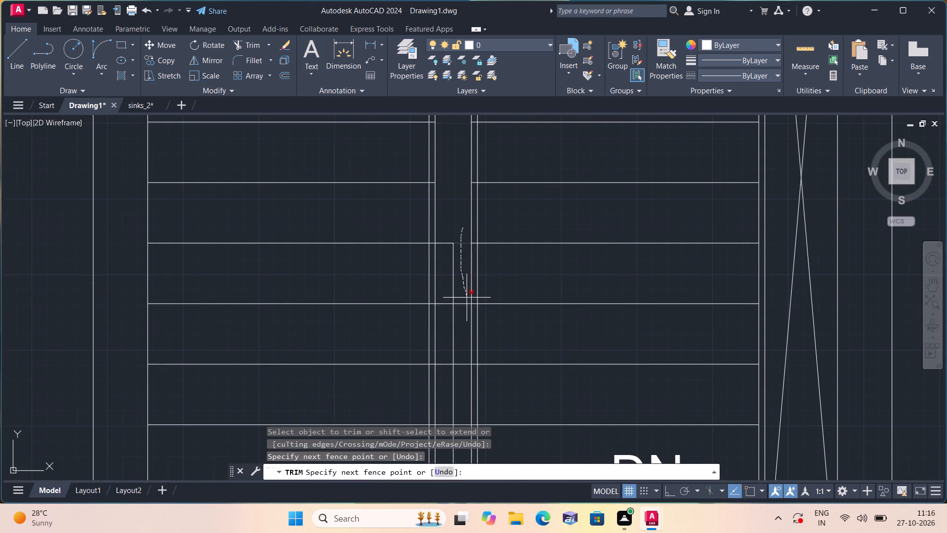
pyautogui.moveTo(466, 307); pyautogui.dragTo(444, 352)
pyautogui.moveTo(444, 352); pyautogui.dragTo(450, 238)
pyautogui.click(451, 236)
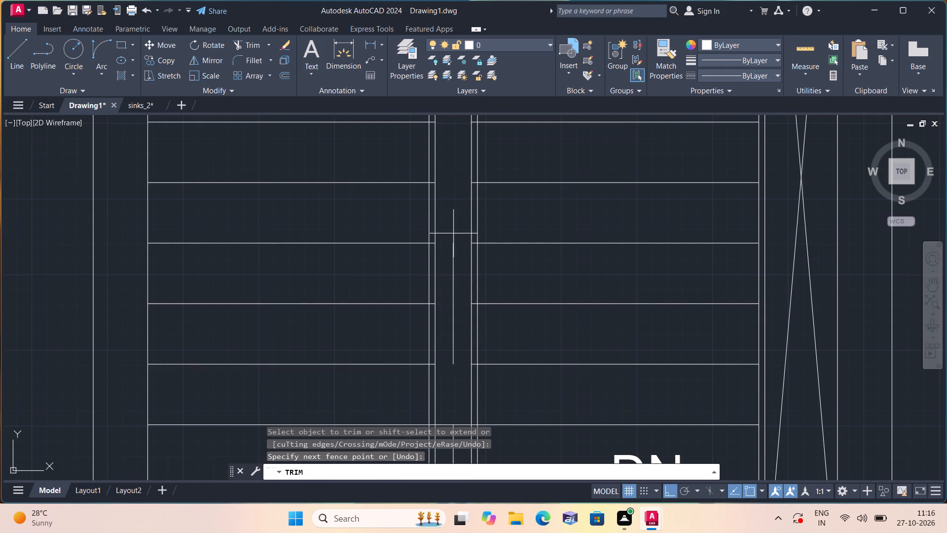
pyautogui.moveTo(452, 251); pyautogui.dragTo(455, 255)
pyautogui.moveTo(455, 258); pyautogui.dragTo(448, 252)
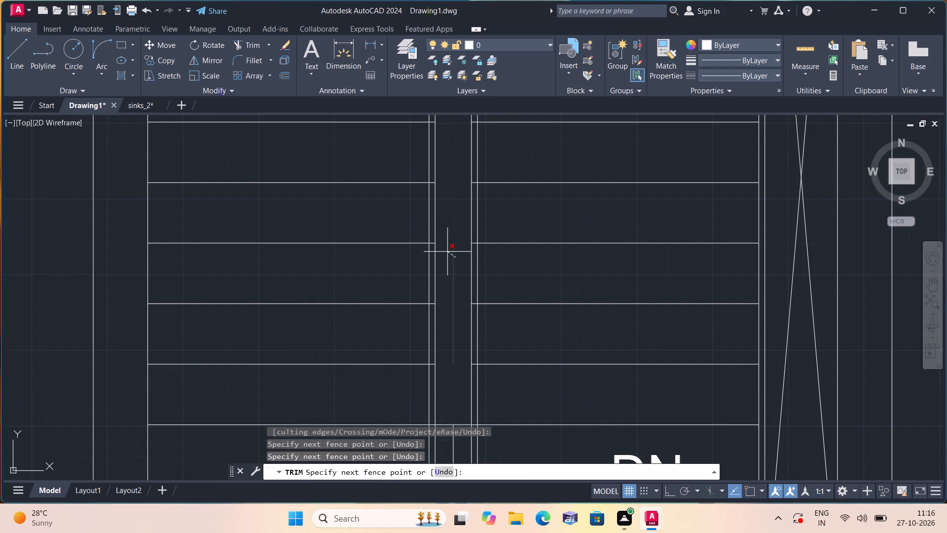
pyautogui.click(447, 252)
# Trim the remaining center line and tread segments inside the divider around the UP label, leaving its interior empty.
pyautogui.moveTo(449, 253); pyautogui.dragTo(428, 120, button='middle')
pyautogui.scroll(-1, 439, 207)
pyautogui.scroll(-1, 428, 124)
pyautogui.scroll(3, 435, 235)
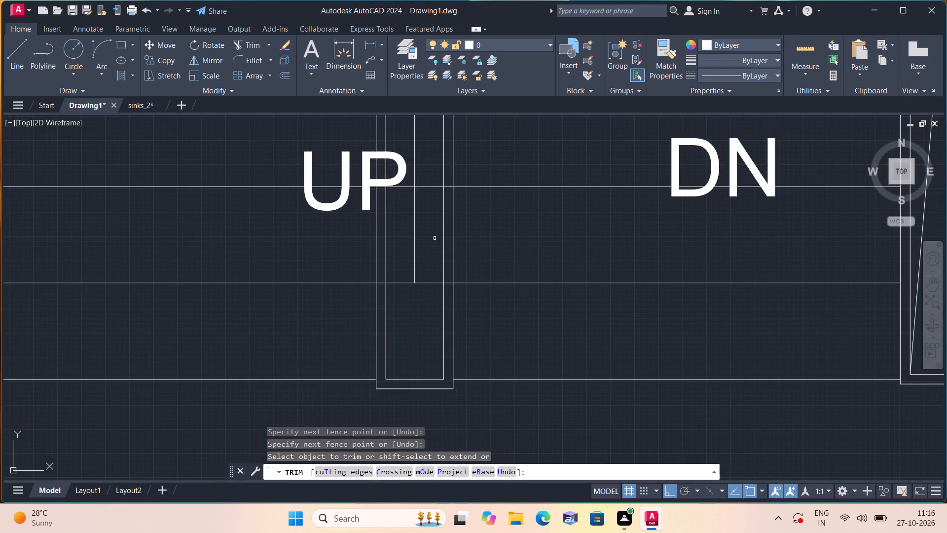
pyautogui.moveTo(422, 314); pyautogui.dragTo(417, 292)
pyautogui.moveTo(408, 242); pyautogui.dragTo(415, 284)
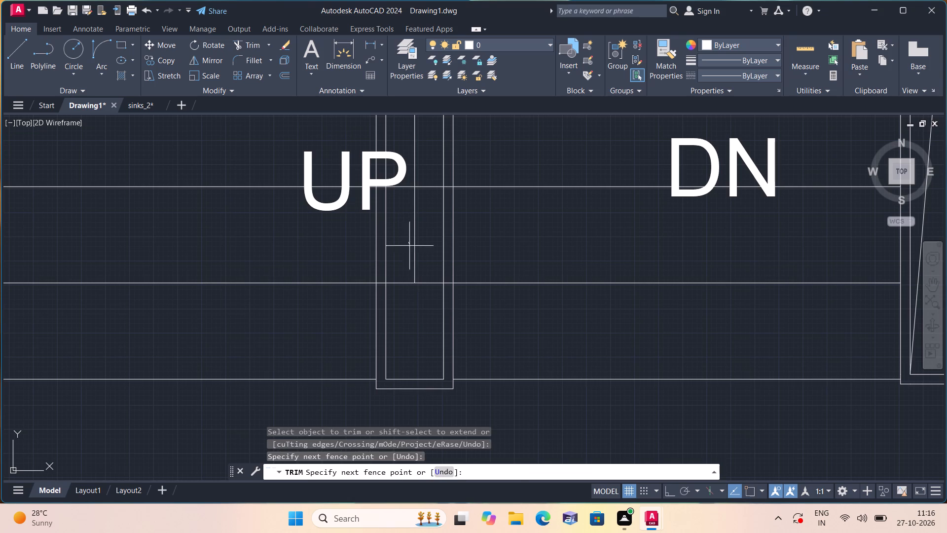
pyautogui.moveTo(415, 284); pyautogui.dragTo(412, 261)
pyautogui.moveTo(412, 232); pyautogui.dragTo(425, 295, button='middle')
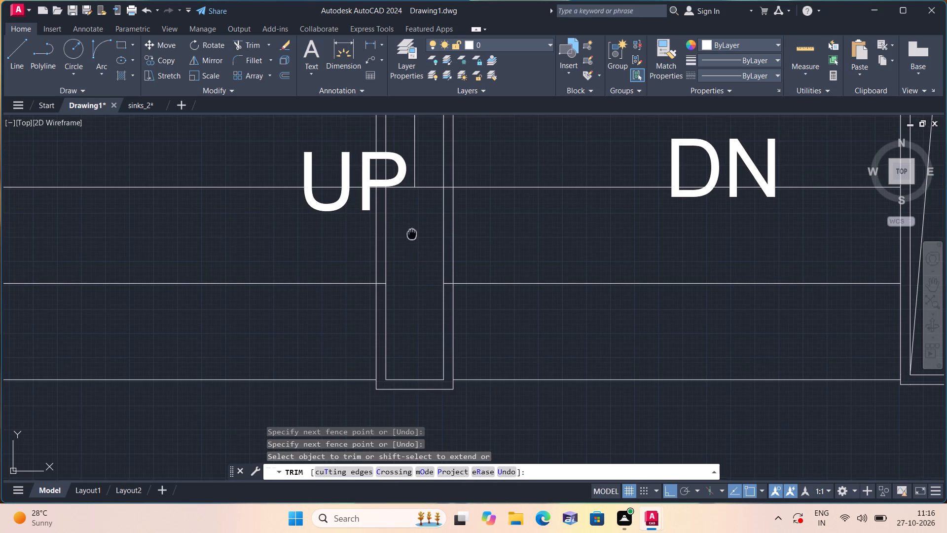
pyautogui.moveTo(425, 295); pyautogui.dragTo(440, 338, button='middle')
pyautogui.moveTo(463, 305); pyautogui.dragTo(462, 298)
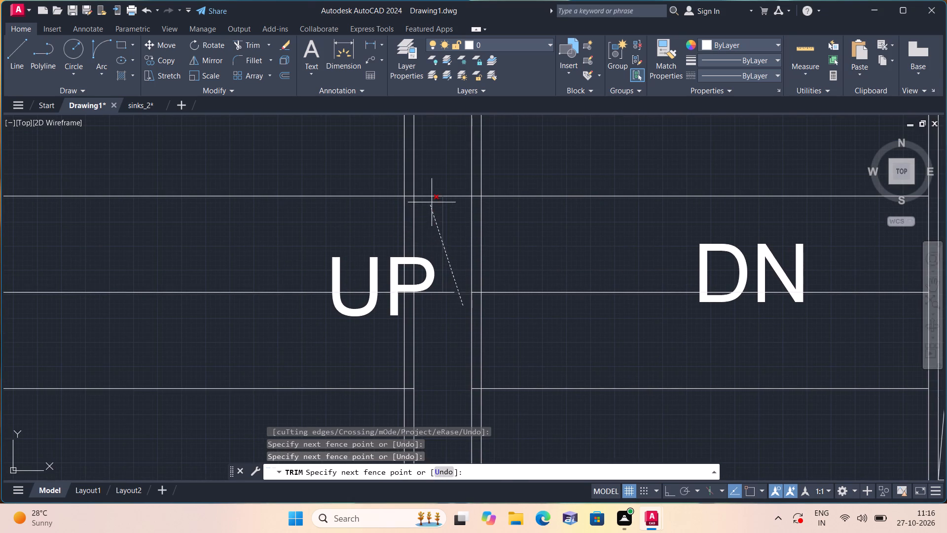
pyautogui.click(437, 190)
pyautogui.moveTo(453, 271); pyautogui.dragTo(440, 311)
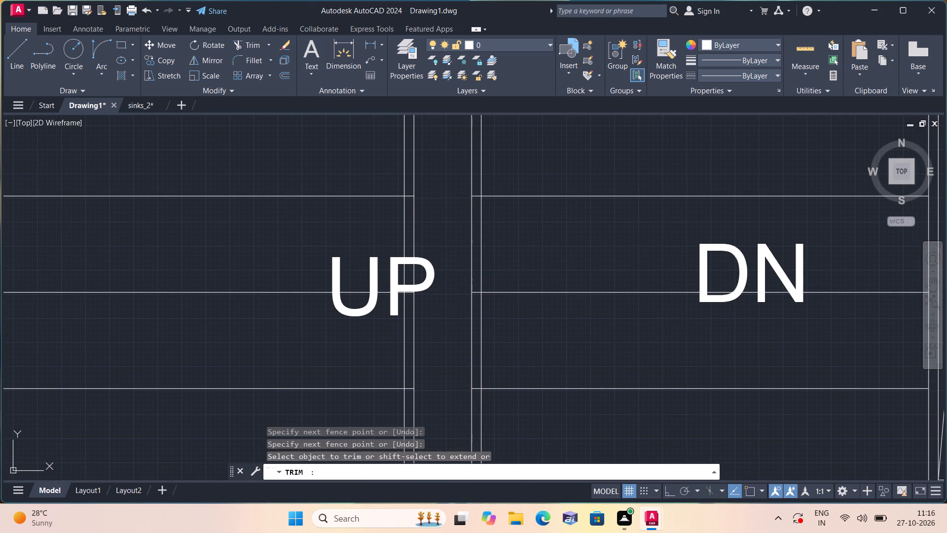
# Trim the second and third tread stubs between the double lines on the divider's UP side, counting from its north end.
pyautogui.moveTo(446, 200); pyautogui.dragTo(494, 420, button='middle')
pyautogui.scroll(-1, 498, 401)
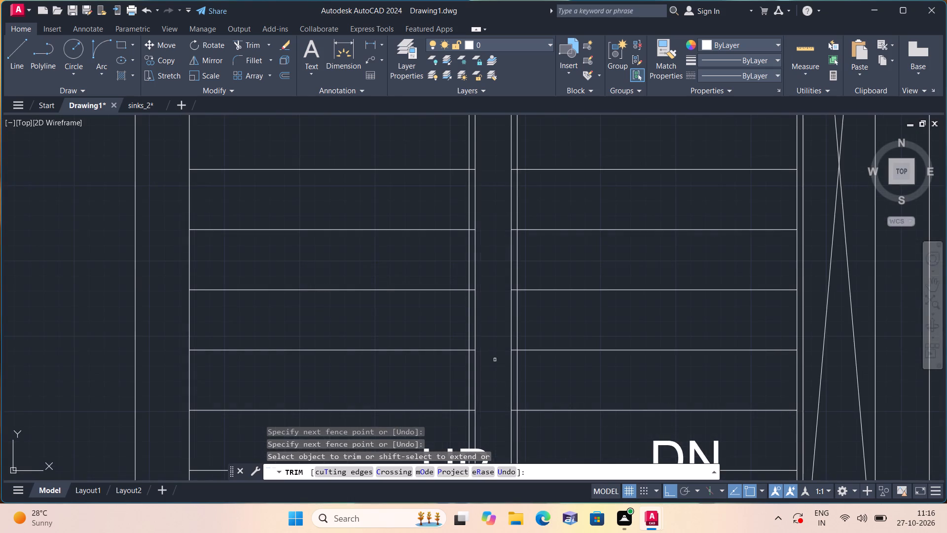
pyautogui.scroll(-2, 476, 223)
pyautogui.moveTo(476, 223); pyautogui.dragTo(500, 290, button='middle')
pyautogui.scroll(2, 497, 238)
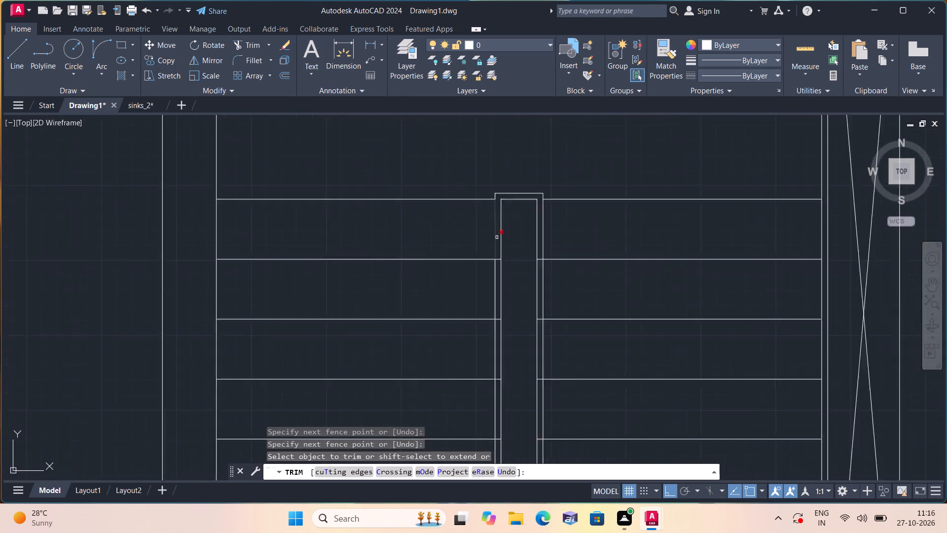
pyautogui.scroll(3, 497, 237)
pyautogui.moveTo(505, 309); pyautogui.dragTo(505, 322)
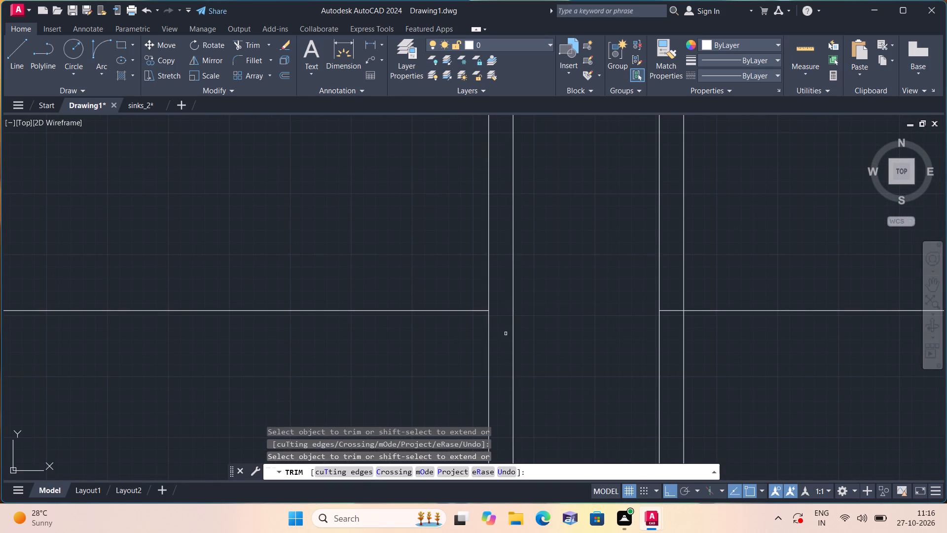
pyautogui.moveTo(506, 334); pyautogui.dragTo(480, 153, button='middle')
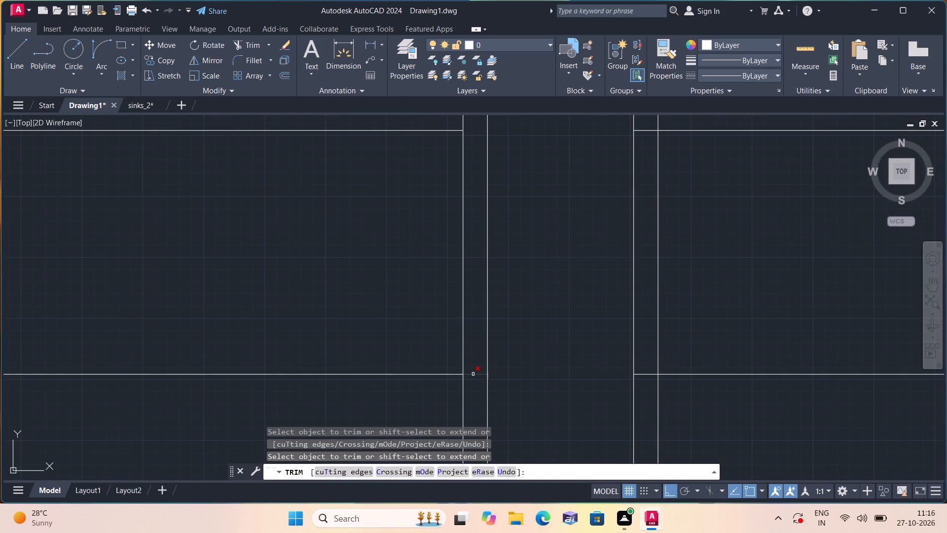
pyautogui.click(473, 375)
# Trim the next three tread stubs between the double lines on the UP side, continuing south toward the UP label.
pyautogui.scroll(-1, 474, 361)
pyautogui.moveTo(474, 361); pyautogui.dragTo(448, 178, button='middle')
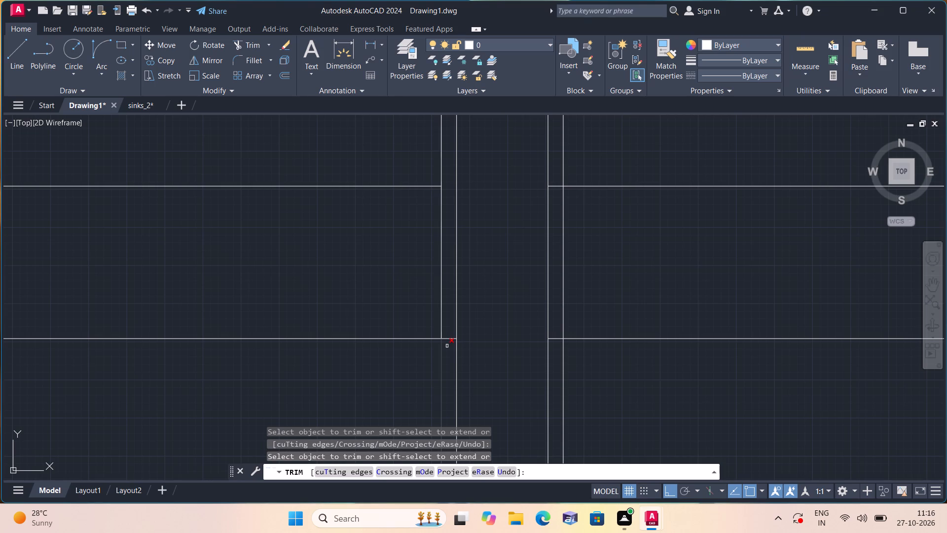
pyautogui.click(448, 338)
pyautogui.moveTo(447, 333); pyautogui.dragTo(423, 158, button='middle')
pyautogui.scroll(-1, 445, 328)
pyautogui.scroll(1, 428, 242)
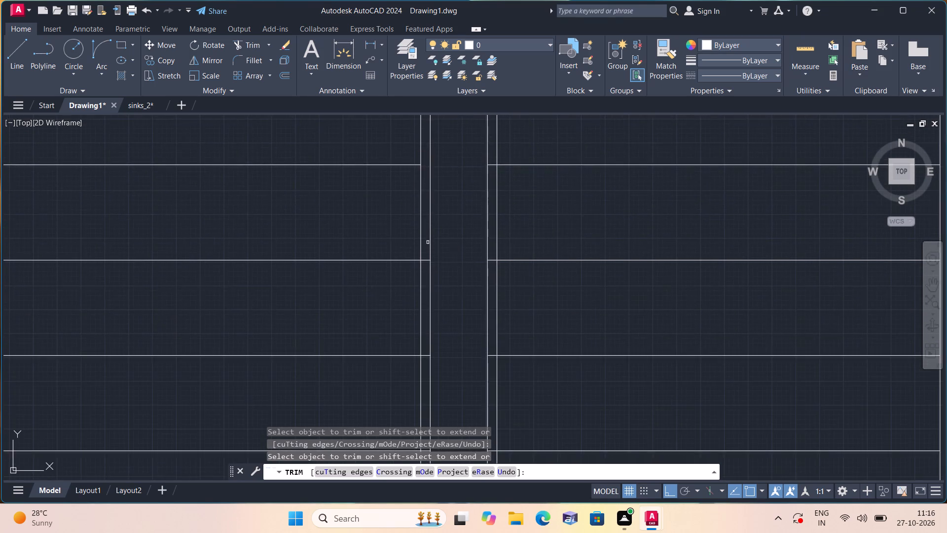
pyautogui.moveTo(424, 269); pyautogui.dragTo(424, 263)
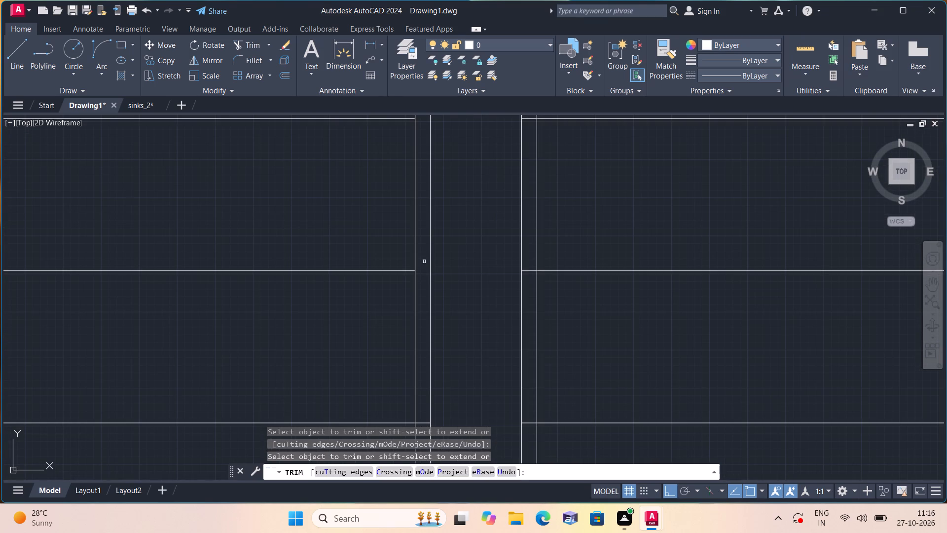
pyautogui.moveTo(424, 263); pyautogui.dragTo(404, 125, button='middle')
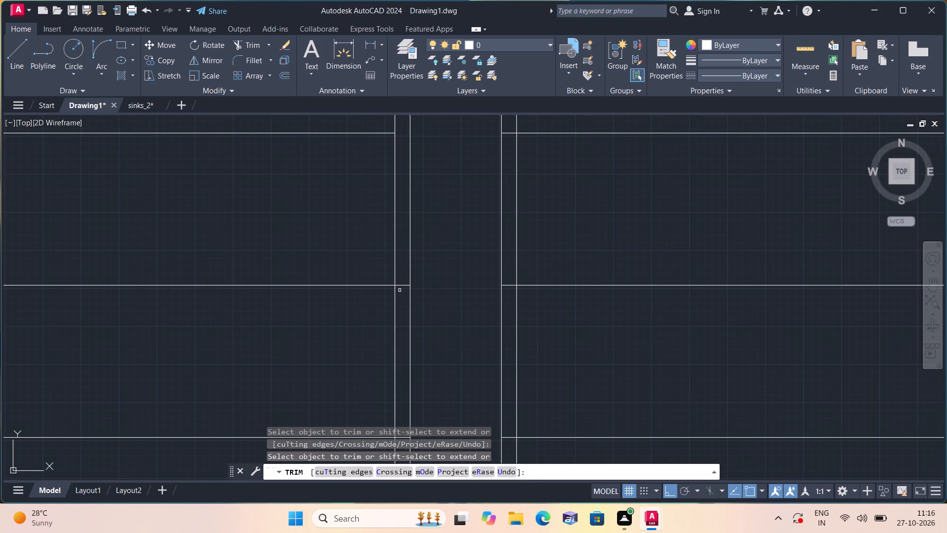
pyautogui.click(400, 286)
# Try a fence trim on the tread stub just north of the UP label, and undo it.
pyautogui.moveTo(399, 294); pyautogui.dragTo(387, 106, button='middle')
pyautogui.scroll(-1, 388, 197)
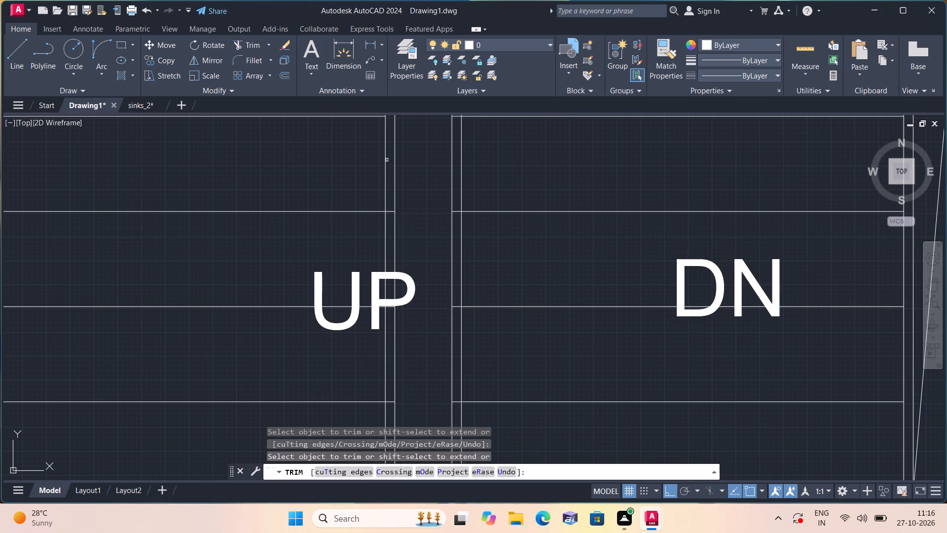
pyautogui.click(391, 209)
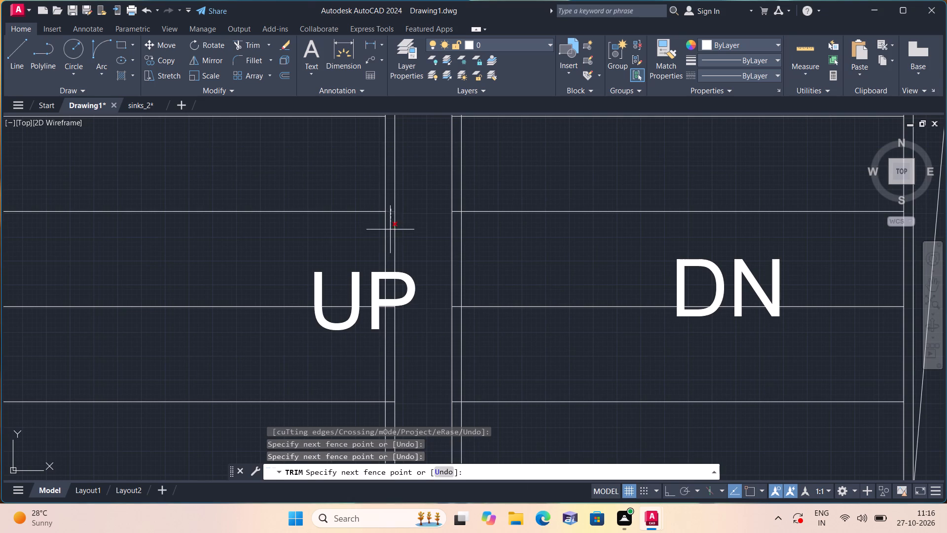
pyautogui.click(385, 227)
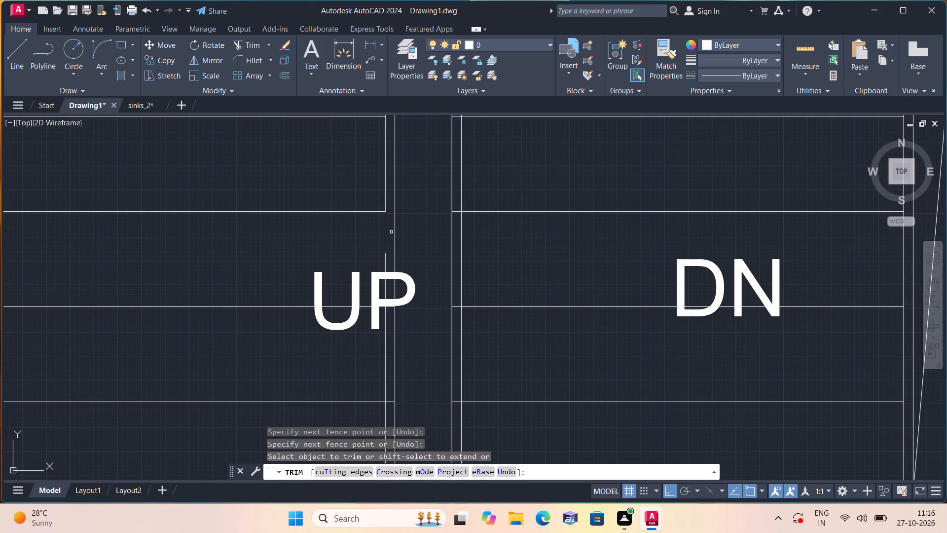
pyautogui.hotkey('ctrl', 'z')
# Trim the last three tread stubs on the divider's UP side: just north of, behind and just south of the UP label.
pyautogui.scroll(-4, 402, 297)
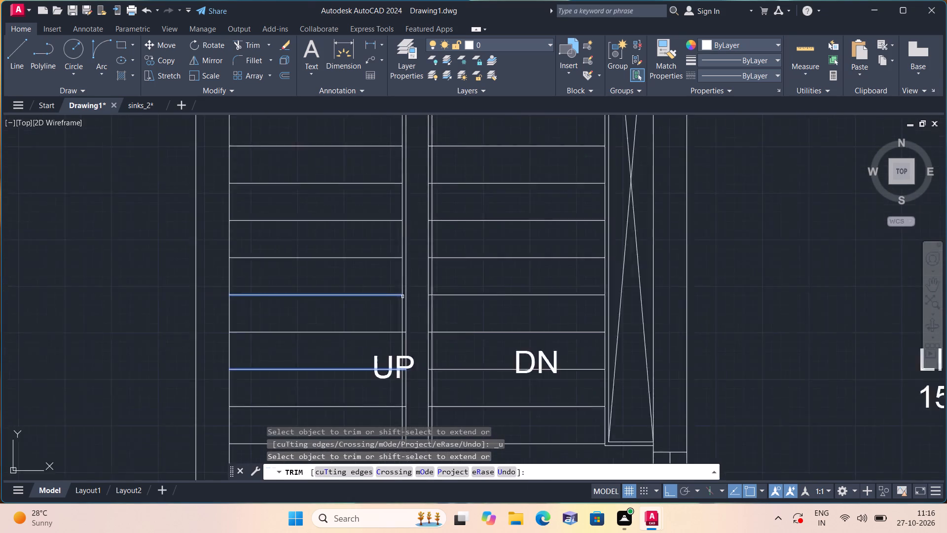
pyautogui.scroll(1, 408, 306)
pyautogui.moveTo(416, 324); pyautogui.dragTo(399, 237, button='middle')
pyautogui.scroll(2, 389, 249)
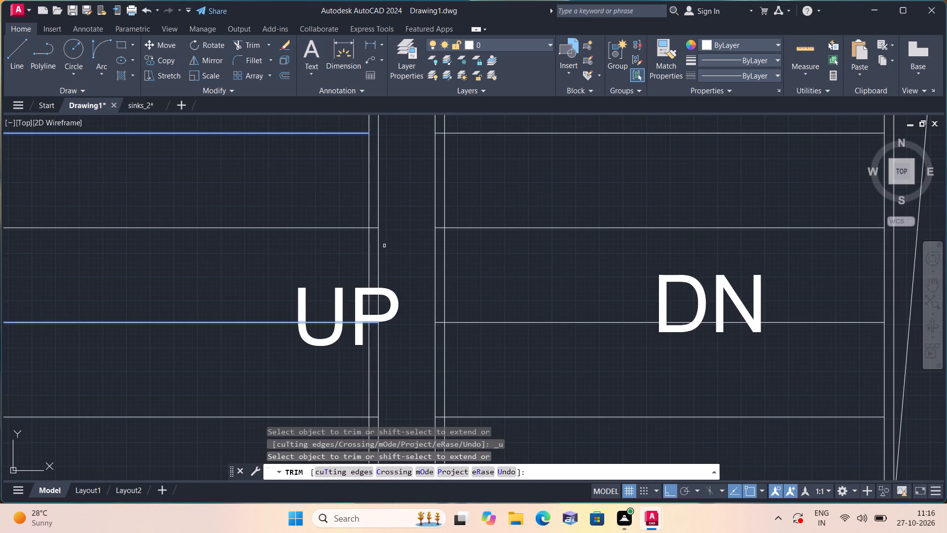
pyautogui.click(373, 228)
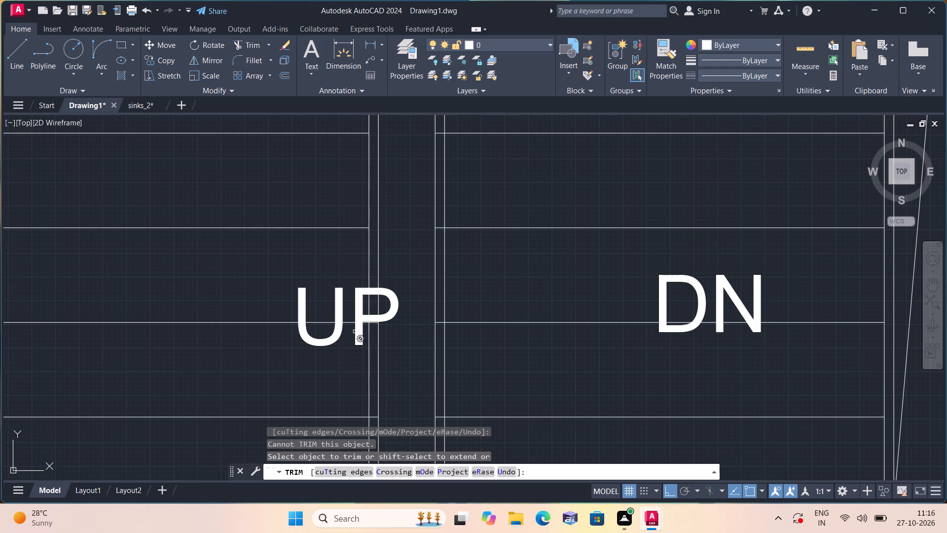
pyautogui.scroll(1, 355, 368)
pyautogui.scroll(2, 391, 308)
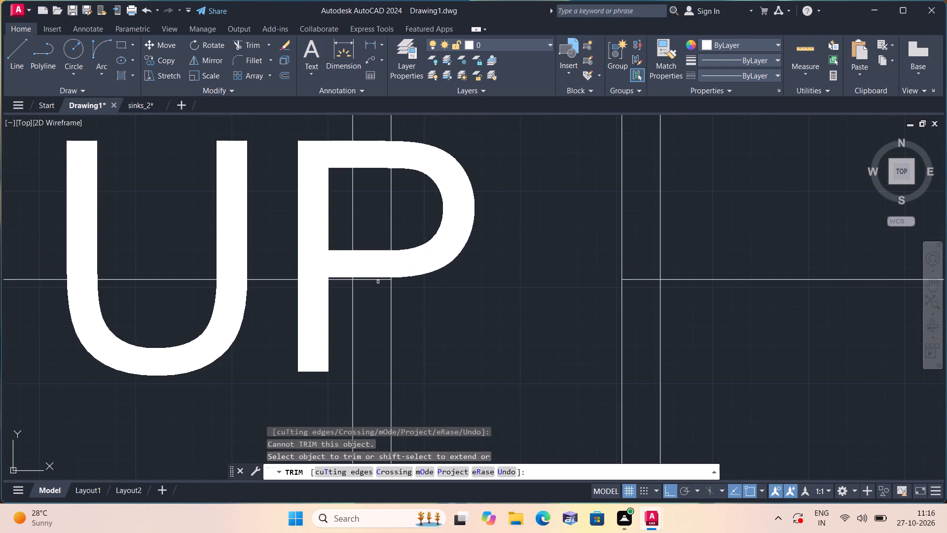
pyautogui.click(377, 281)
pyautogui.scroll(-3, 380, 361)
pyautogui.moveTo(380, 361); pyautogui.dragTo(367, 233, button='middle')
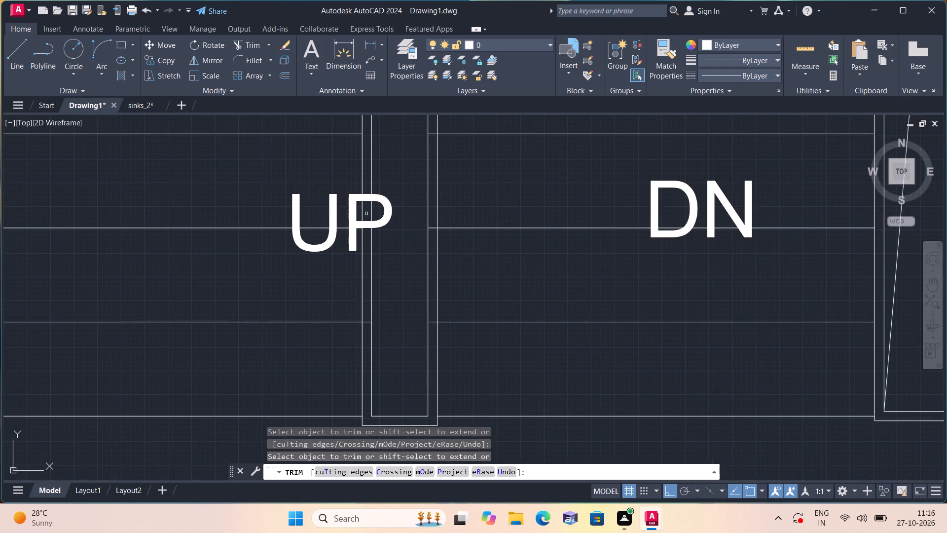
pyautogui.scroll(2, 363, 297)
pyautogui.click(371, 352)
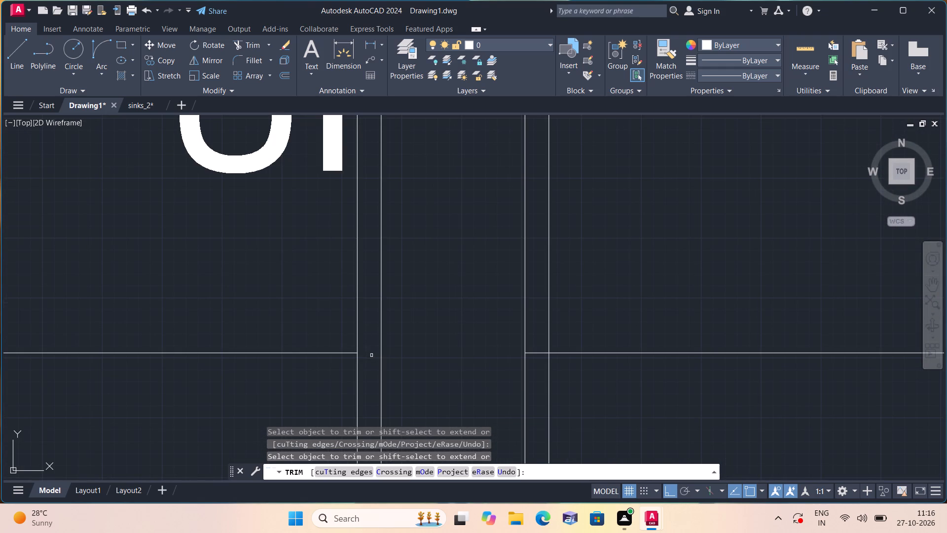
# Trim the three southernmost tread stubs between the double lines on the divider's DN side.
pyautogui.moveTo(367, 358); pyautogui.dragTo(359, 169, button='middle')
pyautogui.scroll(-1, 356, 227)
pyautogui.scroll(-2, 359, 168)
pyautogui.scroll(3, 407, 165)
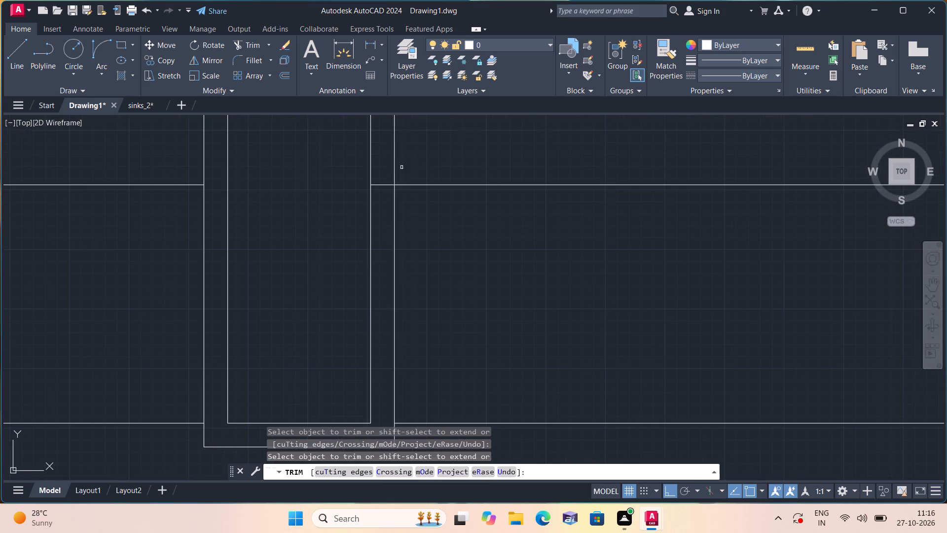
pyautogui.click(389, 183)
pyautogui.moveTo(383, 189); pyautogui.dragTo(436, 419, button='middle')
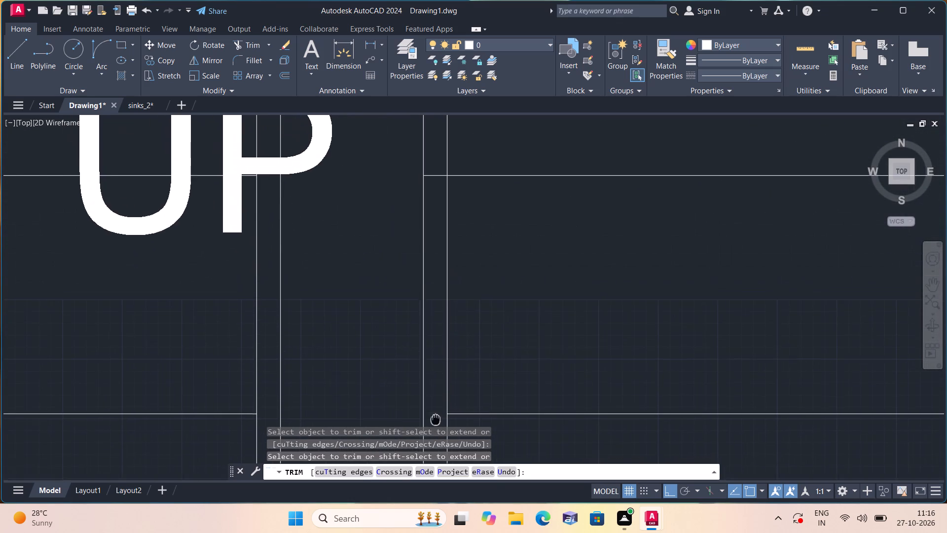
pyautogui.click(434, 178)
pyautogui.scroll(-1, 434, 179)
pyautogui.moveTo(433, 180); pyautogui.dragTo(437, 223, button='middle')
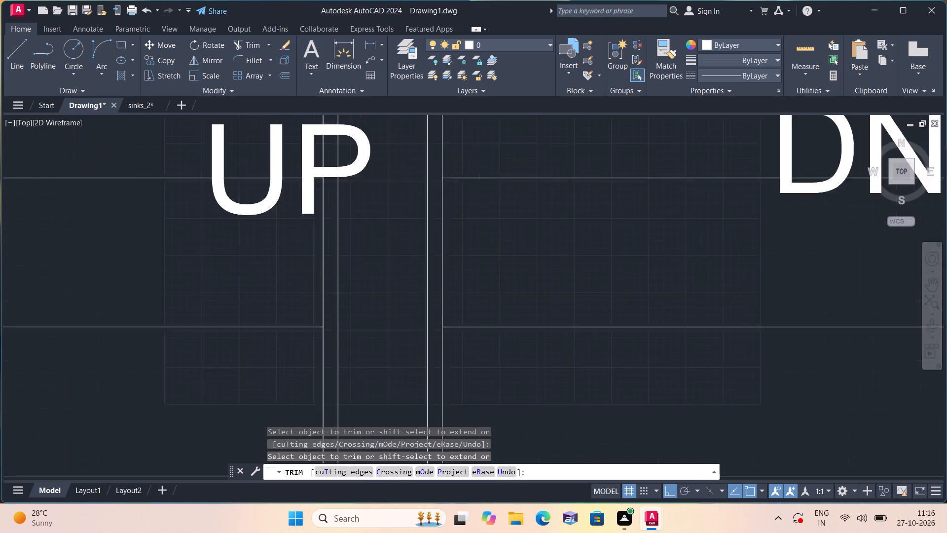
pyautogui.moveTo(437, 223); pyautogui.dragTo(442, 370, button='middle')
pyautogui.click(443, 219)
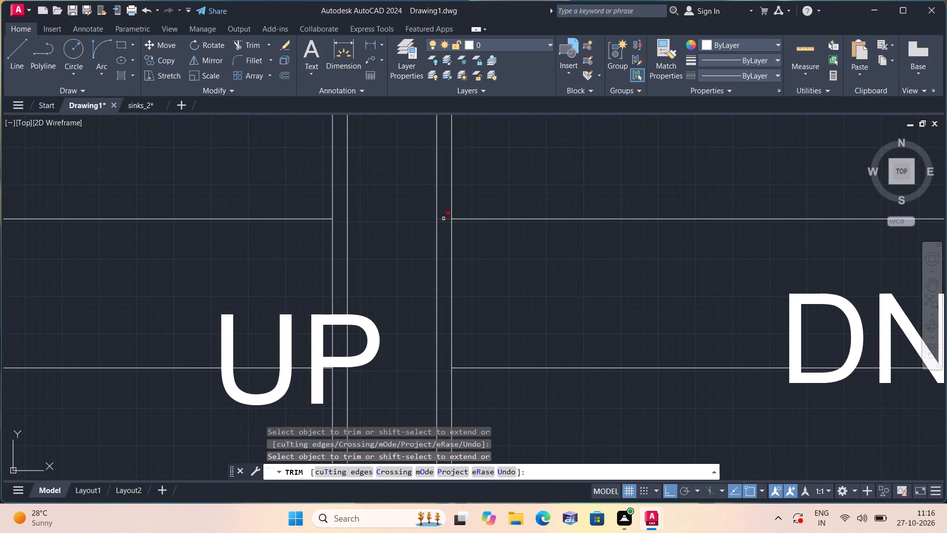
# Trim the next three tread stubs between the double lines on the divider's DN side, working north.
pyautogui.moveTo(443, 219); pyautogui.dragTo(477, 416, button='middle')
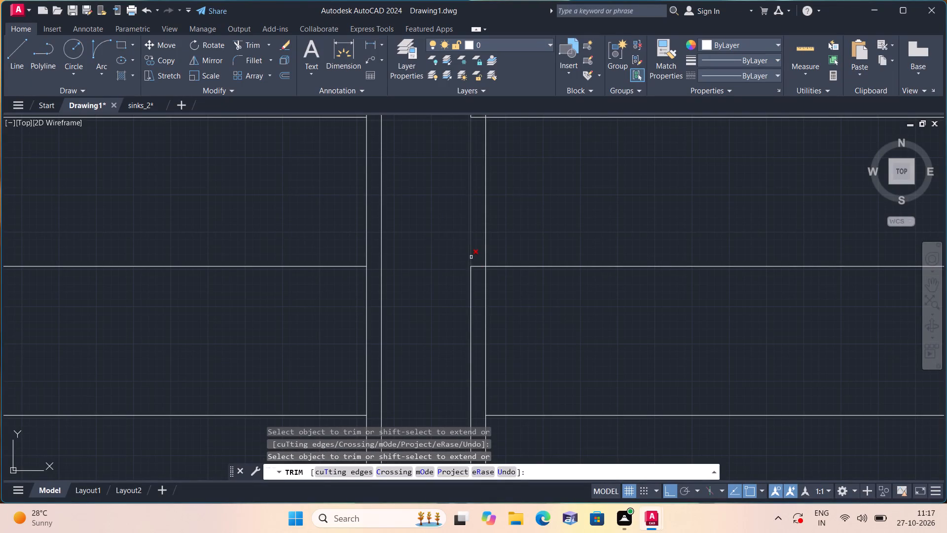
pyautogui.moveTo(476, 263); pyautogui.dragTo(478, 280)
pyautogui.moveTo(477, 275); pyautogui.dragTo(476, 315, button='middle')
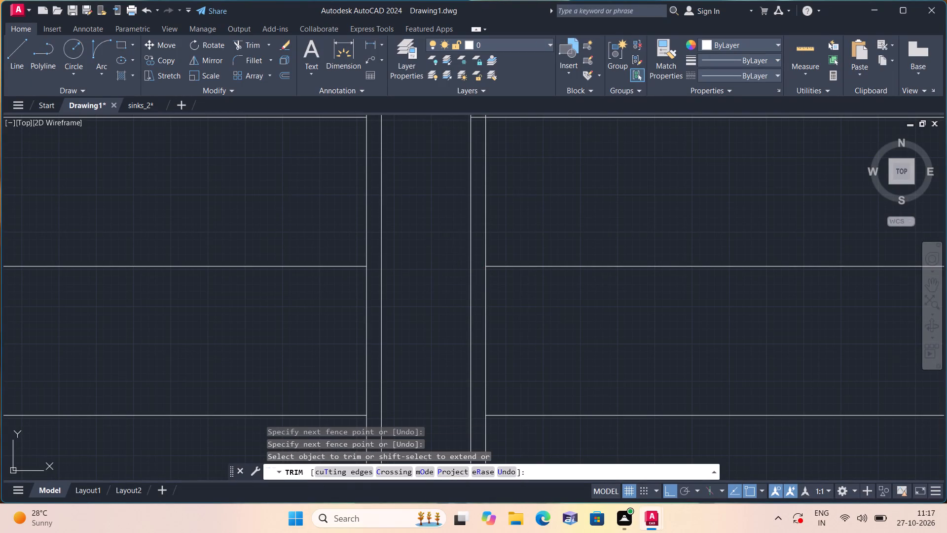
pyautogui.moveTo(476, 315); pyautogui.dragTo(482, 380, button='middle')
pyautogui.click(482, 224)
pyautogui.moveTo(478, 228); pyautogui.dragTo(484, 410, button='middle')
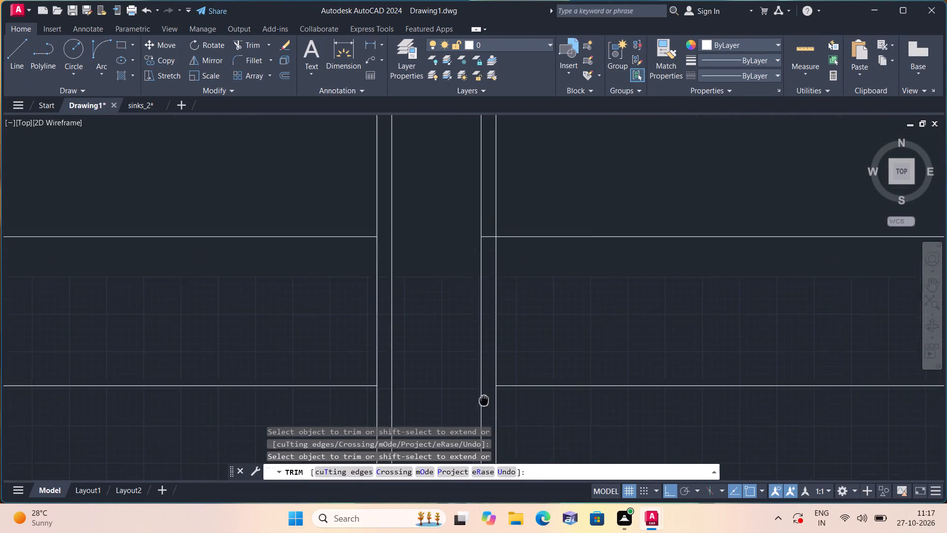
pyautogui.click(488, 256)
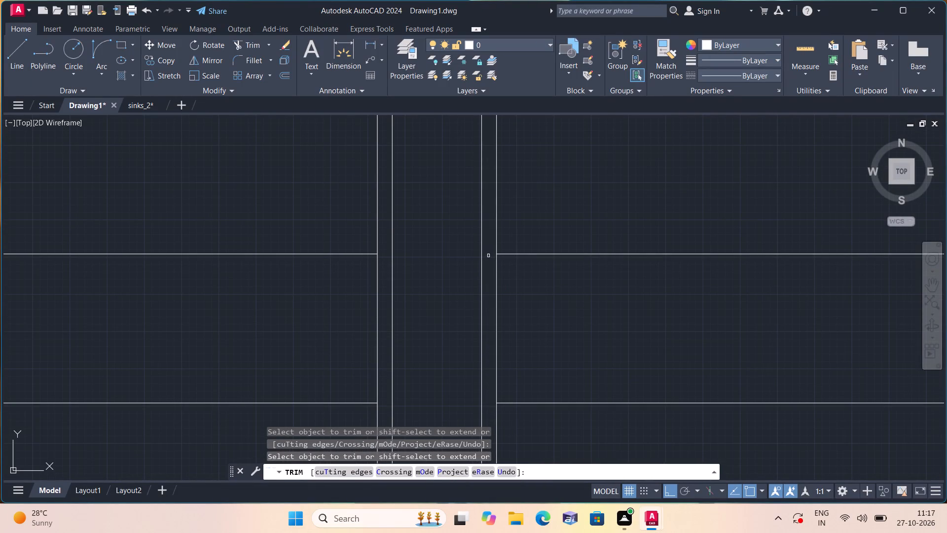
# Trim the last two tread stubs on the DN side near the divider's north end and finish trimming.
pyautogui.moveTo(487, 263); pyautogui.dragTo(488, 387, button='middle')
pyautogui.scroll(-1, 490, 384)
pyautogui.scroll(-1, 503, 312)
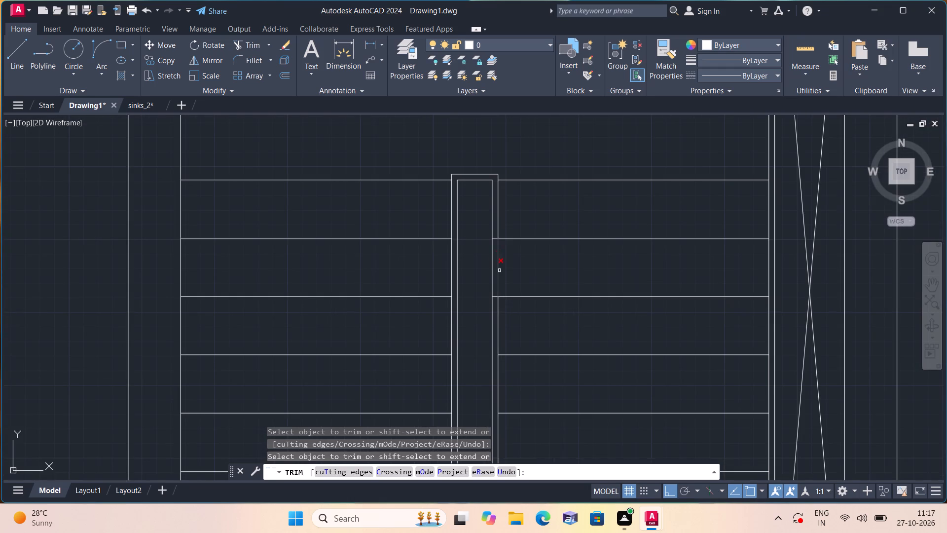
pyautogui.scroll(1, 492, 247)
pyautogui.click(499, 228)
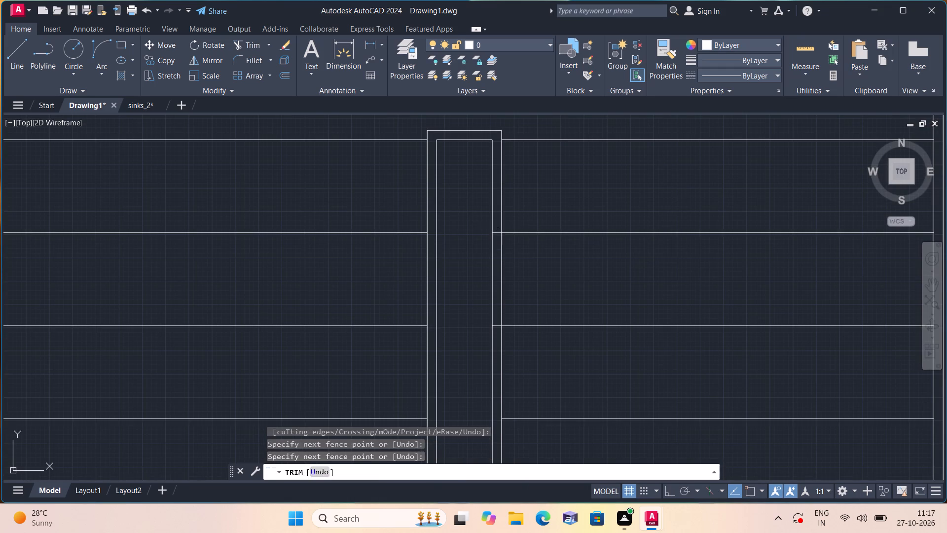
pyautogui.click(499, 238)
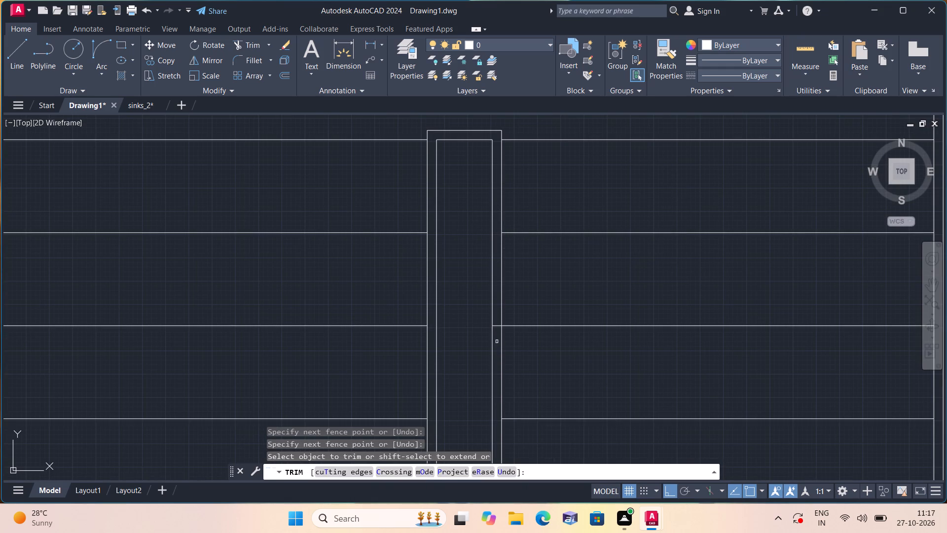
pyautogui.click(497, 326)
pyautogui.scroll(-1, 509, 383)
pyautogui.press('Escape')
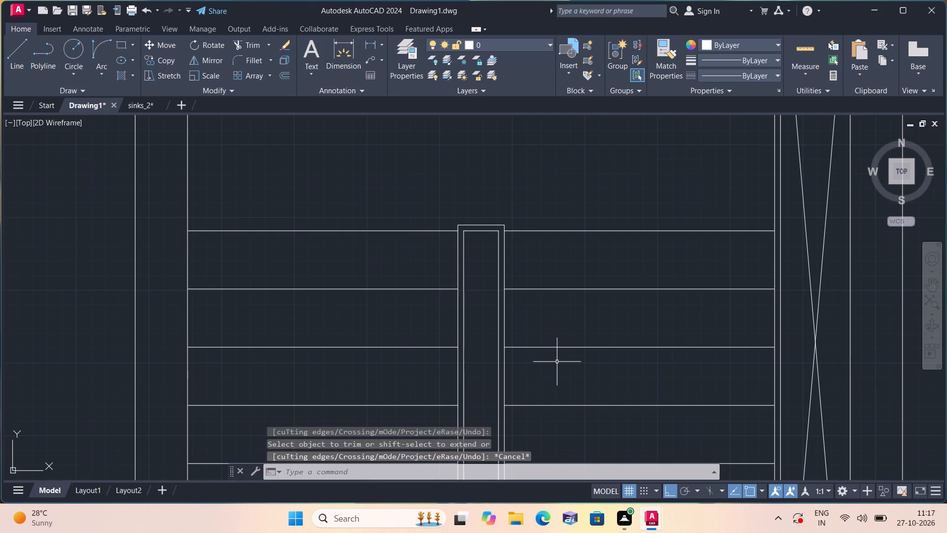
# Draw a diagonal line across the divider's inner rectangle from its northwest corner to its southeast corner.
pyautogui.write('l')
pyautogui.press('space')
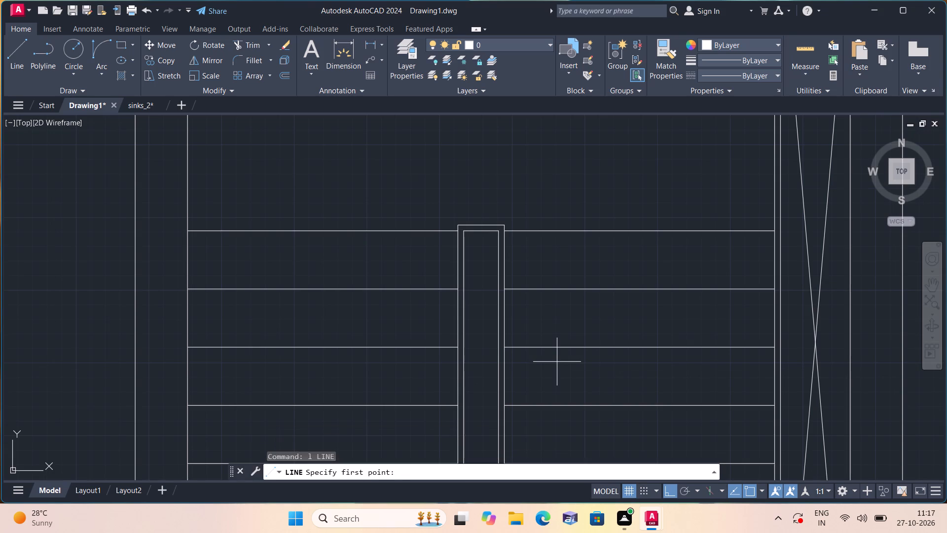
pyautogui.scroll(1, 491, 266)
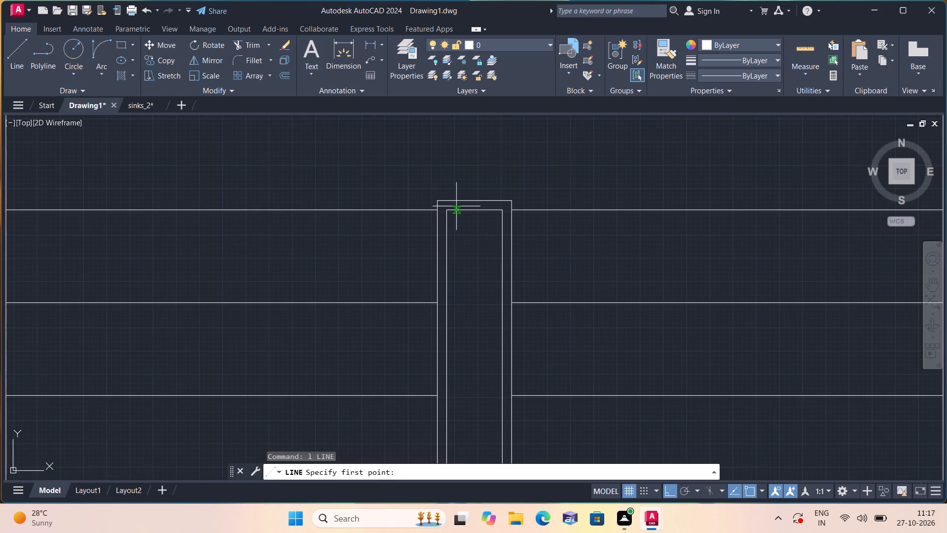
pyautogui.click(449, 211)
pyautogui.moveTo(512, 360); pyautogui.dragTo(479, 216, button='middle')
pyautogui.scroll(-3, 503, 308)
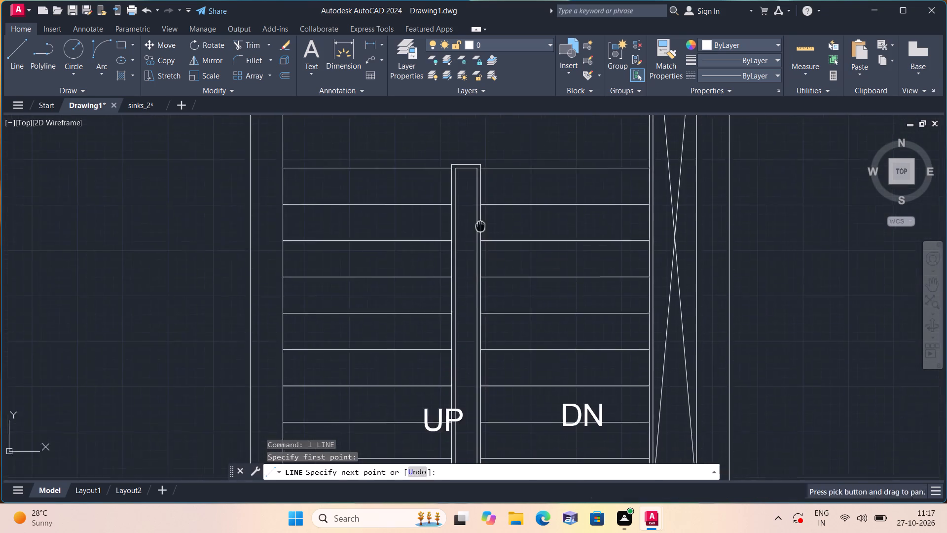
pyautogui.scroll(2, 491, 405)
pyautogui.scroll(1, 458, 350)
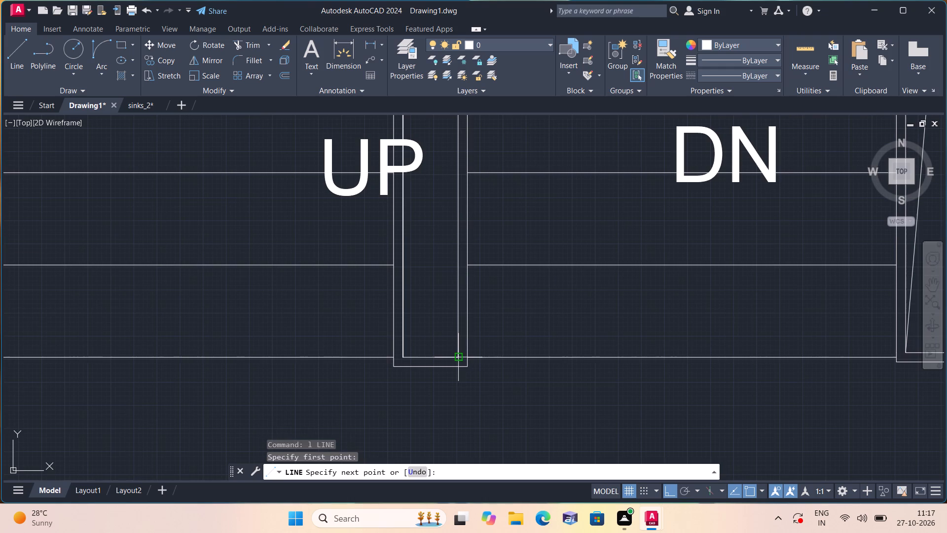
pyautogui.click(457, 360)
pyautogui.press('space')
# Draw the second diagonal of the divider's inner rectangle from its southwest corner to its northeast corner.
pyautogui.press('space')
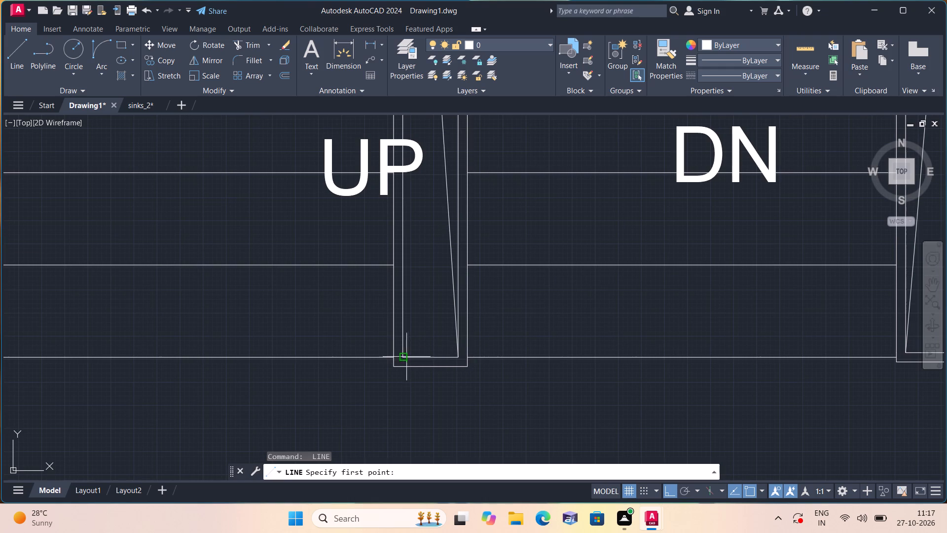
pyautogui.click(401, 357)
pyautogui.moveTo(428, 283); pyautogui.dragTo(525, 531, button='middle')
pyautogui.scroll(-1, 428, 283)
pyautogui.scroll(-1, 543, 203)
pyautogui.moveTo(543, 203); pyautogui.dragTo(548, 300, button='middle')
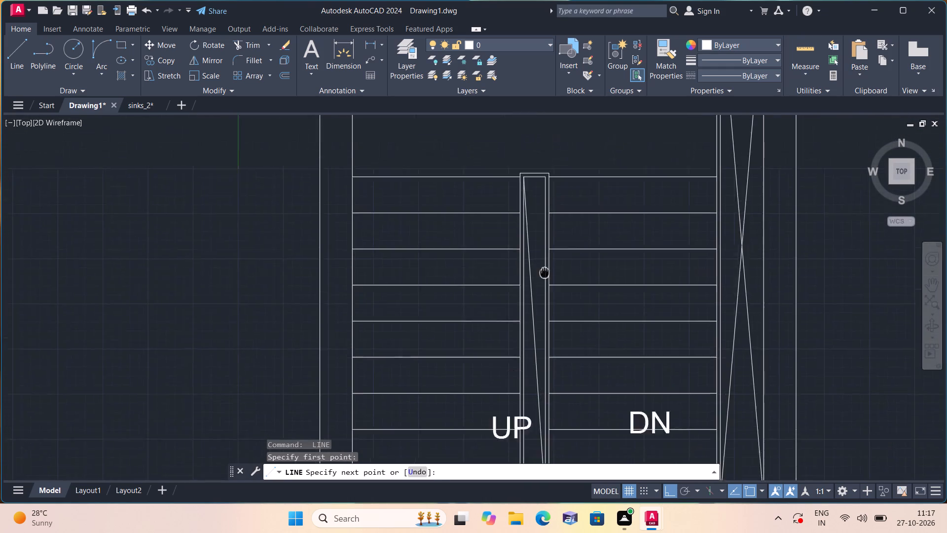
pyautogui.moveTo(548, 300); pyautogui.dragTo(548, 314, button='middle')
pyautogui.scroll(2, 556, 263)
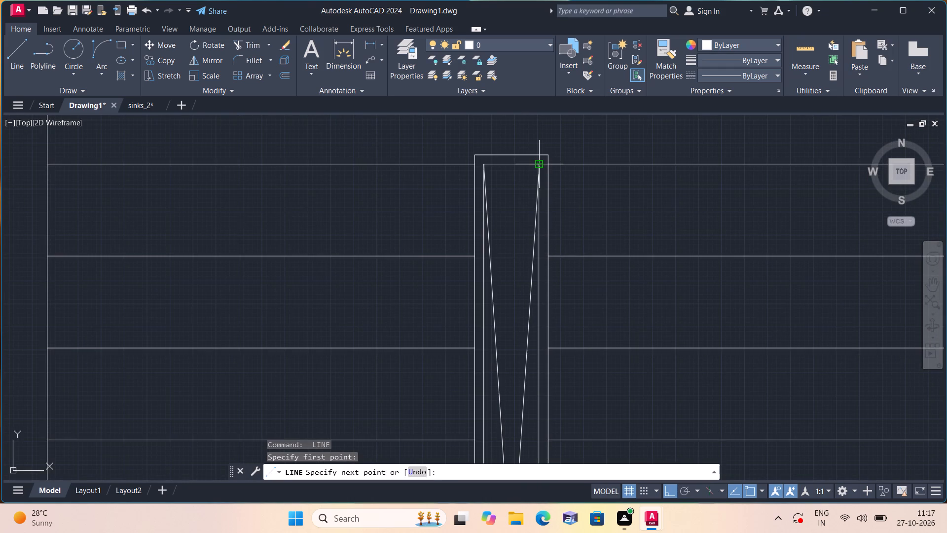
pyautogui.click(538, 165)
pyautogui.press('space')
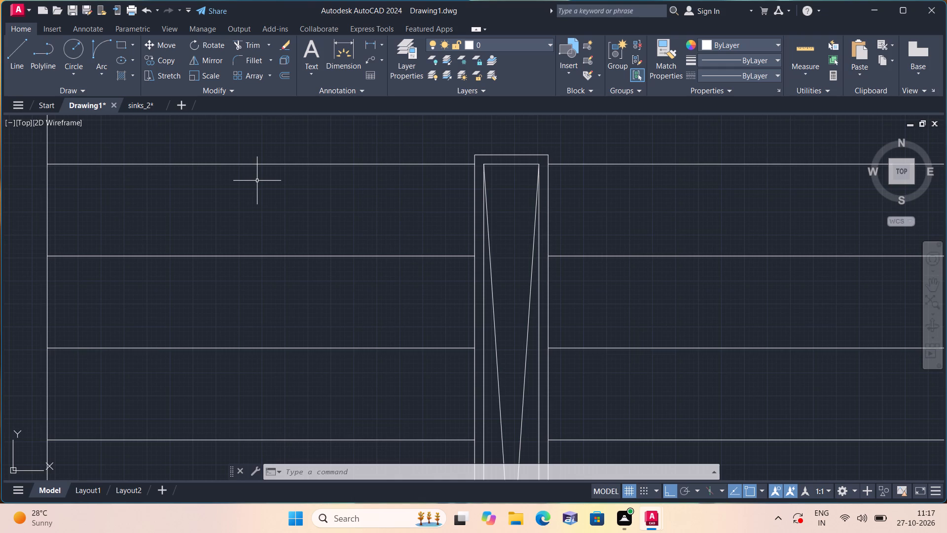
# Draw a vertical arrow shaft on the UP flight from just south of the first tread line to the fourth, with a slanted west arrowhead stroke.
pyautogui.moveTo(261, 231); pyautogui.dragTo(278, 170, button='middle')
pyautogui.scroll(-1, 274, 188)
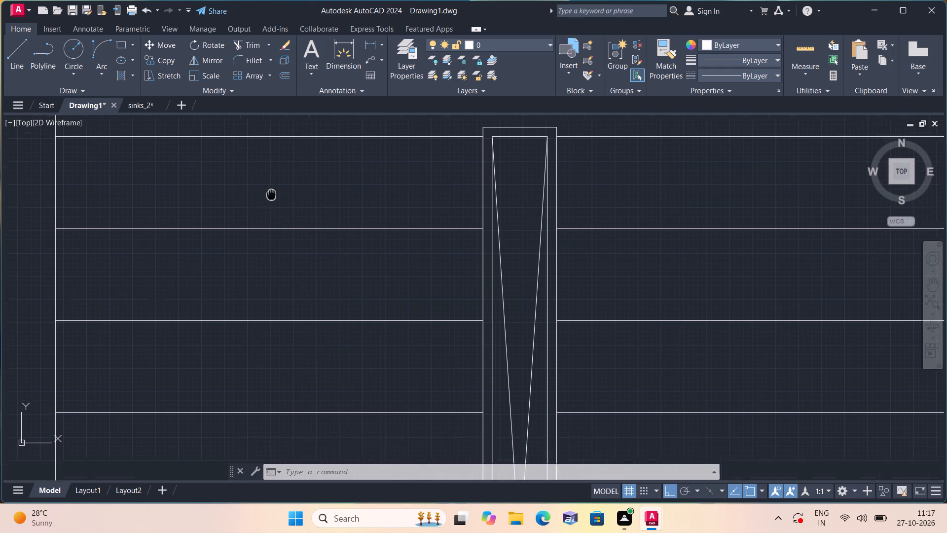
pyautogui.moveTo(278, 170); pyautogui.dragTo(279, 169, button='middle')
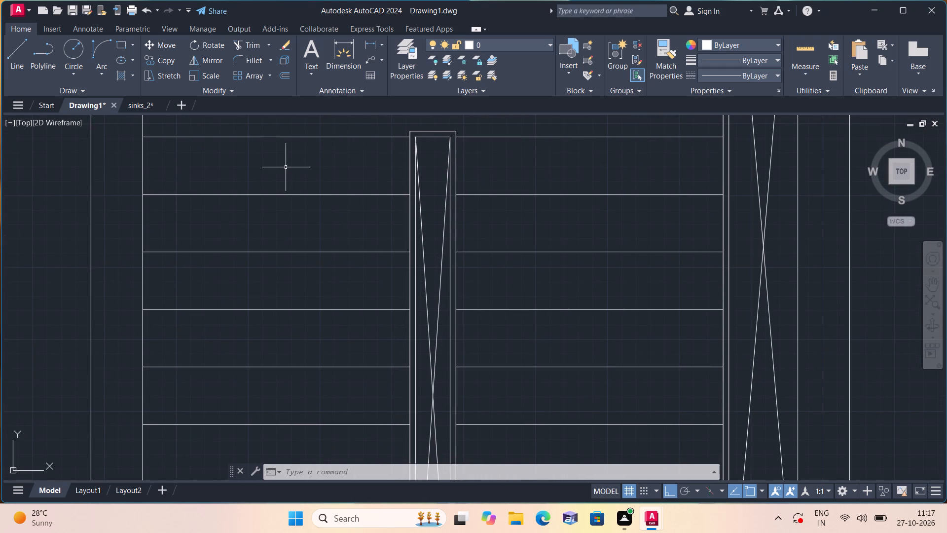
pyautogui.scroll(-2, 405, 246)
pyautogui.moveTo(406, 244); pyautogui.dragTo(395, 156, button='middle')
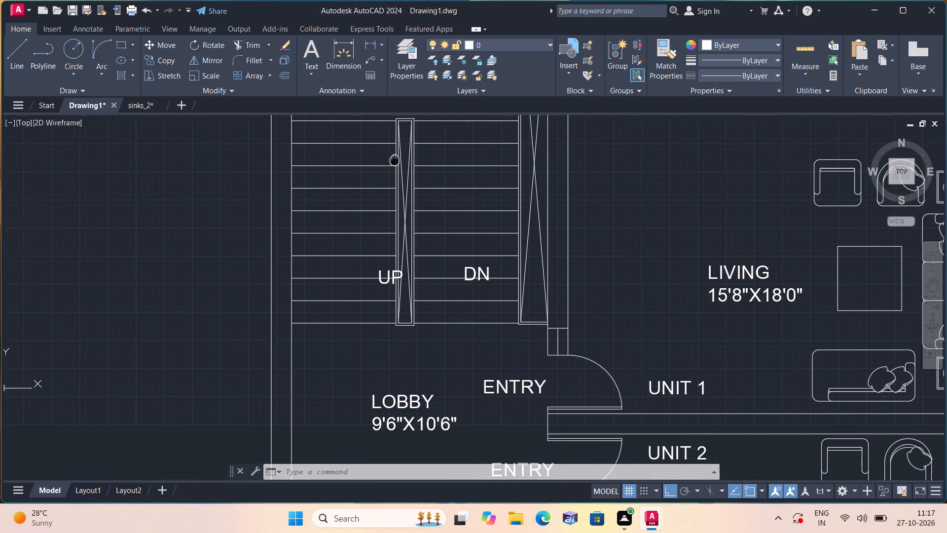
pyautogui.scroll(1, 396, 244)
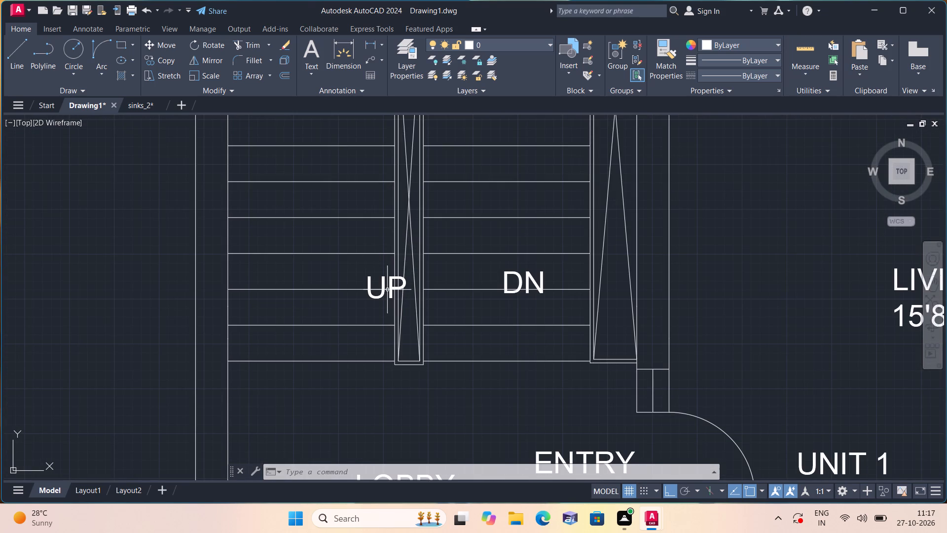
pyautogui.press('l')
pyautogui.press('space')
pyautogui.scroll(1, 326, 362)
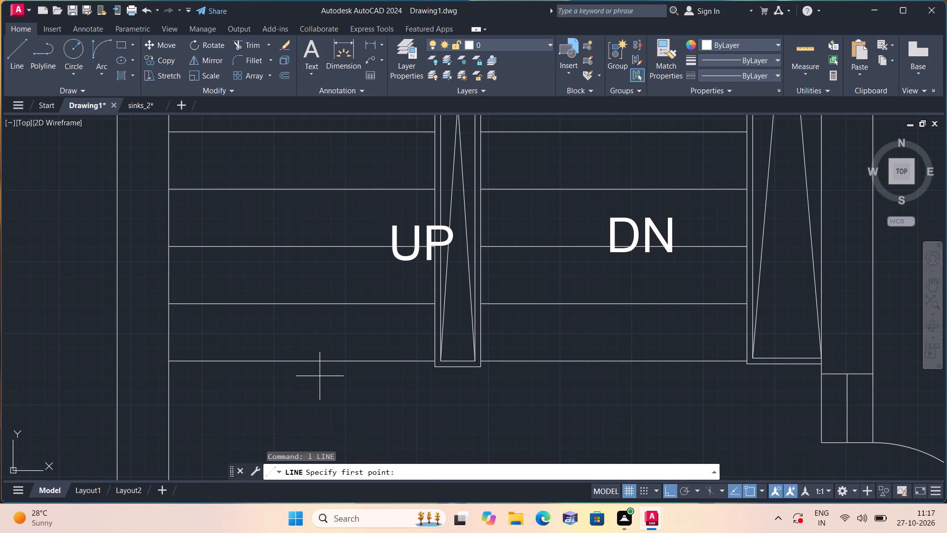
pyautogui.moveTo(320, 372); pyautogui.dragTo(322, 360)
pyautogui.click(322, 186)
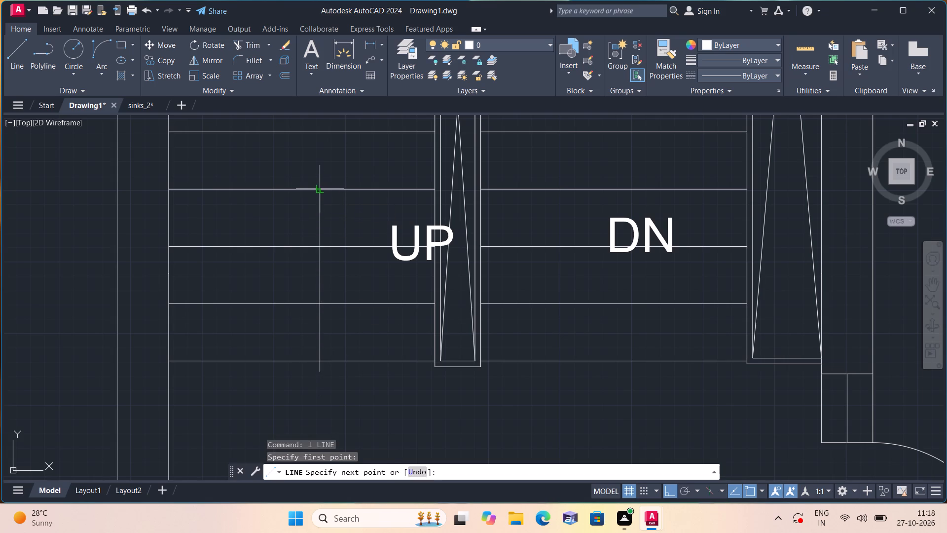
pyautogui.press('F8')
pyautogui.click(306, 216)
pyautogui.press('space')
# Mirror the slanted arrowhead stroke about the UP arrow's shaft, keeping the original, to complete the arrowhead.
pyautogui.scroll(1, 308, 214)
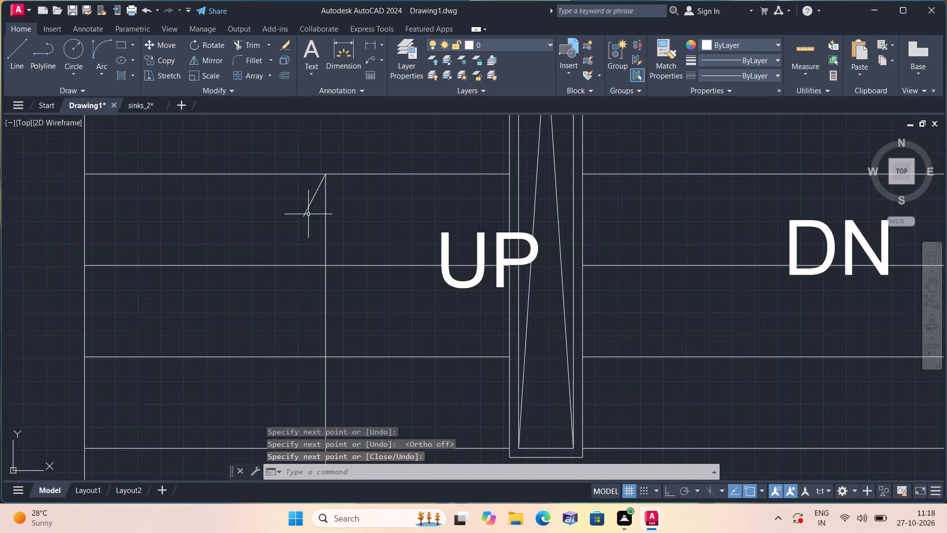
pyautogui.moveTo(308, 214); pyautogui.dragTo(291, 187)
pyautogui.click(286, 177)
pyautogui.press('F8')
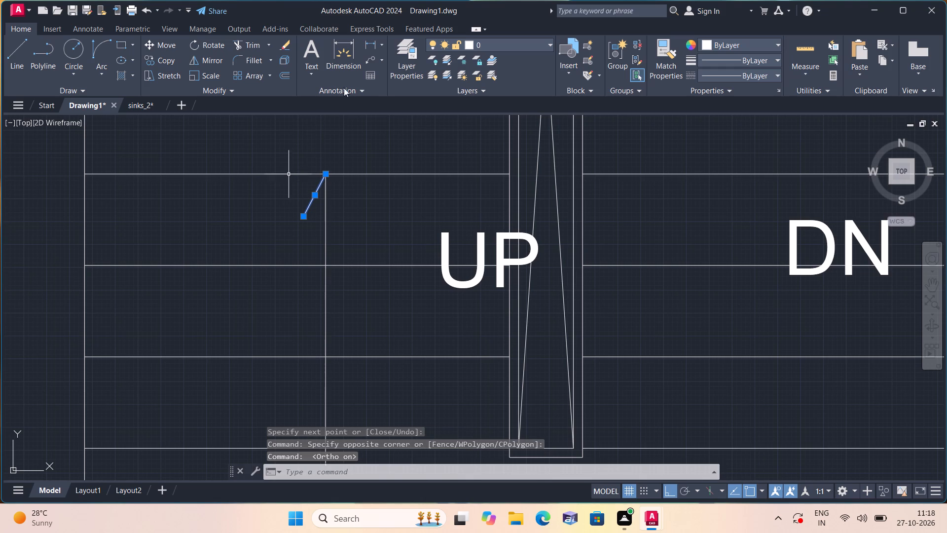
pyautogui.click(207, 59)
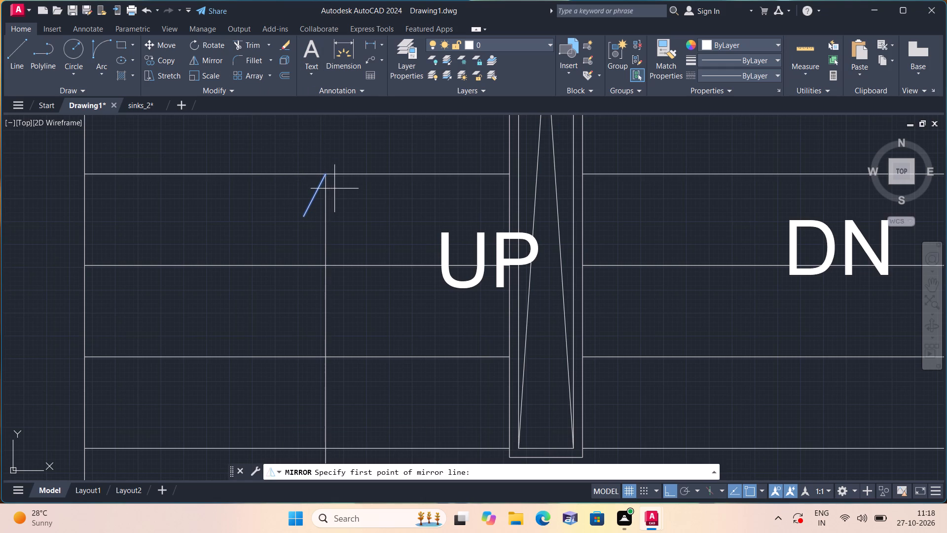
pyautogui.click(327, 172)
pyautogui.click(332, 229)
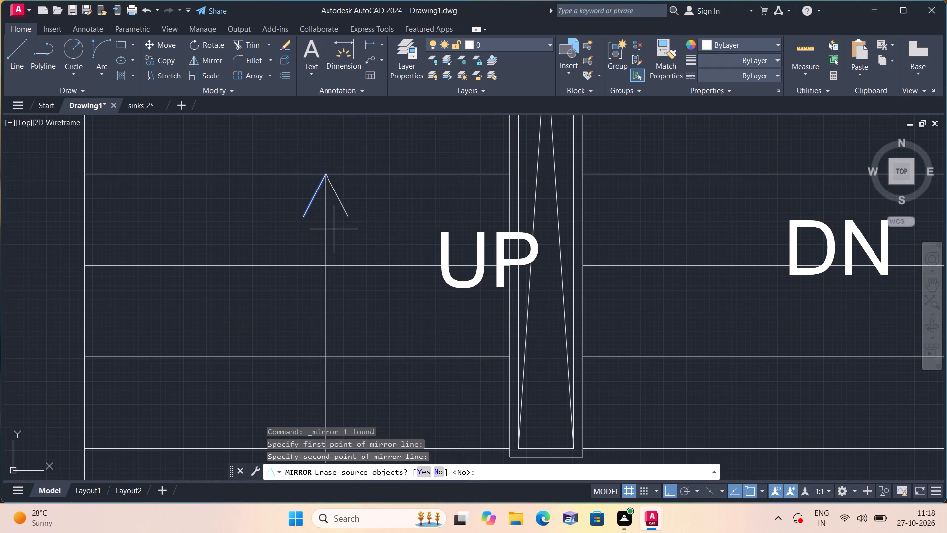
pyautogui.press('n')
pyautogui.press('space')
# Copy the complete UP flight arrow about 4' east onto the DN flight.
pyautogui.scroll(-1, 357, 238)
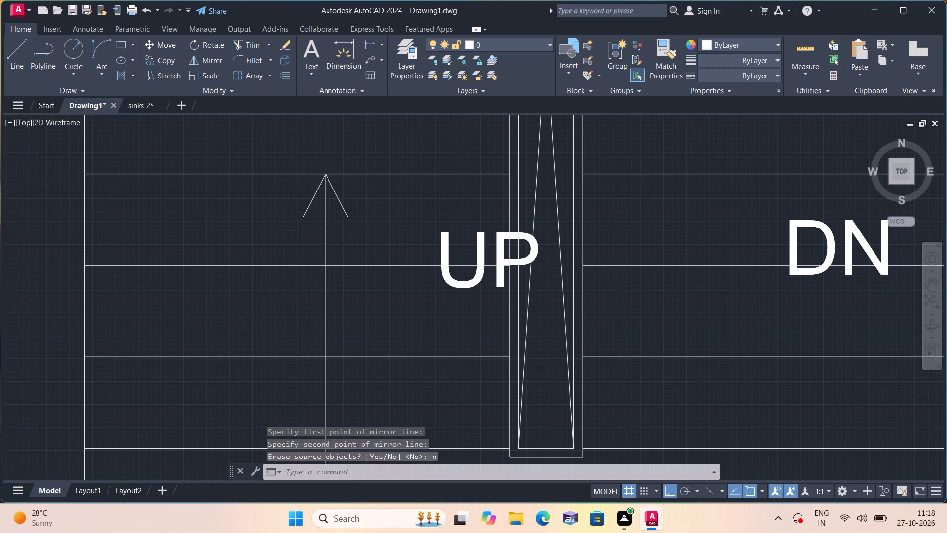
pyautogui.moveTo(363, 245); pyautogui.dragTo(357, 234)
pyautogui.click(320, 209)
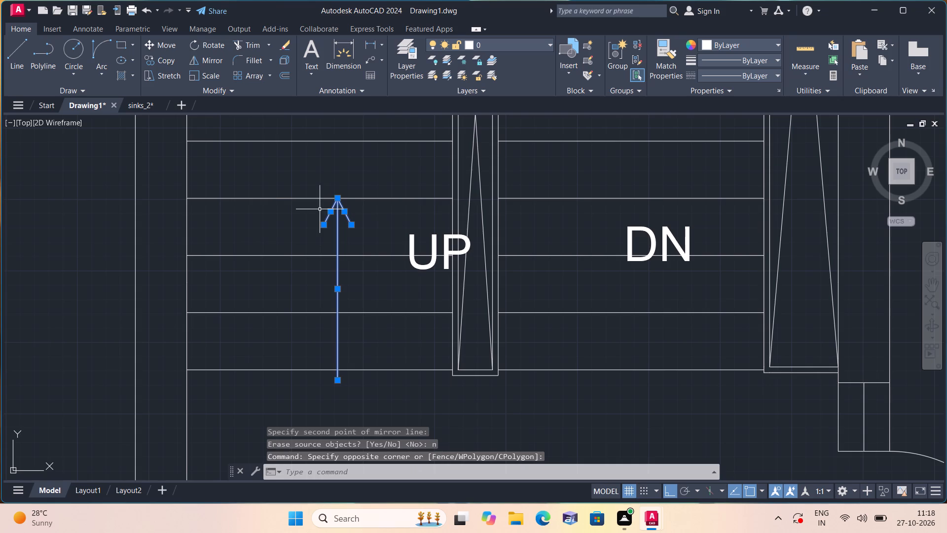
pyautogui.click(164, 57)
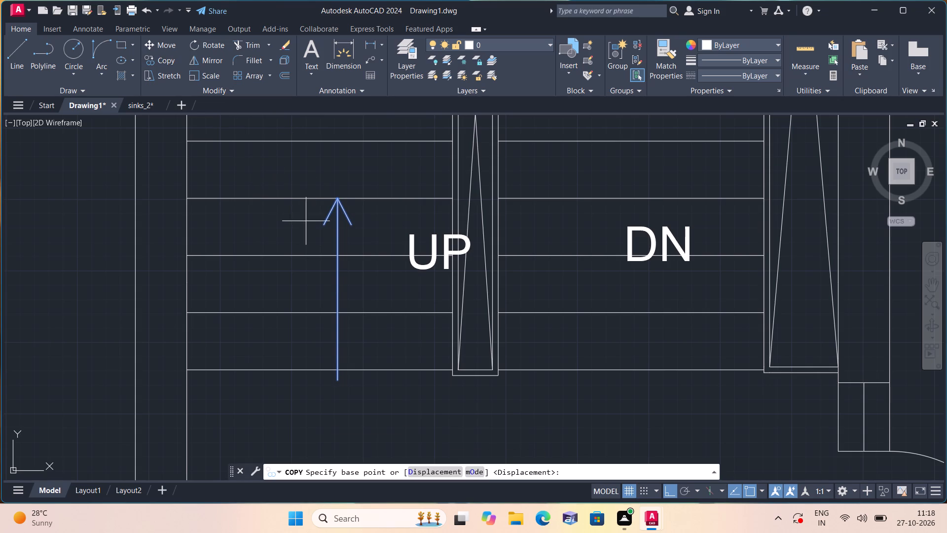
pyautogui.click(337, 249)
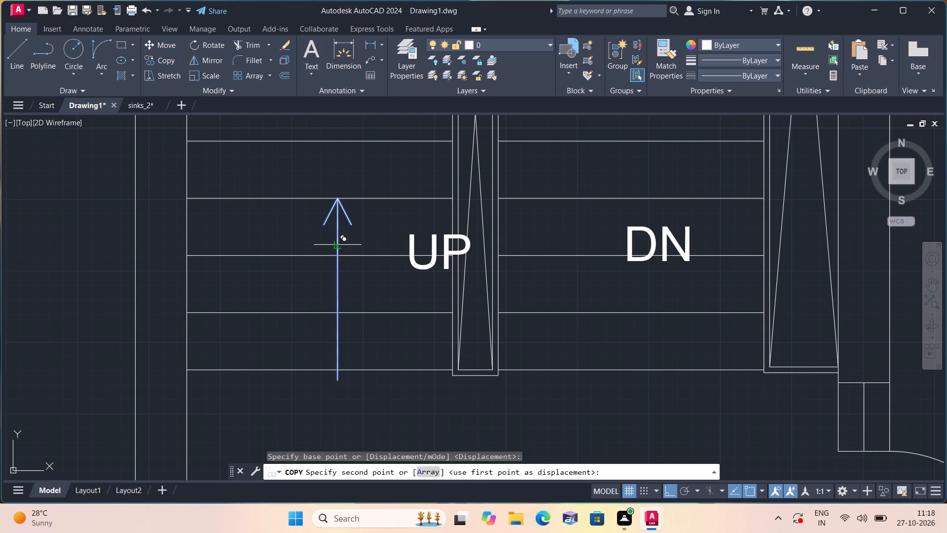
pyautogui.click(614, 240)
pyautogui.press('Escape')
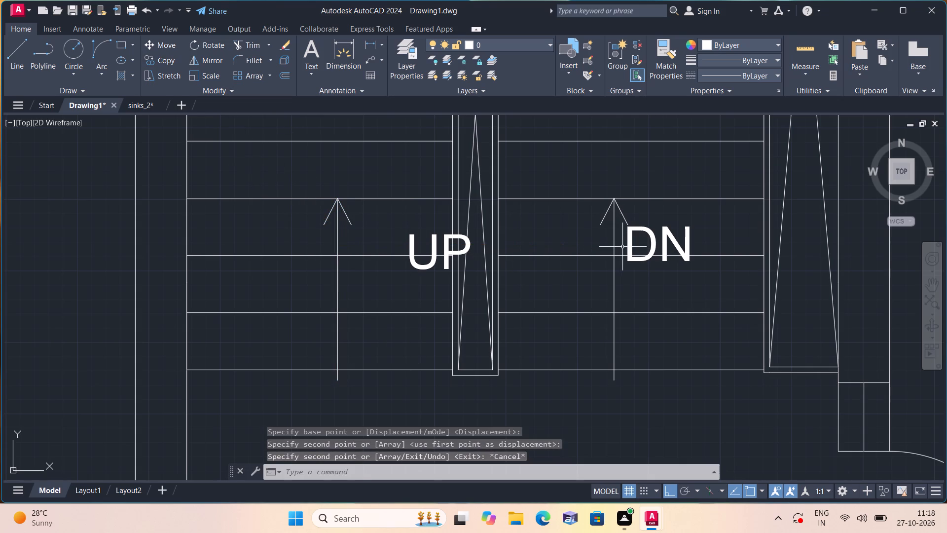
# Move the DN label just below the south end of the DN flight's arrow.
pyautogui.press('F8')
pyautogui.click(643, 244)
pyautogui.click(636, 229)
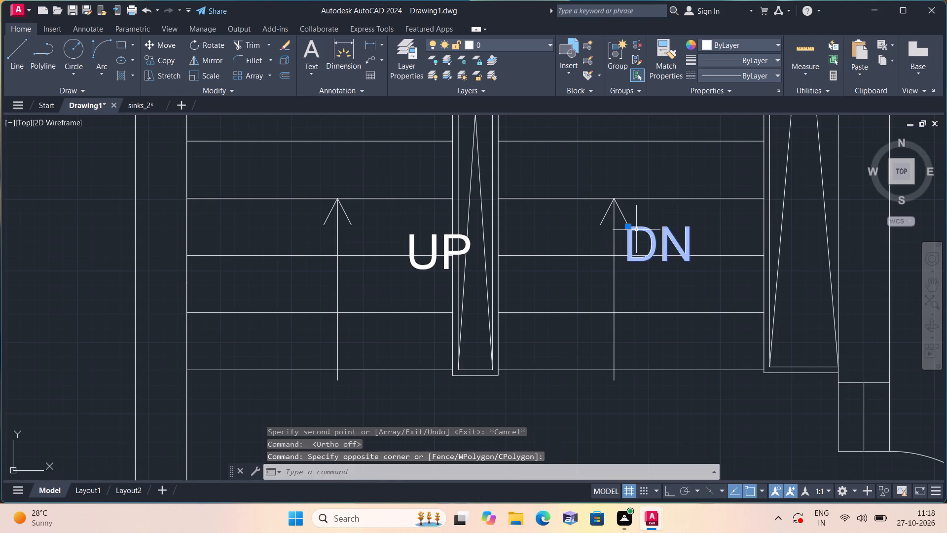
pyautogui.click(629, 225)
pyautogui.scroll(1, 594, 398)
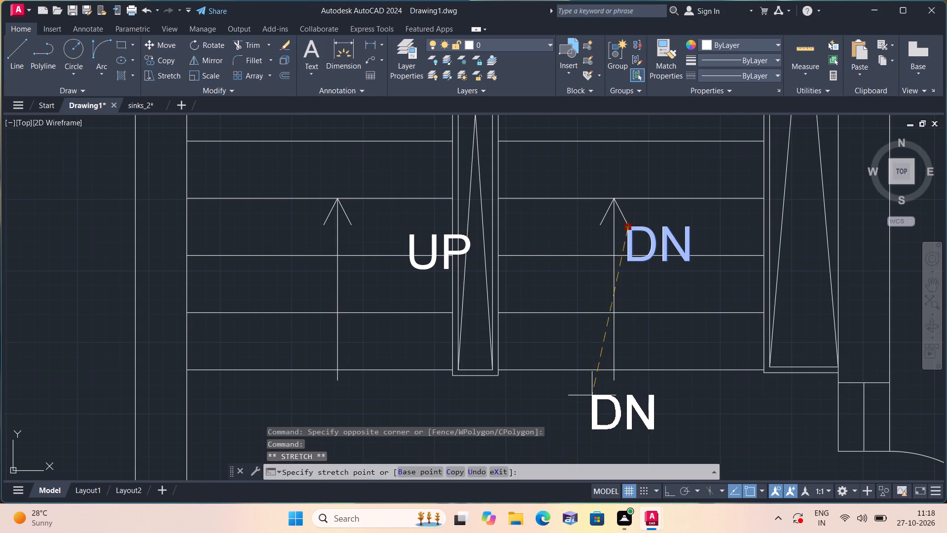
pyautogui.click(593, 391)
# Move the UP label off the divider to just below the south end of the UP flight's arrow.
pyautogui.scroll(-1, 568, 347)
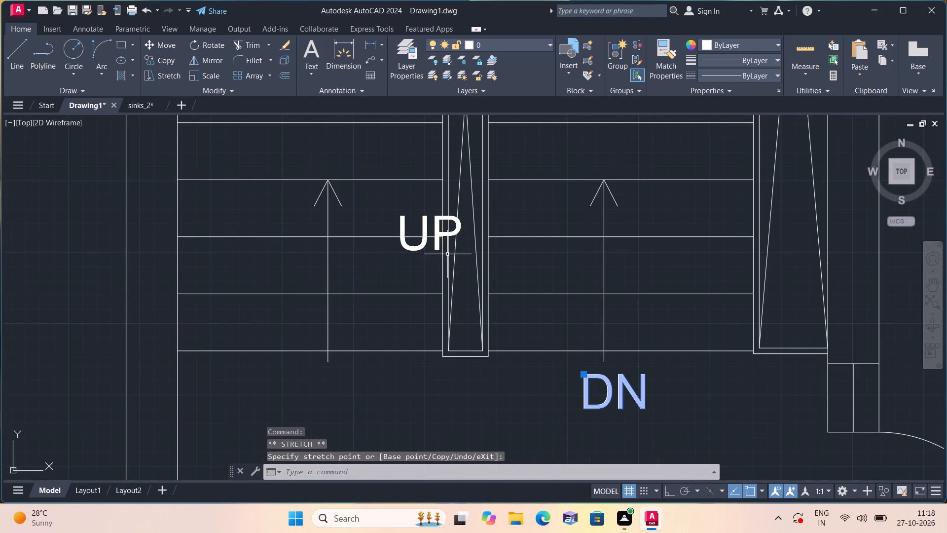
pyautogui.click(419, 227)
pyautogui.click(427, 222)
pyautogui.click(427, 222)
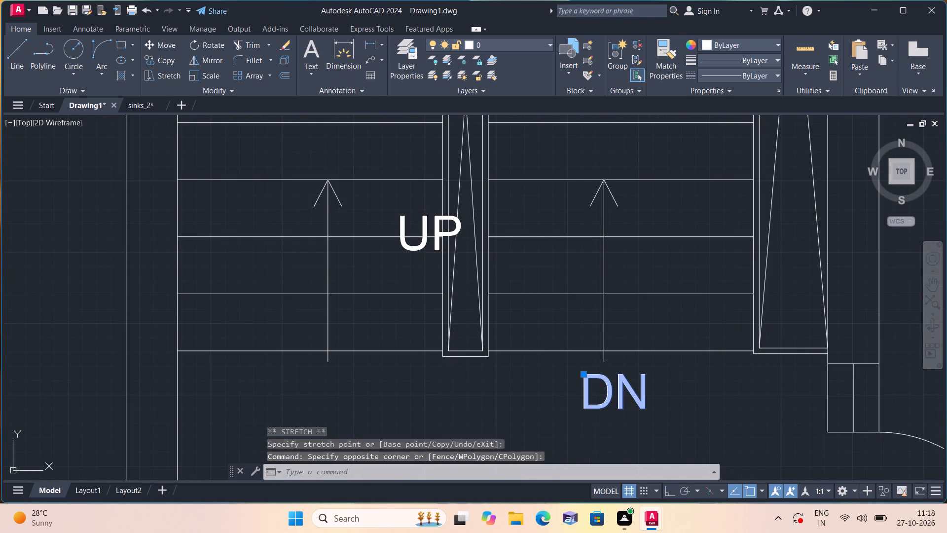
pyautogui.click(399, 219)
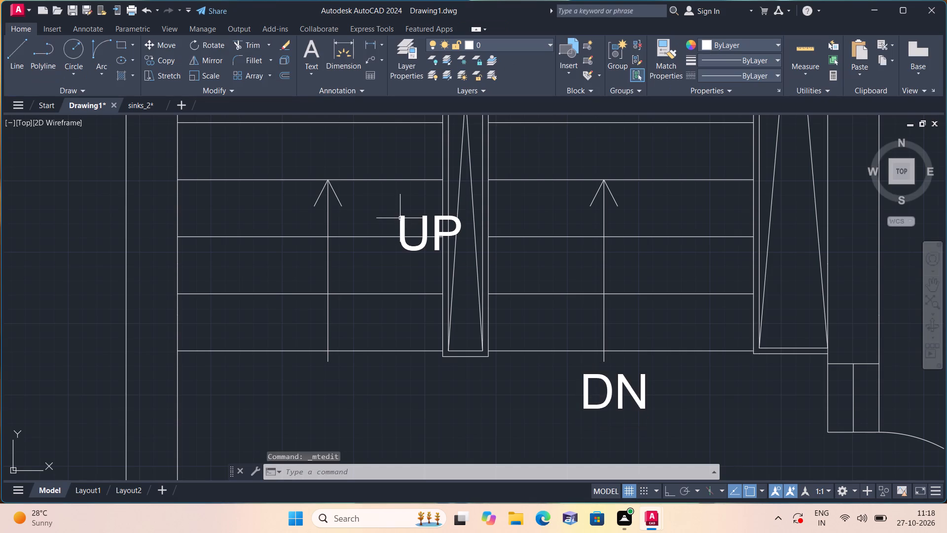
pyautogui.click(400, 218)
pyautogui.click(401, 216)
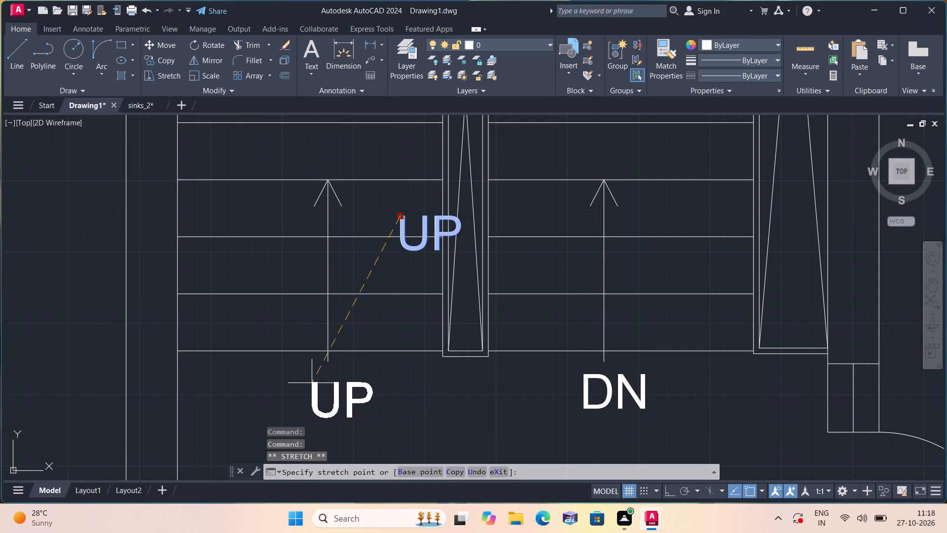
pyautogui.click(318, 372)
pyautogui.press('Escape')
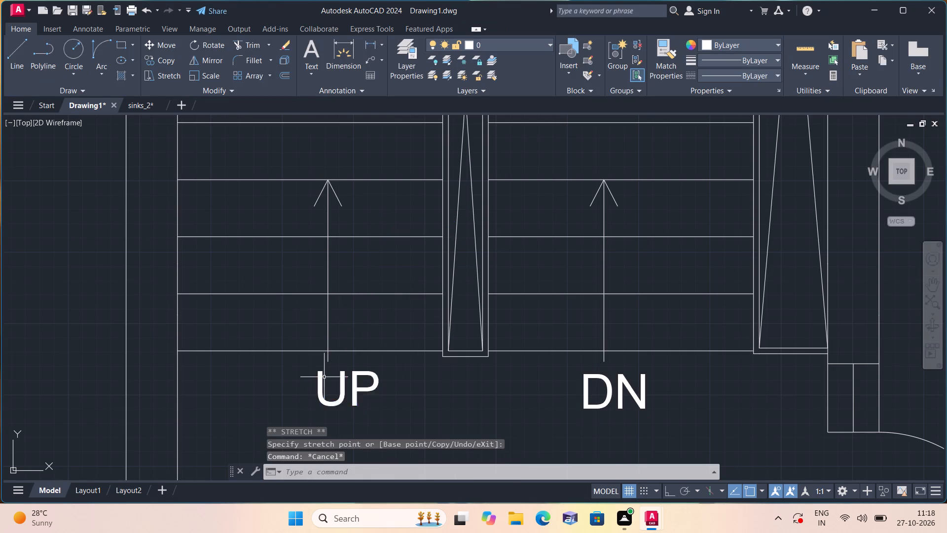
# Draw the west end and upper edge of a block arrow's shaft between the two ENTRY labels in the lobby, with Ortho on.
pyautogui.scroll(-3, 324, 377)
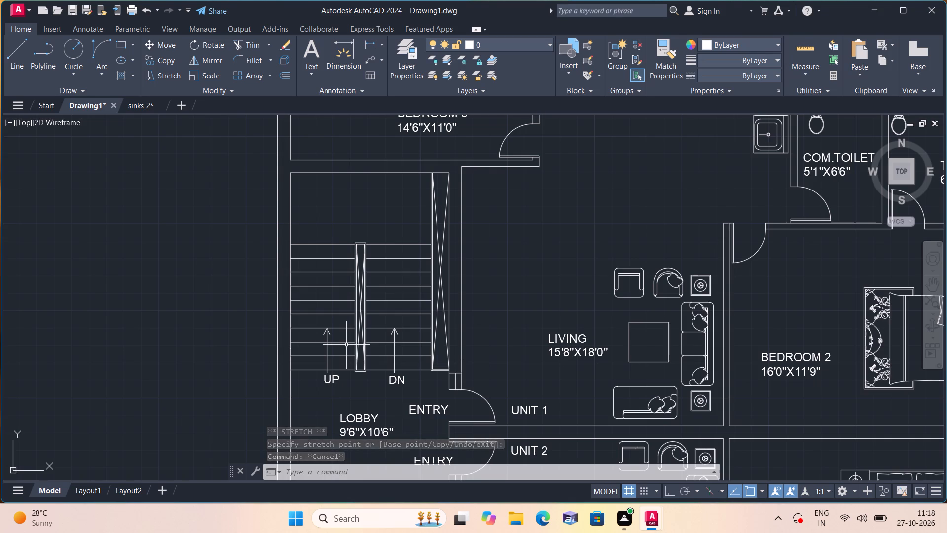
pyautogui.scroll(-1, 352, 345)
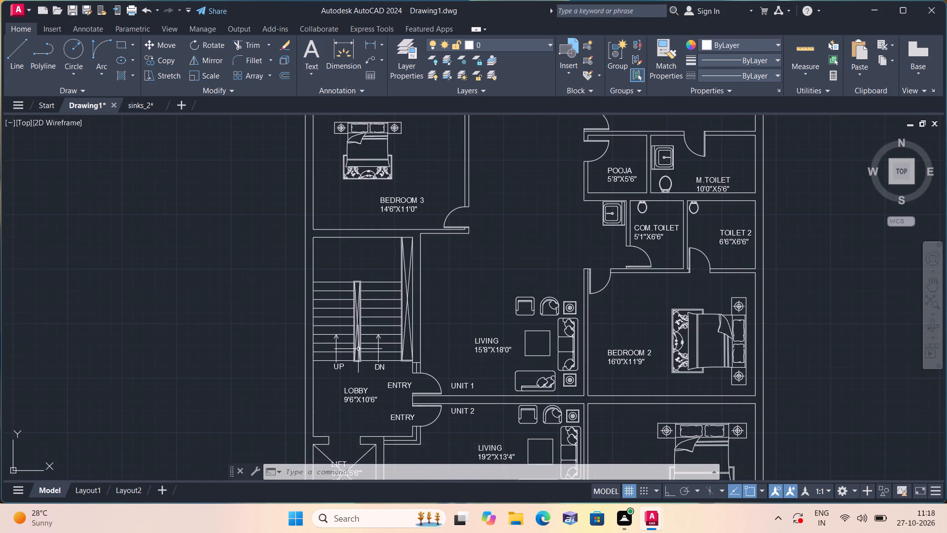
pyautogui.moveTo(375, 332); pyautogui.dragTo(392, 223, button='middle')
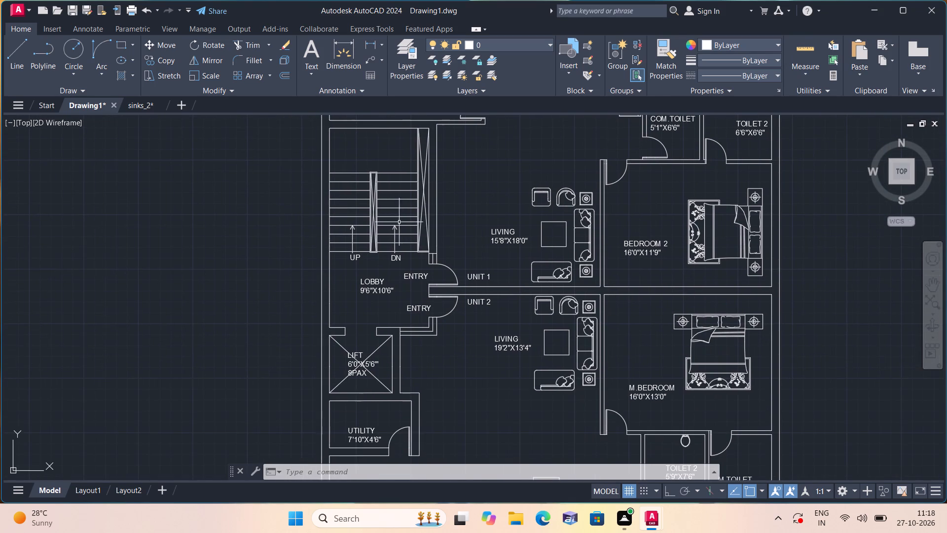
pyautogui.scroll(2, 412, 292)
pyautogui.write('l')
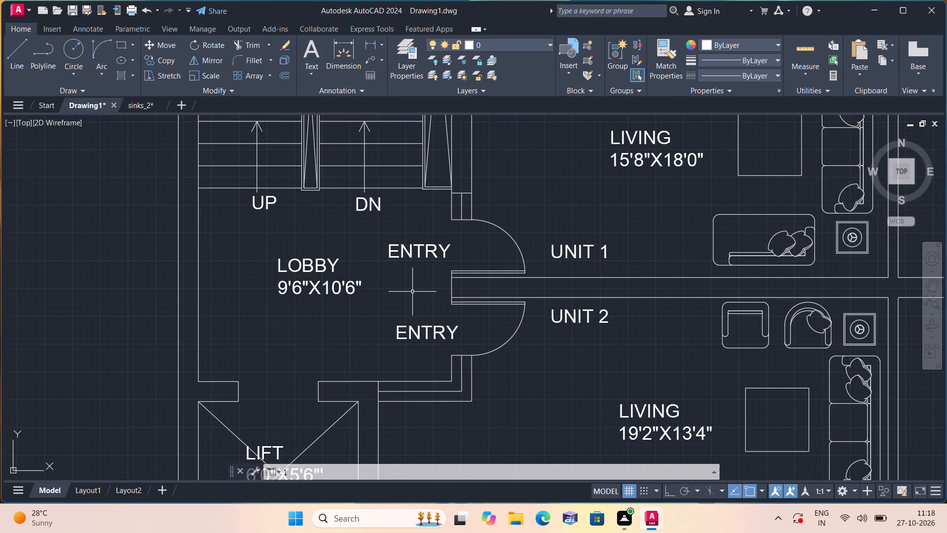
pyautogui.press('space')
pyautogui.scroll(1, 401, 305)
pyautogui.click(377, 303)
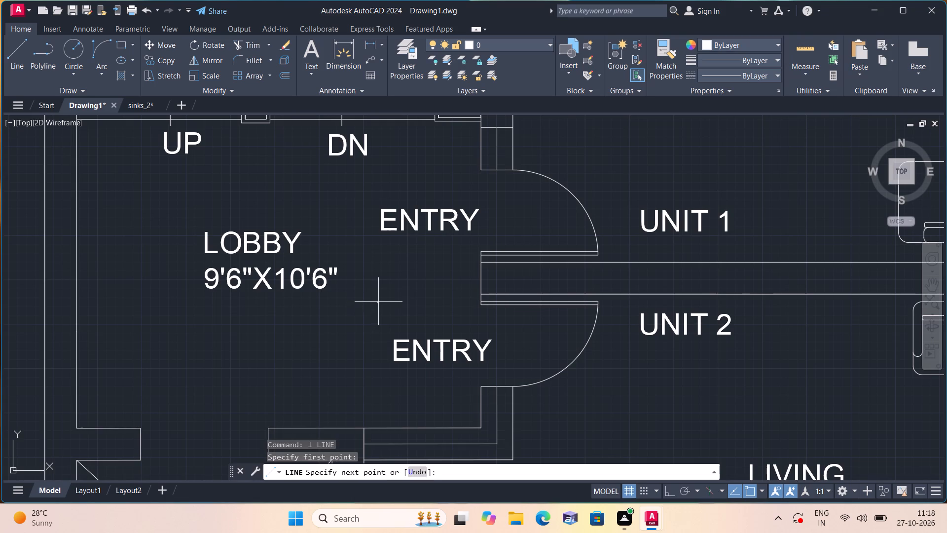
pyautogui.press('F8')
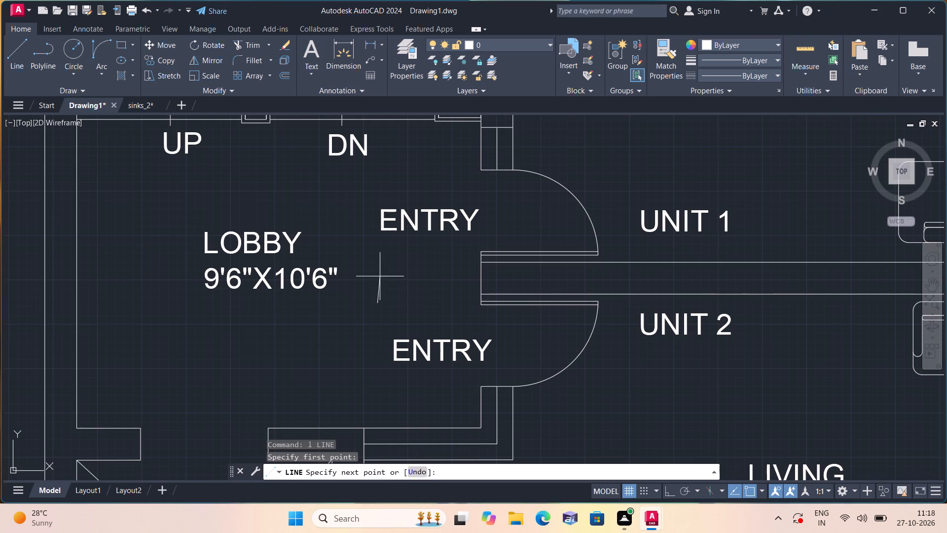
pyautogui.click(378, 284)
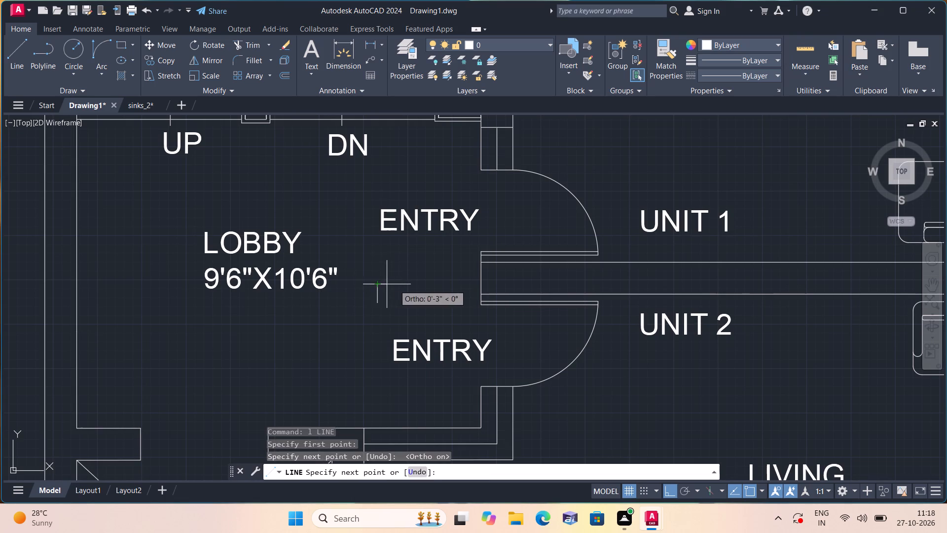
pyautogui.click(413, 284)
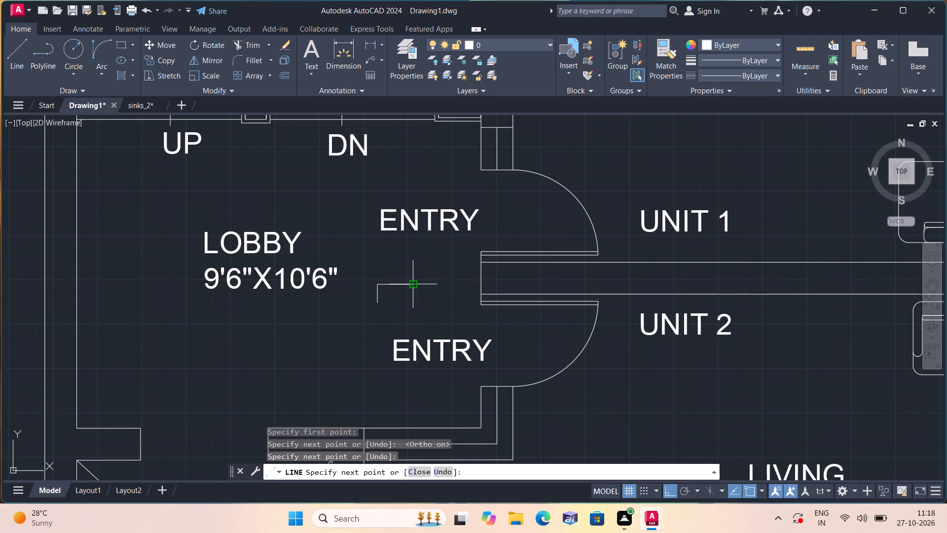
pyautogui.press('space')
# Draw the arrowhead's upper barb about 4" north from the east end of the shaft's upper edge.
pyautogui.scroll(1, 383, 297)
pyautogui.press('space')
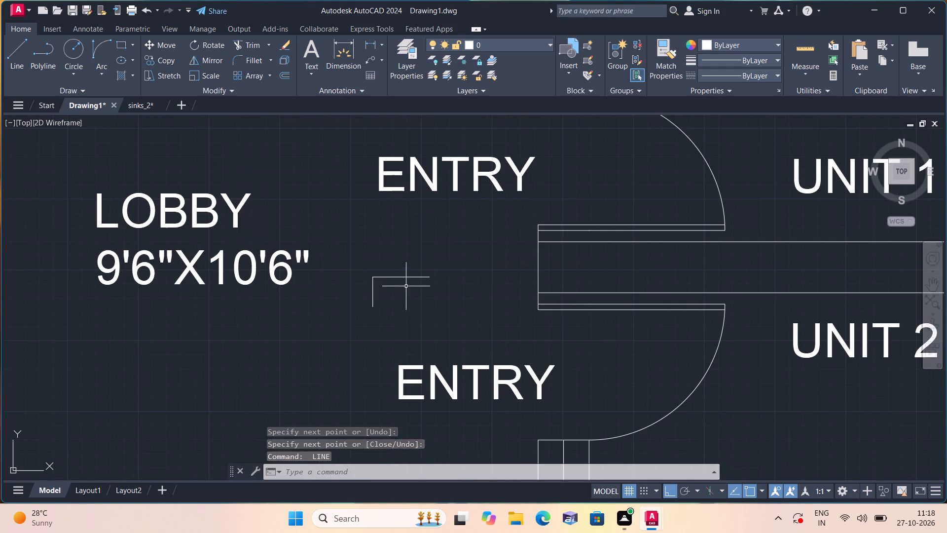
pyautogui.click(429, 278)
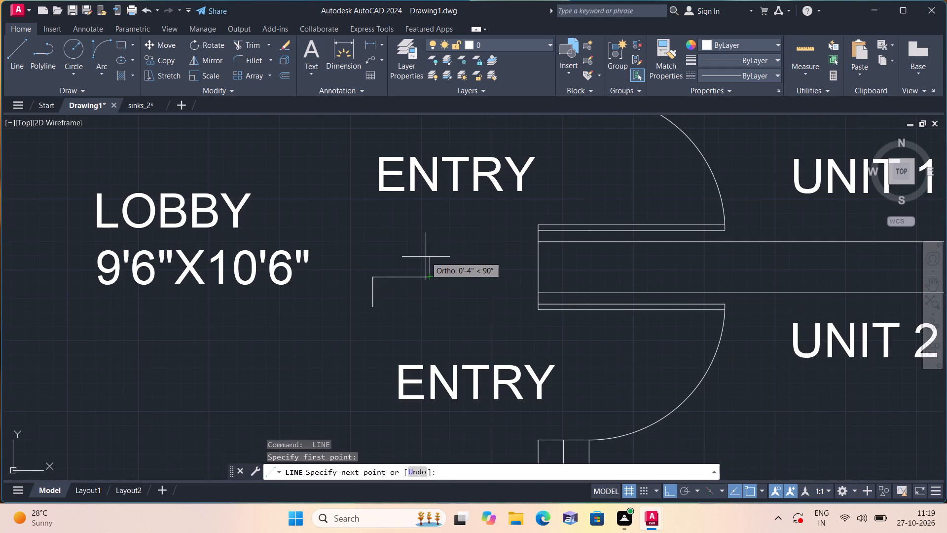
pyautogui.click(426, 256)
pyautogui.press('space')
# Draw the shaft's lower edge east from the bottom of its west end, matching the upper edge's length.
pyautogui.scroll(1, 425, 271)
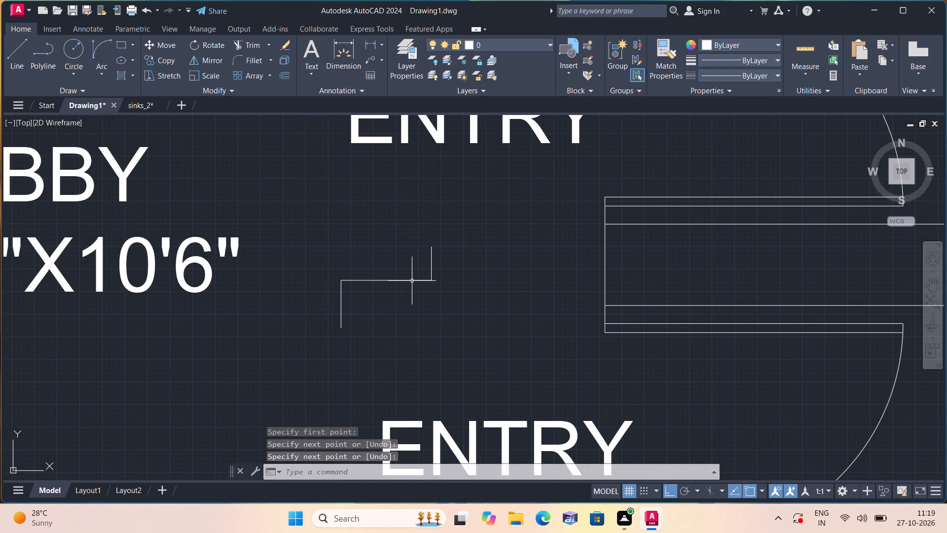
pyautogui.press('space')
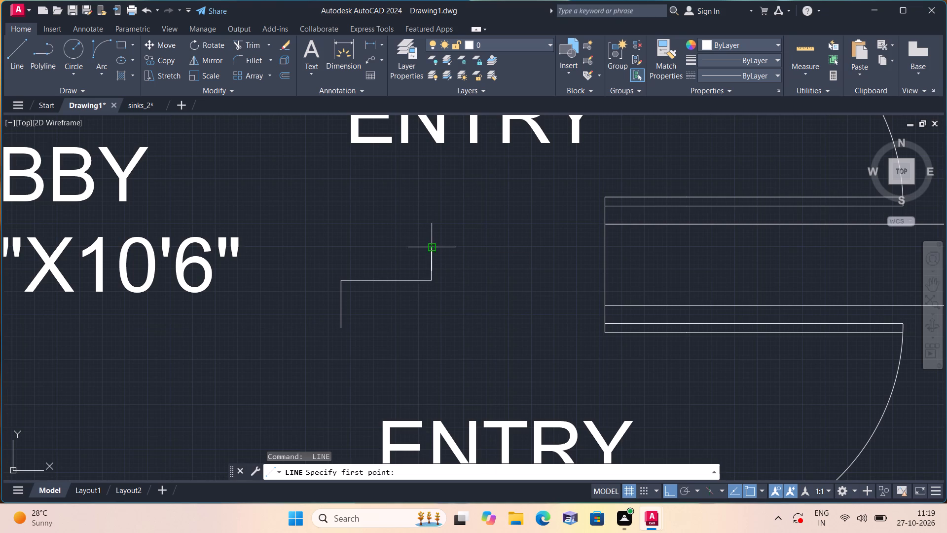
pyautogui.press('space')
pyautogui.press('space')
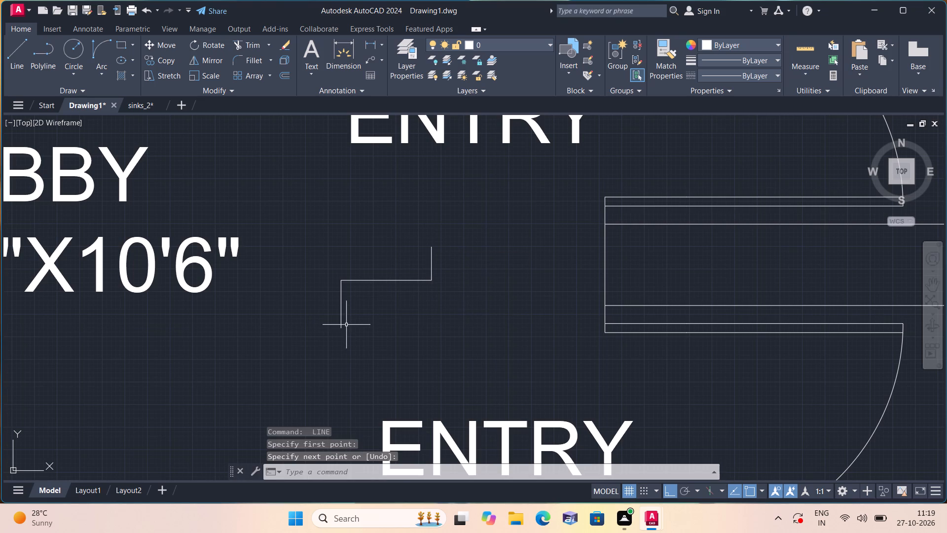
pyautogui.press('space')
pyautogui.click(345, 326)
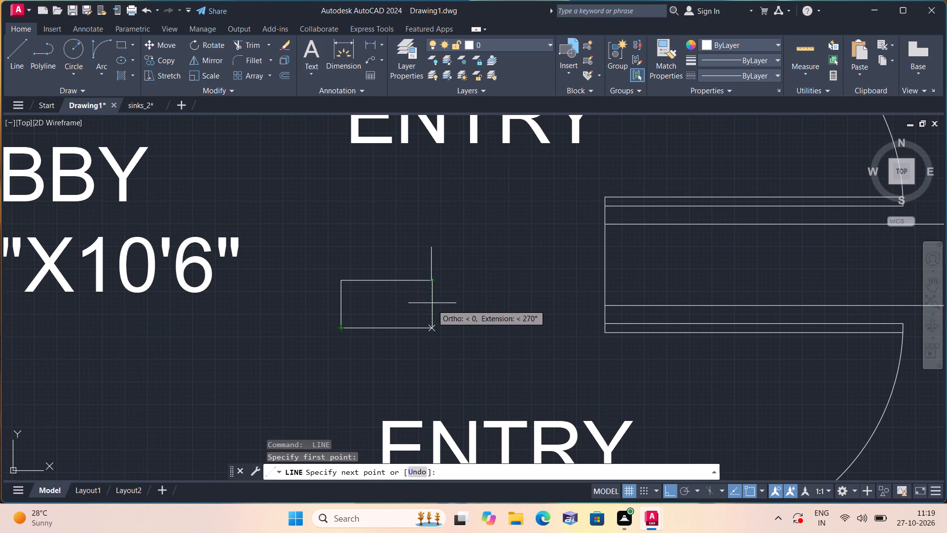
pyautogui.click(432, 328)
pyautogui.press('space')
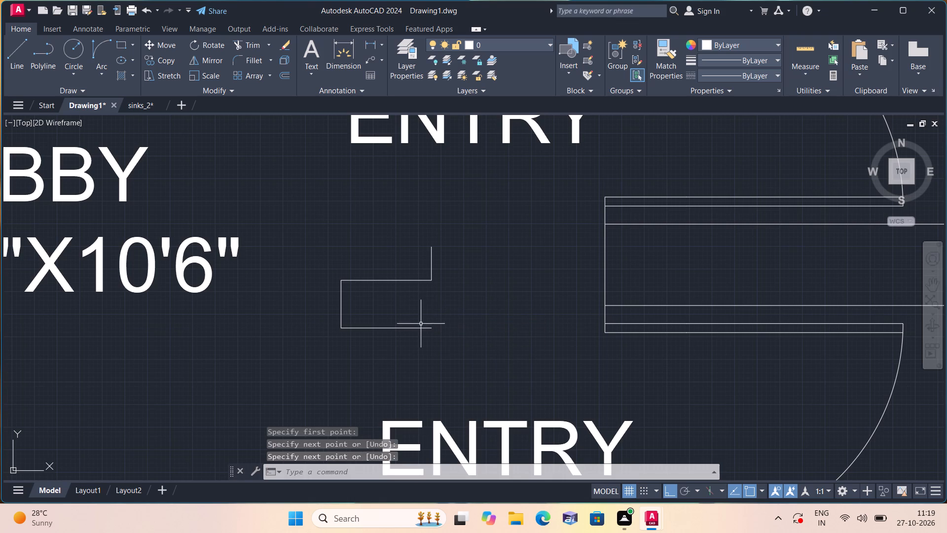
# Draw a centreline about 1'-3" long eastward from the midpoint of the shaft's west end.
pyautogui.press('space')
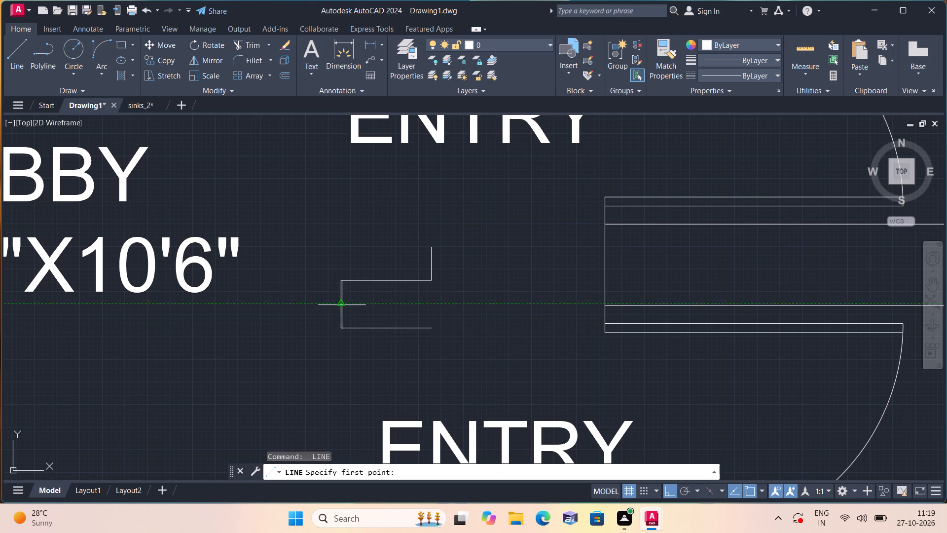
pyautogui.click(342, 303)
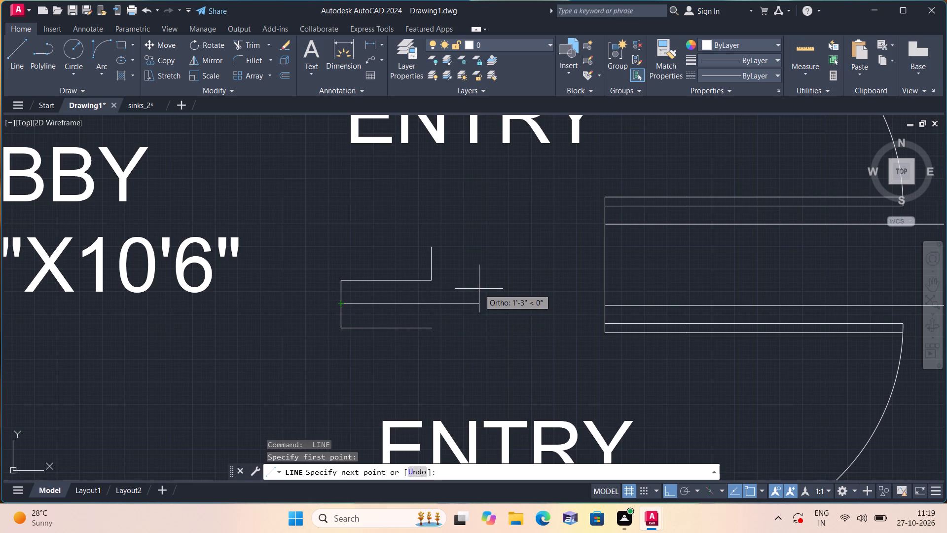
pyautogui.click(479, 289)
pyautogui.press('space')
# Draw the arrowhead's slanted edge from the upper barb's tip to the centreline's east end, with Ortho off.
pyautogui.press('space')
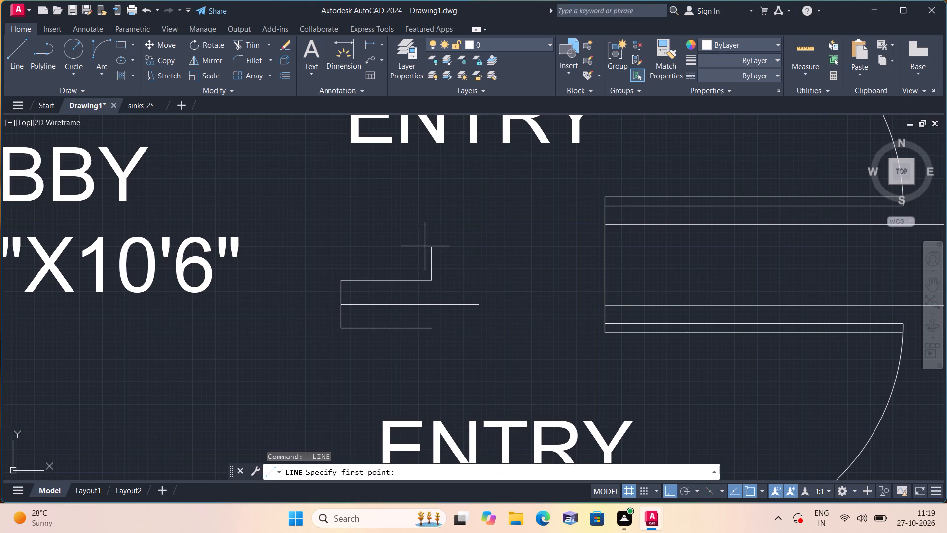
pyautogui.click(432, 248)
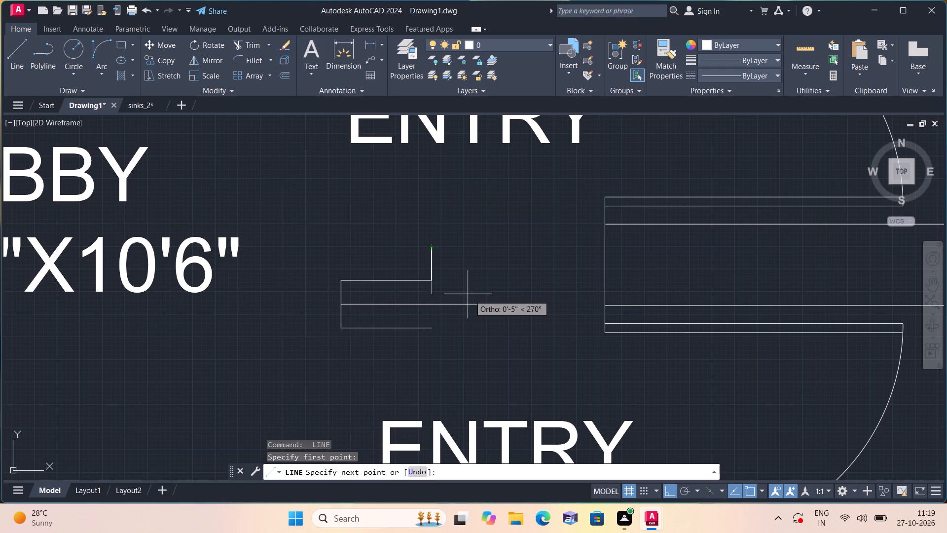
pyautogui.press('F8')
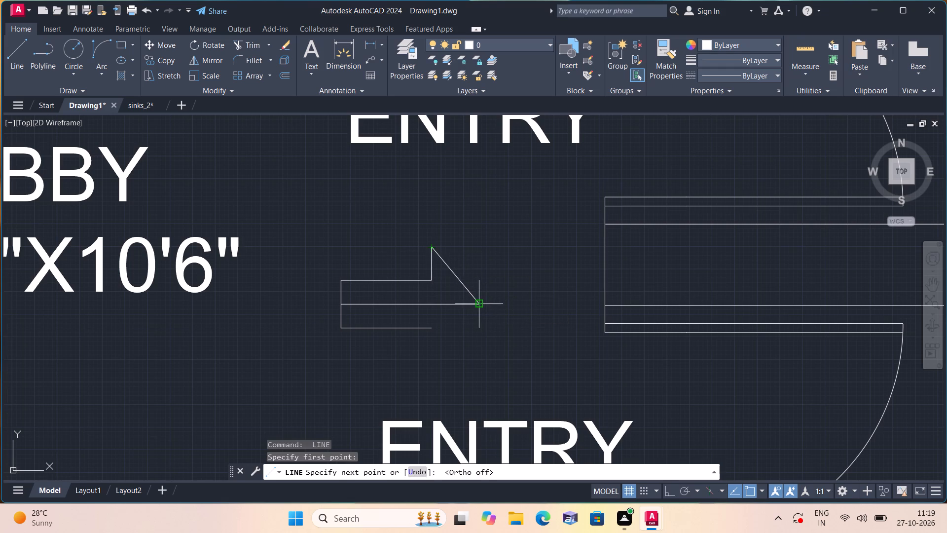
pyautogui.click(480, 304)
pyautogui.press('space')
# Mirror the arrowhead's upper barb and slanted edge about the centreline with Ortho on, keeping the originals.
pyautogui.scroll(1, 480, 307)
pyautogui.click(476, 265)
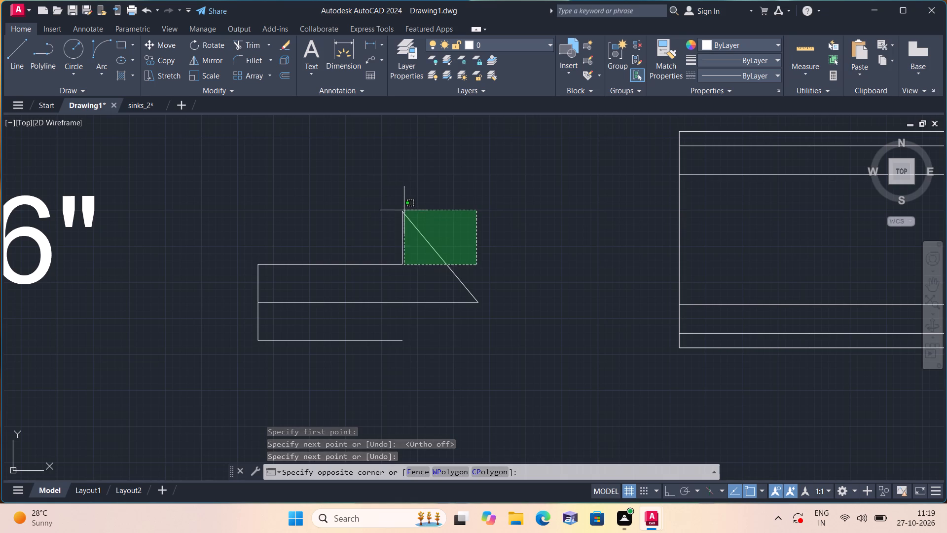
pyautogui.click(407, 210)
pyautogui.click(398, 243)
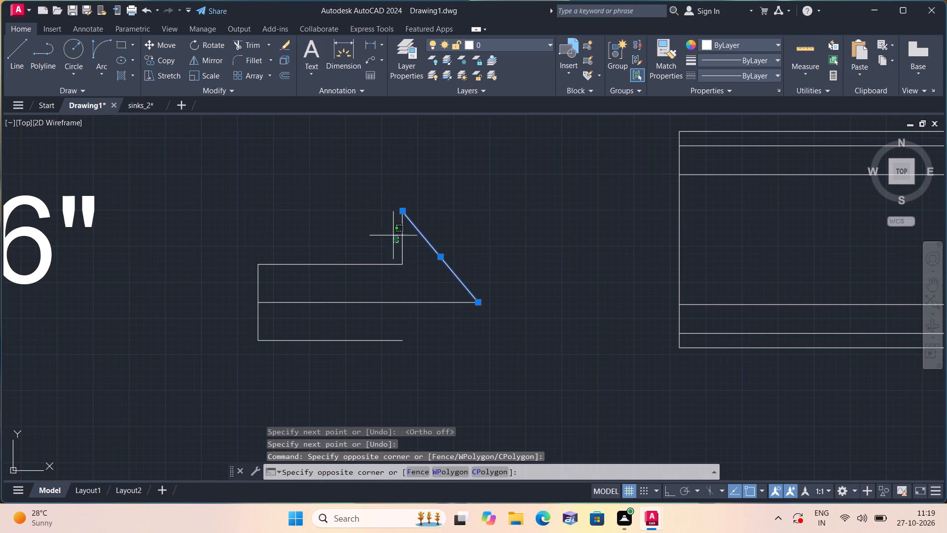
pyautogui.click(385, 228)
pyautogui.click(410, 251)
pyautogui.click(390, 230)
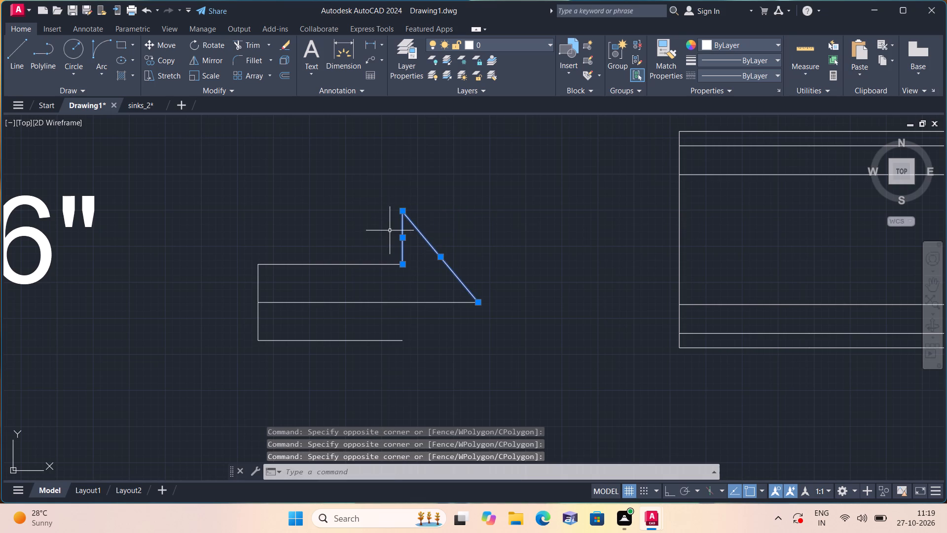
pyautogui.click(208, 55)
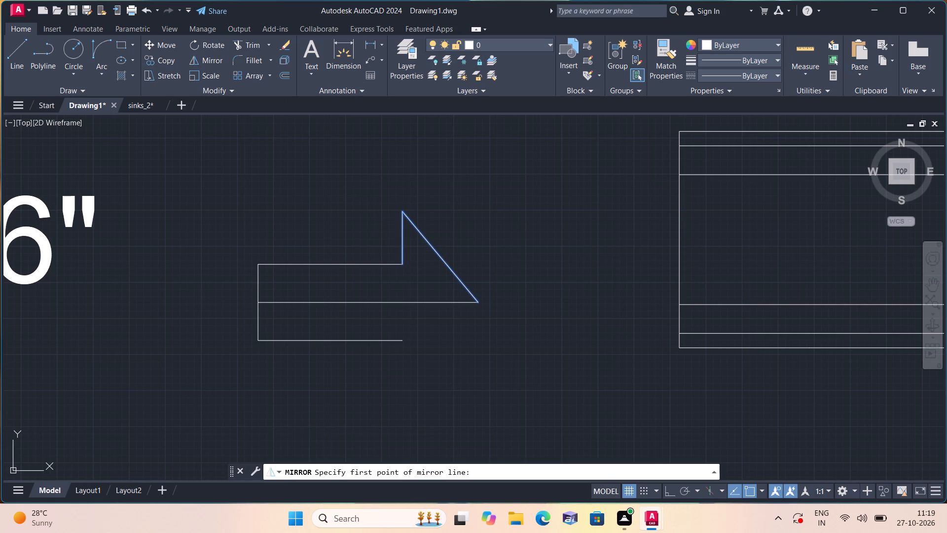
pyautogui.press('F8')
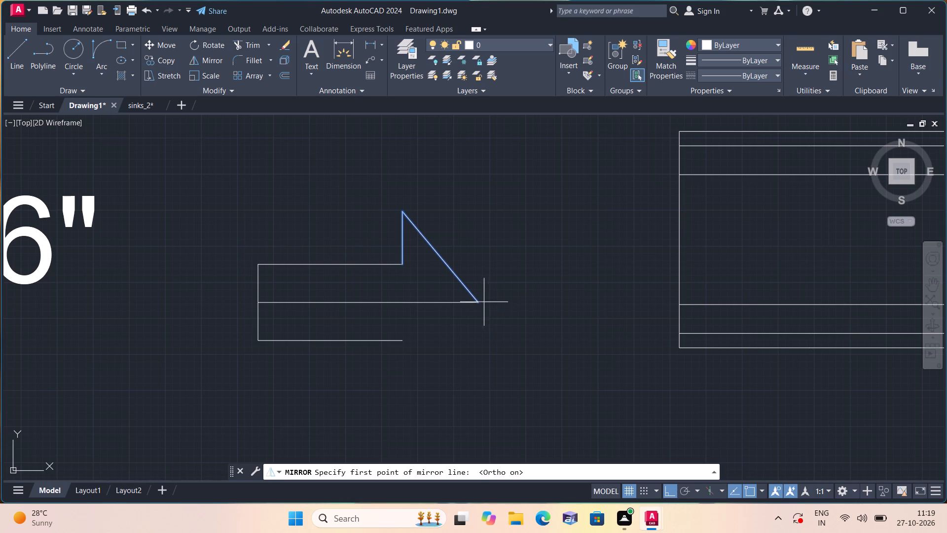
pyautogui.click(481, 300)
pyautogui.click(432, 315)
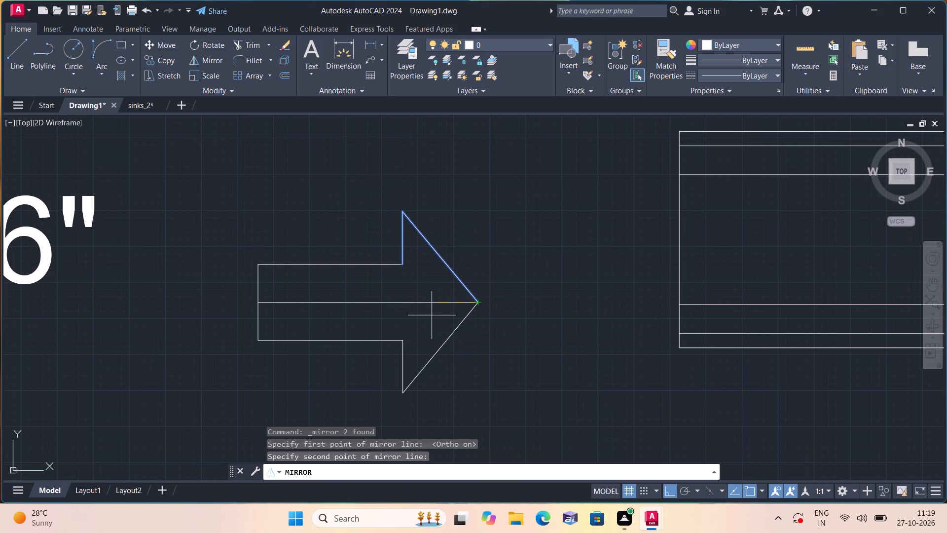
pyautogui.write('n')
pyautogui.press('space')
# Delete the centreline inside the block arrow.
pyautogui.moveTo(432, 310); pyautogui.dragTo(414, 286)
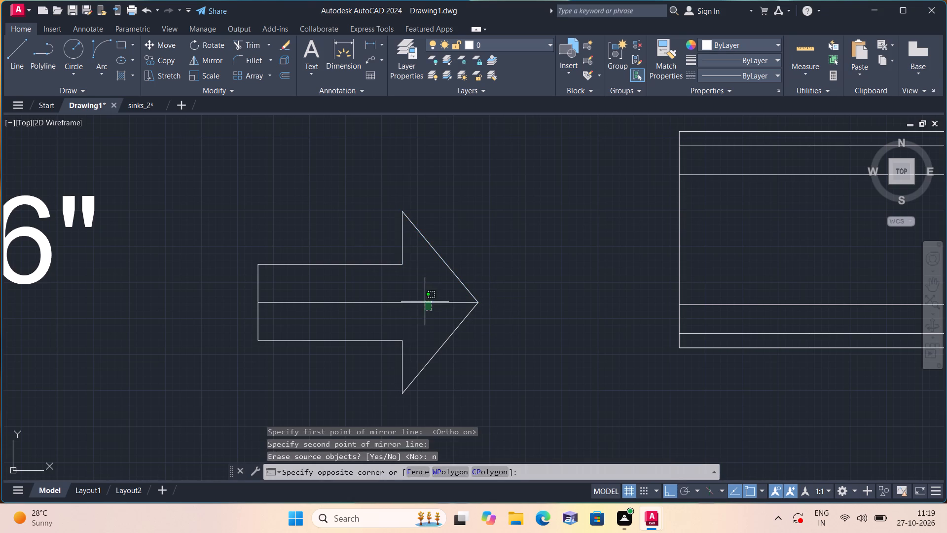
pyautogui.click(409, 279)
pyautogui.press('Delete')
# Copy the complete block arrow into the Unit 1 doorway, just east of the upper ENTRY label, with Ortho off.
pyautogui.scroll(-1, 409, 279)
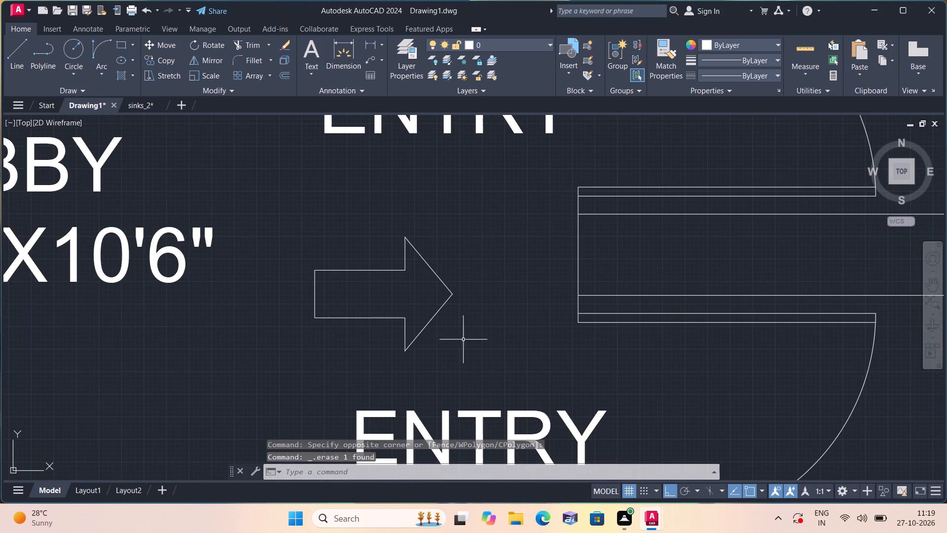
pyautogui.moveTo(472, 353); pyautogui.dragTo(468, 346)
pyautogui.click(286, 220)
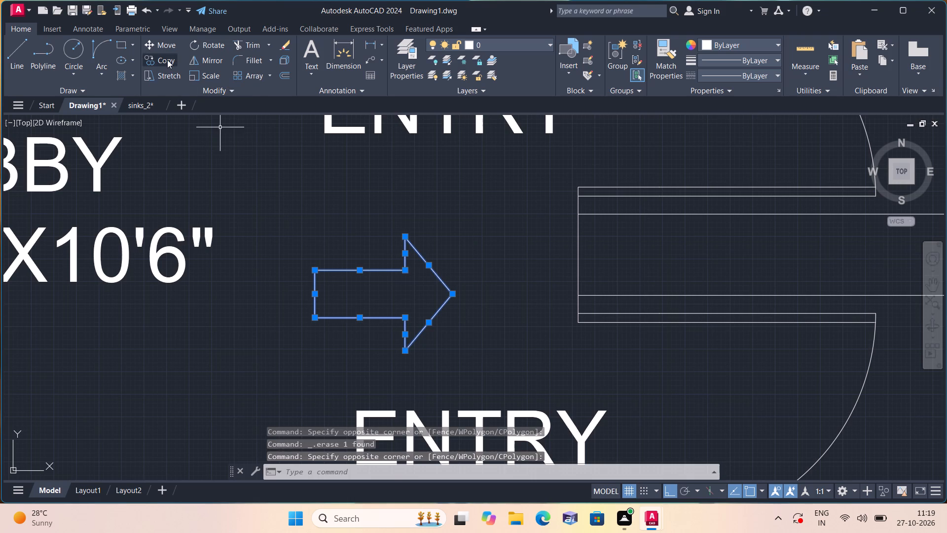
pyautogui.click(167, 60)
pyautogui.click(374, 299)
pyautogui.scroll(-2, 412, 255)
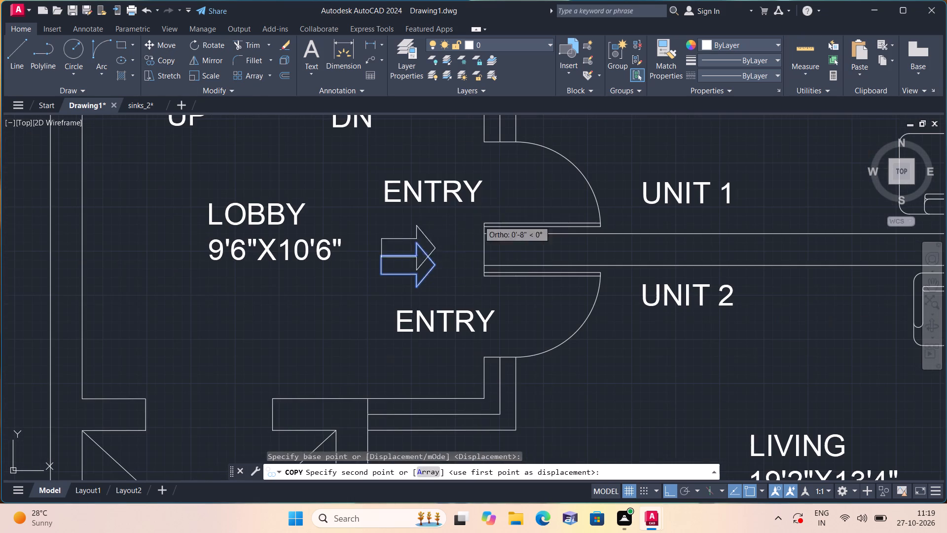
pyautogui.press('F8')
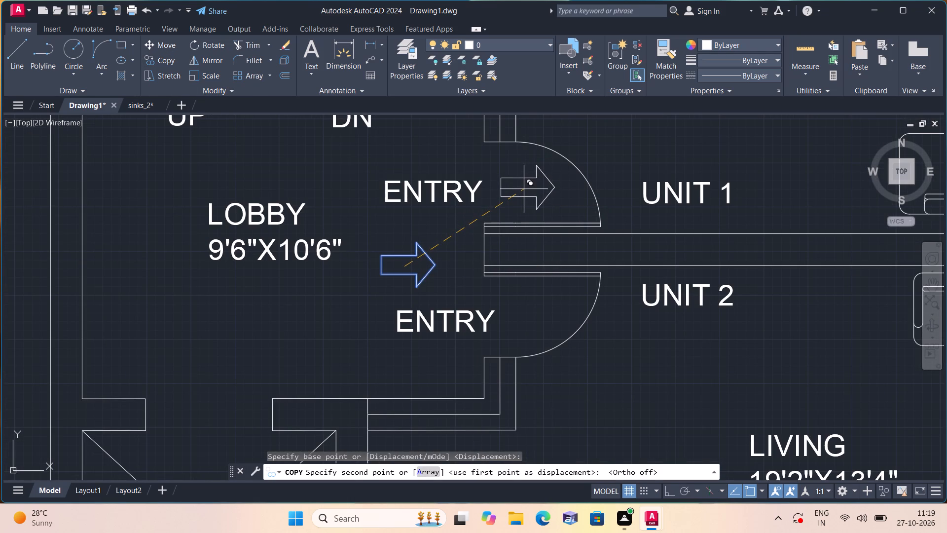
pyautogui.click(524, 189)
pyautogui.press('Escape')
# Move the original block arrow from the lobby into the Unit 2 doorway, just east of the lower ENTRY label.
pyautogui.scroll(1, 420, 309)
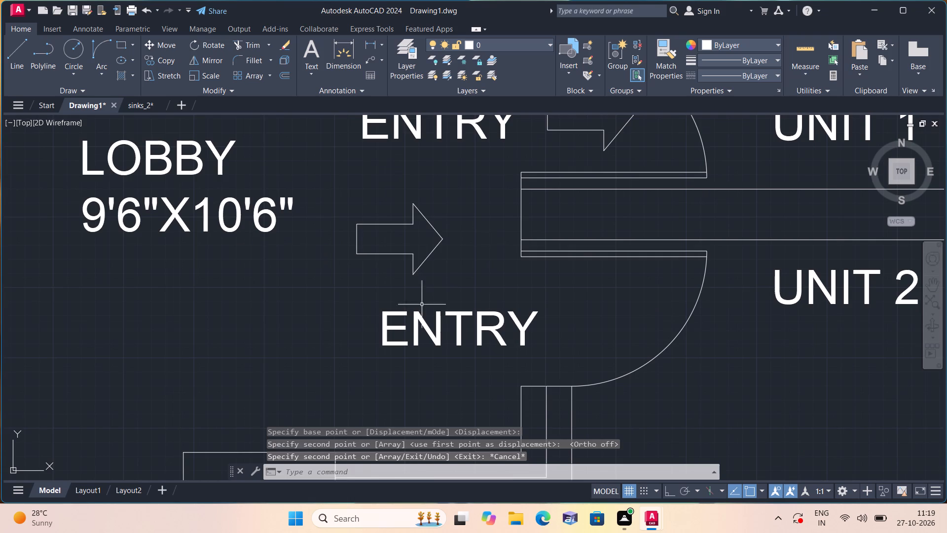
pyautogui.moveTo(435, 289); pyautogui.dragTo(428, 276)
pyautogui.click(354, 200)
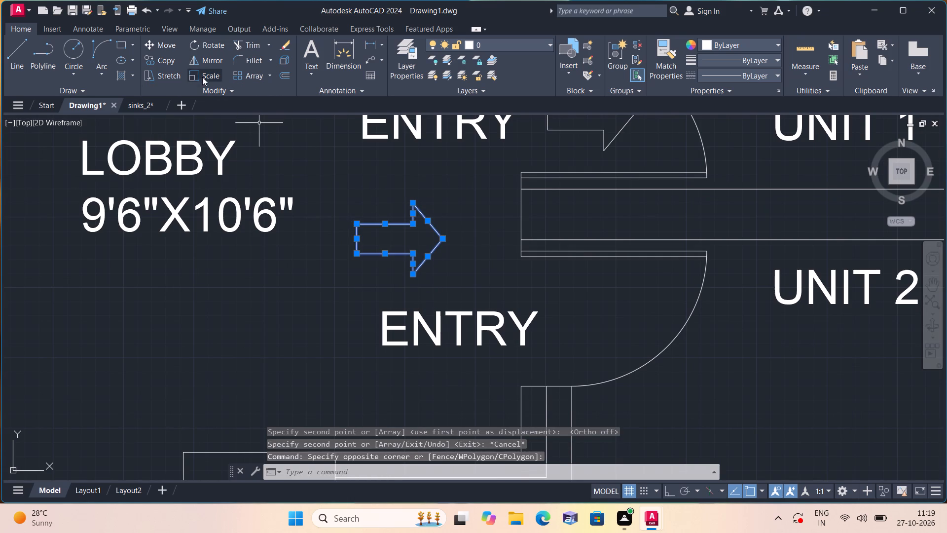
pyautogui.click(158, 49)
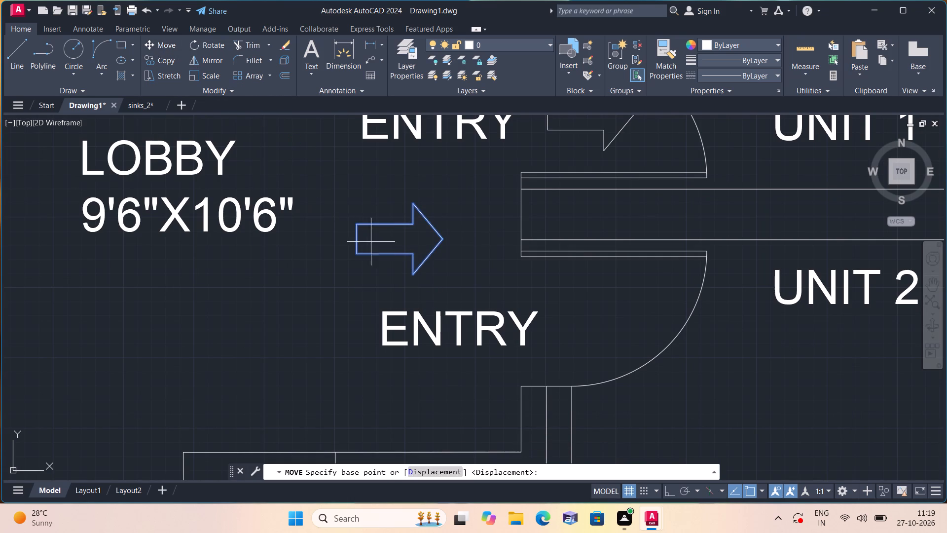
pyautogui.click(392, 238)
pyautogui.scroll(-1, 551, 300)
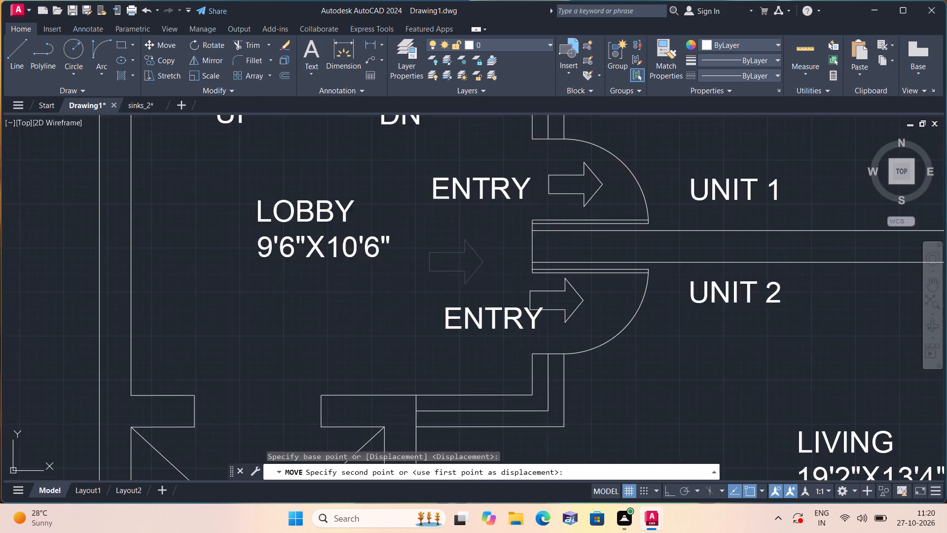
pyautogui.scroll(-1, 551, 300)
pyautogui.scroll(1, 554, 300)
pyautogui.click(569, 301)
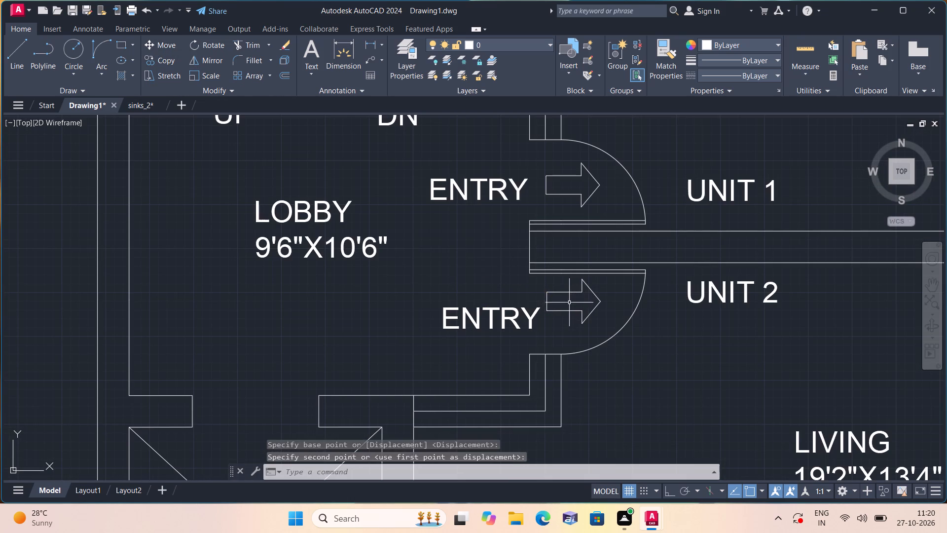
pyautogui.press('Escape')
# Move the lower ENTRY label slightly north so it lines up with the Unit 2 block arrow.
pyautogui.click(508, 320)
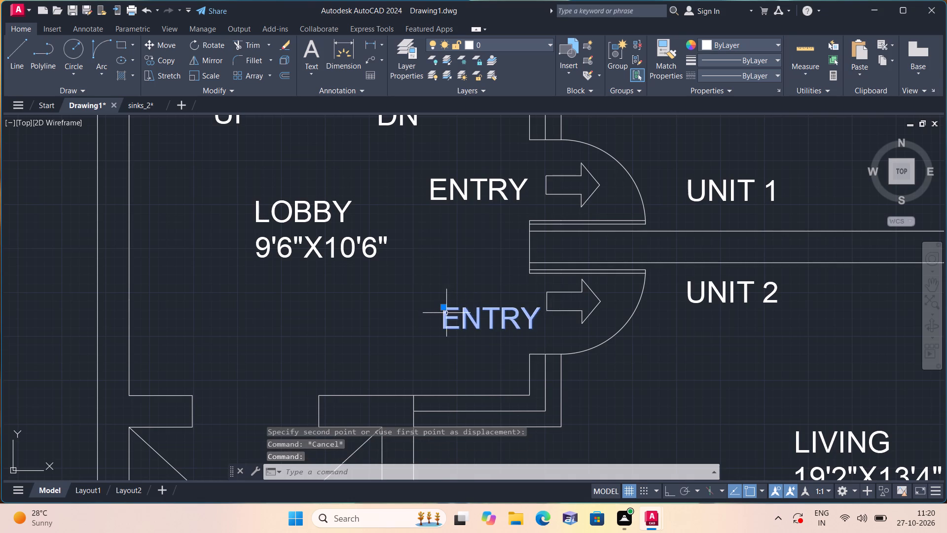
pyautogui.click(443, 307)
pyautogui.click(439, 298)
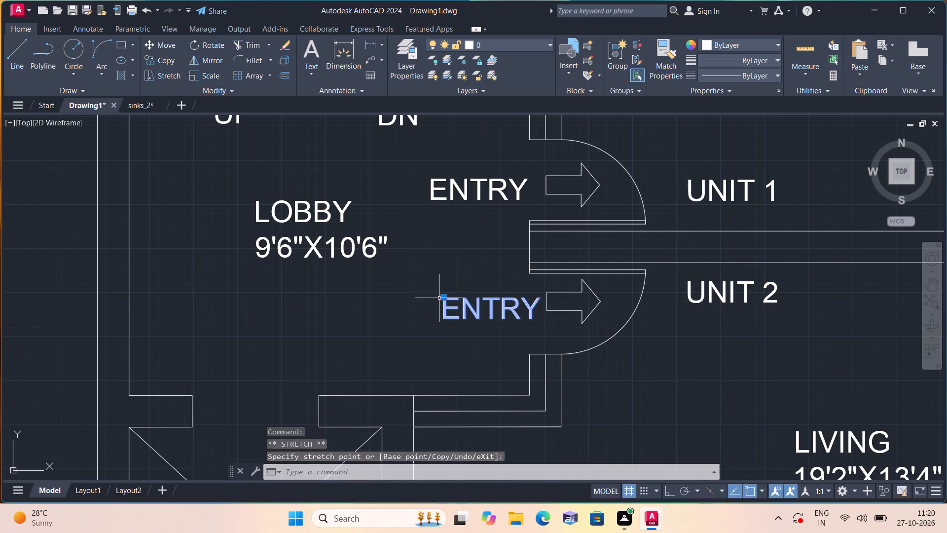
pyautogui.press('Escape')
# Draw a short line across the lobby's west wall, level with the north face of the lift's front wall.
pyautogui.scroll(-2, 459, 338)
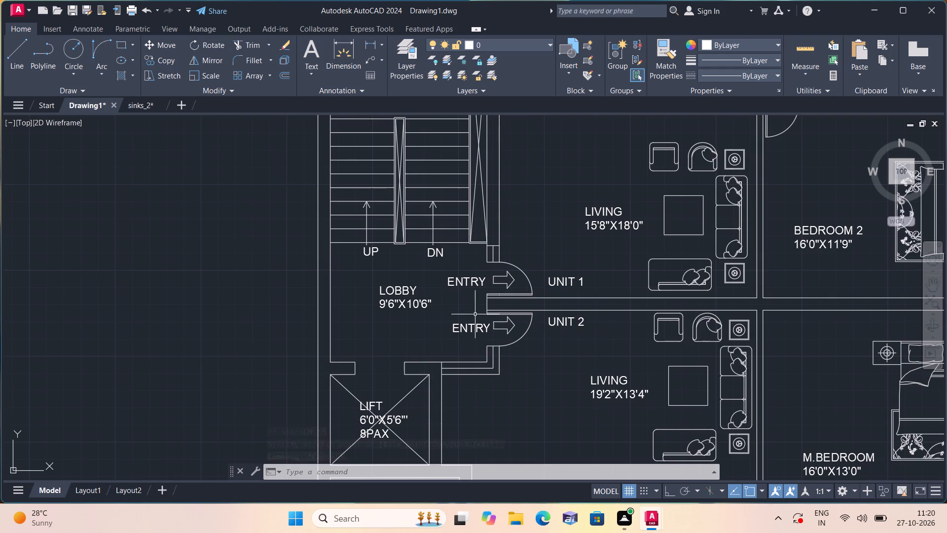
pyautogui.scroll(-1, 473, 311)
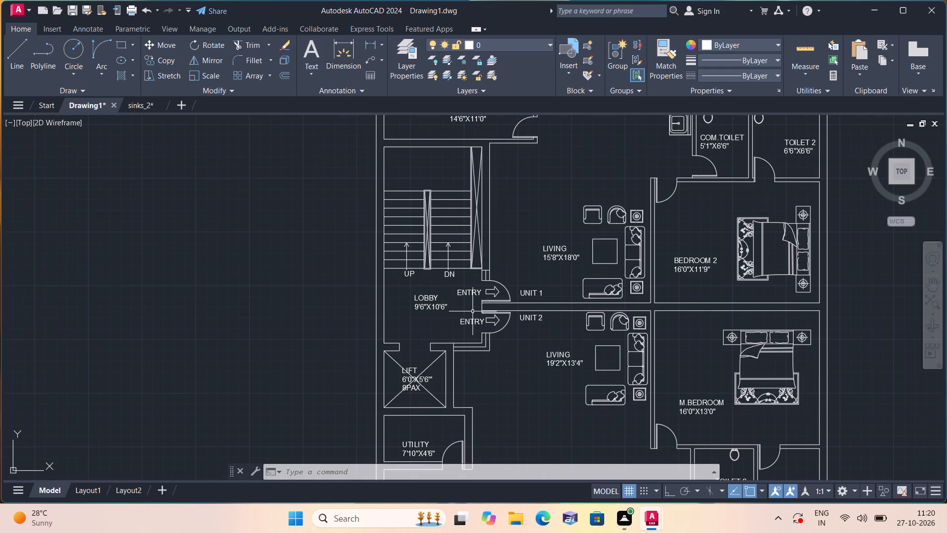
pyautogui.moveTo(473, 311); pyautogui.dragTo(339, 300, button='middle')
pyautogui.scroll(-1, 470, 311)
pyautogui.moveTo(328, 304); pyautogui.dragTo(222, 328, button='middle')
pyautogui.press('l')
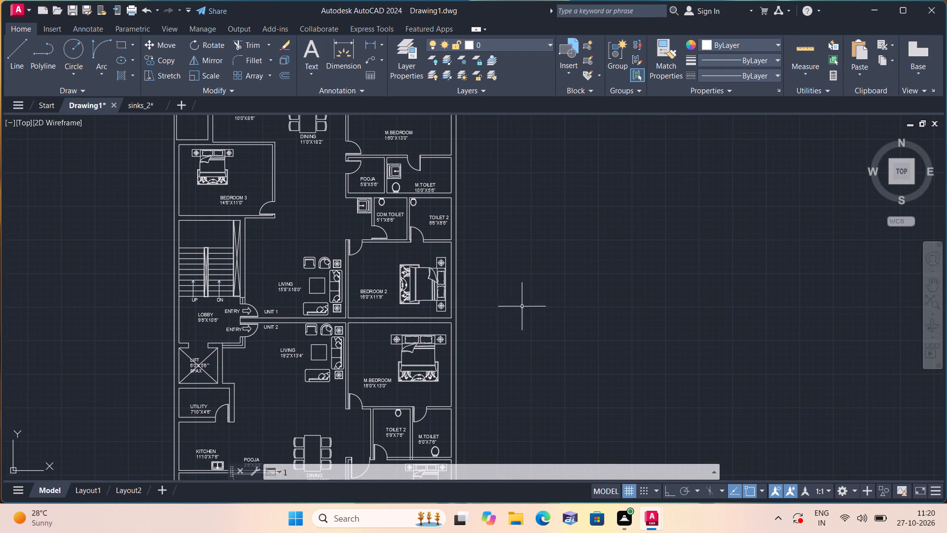
pyautogui.press('space')
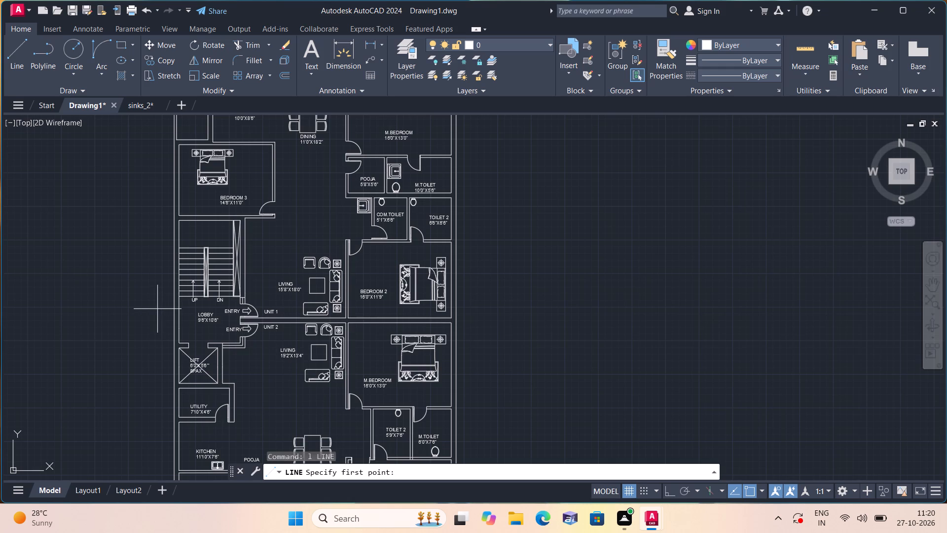
pyautogui.moveTo(154, 311); pyautogui.dragTo(333, 232, button='middle')
pyautogui.scroll(1, 346, 292)
pyautogui.scroll(1, 389, 240)
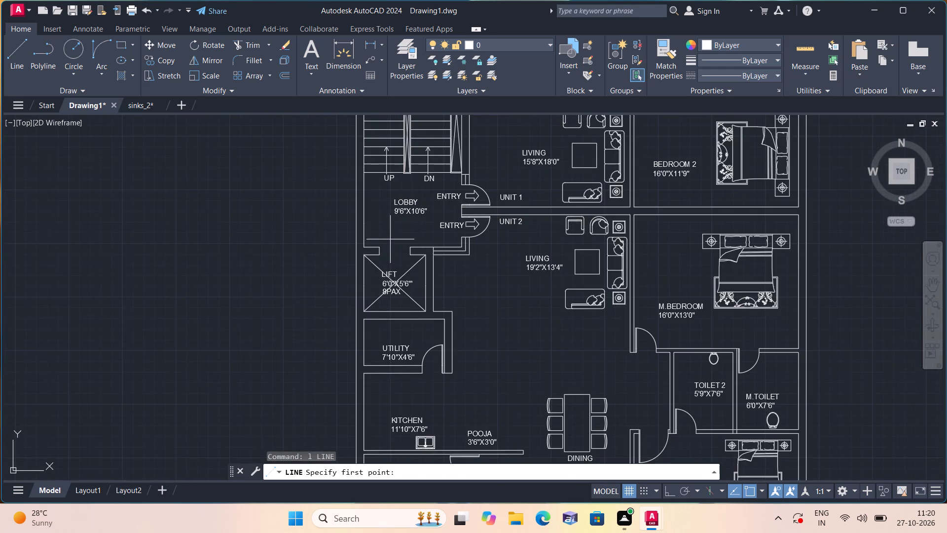
pyautogui.scroll(1, 389, 239)
pyautogui.click(326, 257)
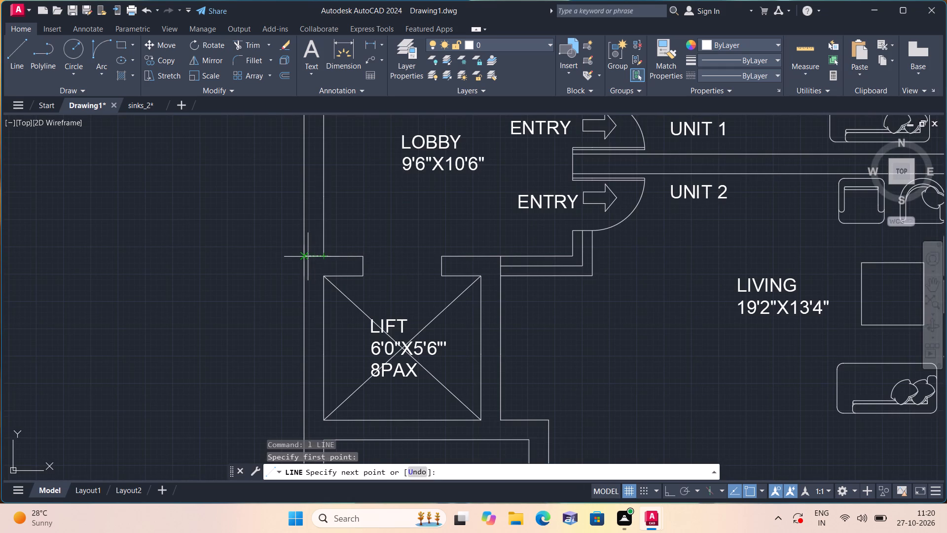
pyautogui.click(305, 257)
pyautogui.press('space')
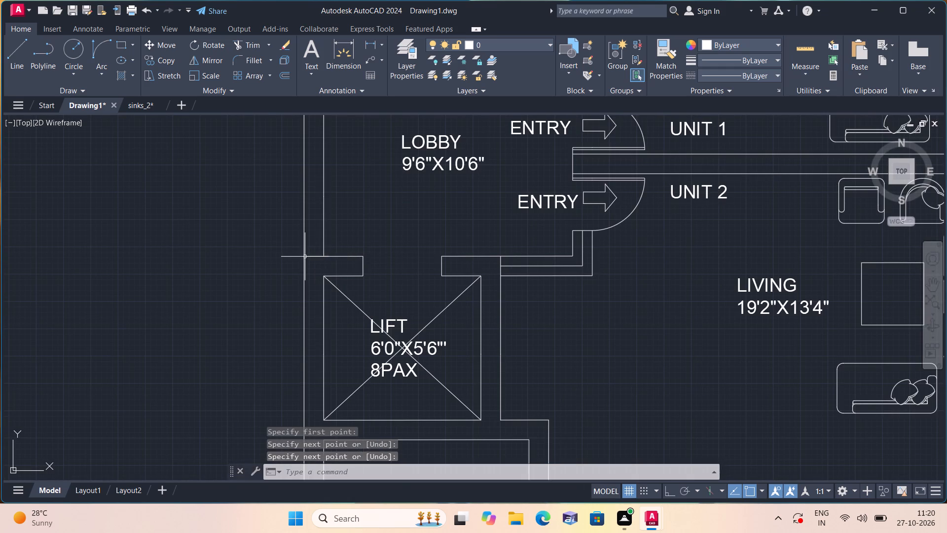
# With Ortho on, draw a short line across the lobby's west wall just south of the staircase's lowest tread line.
pyautogui.scroll(-1, 326, 226)
pyautogui.press('F8')
pyautogui.press('space')
pyautogui.moveTo(325, 221); pyautogui.dragTo(377, 338, button='middle')
pyautogui.moveTo(358, 241); pyautogui.dragTo(421, 357, button='middle')
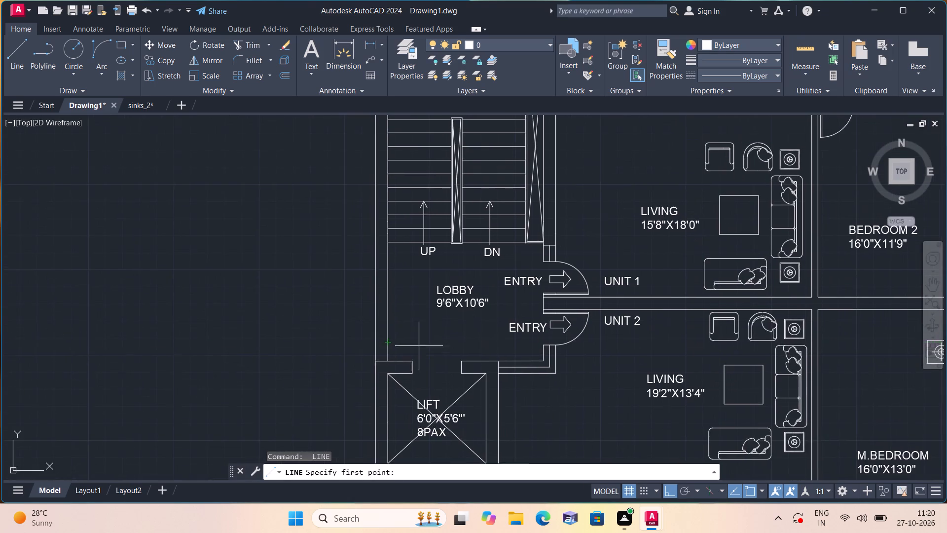
pyautogui.scroll(1, 385, 293)
pyautogui.scroll(1, 377, 250)
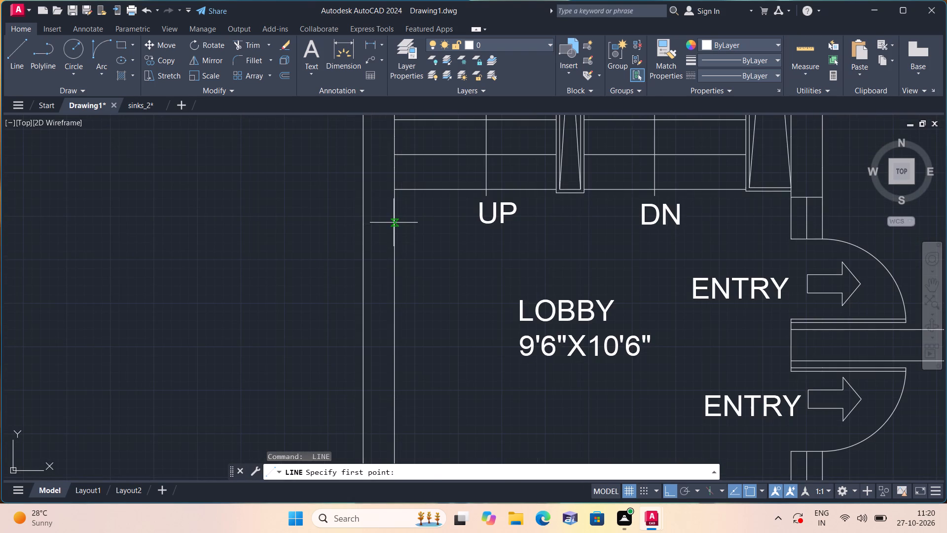
pyautogui.click(394, 223)
pyautogui.click(365, 227)
pyautogui.press('space')
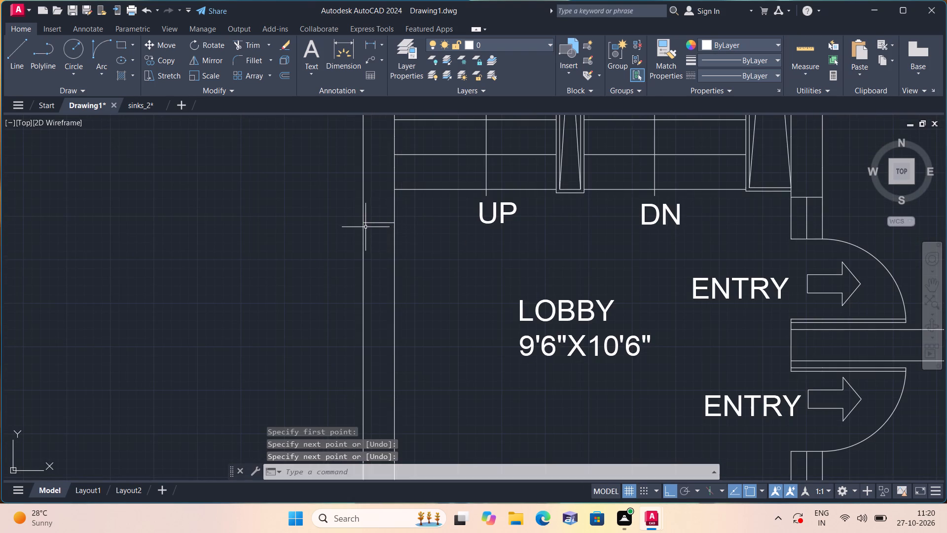
# Draw the lobby window's centreline along the west wall between the midpoints of the two short cross lines.
pyautogui.scroll(1, 366, 227)
pyautogui.press('space')
pyautogui.click(385, 219)
pyautogui.scroll(-1, 394, 301)
pyautogui.moveTo(394, 303); pyautogui.dragTo(397, 211, button='middle')
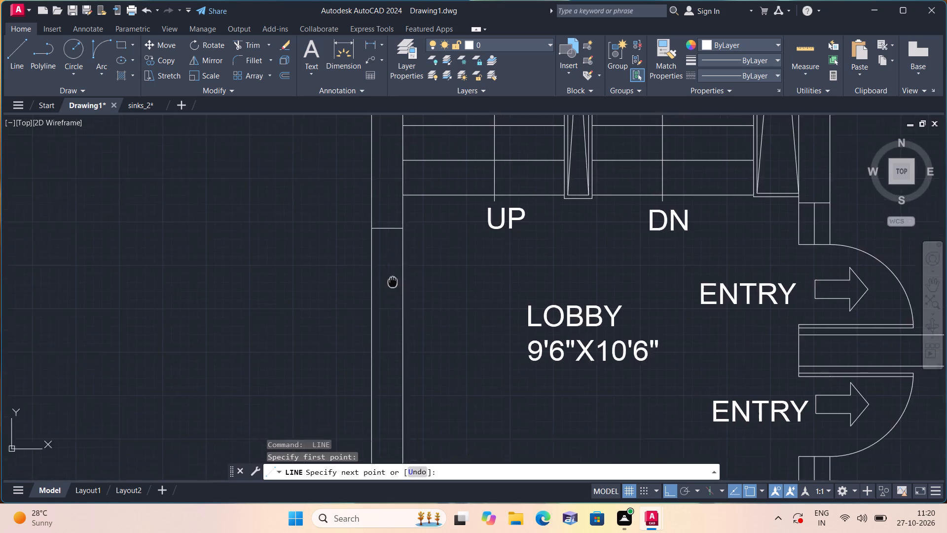
pyautogui.moveTo(397, 211); pyautogui.dragTo(397, 125, button='middle')
pyautogui.scroll(-1, 398, 152)
pyautogui.click(395, 265)
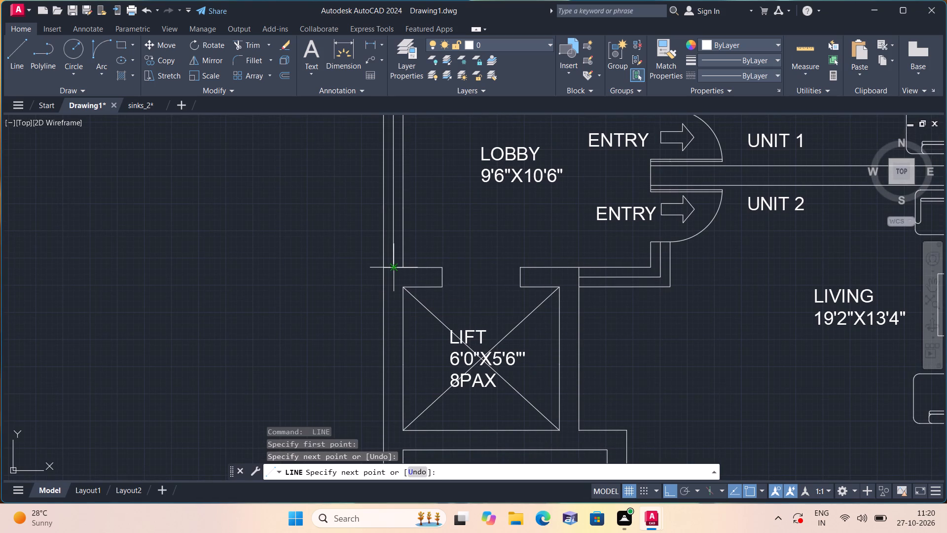
pyautogui.press('space')
# Draw an upright window outline 2' long and 9" wide from lines in the empty area east of the plan.
pyautogui.scroll(-1, 395, 265)
pyautogui.moveTo(432, 302); pyautogui.dragTo(299, 282, button='middle')
pyautogui.scroll(-3, 364, 290)
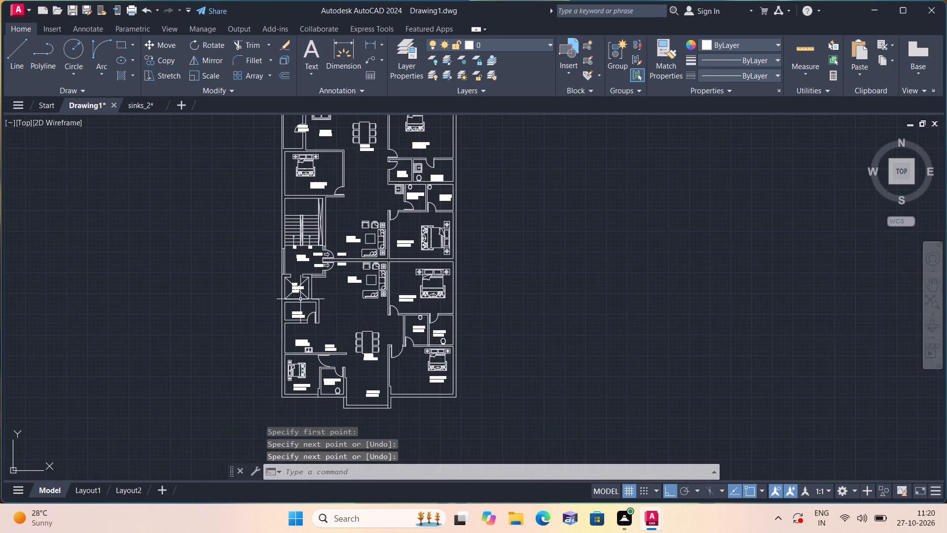
pyautogui.press('l')
pyautogui.press('space')
pyautogui.moveTo(532, 250); pyautogui.dragTo(539, 287)
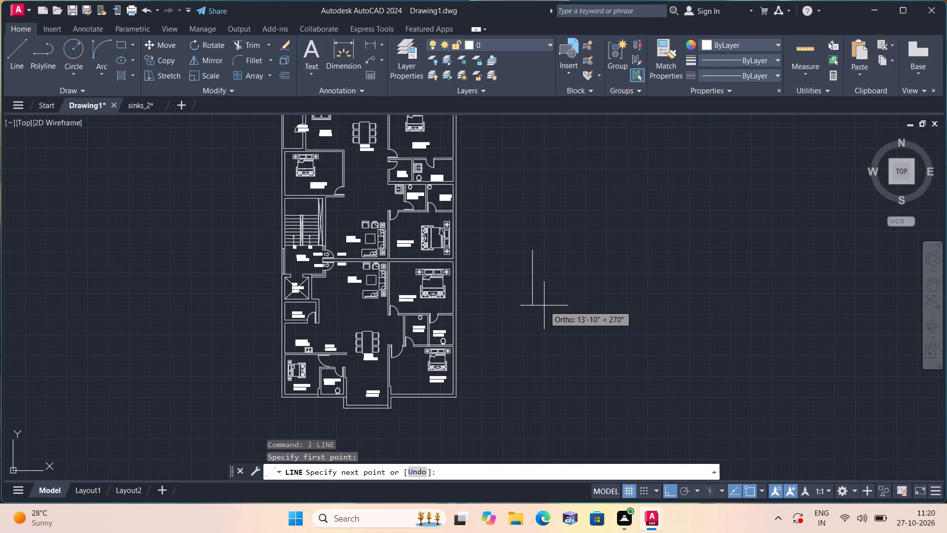
pyautogui.write("2'")
pyautogui.press('space')
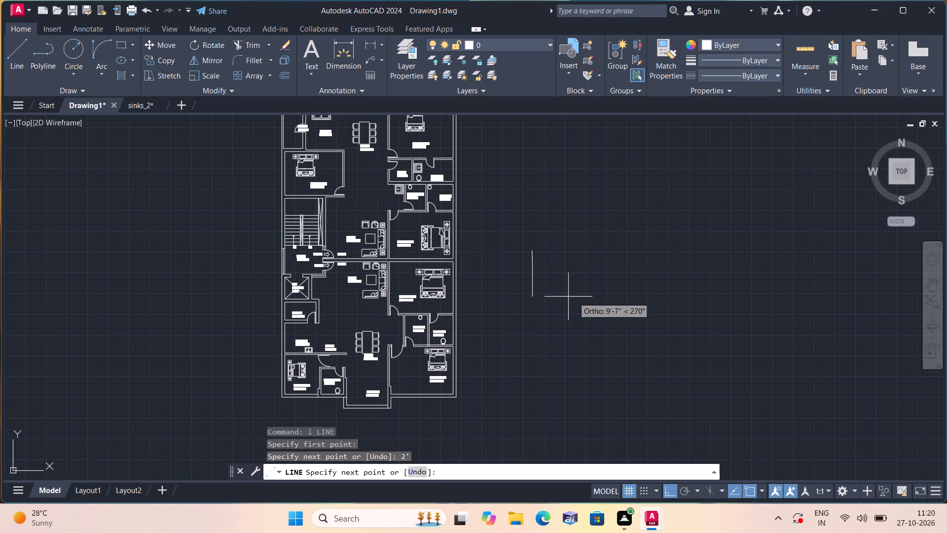
pyautogui.write('9"')
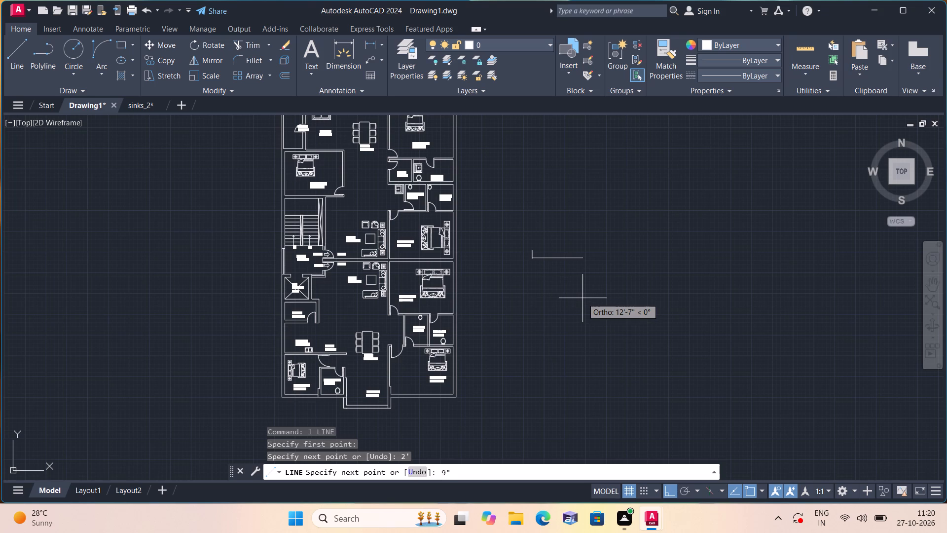
pyautogui.press('space')
pyautogui.press('2')
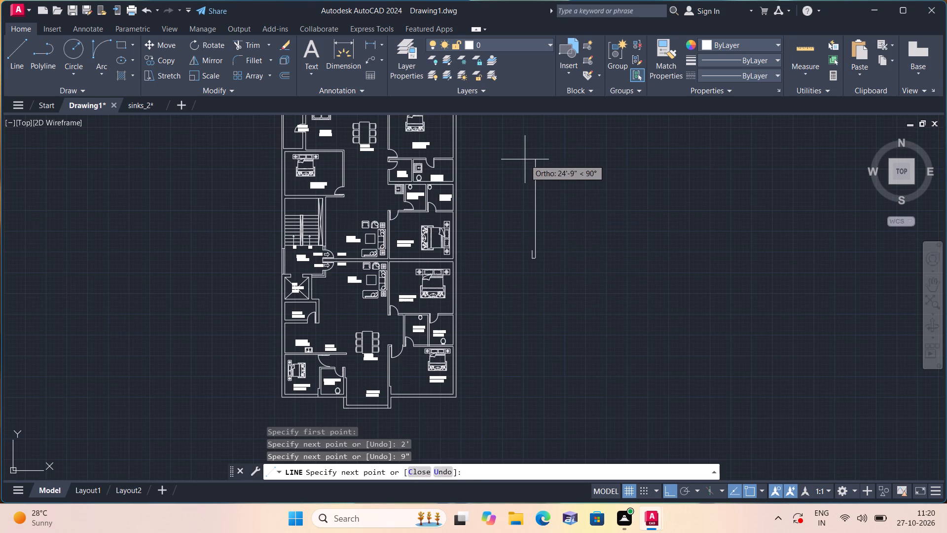
pyautogui.press("'")
pyautogui.press('space')
pyautogui.scroll(3, 535, 246)
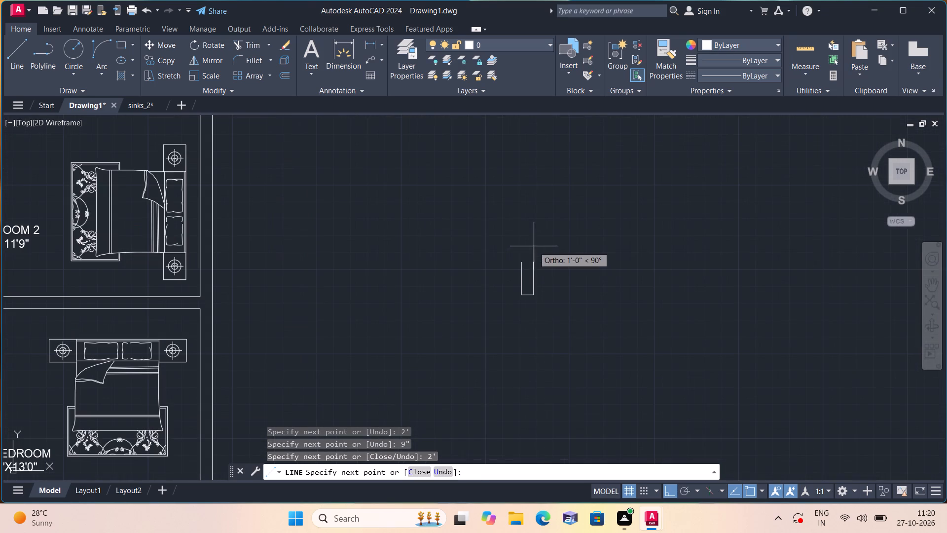
pyautogui.click(522, 261)
pyautogui.press('space')
# Draw a vertical centreline between the midpoints of the 2' window outline's short sides.
pyautogui.scroll(1, 525, 257)
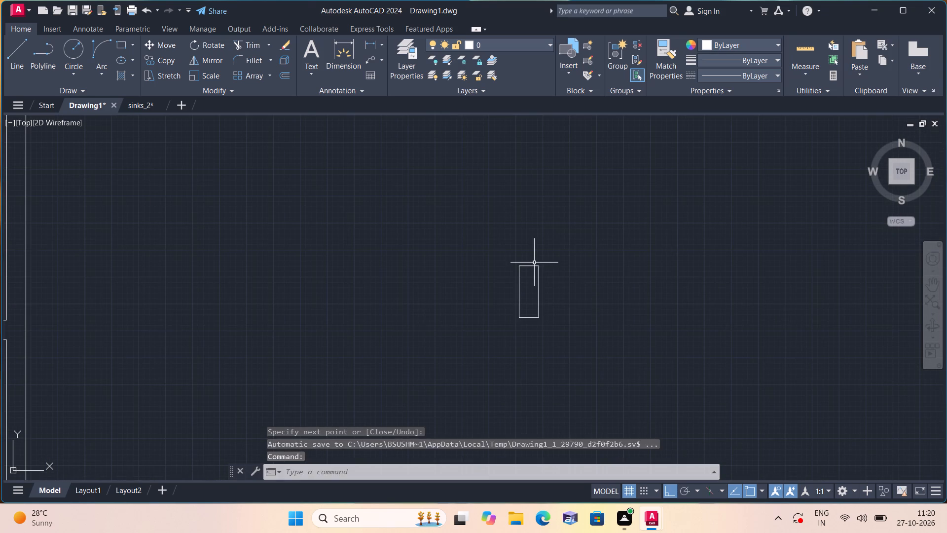
pyautogui.press('space')
pyautogui.click(532, 266)
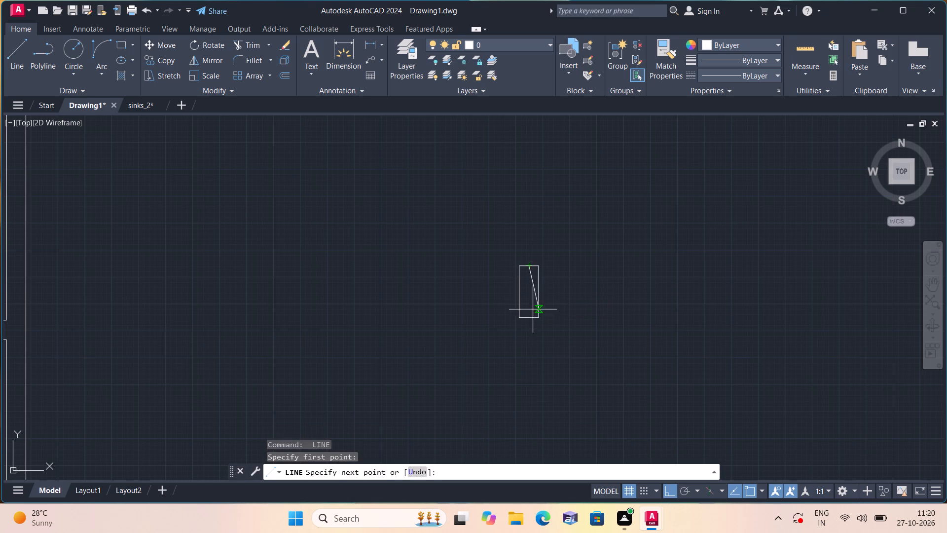
pyautogui.click(530, 319)
pyautogui.press('space')
# Draw a second upright window outline 3' long and 9" wide, northeast of the 2' window.
pyautogui.scroll(-2, 542, 282)
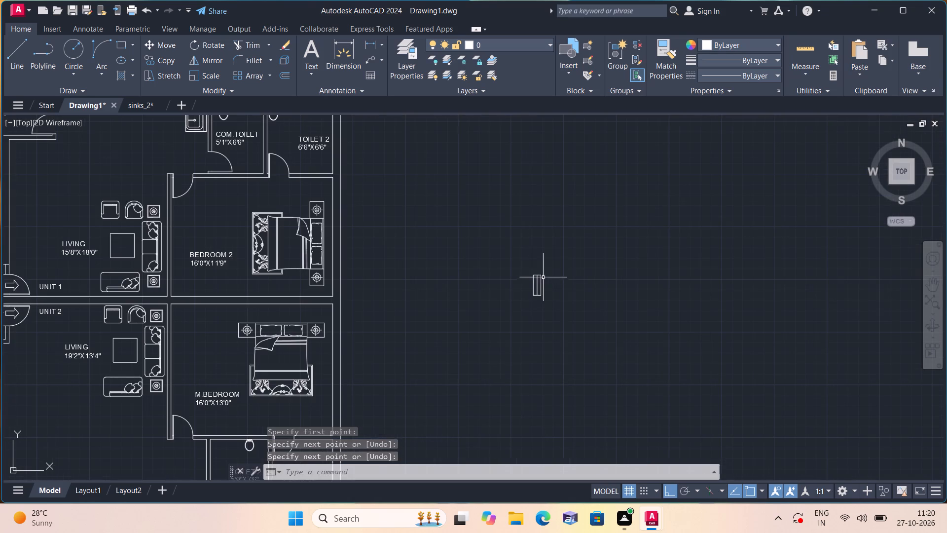
pyautogui.press('space')
pyautogui.click(560, 243)
pyautogui.press('3')
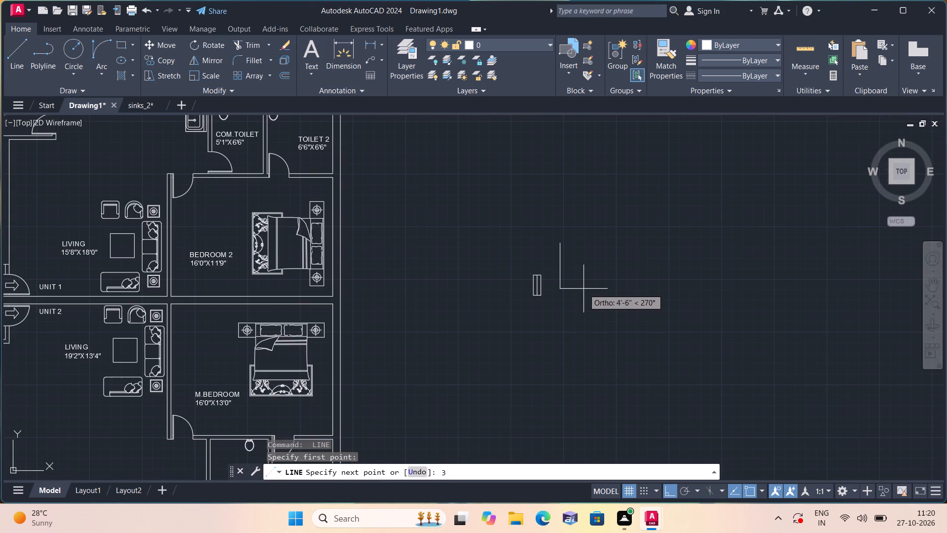
pyautogui.press("'")
pyautogui.press('space')
pyautogui.write('9"')
pyautogui.press('space')
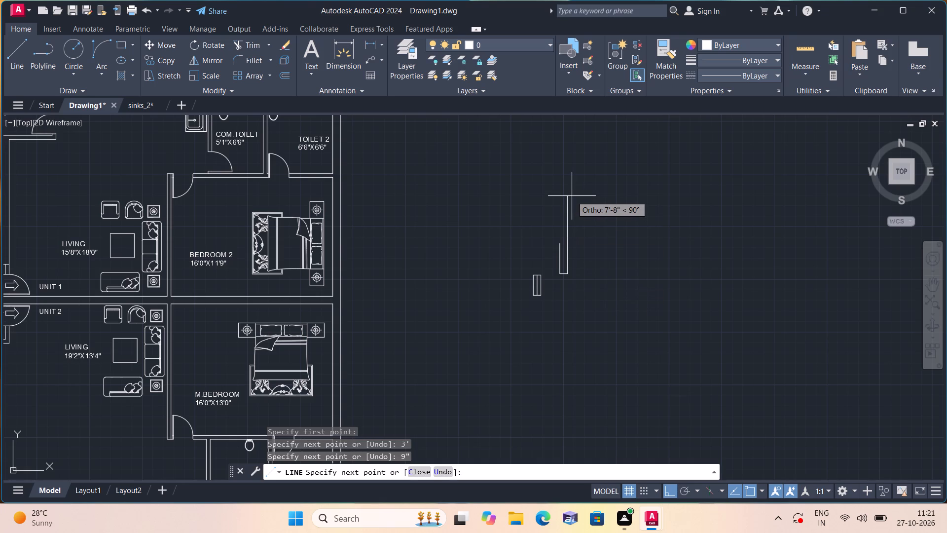
pyautogui.write("3'")
pyautogui.press('space')
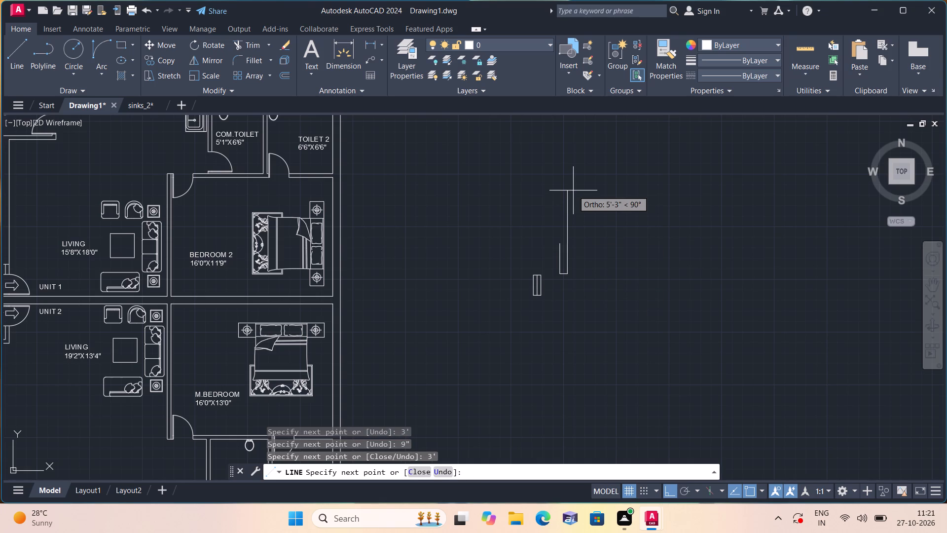
pyautogui.scroll(2, 569, 211)
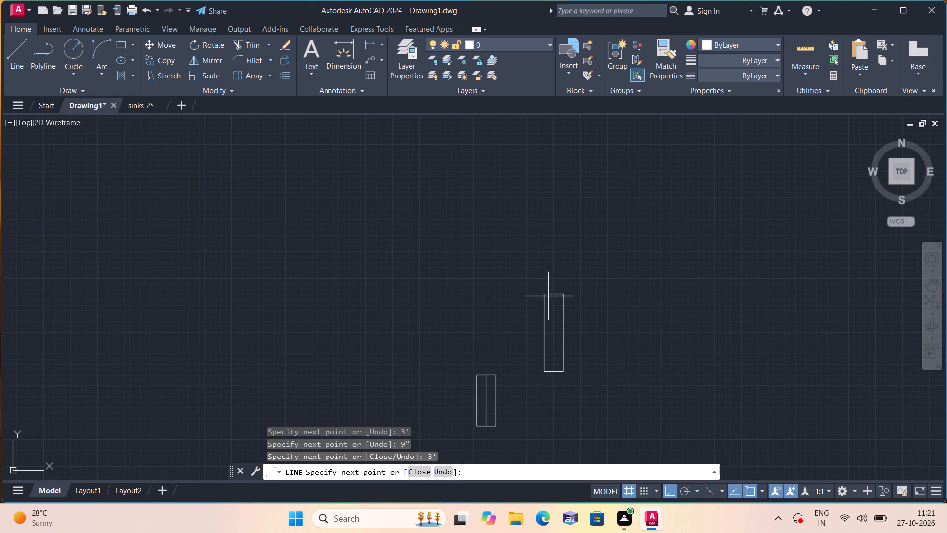
pyautogui.click(543, 295)
pyautogui.press('space')
# Draw a vertical centreline between the midpoints of the 3' window outline's short sides.
pyautogui.scroll(1, 545, 299)
pyautogui.press('space')
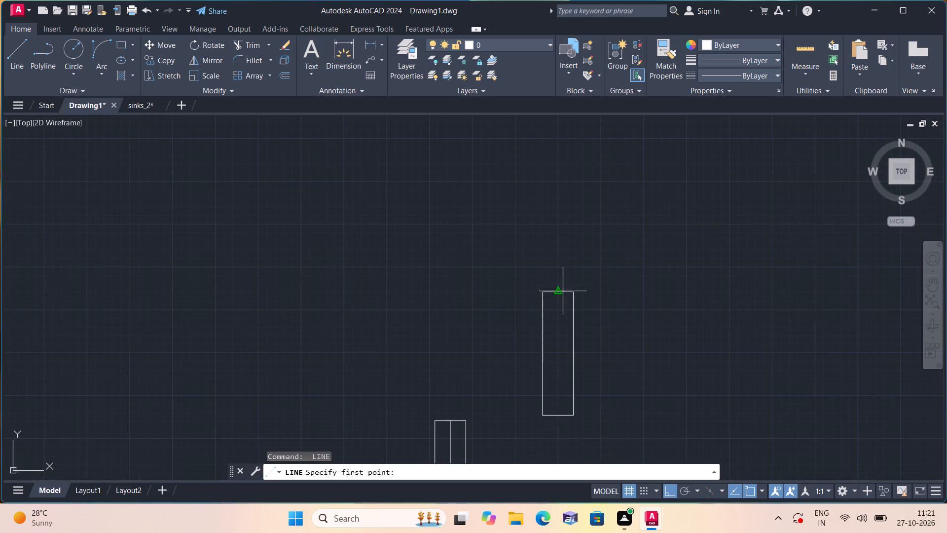
pyautogui.click(558, 292)
pyautogui.click(559, 417)
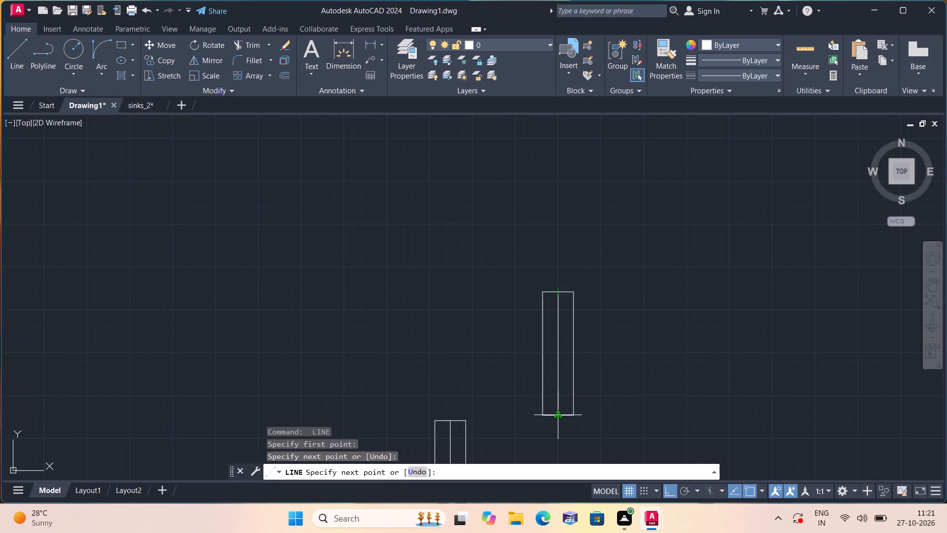
pyautogui.press('space')
pyautogui.scroll(-3, 544, 327)
pyautogui.scroll(-1, 499, 349)
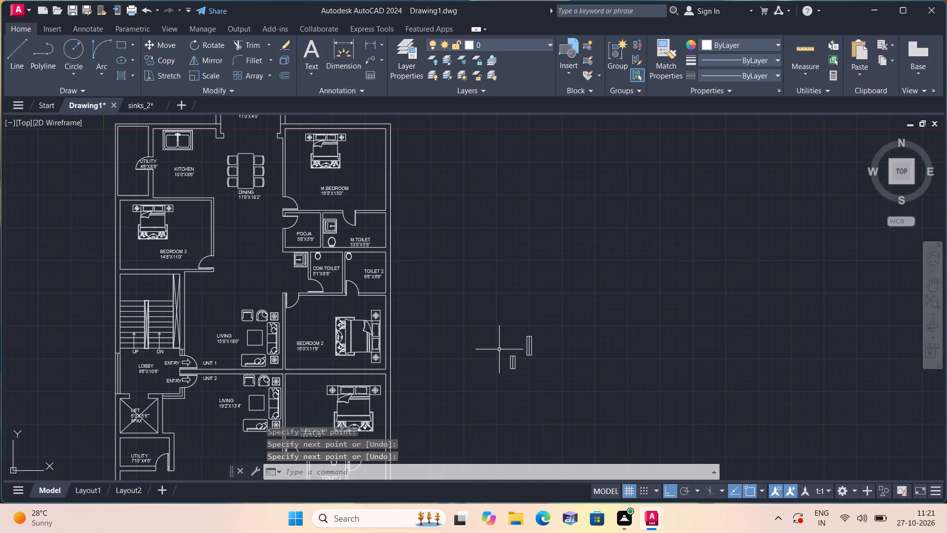
# Copy the 2' window symbol by its east side's midpoint onto the west outer wall of the Unit 2 kitchen.
pyautogui.moveTo(496, 349); pyautogui.dragTo(532, 320, button='middle')
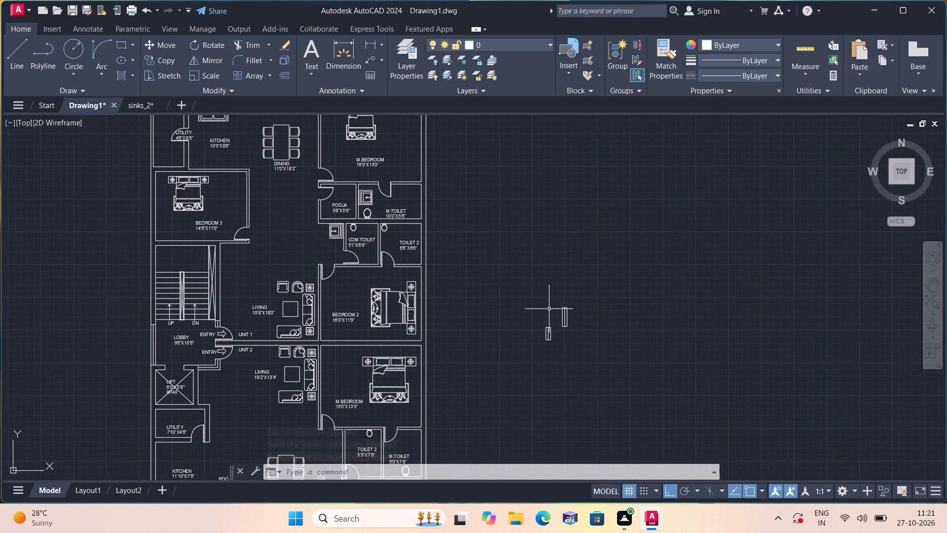
pyautogui.scroll(2, 560, 319)
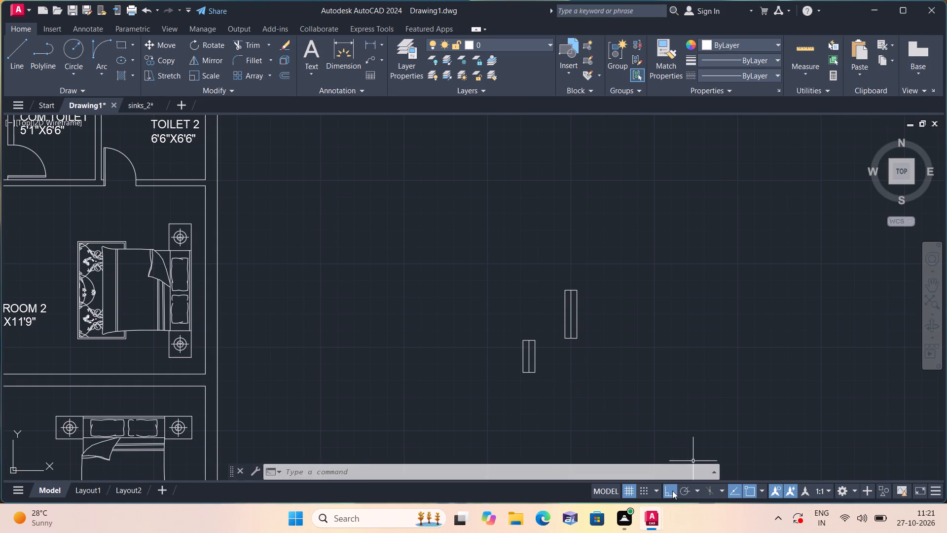
pyautogui.click(672, 491)
pyautogui.moveTo(568, 427); pyautogui.dragTo(556, 412)
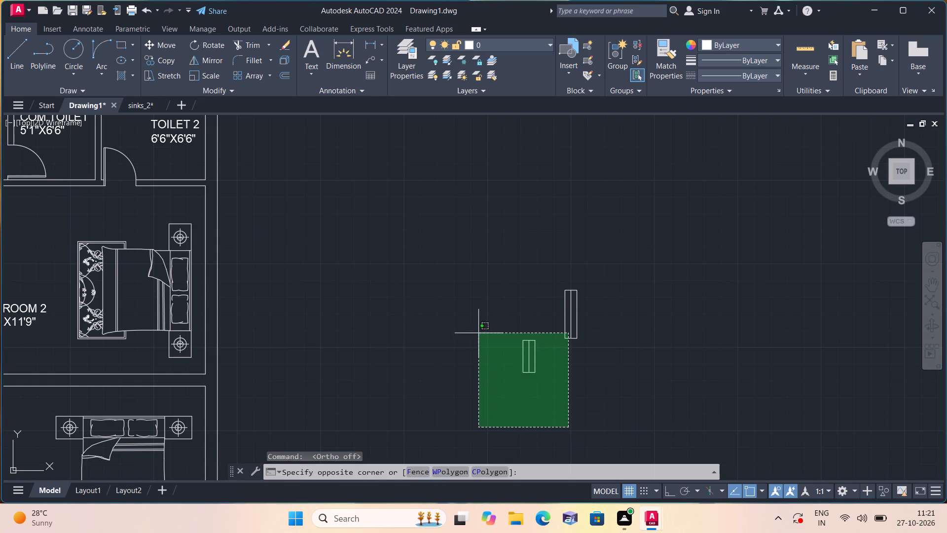
pyautogui.click(467, 358)
pyautogui.scroll(1, 551, 364)
pyautogui.moveTo(551, 364); pyautogui.dragTo(535, 350)
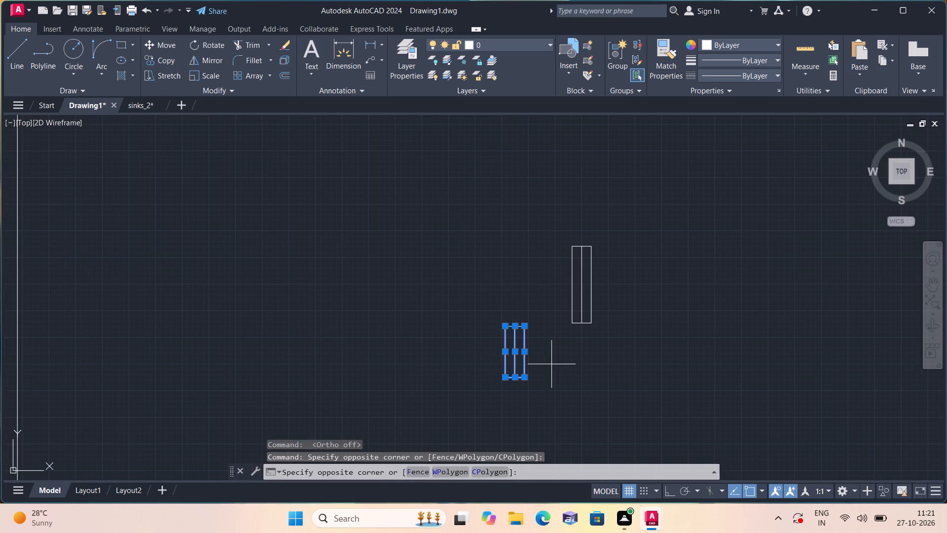
pyautogui.click(448, 290)
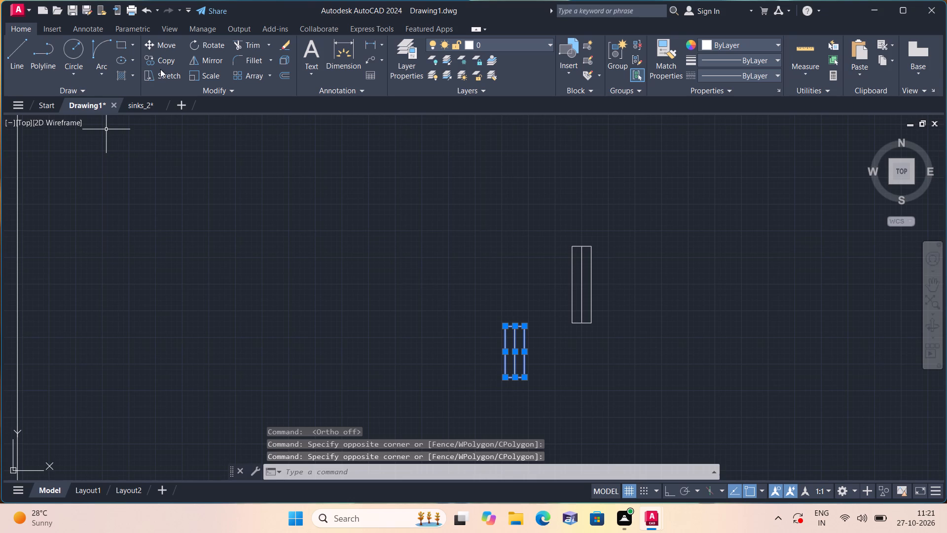
pyautogui.click(161, 62)
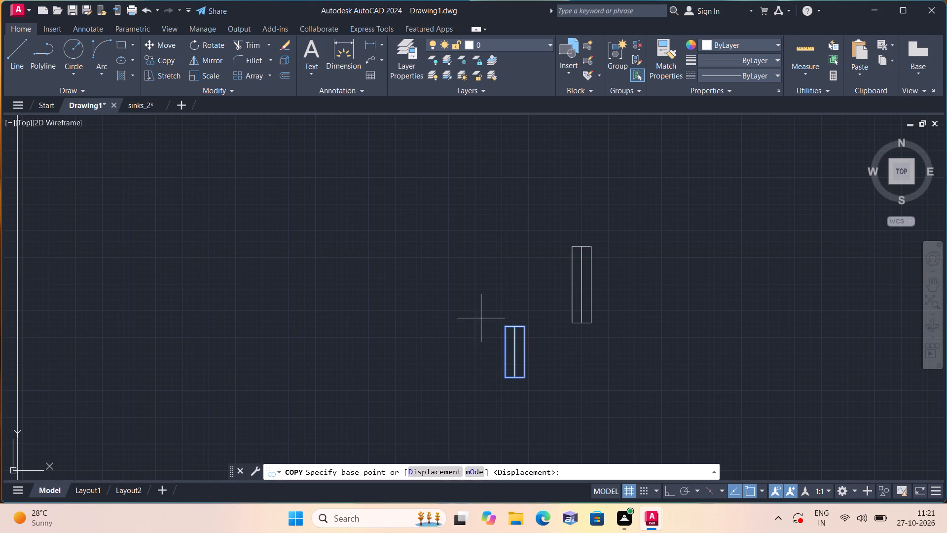
pyautogui.click(522, 350)
pyautogui.scroll(-3, 514, 328)
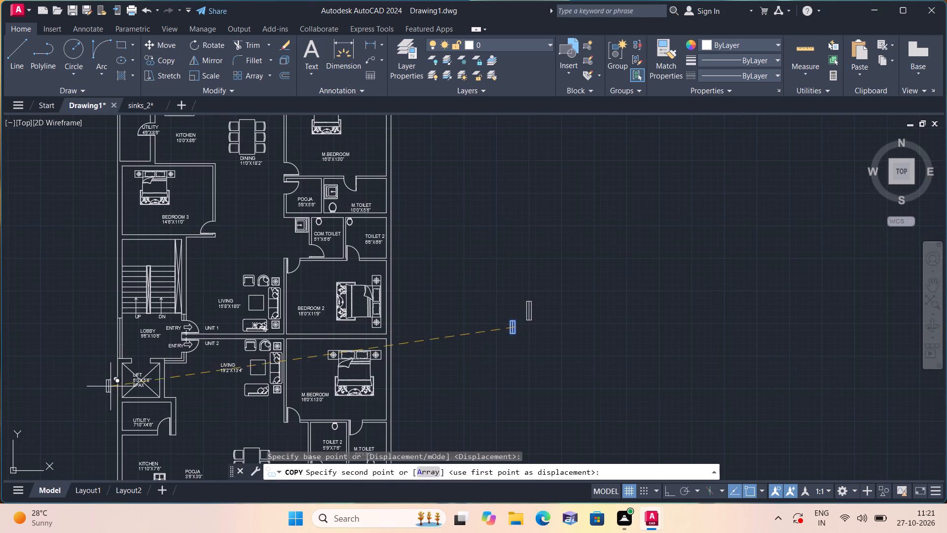
pyautogui.moveTo(110, 388); pyautogui.dragTo(269, 268, button='middle')
pyautogui.scroll(2, 263, 337)
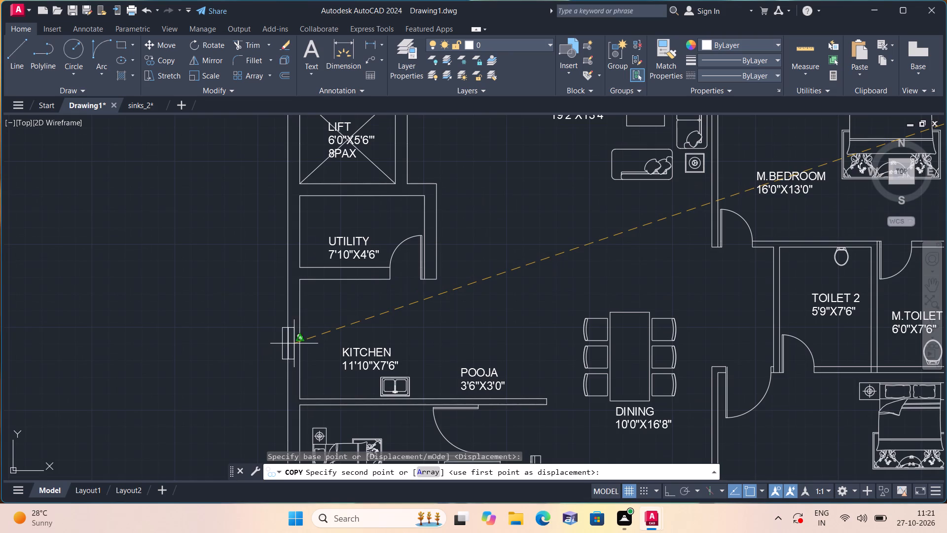
pyautogui.click(301, 340)
pyautogui.scroll(-1, 312, 323)
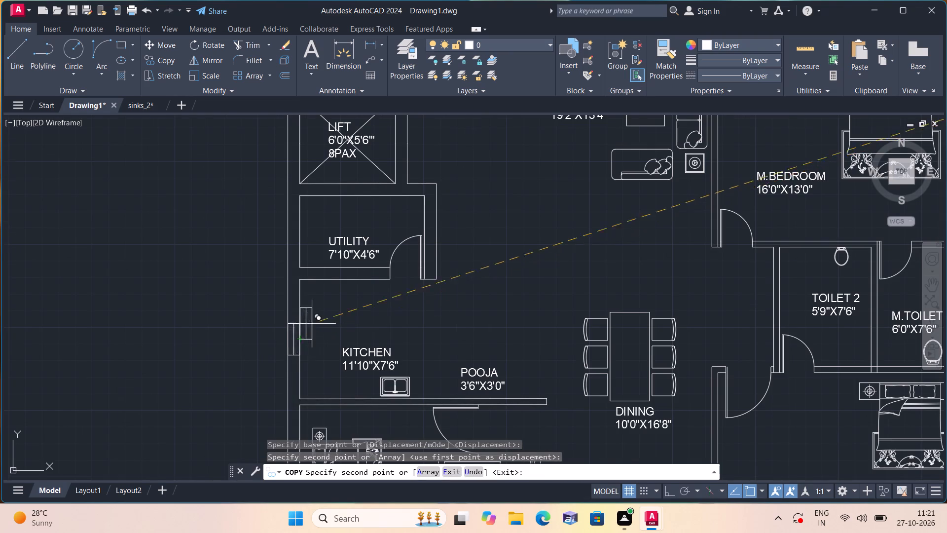
pyautogui.press('Escape')
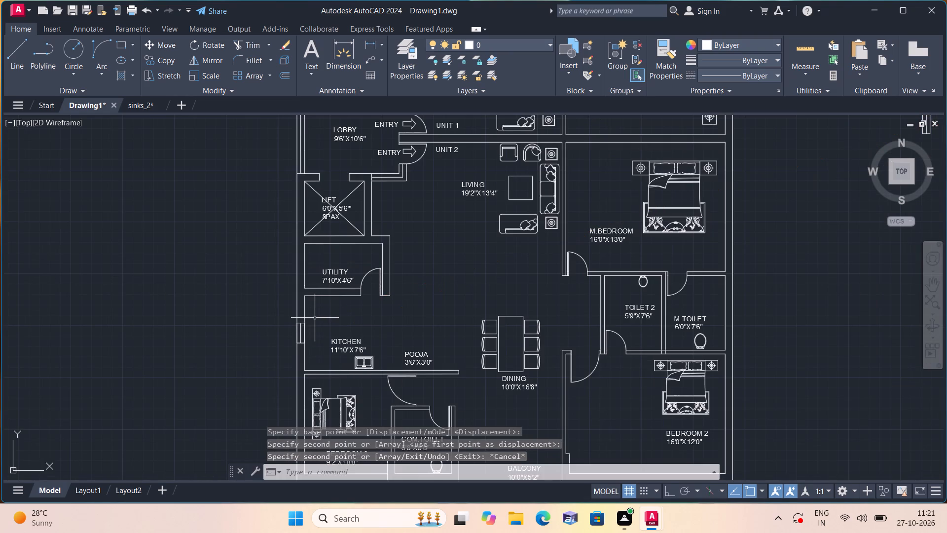
# Copy the 3' window symbol by its east side's midpoint onto the west outer wall of Unit 2's Bedroom 3.
pyautogui.scroll(-2, 331, 331)
pyautogui.scroll(2, 569, 235)
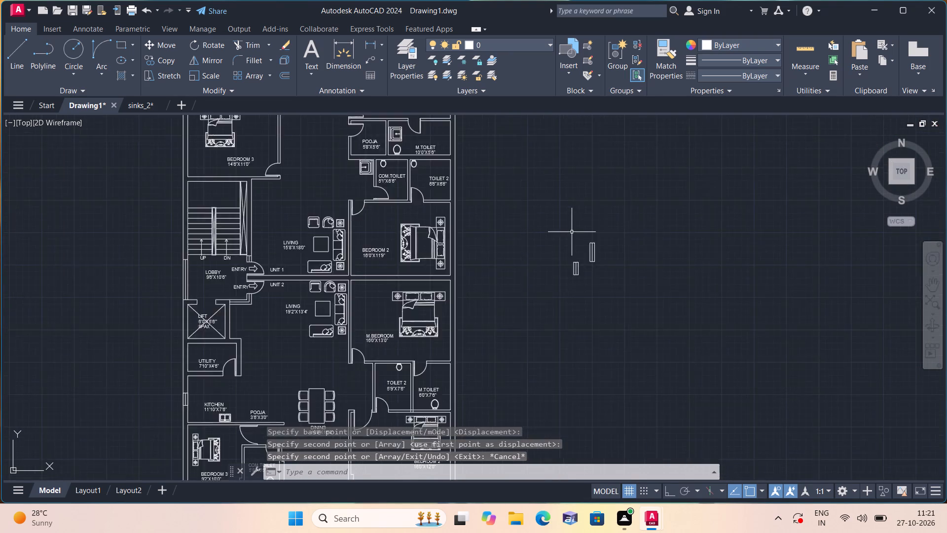
pyautogui.click(576, 231)
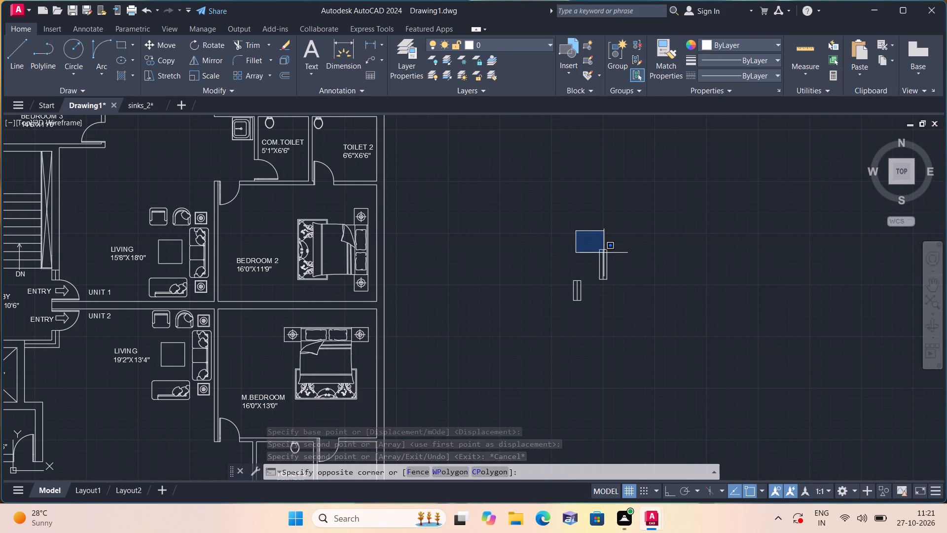
pyautogui.click(618, 254)
pyautogui.scroll(2, 611, 271)
pyautogui.moveTo(620, 321); pyautogui.dragTo(617, 308)
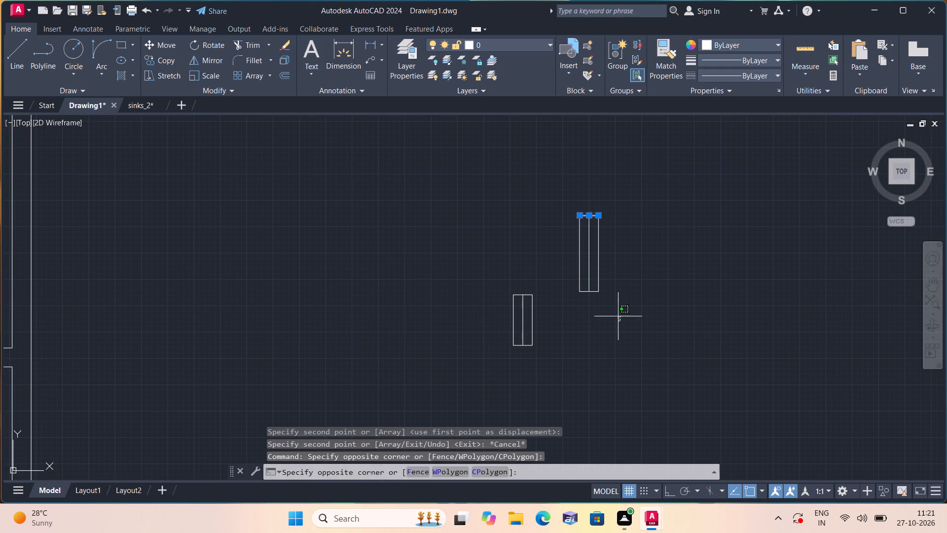
pyautogui.click(573, 208)
pyautogui.click(160, 56)
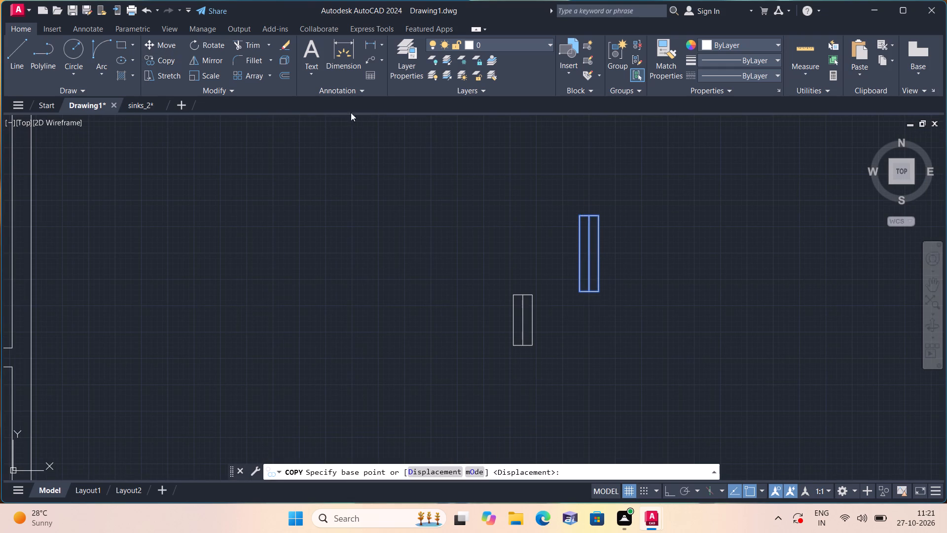
pyautogui.click(599, 257)
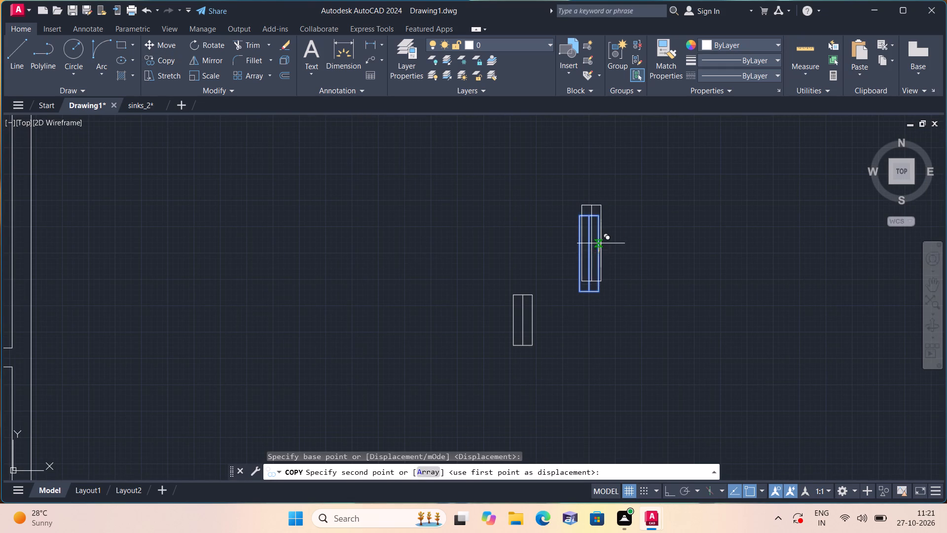
pyautogui.scroll(-2, 601, 243)
pyautogui.scroll(-1, 251, 349)
pyautogui.moveTo(253, 349); pyautogui.dragTo(490, 172, button='middle')
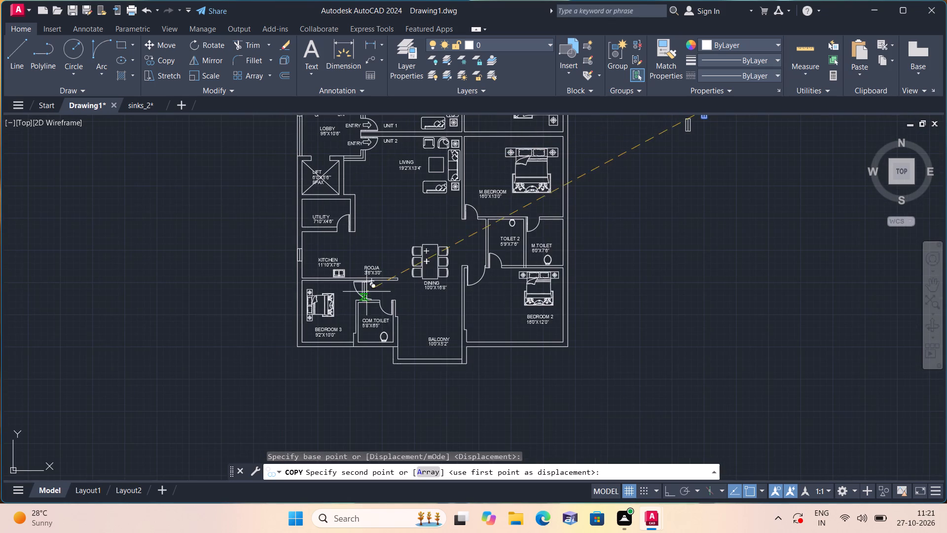
pyautogui.scroll(2, 297, 319)
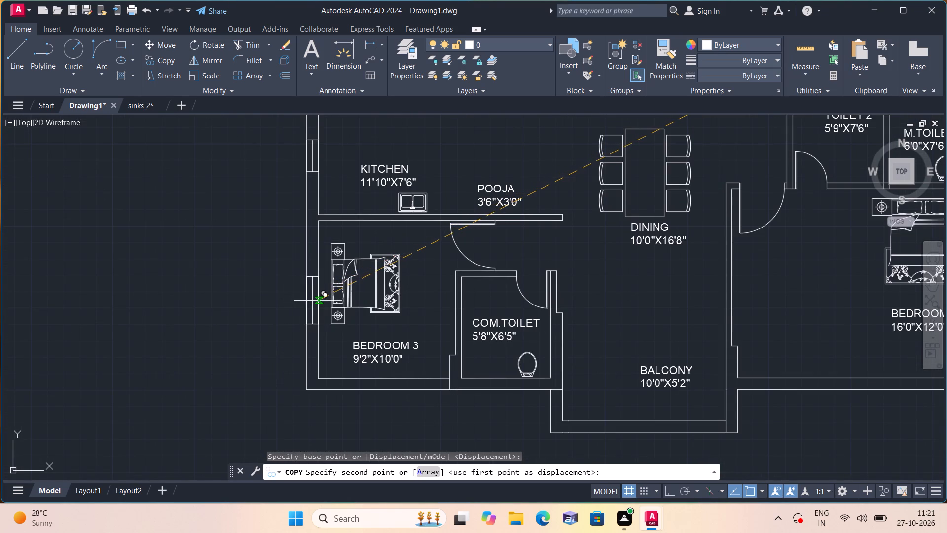
pyautogui.click(319, 312)
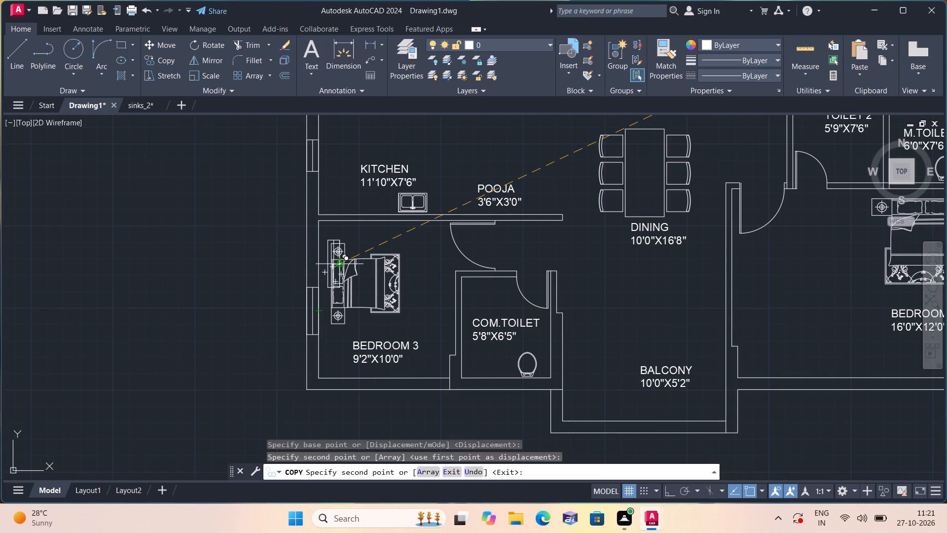
pyautogui.press('Escape')
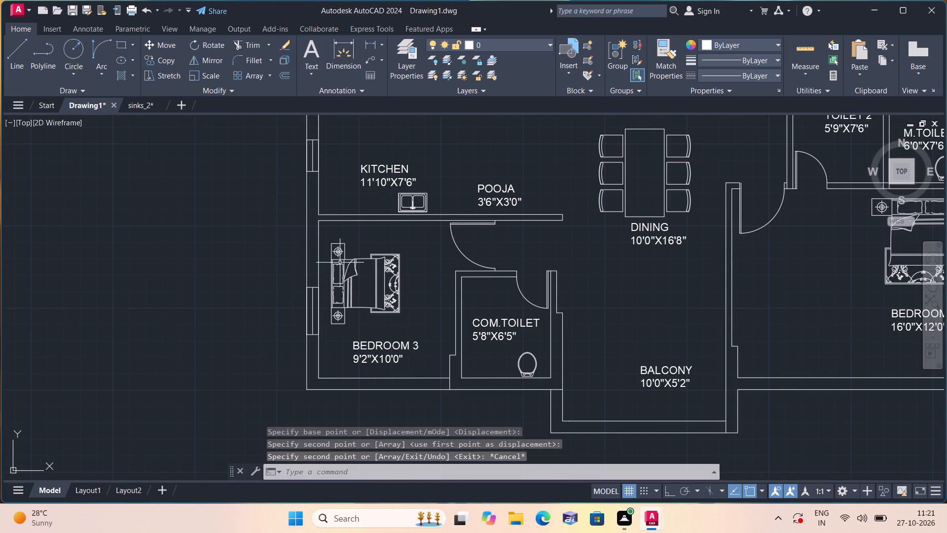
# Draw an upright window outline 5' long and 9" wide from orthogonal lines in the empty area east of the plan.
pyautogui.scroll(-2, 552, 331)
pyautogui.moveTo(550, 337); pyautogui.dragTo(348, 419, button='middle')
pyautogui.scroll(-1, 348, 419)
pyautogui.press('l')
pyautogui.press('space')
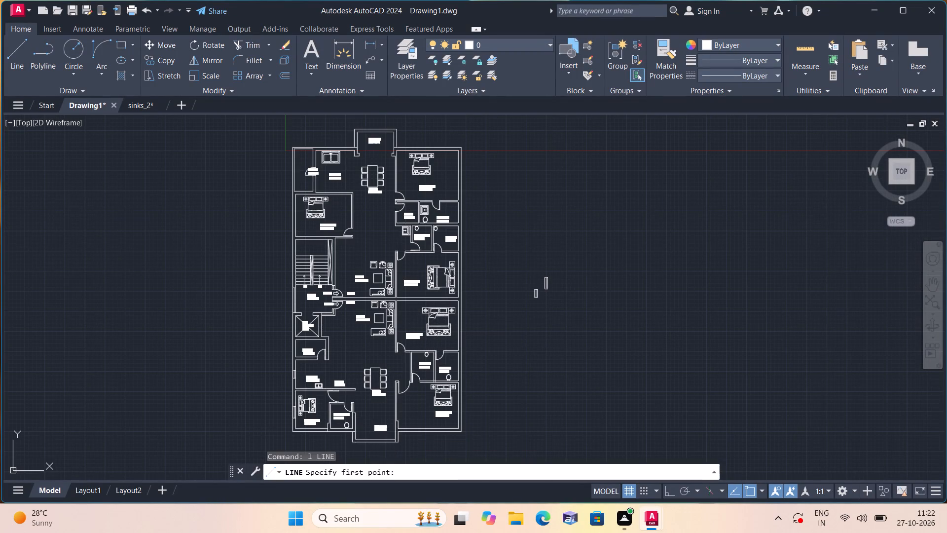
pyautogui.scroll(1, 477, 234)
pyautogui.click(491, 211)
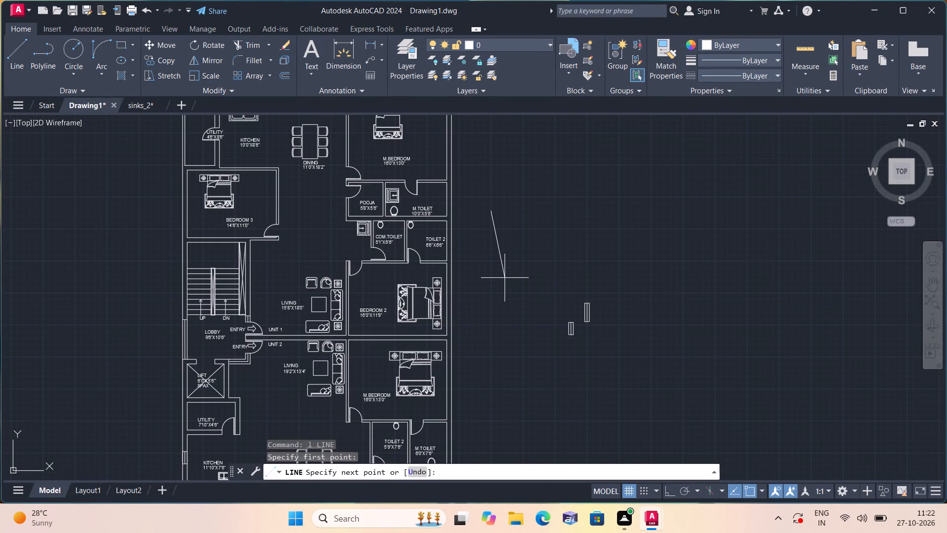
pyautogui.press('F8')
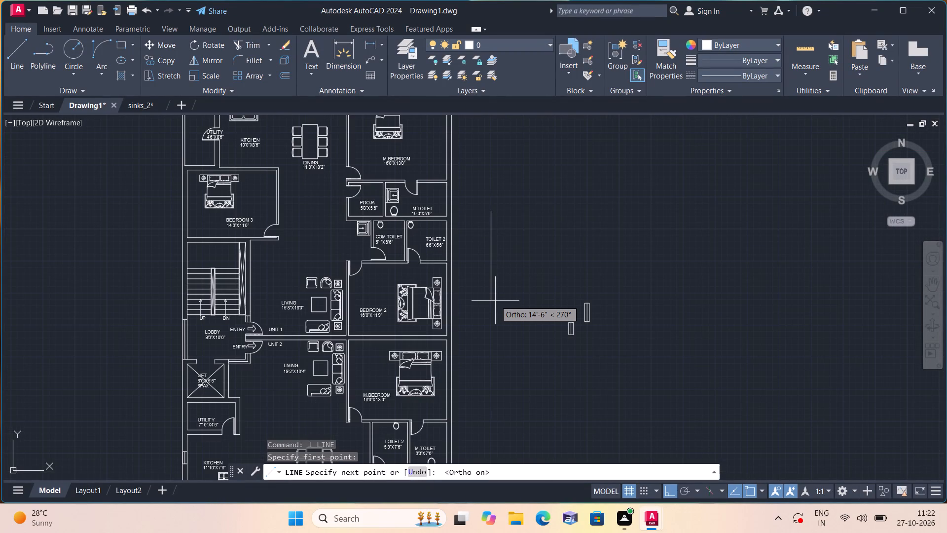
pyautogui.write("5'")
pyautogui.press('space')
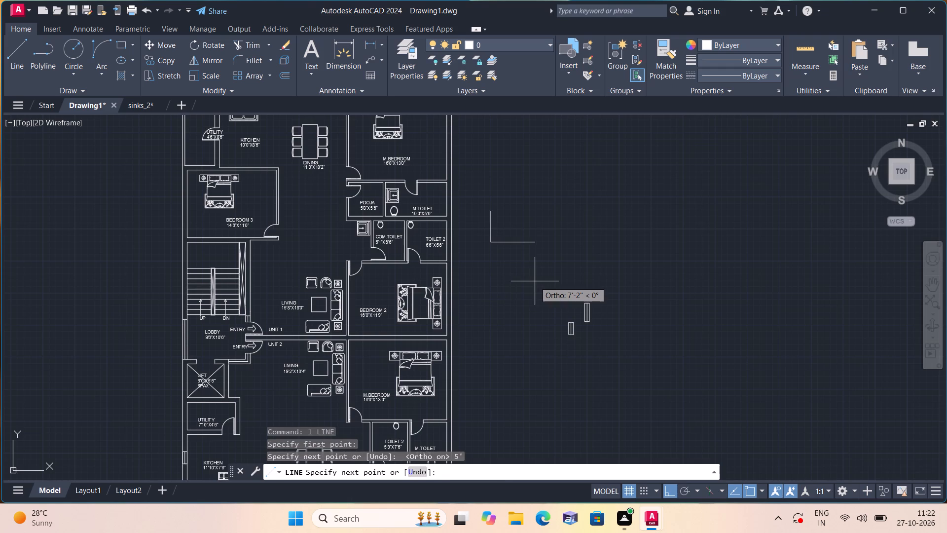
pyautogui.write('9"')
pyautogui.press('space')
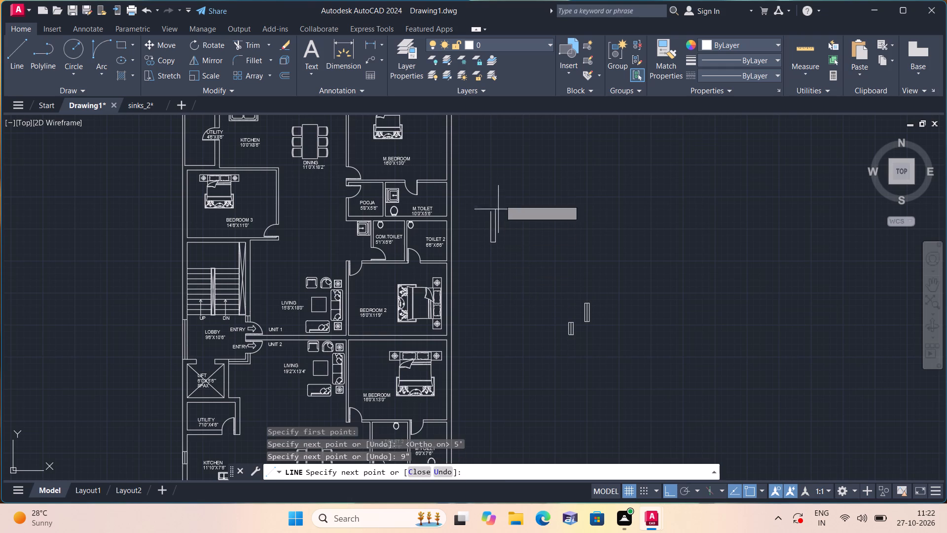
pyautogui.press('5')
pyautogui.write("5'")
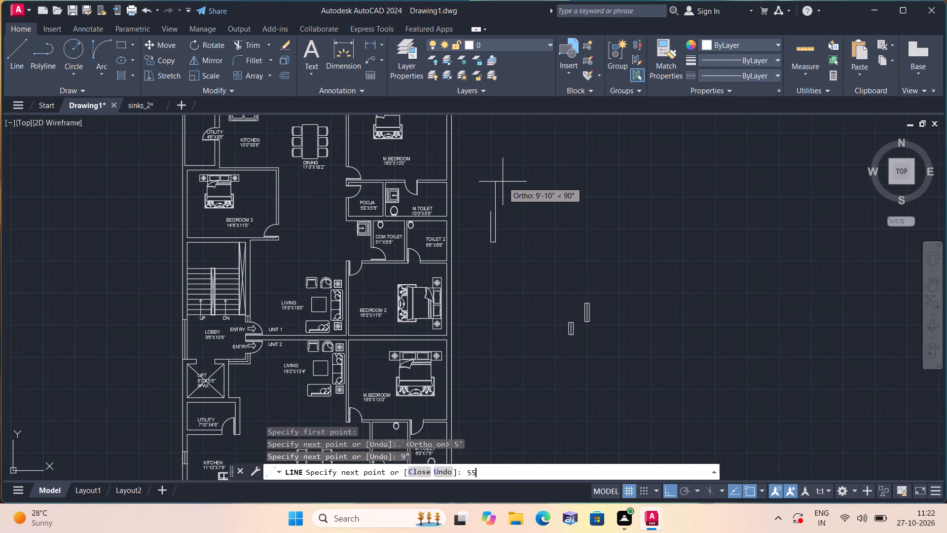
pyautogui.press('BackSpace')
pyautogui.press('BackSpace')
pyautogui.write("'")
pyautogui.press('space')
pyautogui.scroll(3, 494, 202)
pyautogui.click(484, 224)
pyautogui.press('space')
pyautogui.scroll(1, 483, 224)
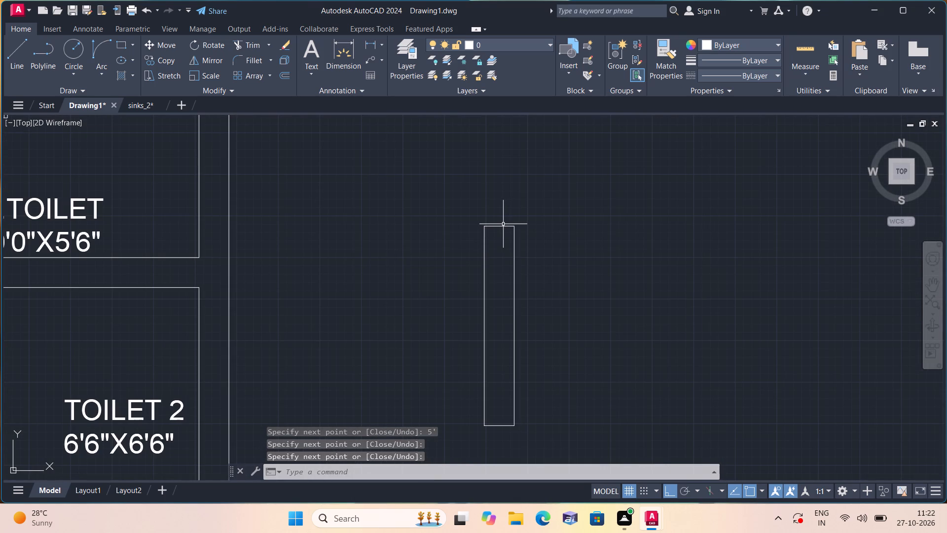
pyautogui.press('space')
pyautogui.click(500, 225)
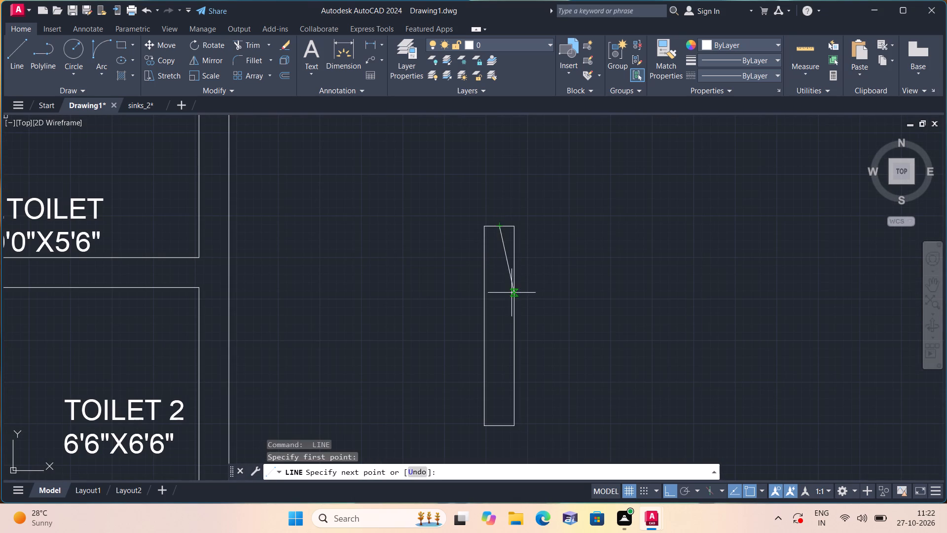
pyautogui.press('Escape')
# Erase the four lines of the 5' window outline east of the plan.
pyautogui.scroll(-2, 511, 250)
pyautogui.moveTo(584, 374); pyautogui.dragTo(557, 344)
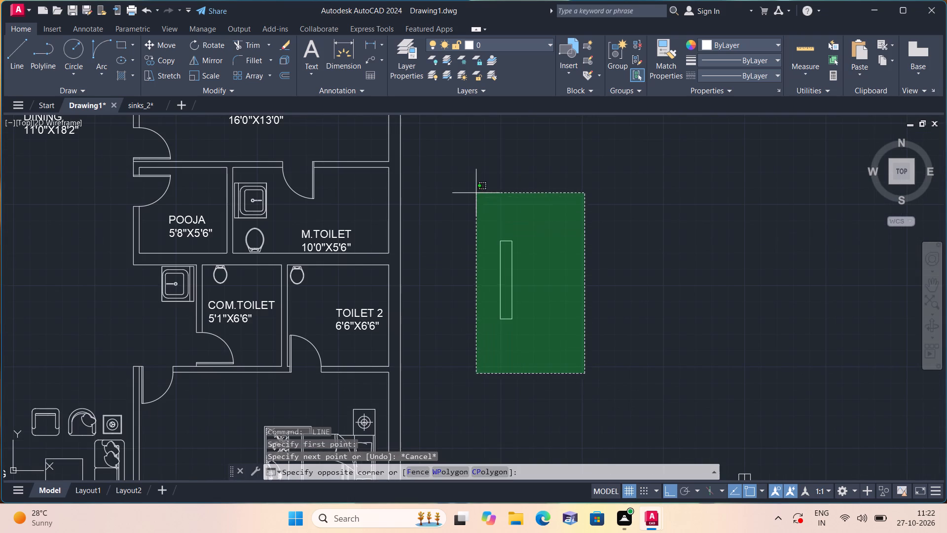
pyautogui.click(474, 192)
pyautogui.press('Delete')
# Draw an upright window outline 5' long and 9" wide from lines in the empty area east of Toilet 2.
pyautogui.press('l')
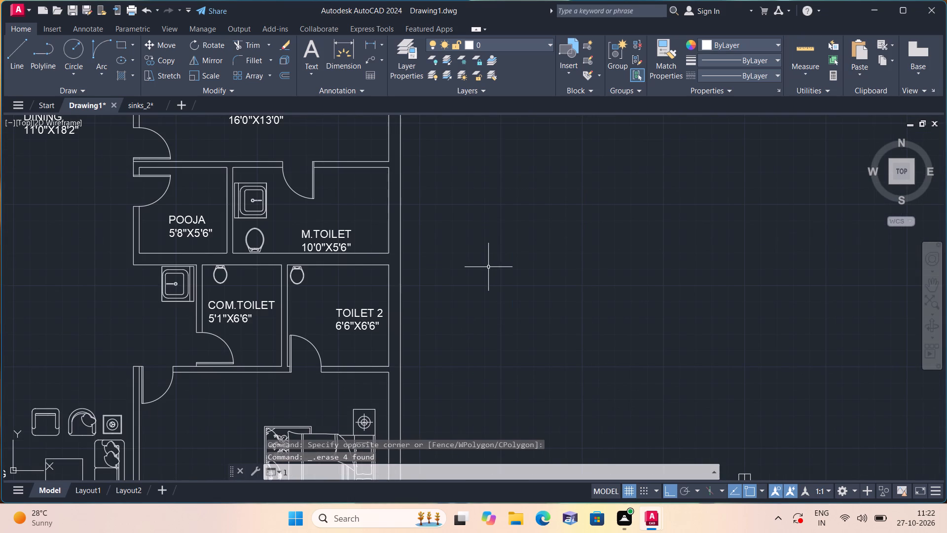
pyautogui.press('space')
pyautogui.moveTo(508, 320); pyautogui.dragTo(506, 305)
pyautogui.write("5'")
pyautogui.press('space')
pyautogui.write('9"')
pyautogui.press('space')
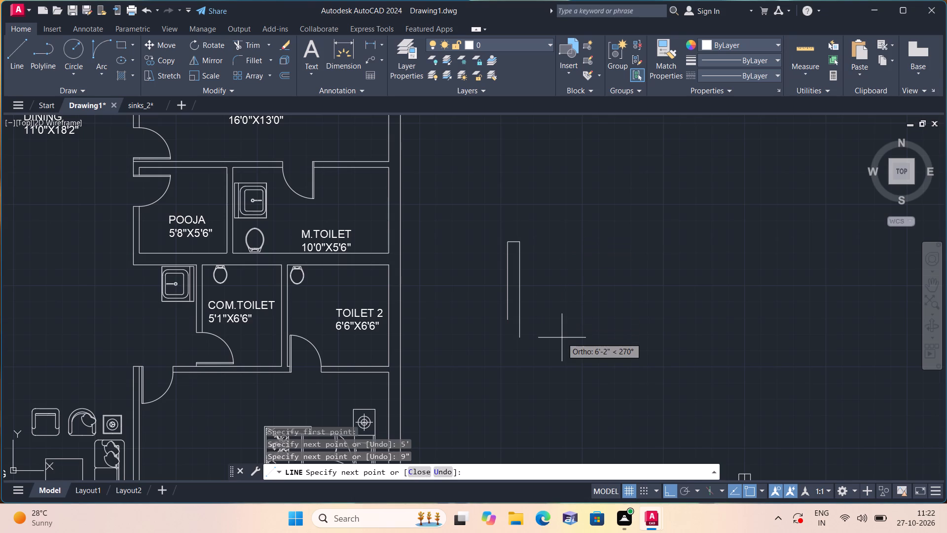
pyautogui.write("5'")
pyautogui.press('space')
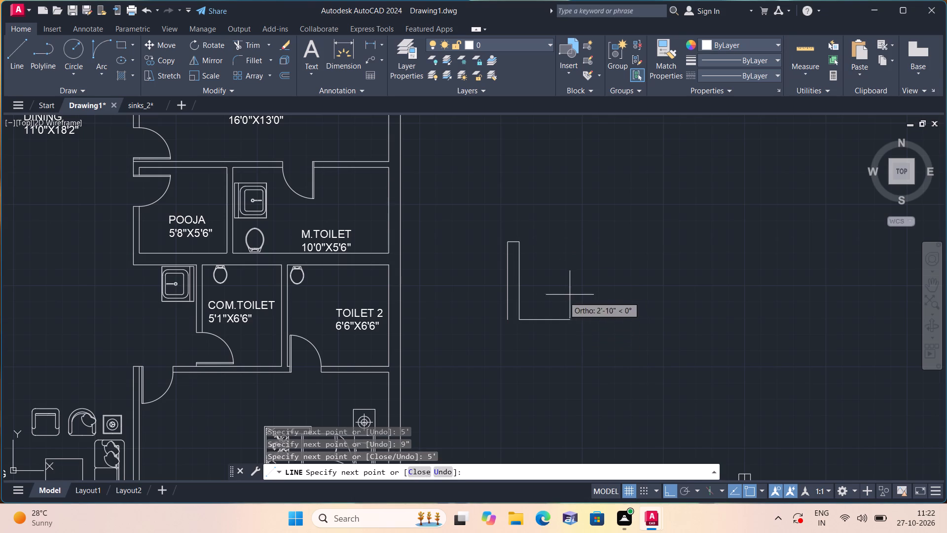
pyautogui.scroll(2, 501, 318)
pyautogui.click(521, 323)
pyautogui.press('space')
# Draw a vertical centre line between the midpoints of the short sides of the 5' window outline.
pyautogui.scroll(1, 521, 323)
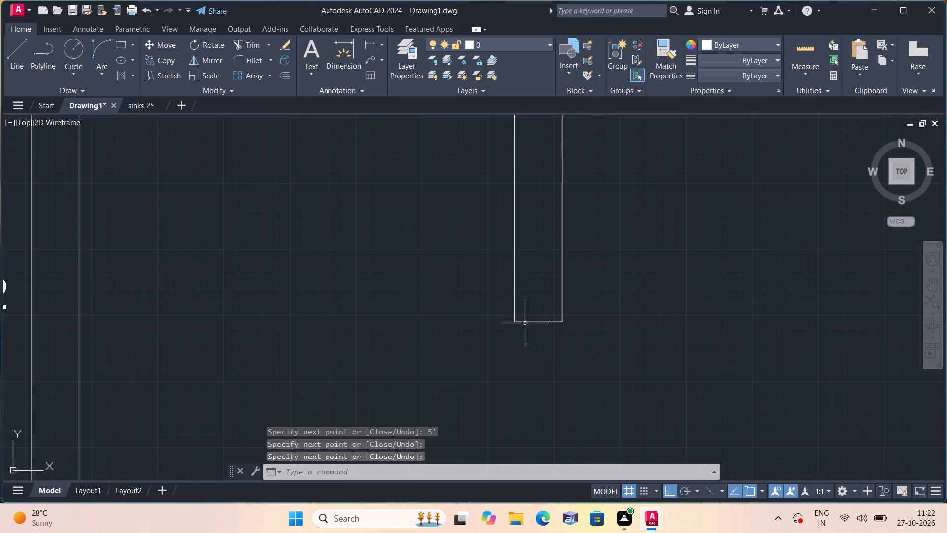
pyautogui.press('space')
pyautogui.click(537, 324)
pyautogui.moveTo(520, 207); pyautogui.dragTo(551, 315, button='middle')
pyautogui.scroll(-1, 520, 208)
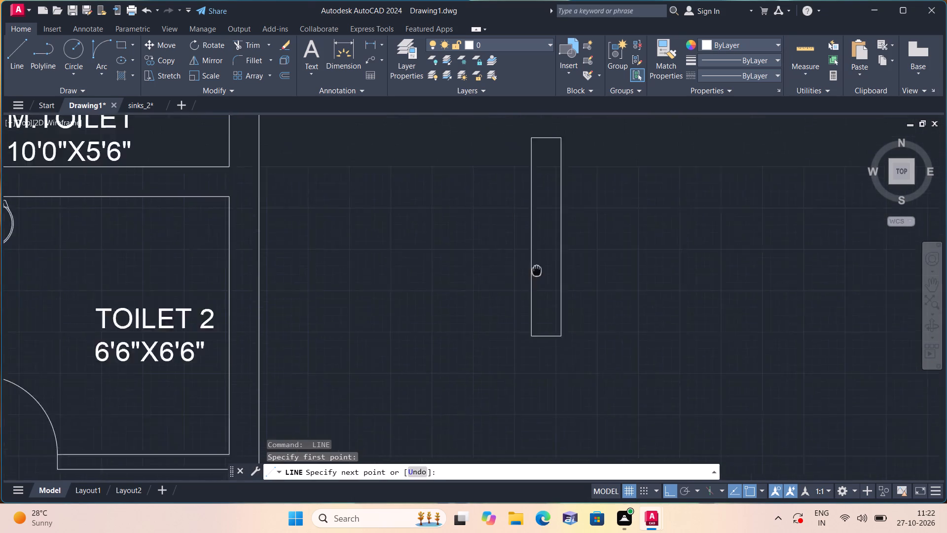
pyautogui.moveTo(551, 315); pyautogui.dragTo(551, 316, button='middle')
pyautogui.click(563, 189)
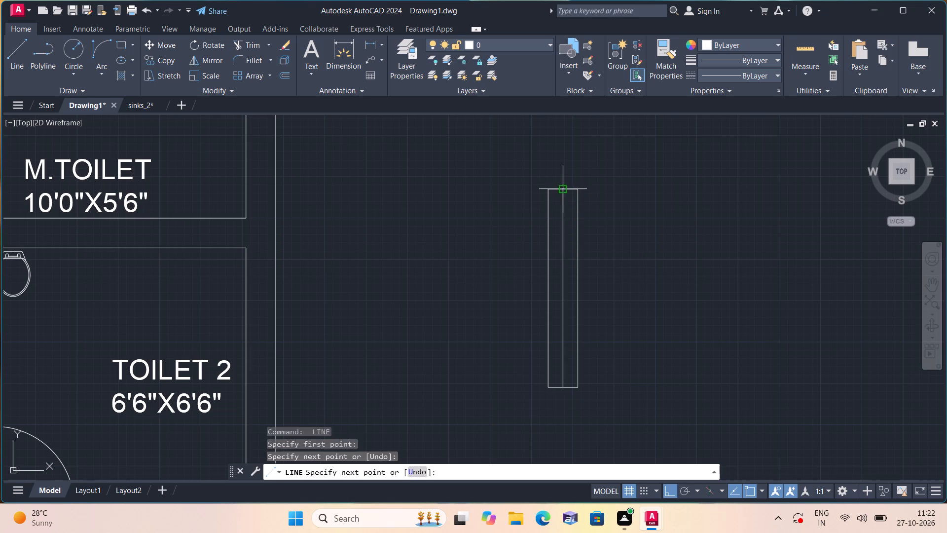
pyautogui.press('space')
# Copy the 5' window symbol by its east side's midpoint onto the west outer wall of Unit 1's Bedroom 3.
pyautogui.scroll(-1, 565, 196)
pyautogui.click(609, 329)
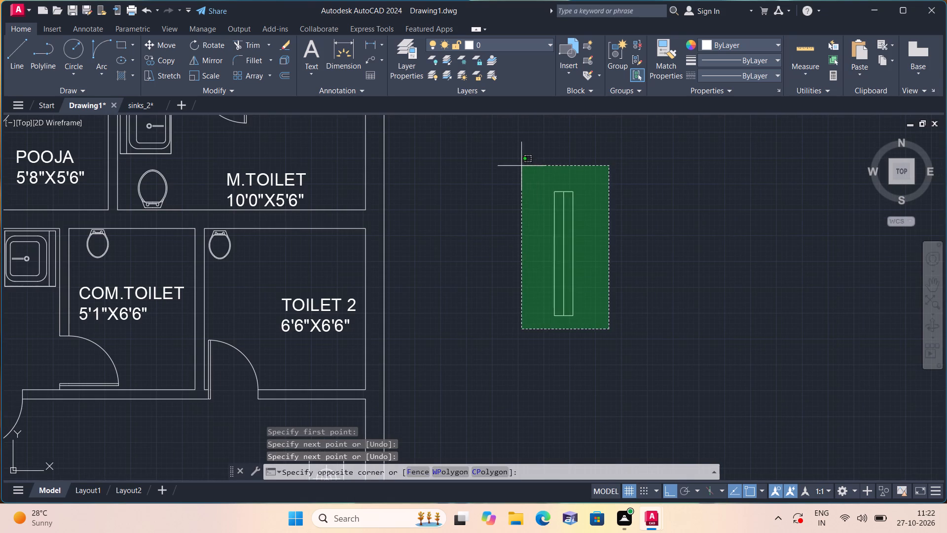
pyautogui.click(517, 154)
pyautogui.press('F8')
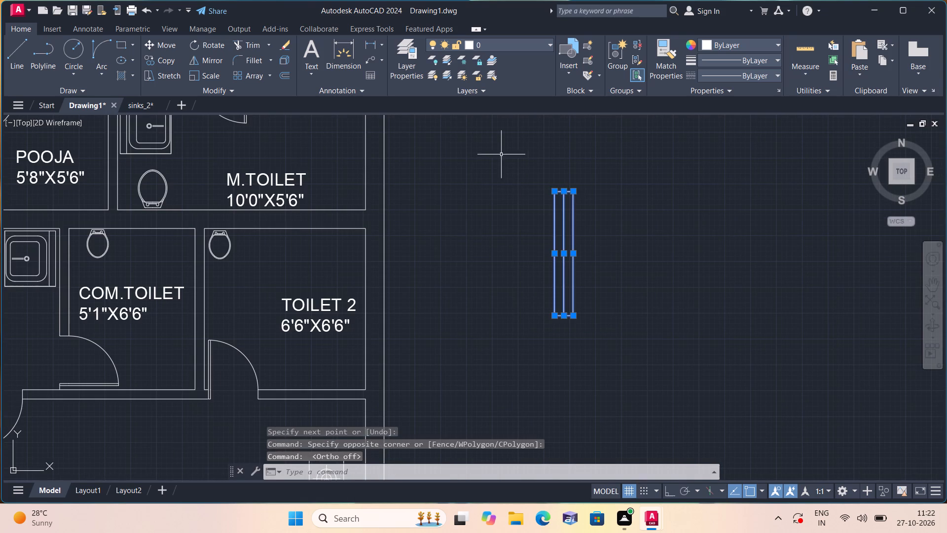
pyautogui.click(167, 56)
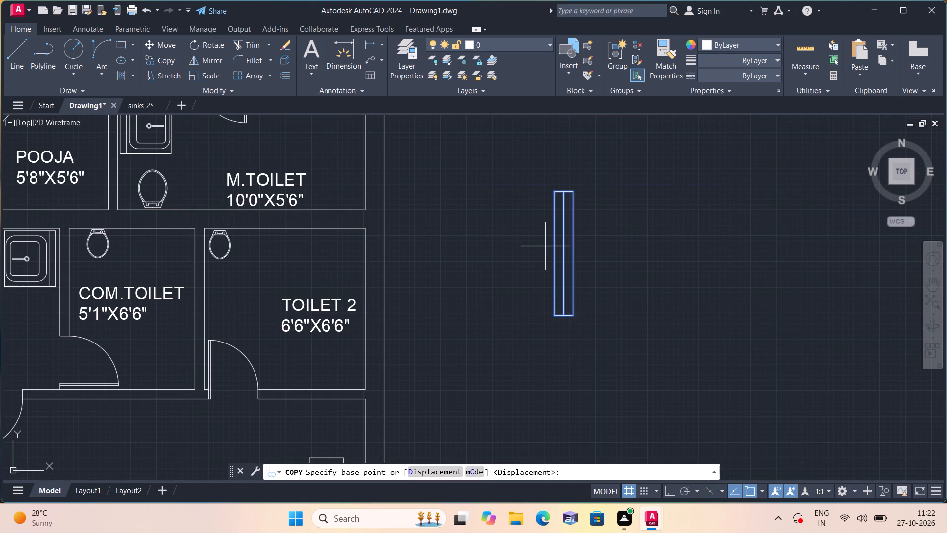
pyautogui.click(573, 250)
pyautogui.scroll(-4, 569, 249)
pyautogui.scroll(2, 300, 260)
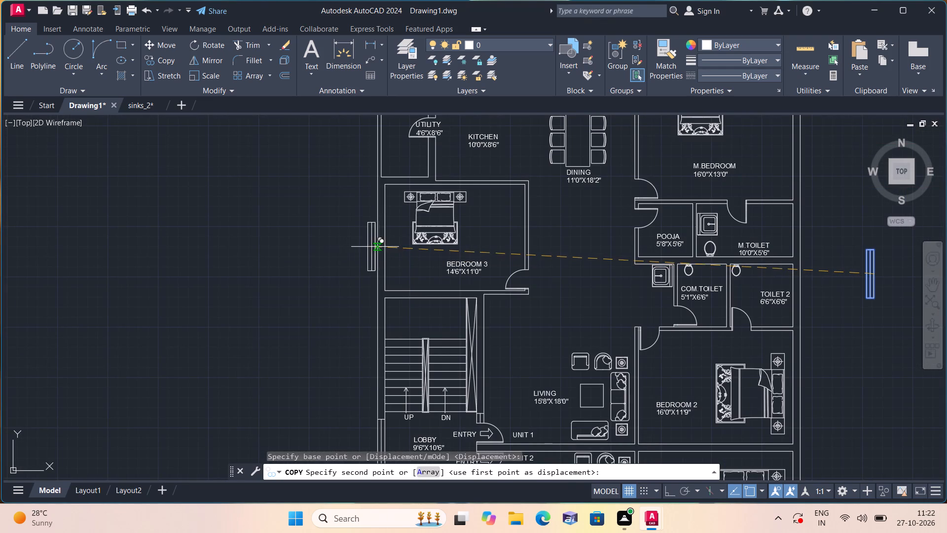
pyautogui.click(386, 235)
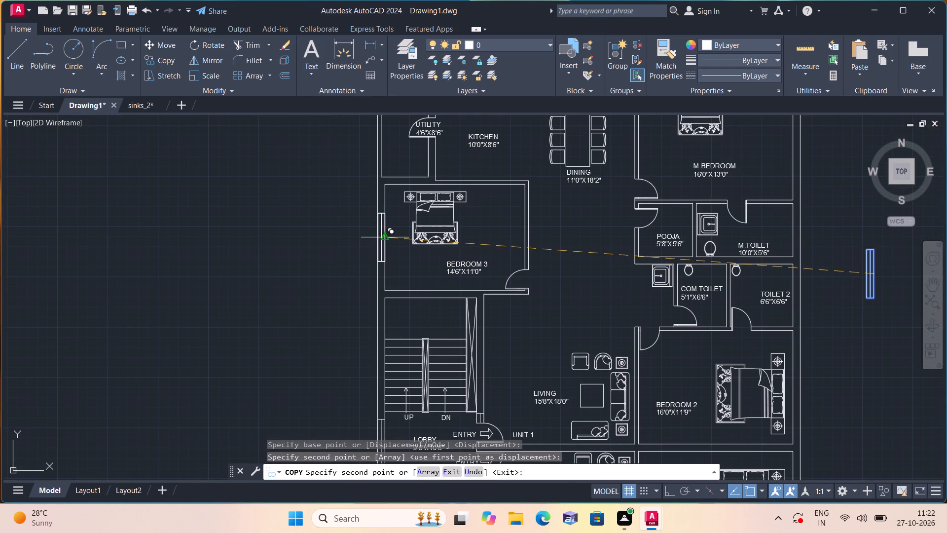
pyautogui.press('Escape')
# Copy the 5' window symbol by its west side's midpoint onto the east outer wall of Unit 1's M.Bedroom.
pyautogui.scroll(-2, 420, 245)
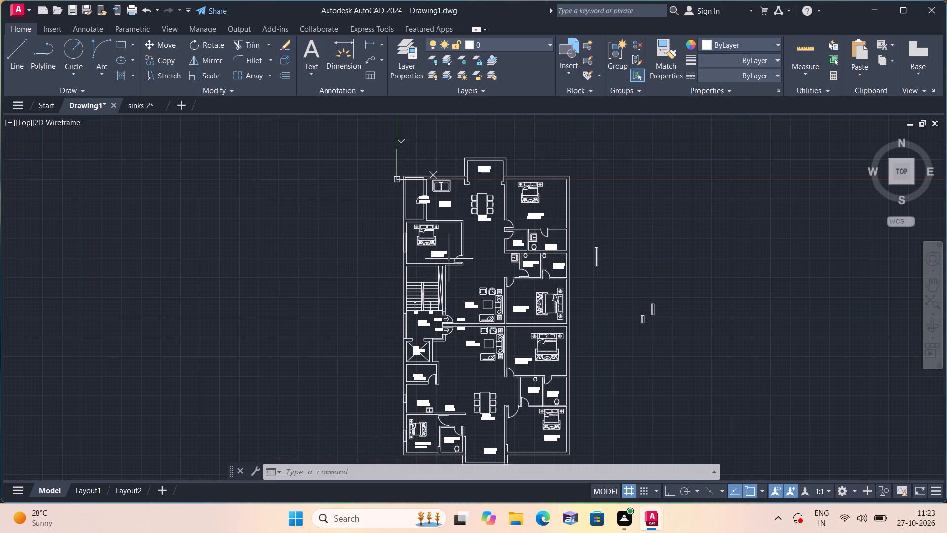
pyautogui.moveTo(469, 275); pyautogui.dragTo(385, 175, button='middle')
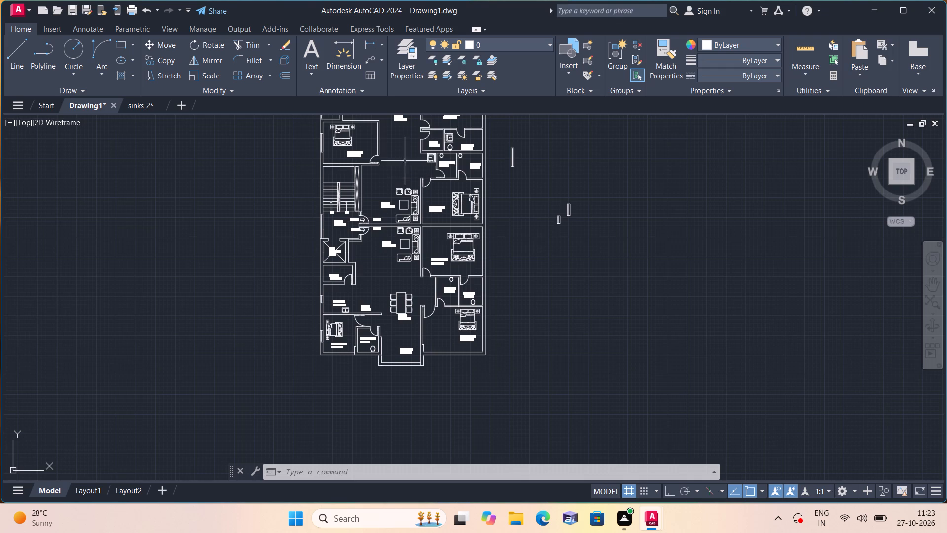
pyautogui.scroll(1, 519, 157)
pyautogui.click(498, 130)
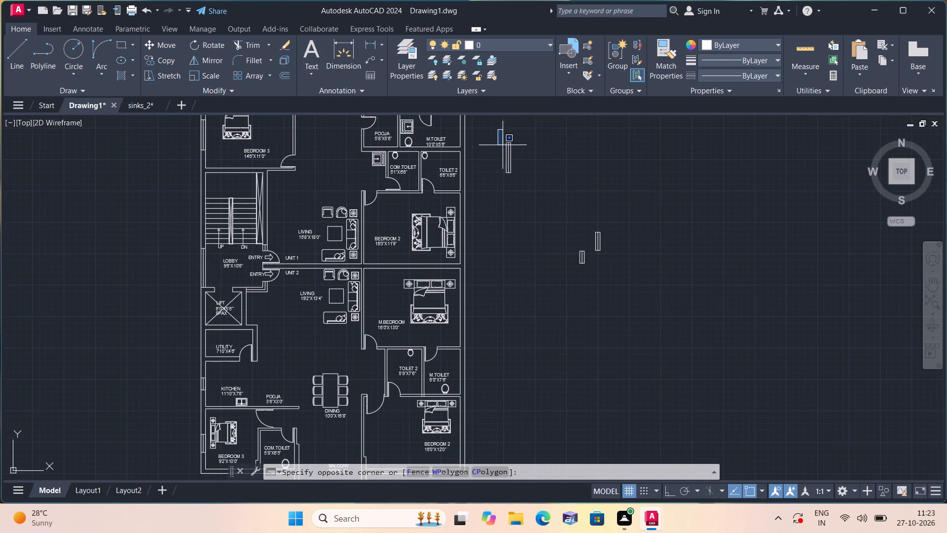
pyautogui.click(535, 190)
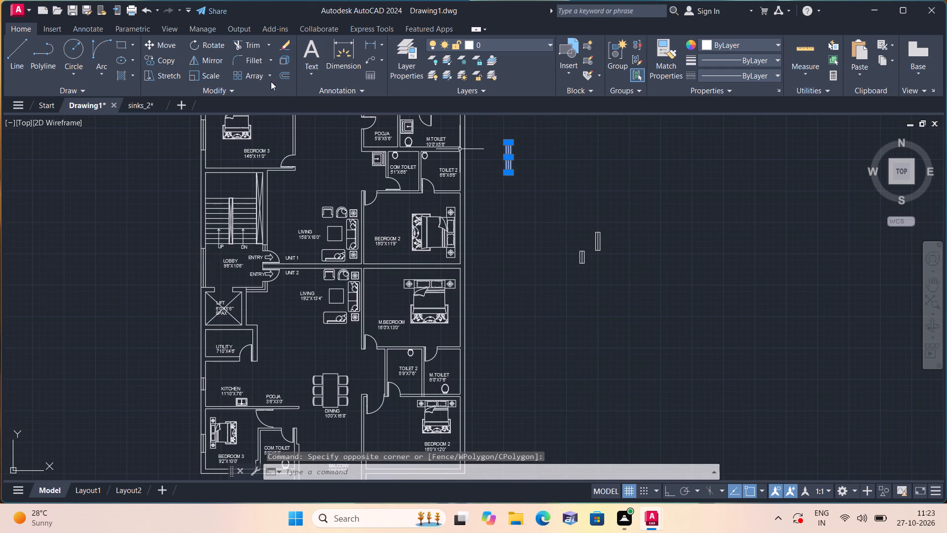
pyautogui.click(167, 60)
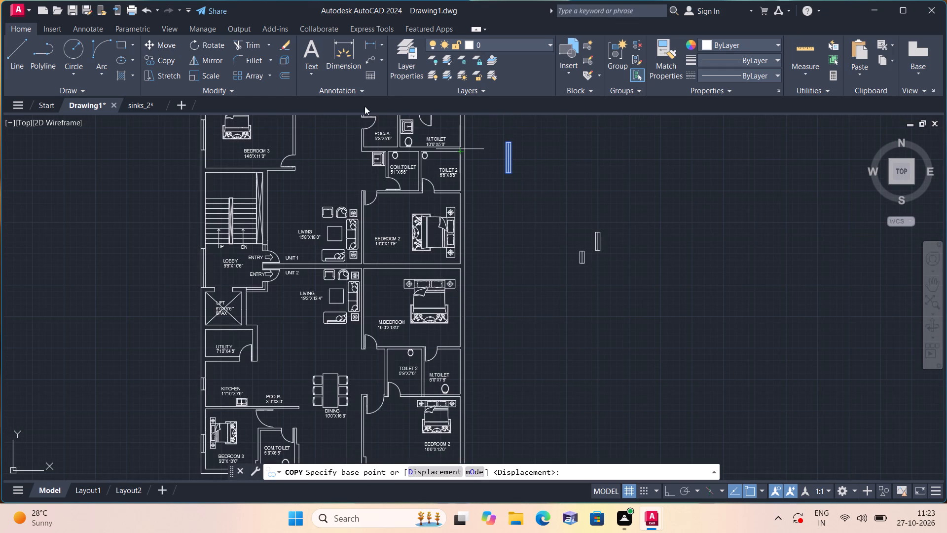
pyautogui.click(504, 159)
pyautogui.scroll(-1, 504, 159)
pyautogui.moveTo(504, 159); pyautogui.dragTo(541, 250, button='middle')
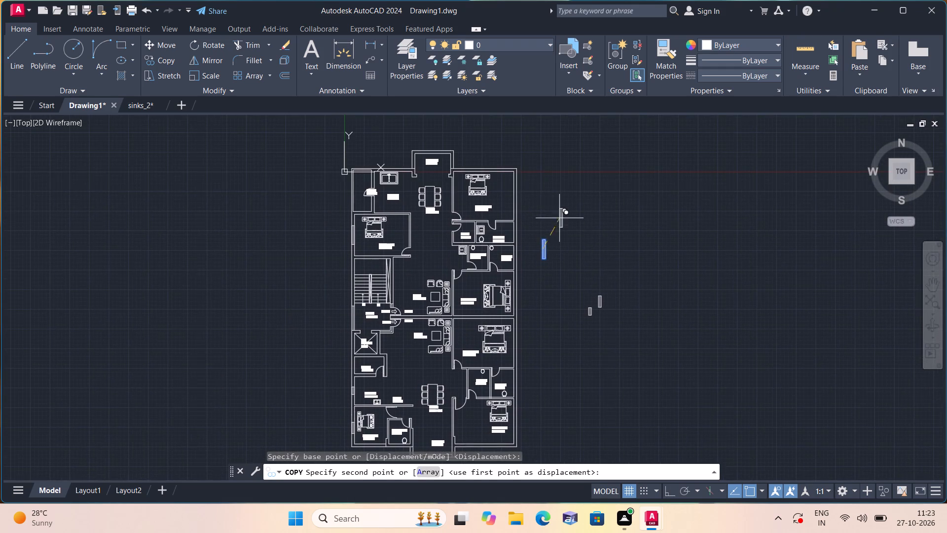
pyautogui.scroll(2, 533, 202)
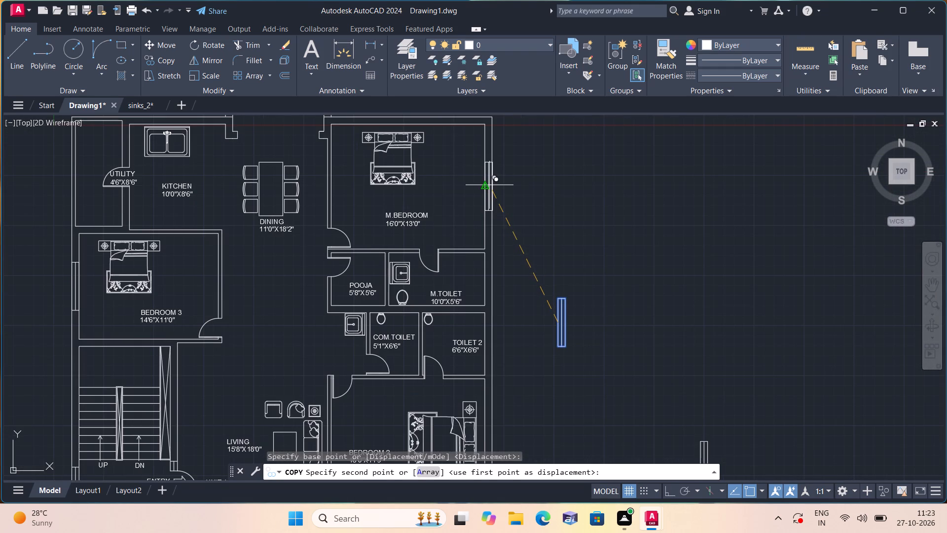
pyautogui.click(487, 186)
# Place two more copies of the 5' window on the east outer walls of Unit 1's Bedroom 2 and Unit 2's Bedroom 2.
pyautogui.moveTo(536, 273); pyautogui.dragTo(525, 148, button='middle')
pyautogui.scroll(-1, 523, 160)
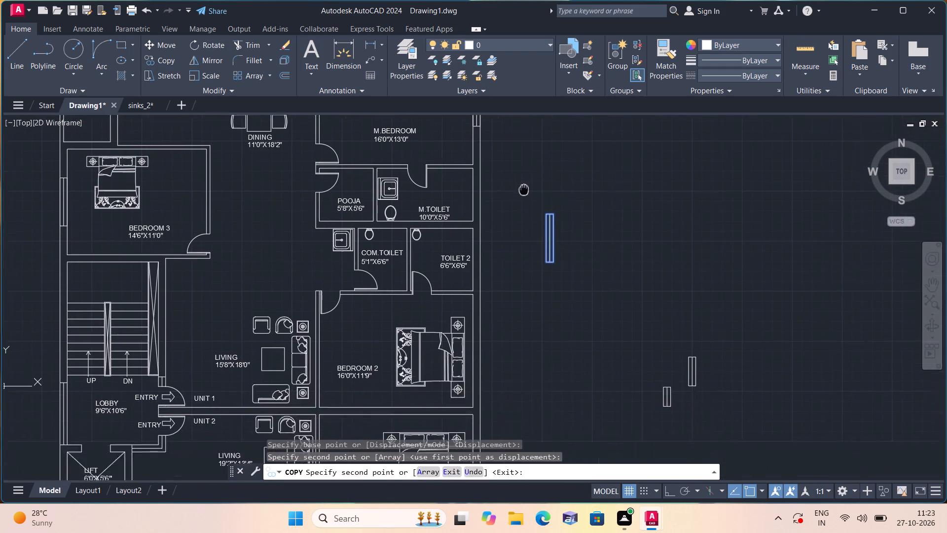
pyautogui.moveTo(525, 148); pyautogui.dragTo(526, 143, button='middle')
pyautogui.click(492, 244)
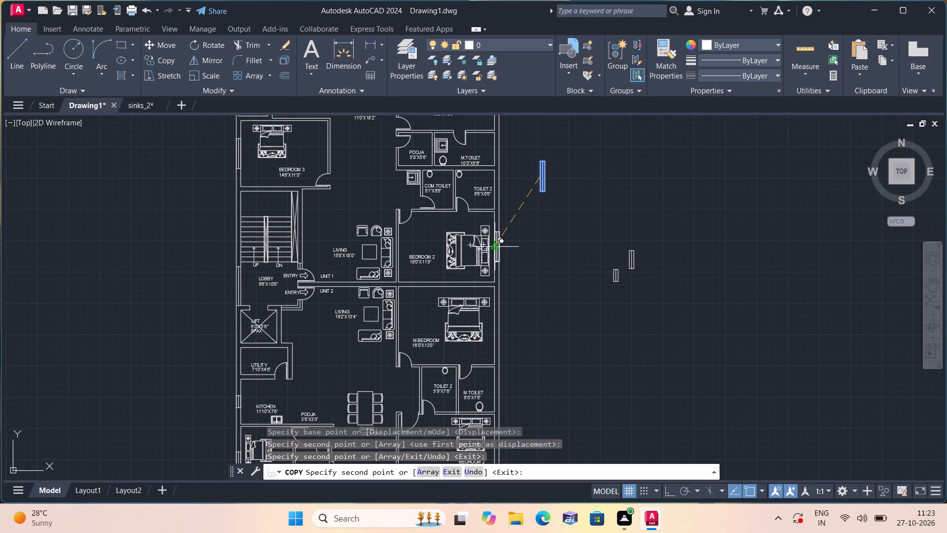
pyautogui.moveTo(504, 282); pyautogui.dragTo(500, 135, button='middle')
pyautogui.scroll(2, 489, 316)
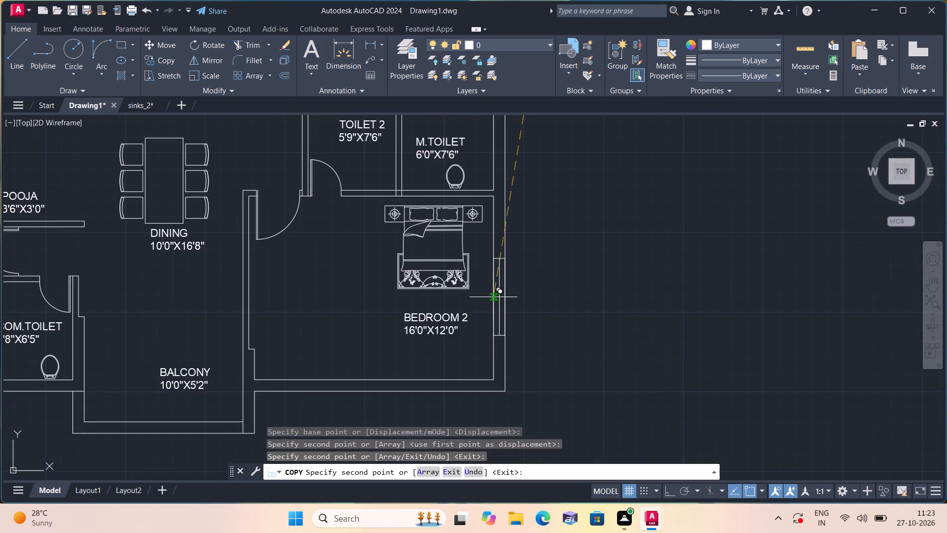
pyautogui.click(494, 287)
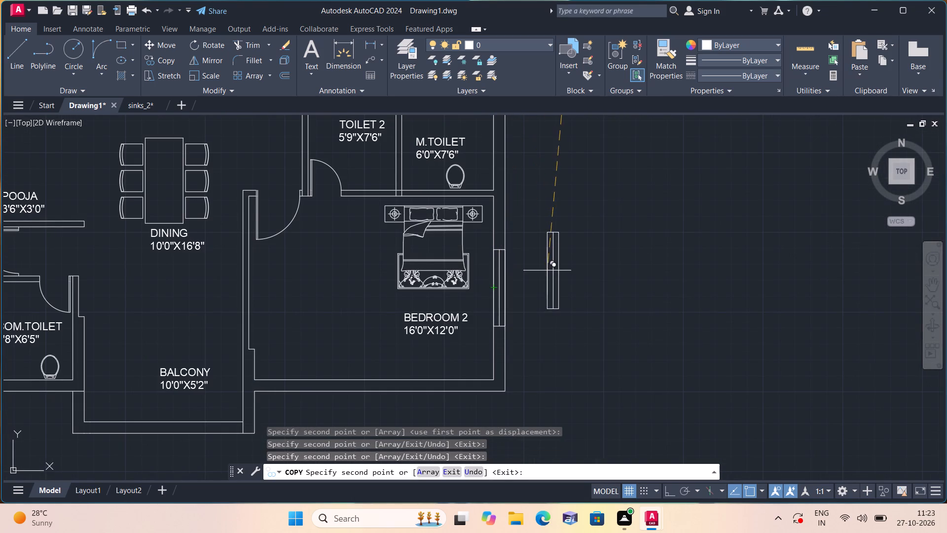
pyautogui.press('Escape')
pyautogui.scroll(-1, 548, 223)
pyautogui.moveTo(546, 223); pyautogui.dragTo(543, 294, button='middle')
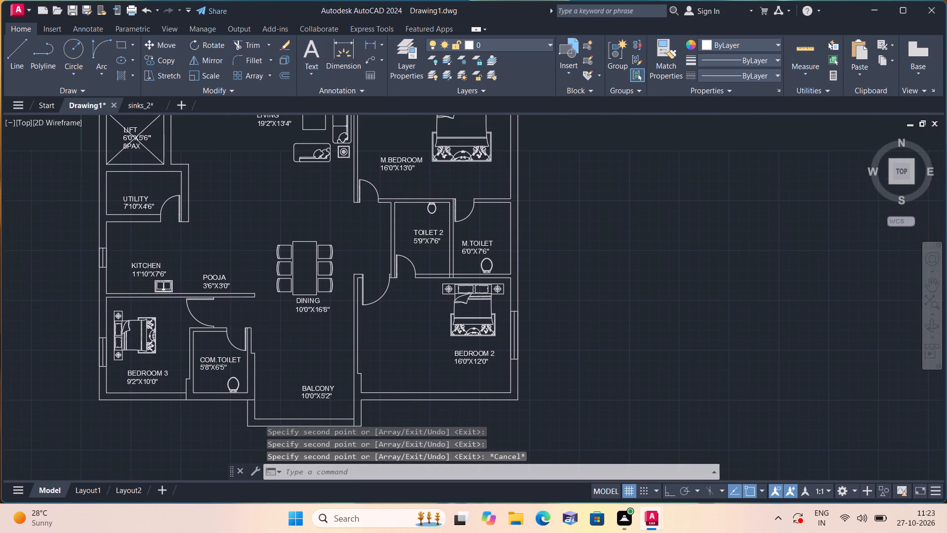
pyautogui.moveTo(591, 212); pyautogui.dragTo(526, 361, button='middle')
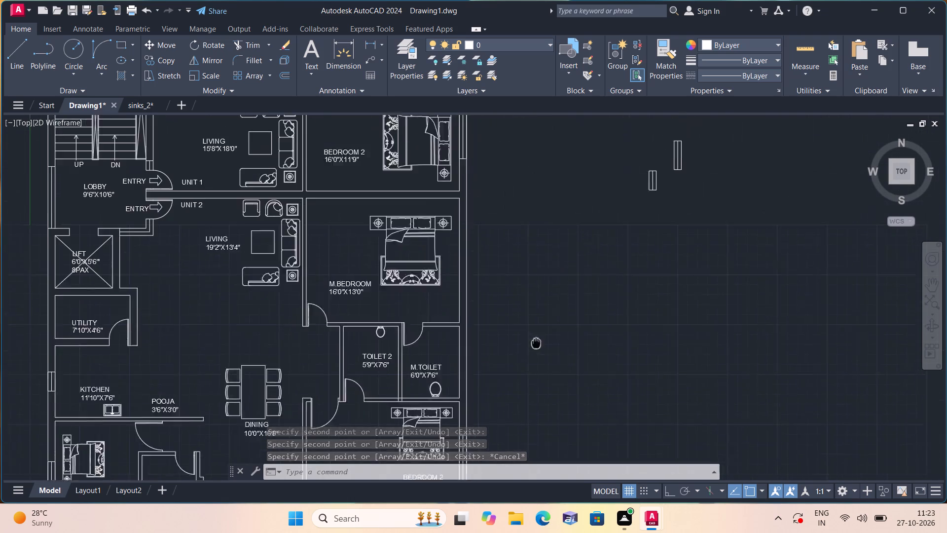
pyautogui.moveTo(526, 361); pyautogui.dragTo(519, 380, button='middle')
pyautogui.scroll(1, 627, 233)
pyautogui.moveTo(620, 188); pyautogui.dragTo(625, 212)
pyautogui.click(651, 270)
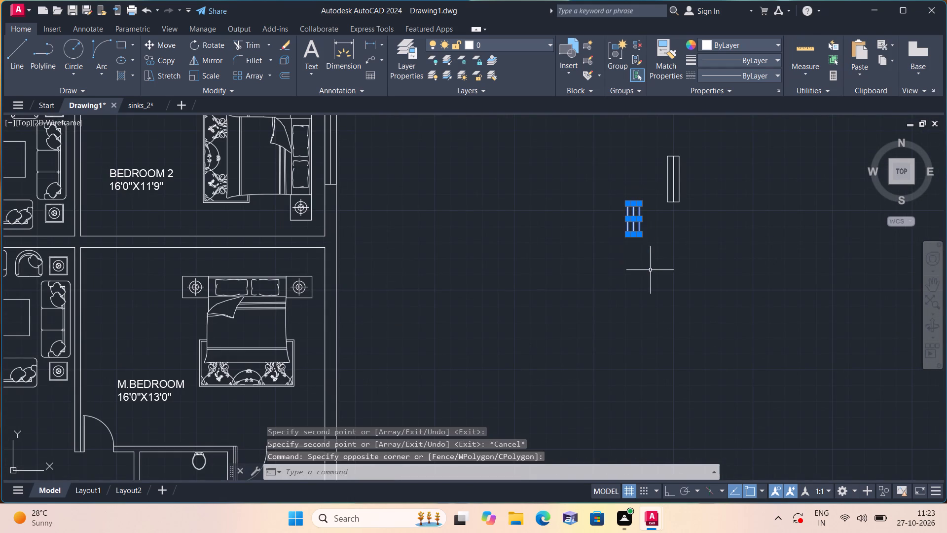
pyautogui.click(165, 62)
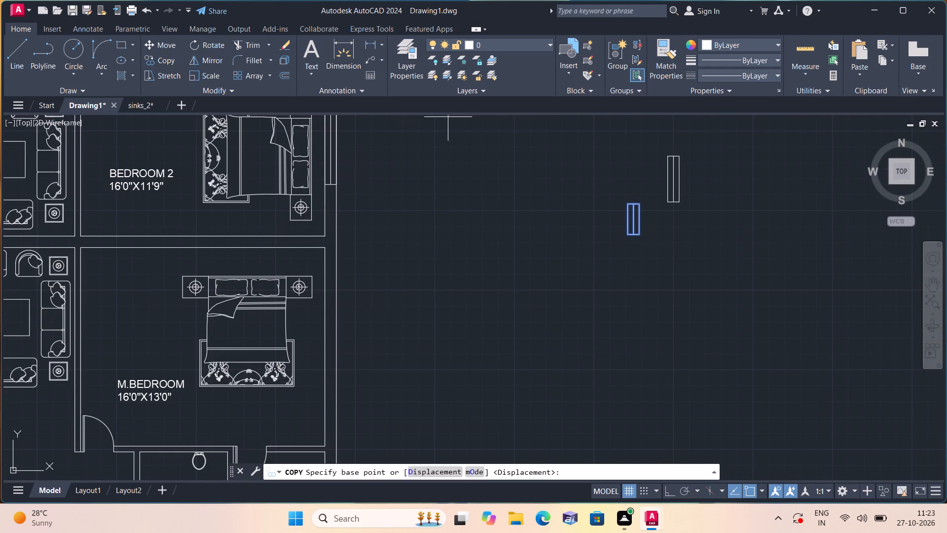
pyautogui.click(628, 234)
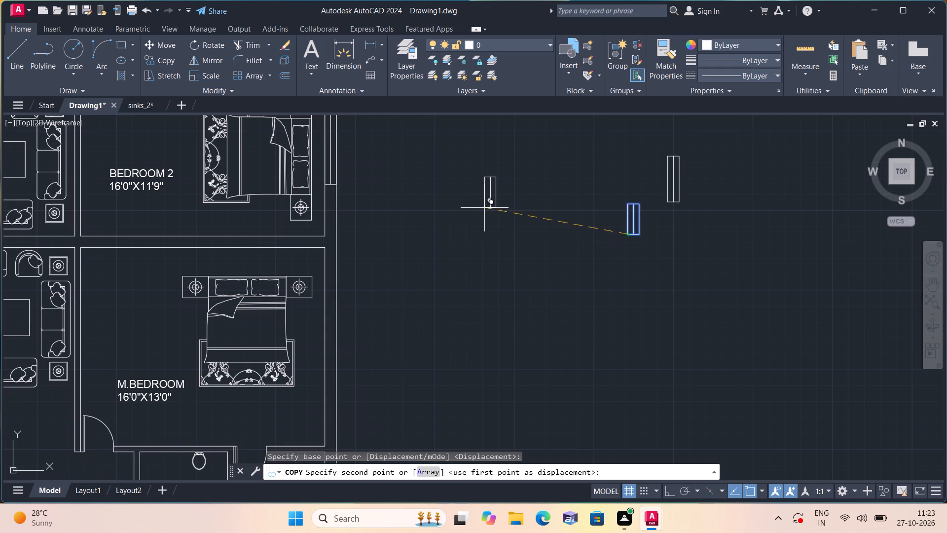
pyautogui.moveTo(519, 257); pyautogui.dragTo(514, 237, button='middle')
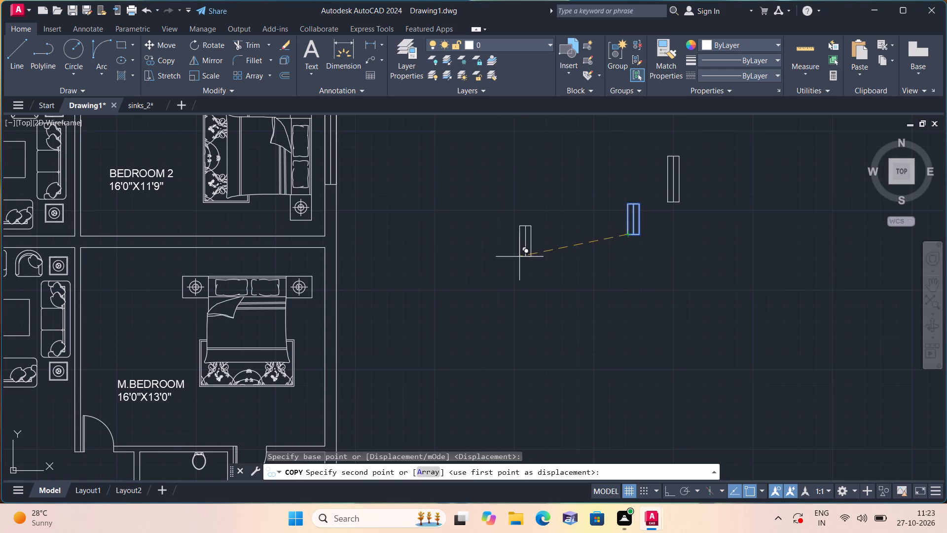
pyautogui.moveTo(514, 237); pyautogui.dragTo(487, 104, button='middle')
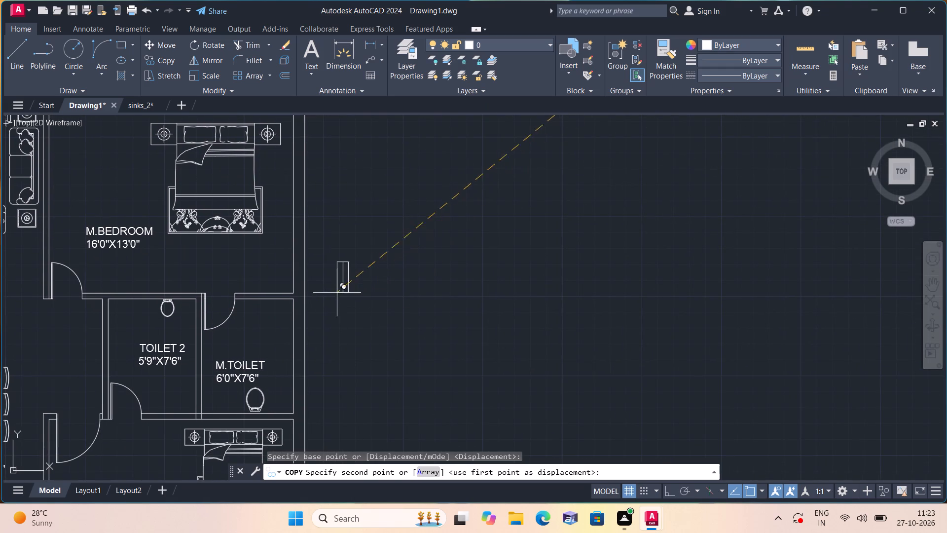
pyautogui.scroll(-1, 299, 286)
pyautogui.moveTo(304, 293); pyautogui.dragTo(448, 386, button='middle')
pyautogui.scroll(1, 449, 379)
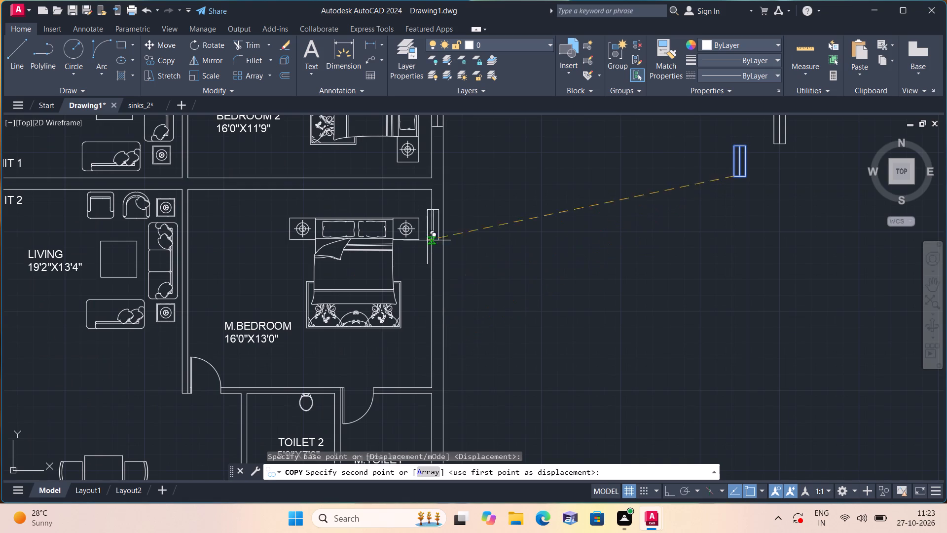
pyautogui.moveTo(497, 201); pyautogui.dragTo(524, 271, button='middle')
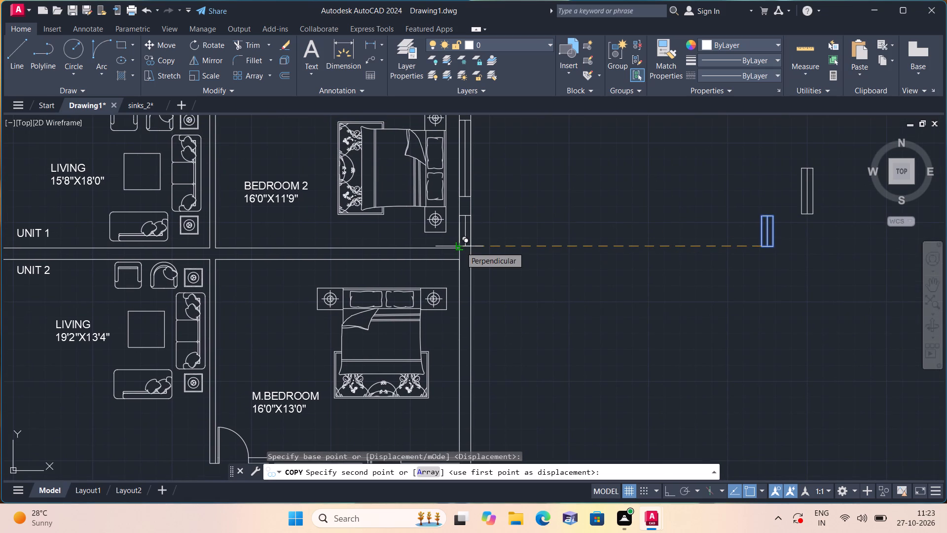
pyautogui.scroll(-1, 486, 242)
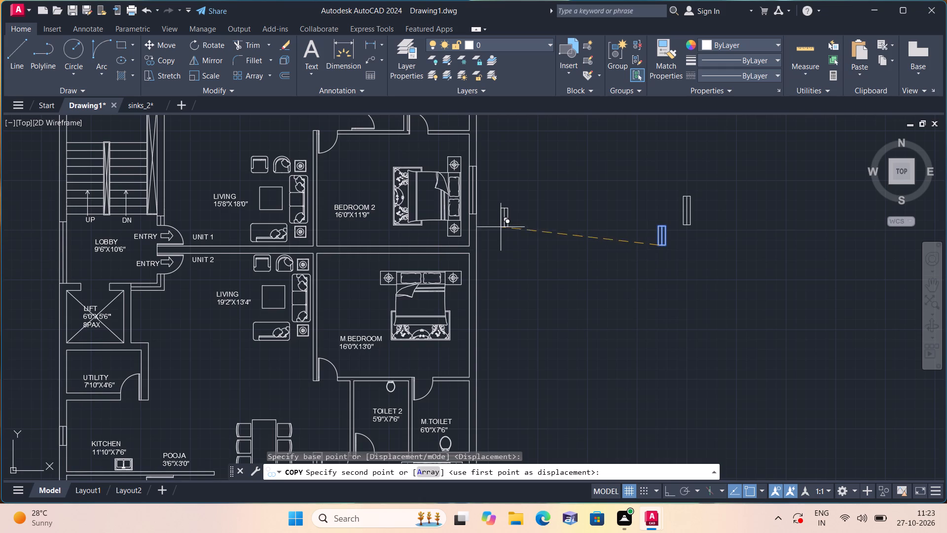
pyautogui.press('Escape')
# Move the 5' window on the east outer wall of Unit 1's Bedroom 2 straight south onto the east wall of Unit 2's M.Bedroom.
pyautogui.scroll(2, 485, 218)
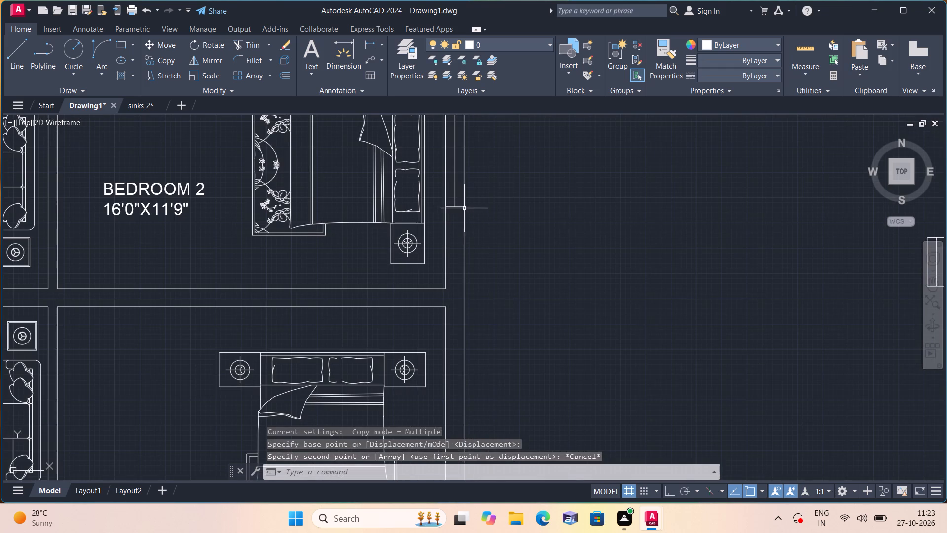
pyautogui.click(456, 208)
pyautogui.moveTo(455, 207); pyautogui.dragTo(472, 286, button='middle')
pyautogui.scroll(3, 472, 286)
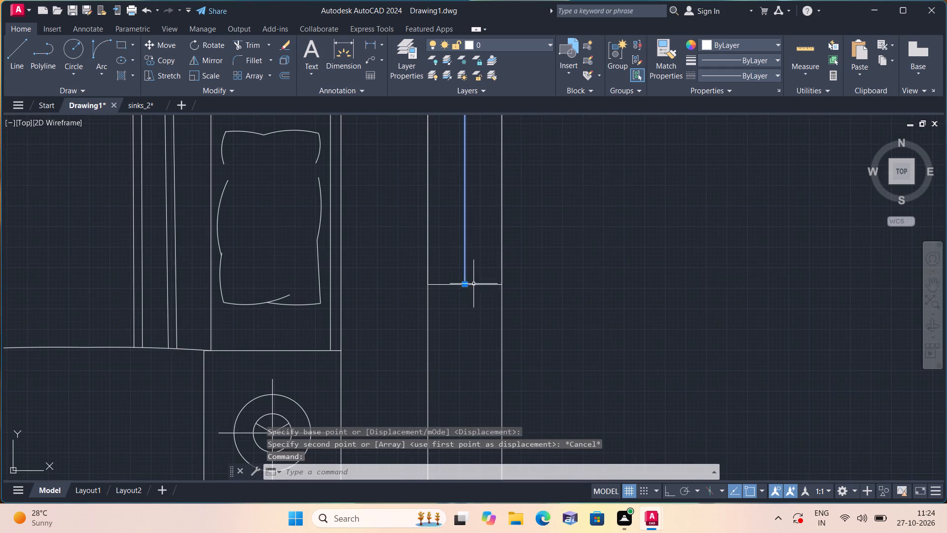
pyautogui.moveTo(475, 309); pyautogui.dragTo(473, 304)
pyautogui.click(442, 233)
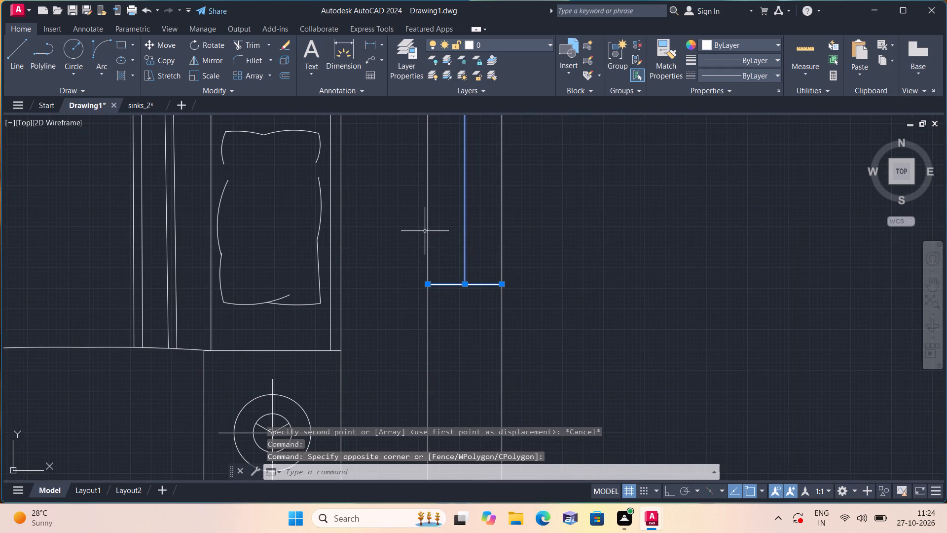
pyautogui.click(428, 235)
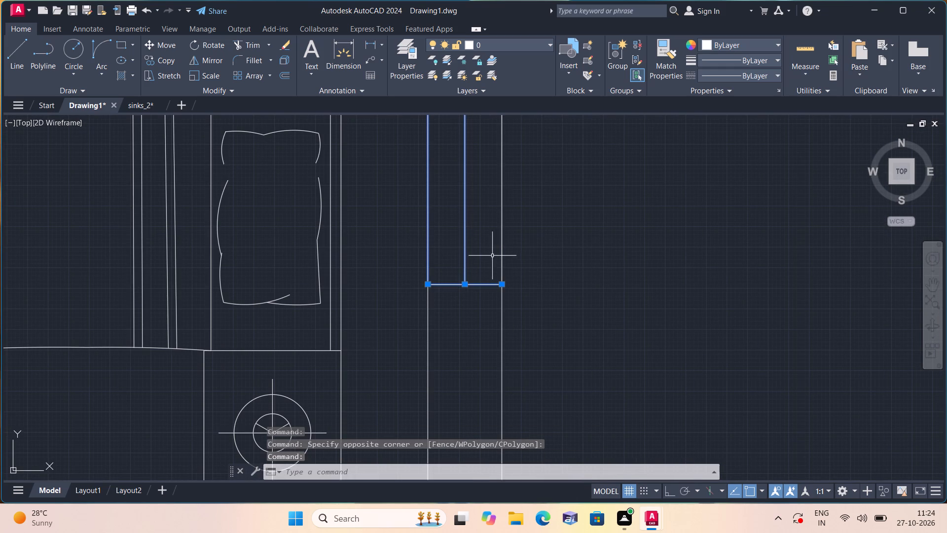
pyautogui.click(501, 262)
pyautogui.scroll(-1, 552, 221)
pyautogui.moveTo(552, 221); pyautogui.dragTo(589, 370, button='middle')
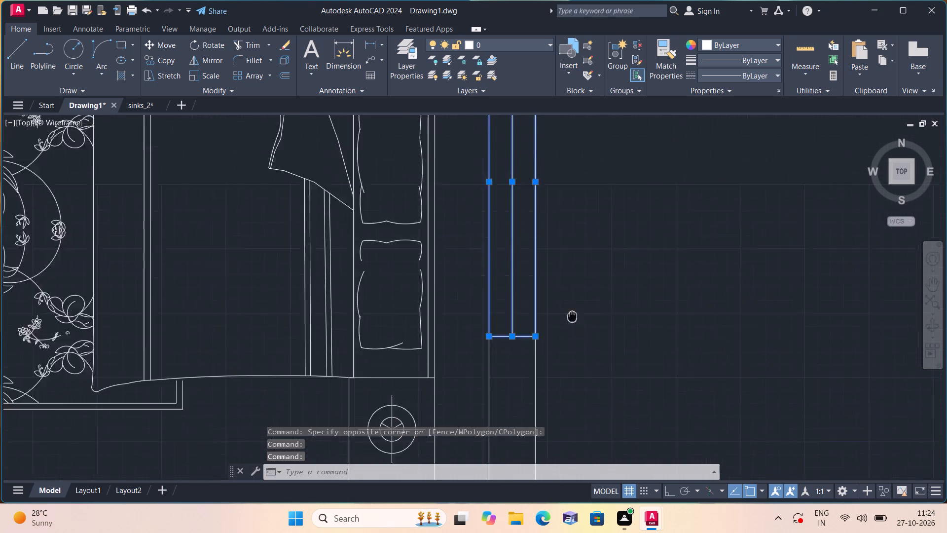
pyautogui.moveTo(589, 370); pyautogui.dragTo(597, 393, button='middle')
pyautogui.moveTo(550, 132); pyautogui.dragTo(561, 259, button='middle')
pyautogui.scroll(2, 565, 260)
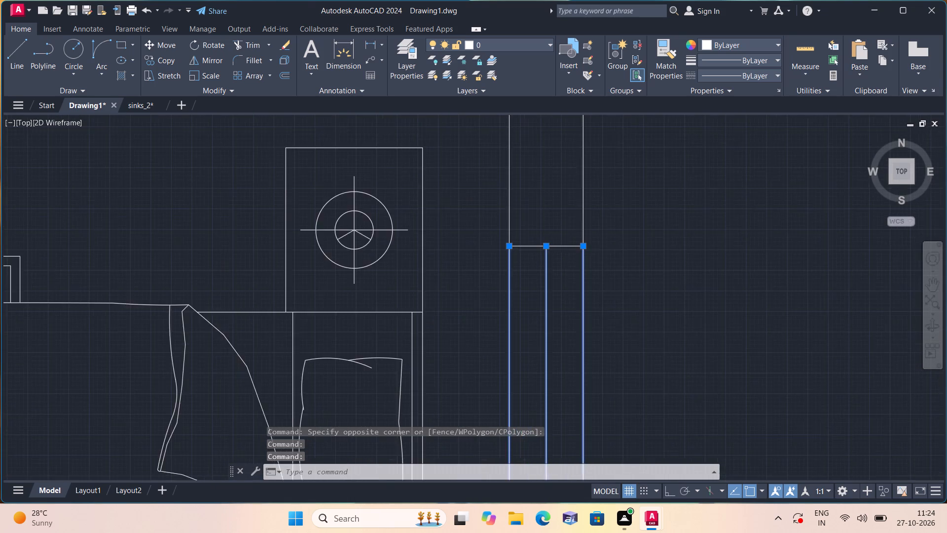
pyautogui.moveTo(563, 252); pyautogui.dragTo(546, 201)
pyautogui.click(544, 195)
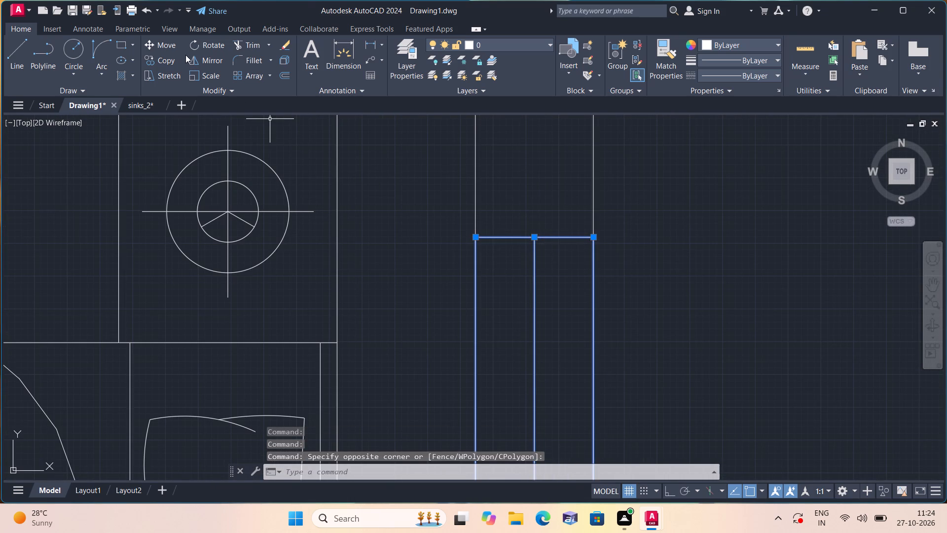
pyautogui.click(160, 41)
pyautogui.moveTo(369, 290); pyautogui.dragTo(411, 141, button='middle')
pyautogui.scroll(-2, 397, 186)
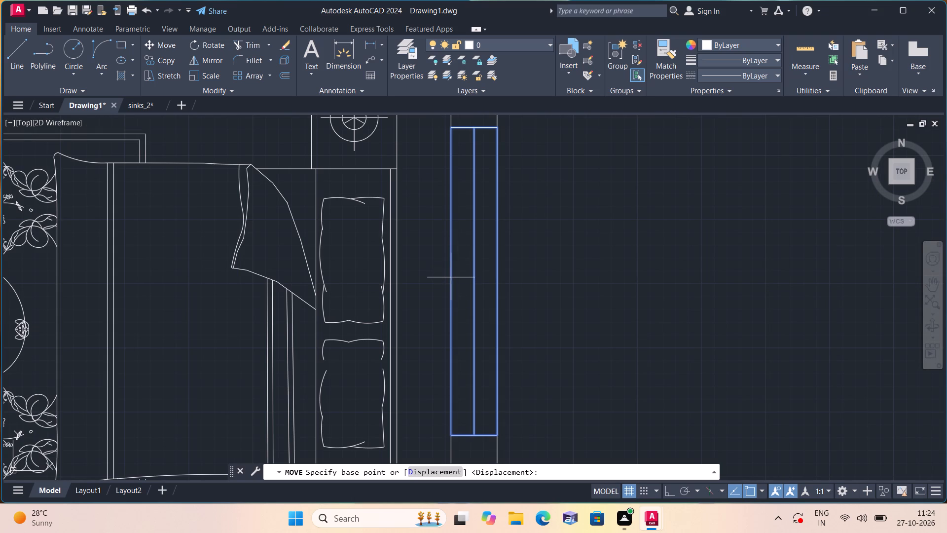
pyautogui.click(449, 278)
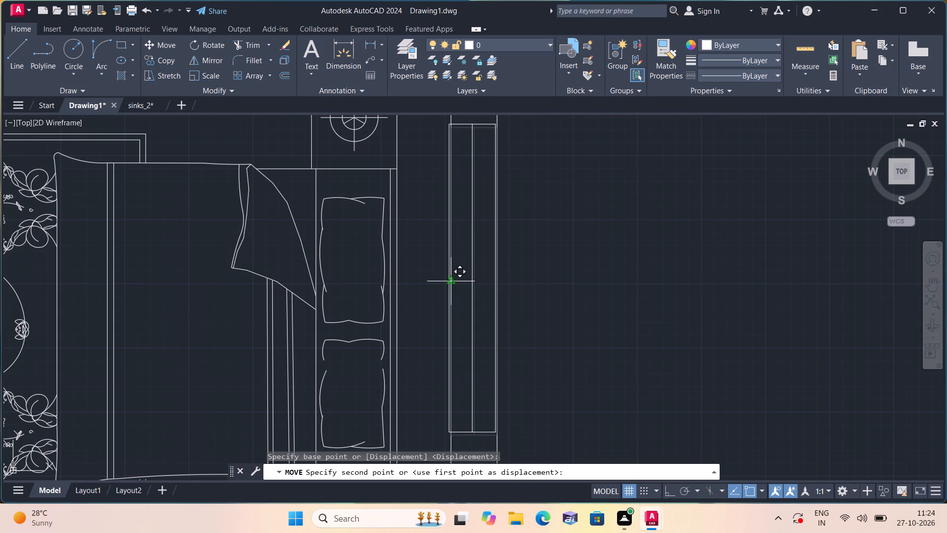
pyautogui.press('F8')
pyautogui.scroll(-2, 449, 282)
pyautogui.moveTo(462, 309); pyautogui.dragTo(440, 182, button='middle')
pyautogui.scroll(-1, 443, 204)
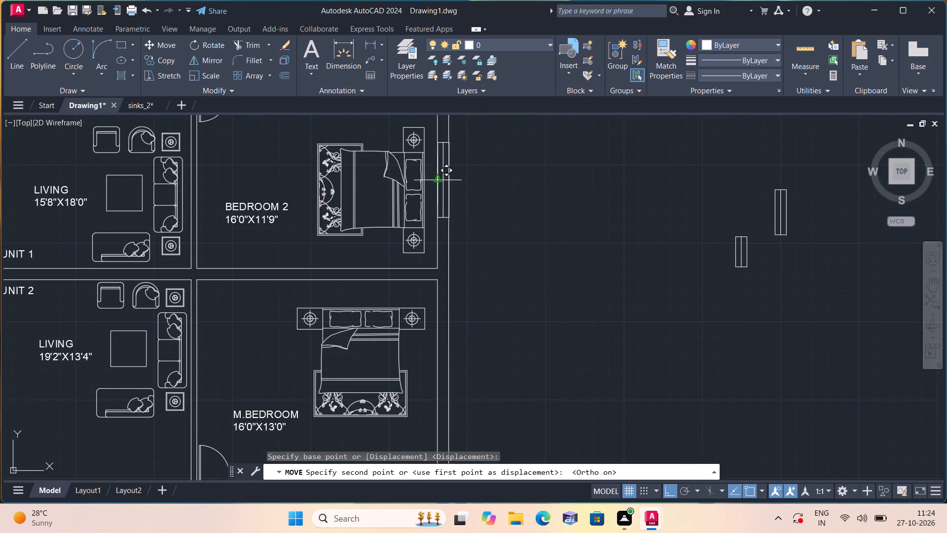
pyautogui.moveTo(450, 342); pyautogui.dragTo(447, 236, button='middle')
pyautogui.click(437, 273)
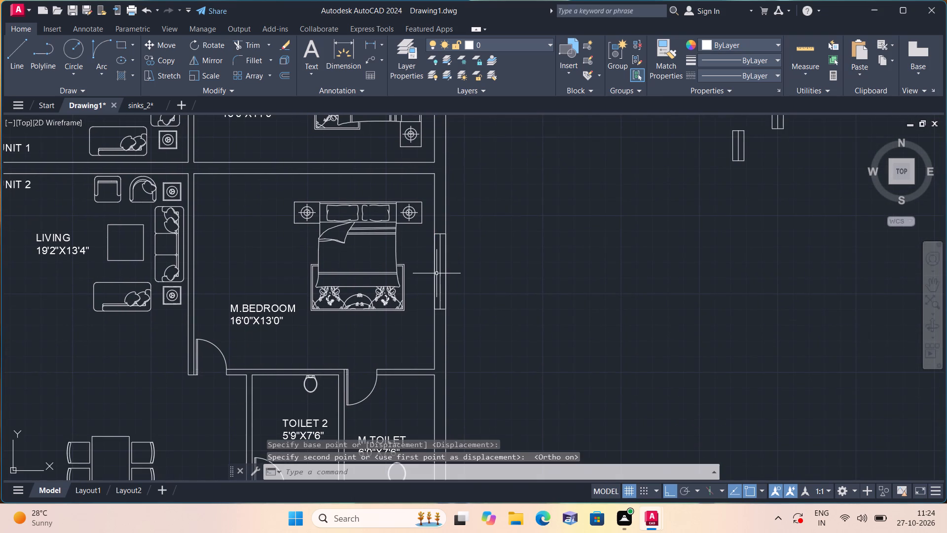
pyautogui.moveTo(589, 185); pyautogui.dragTo(542, 319, button='middle')
pyautogui.press('Escape')
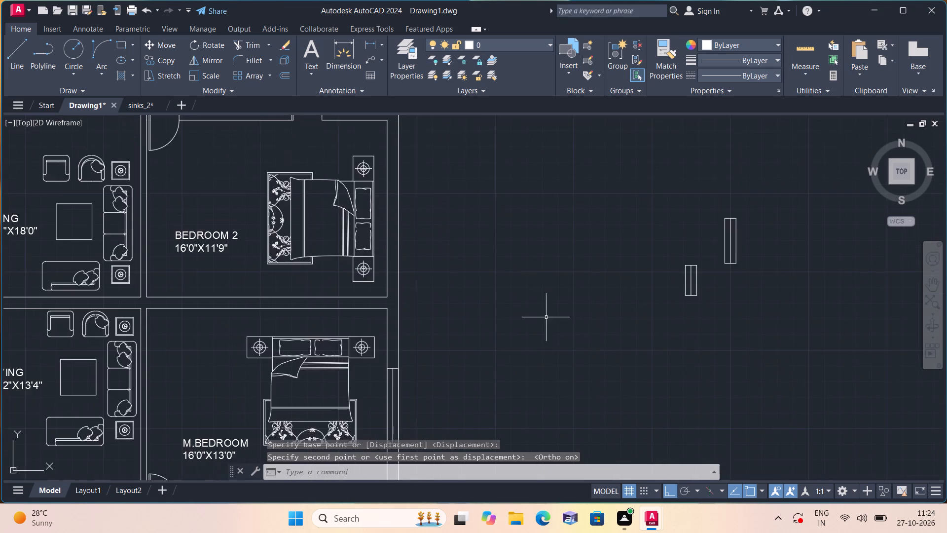
# Copy the 2' window symbol by its southwest corner to the south end of the east outer wall of Unit 1's Bedroom 2.
pyautogui.scroll(1, 644, 311)
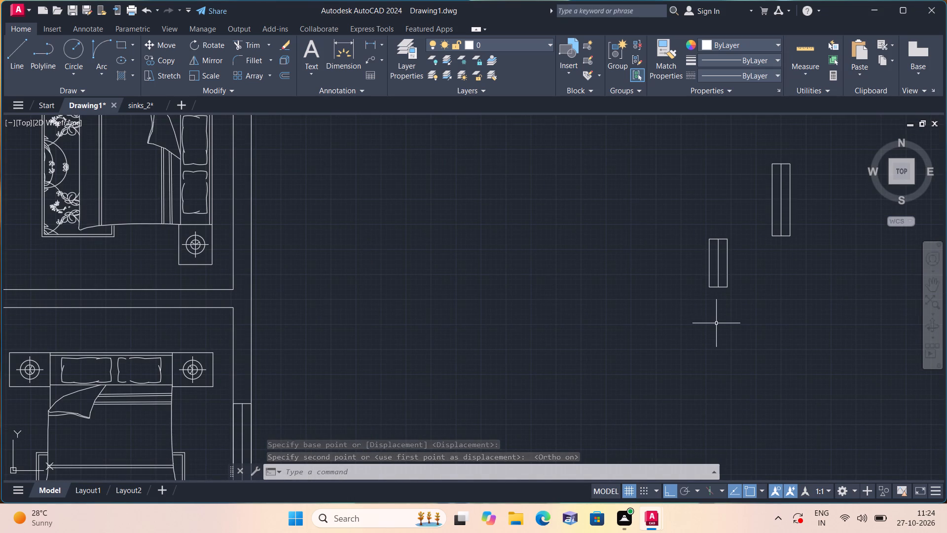
pyautogui.scroll(1, 730, 310)
pyautogui.moveTo(730, 309); pyautogui.dragTo(713, 273)
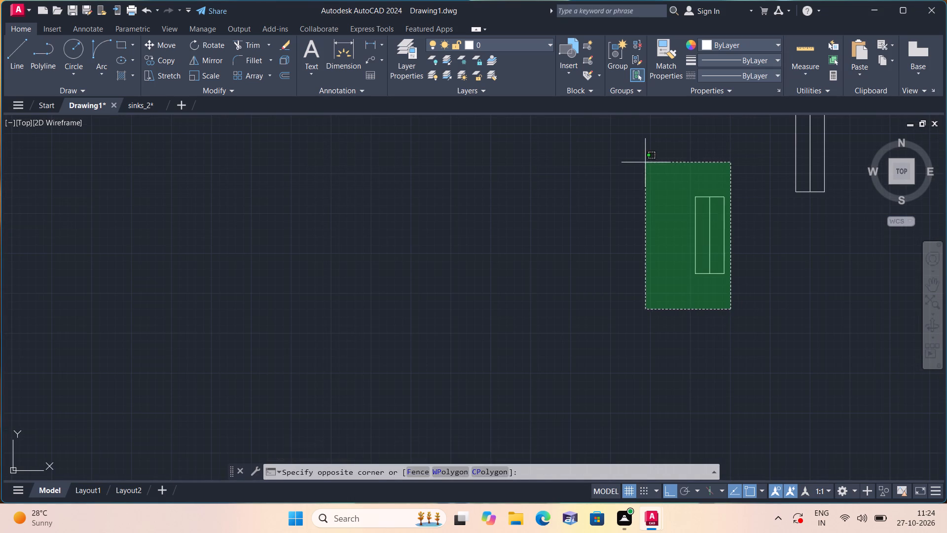
pyautogui.click(629, 155)
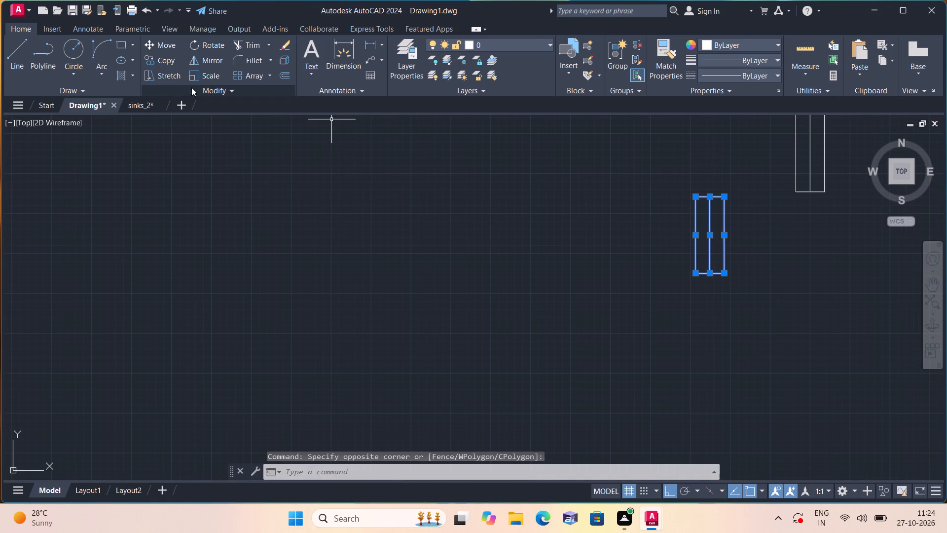
pyautogui.click(163, 59)
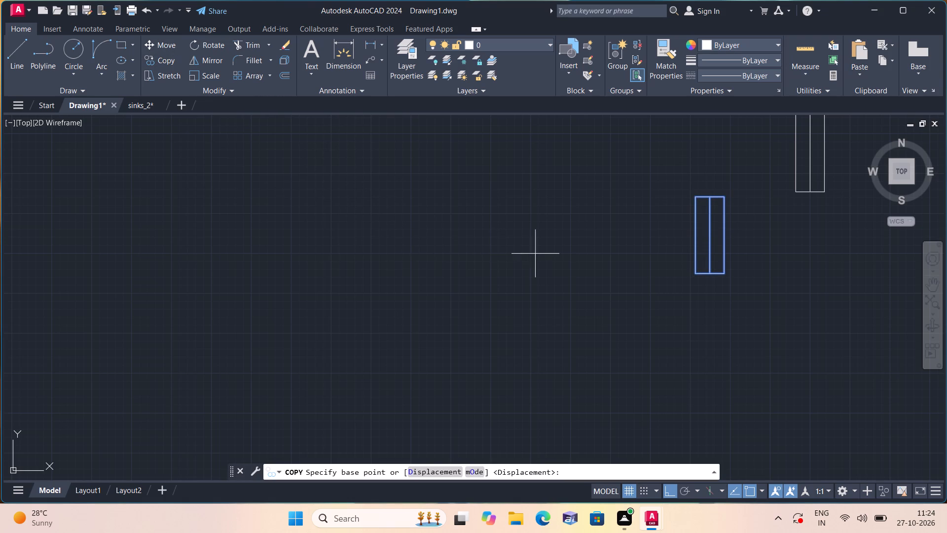
pyautogui.click(696, 273)
pyautogui.scroll(-1, 547, 292)
pyautogui.moveTo(473, 306); pyautogui.dragTo(570, 215, button='middle')
pyautogui.scroll(-2, 565, 219)
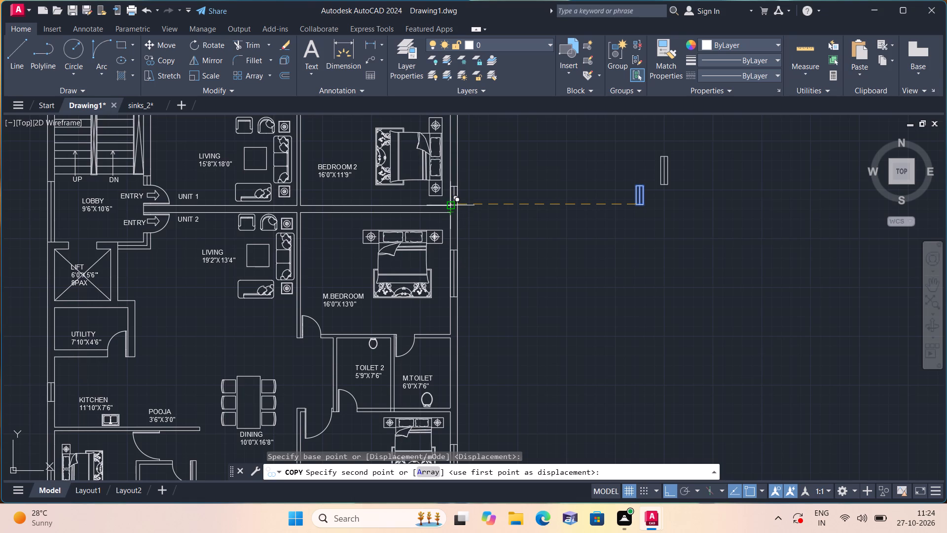
pyautogui.press('F8')
pyautogui.scroll(2, 450, 201)
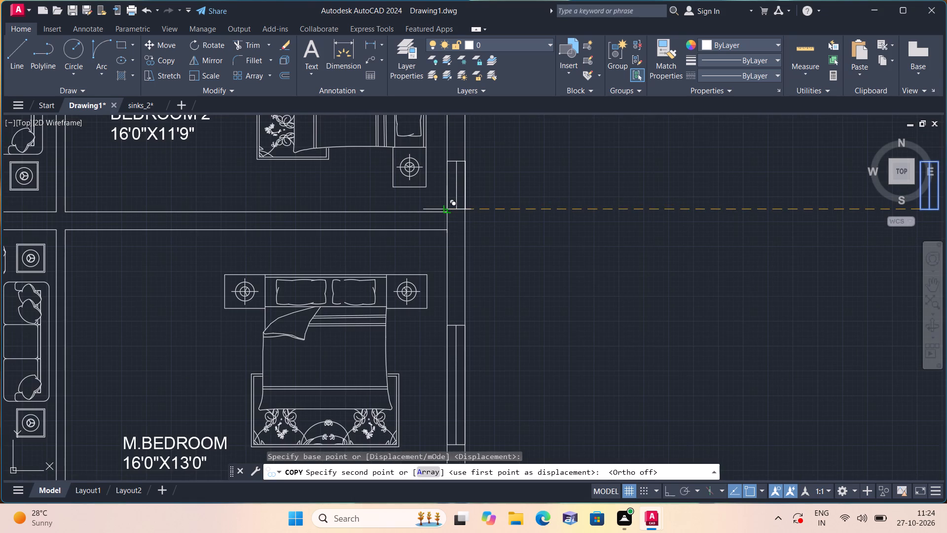
pyautogui.click(450, 210)
pyautogui.moveTo(471, 177); pyautogui.dragTo(480, 251, button='middle')
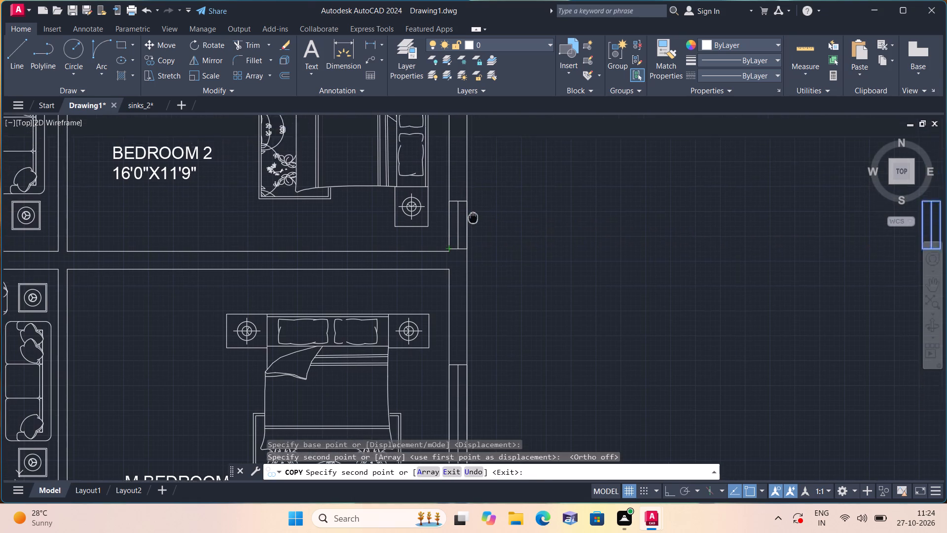
pyautogui.moveTo(480, 251); pyautogui.dragTo(491, 284, button='middle')
pyautogui.scroll(-1, 491, 284)
pyautogui.press('Escape')
# Copy the 2' window symbol by its northeast corner to the north end of the east outer wall of Unit 1's Bedroom 2.
pyautogui.scroll(-1, 549, 257)
pyautogui.scroll(2, 652, 258)
pyautogui.click(676, 252)
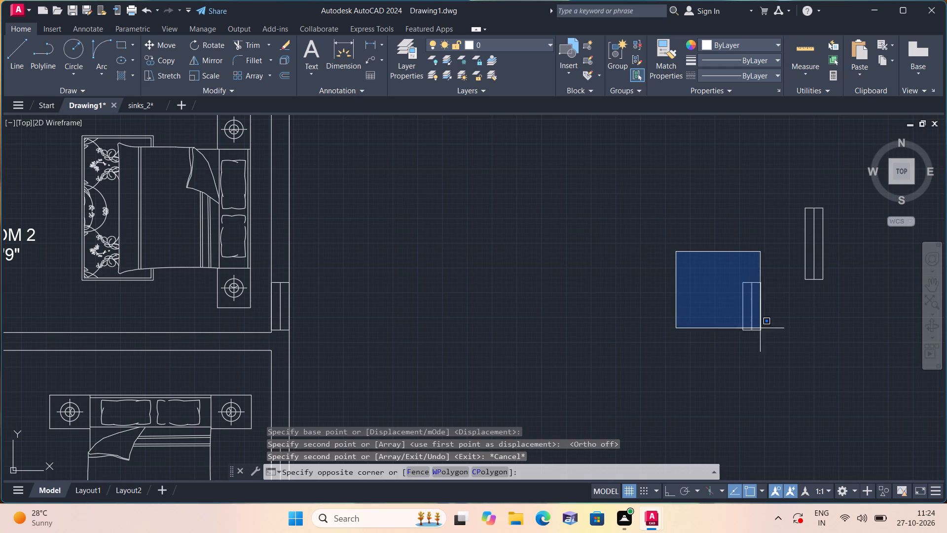
pyautogui.click(779, 355)
pyautogui.click(159, 58)
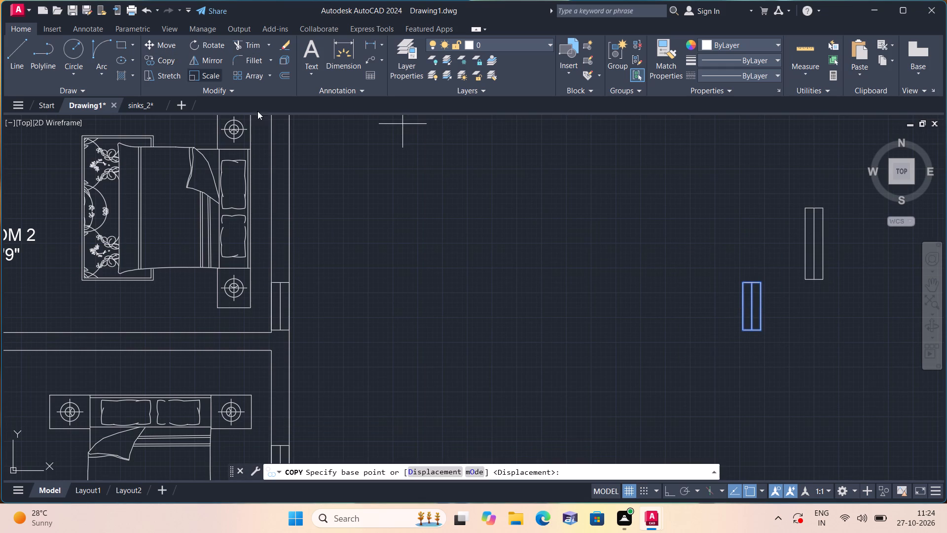
pyautogui.click(761, 284)
pyautogui.moveTo(576, 310); pyautogui.dragTo(519, 367, button='middle')
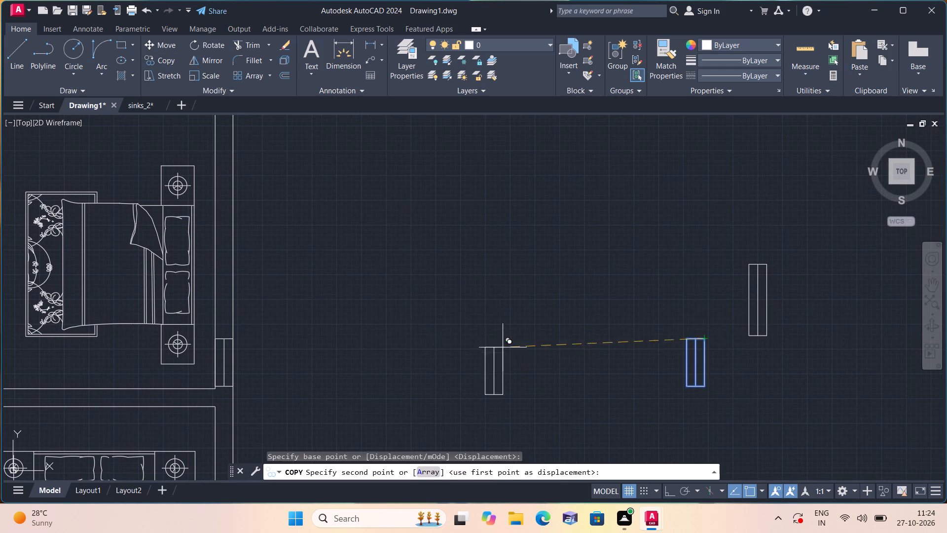
pyautogui.scroll(-1, 237, 185)
pyautogui.moveTo(240, 189); pyautogui.dragTo(361, 336, button='middle')
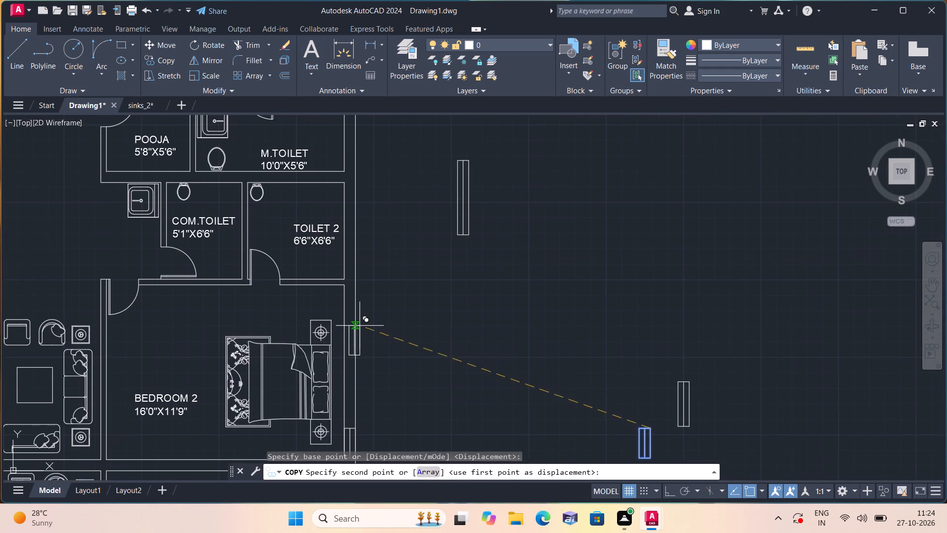
pyautogui.scroll(2, 338, 286)
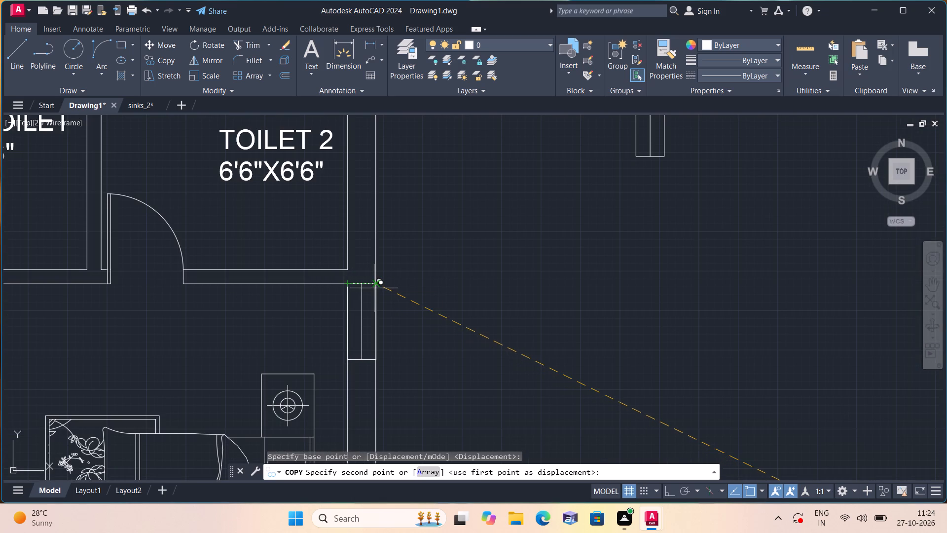
pyautogui.click(374, 288)
pyautogui.press('Escape')
# Rotate the three loose 2', 3' and 5' window symbols beside the plan by 90° so they lie horizontally.
pyautogui.scroll(-2, 484, 270)
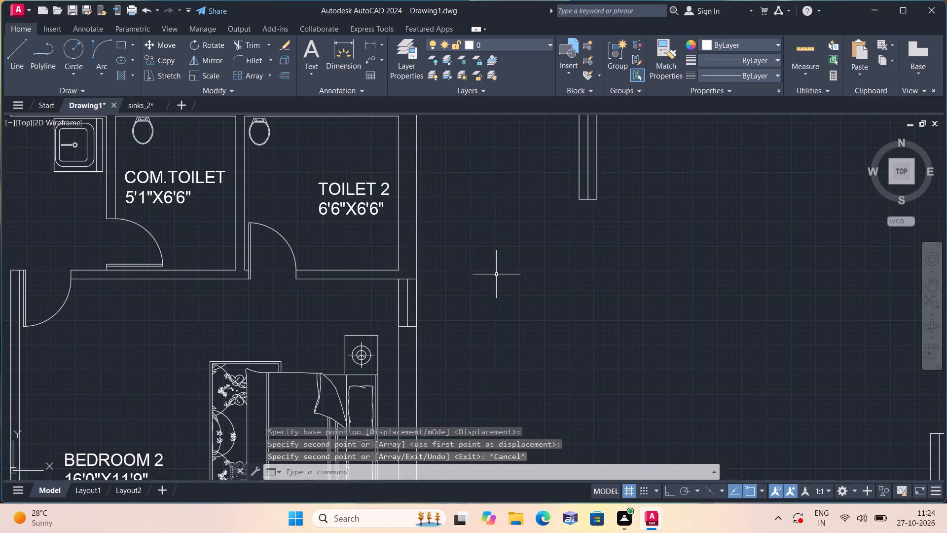
pyautogui.scroll(-2, 498, 270)
pyautogui.moveTo(504, 284); pyautogui.dragTo(506, 326, button='middle')
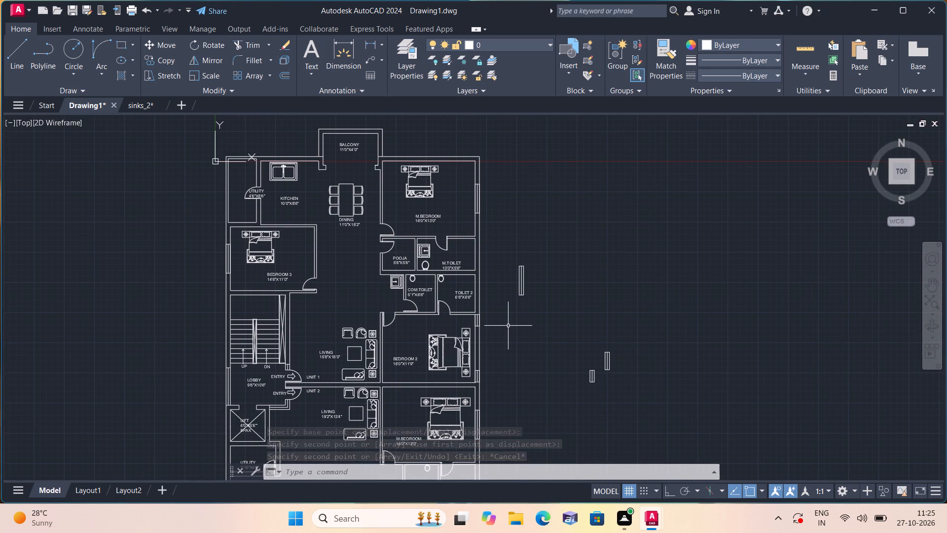
pyautogui.scroll(1, 616, 345)
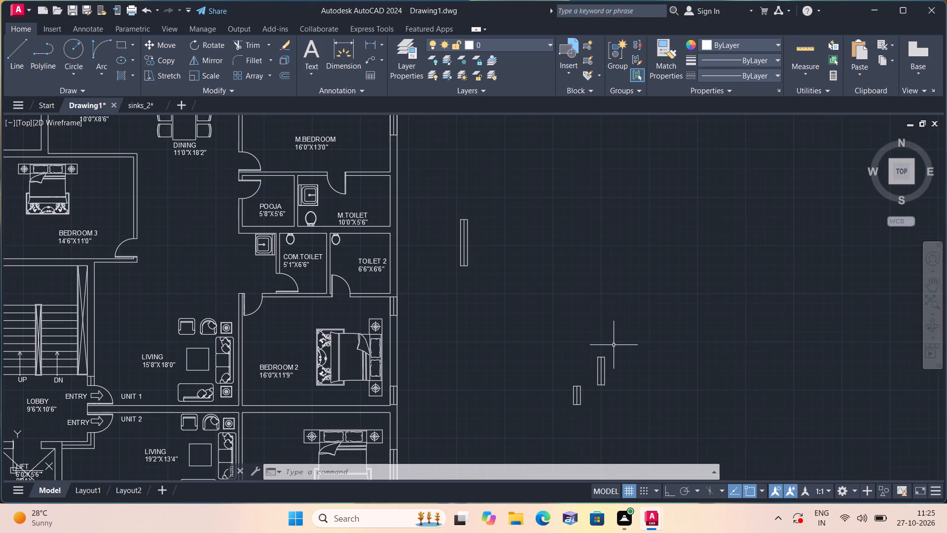
pyautogui.moveTo(595, 377); pyautogui.dragTo(580, 321, button='middle')
pyautogui.scroll(-1, 580, 321)
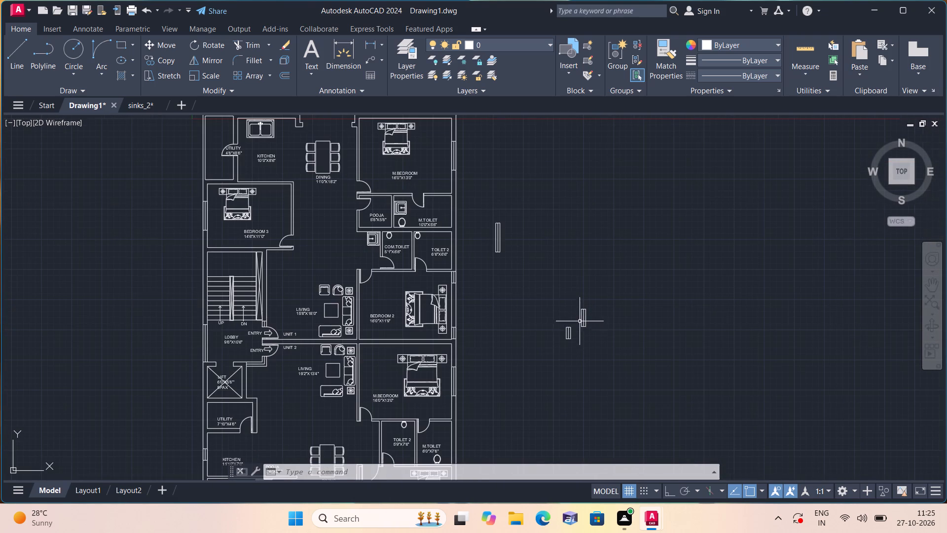
pyautogui.scroll(1, 595, 340)
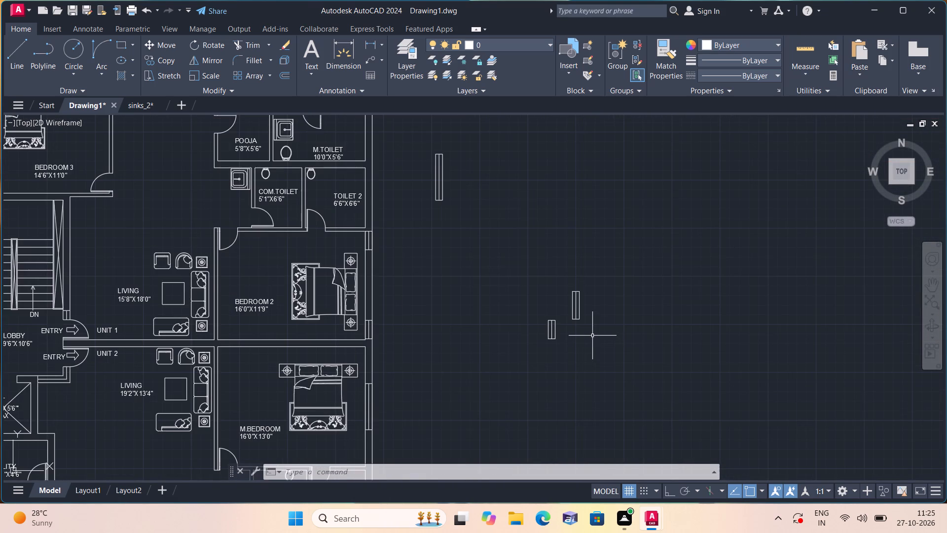
pyautogui.scroll(1, 567, 307)
pyautogui.click(641, 389)
pyautogui.moveTo(475, 251); pyautogui.dragTo(558, 379, button='middle')
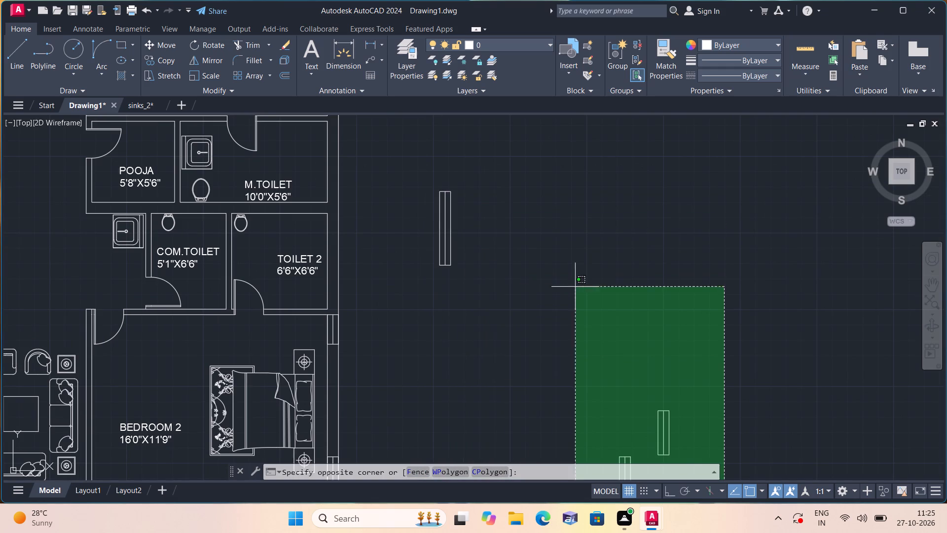
pyautogui.click(376, 157)
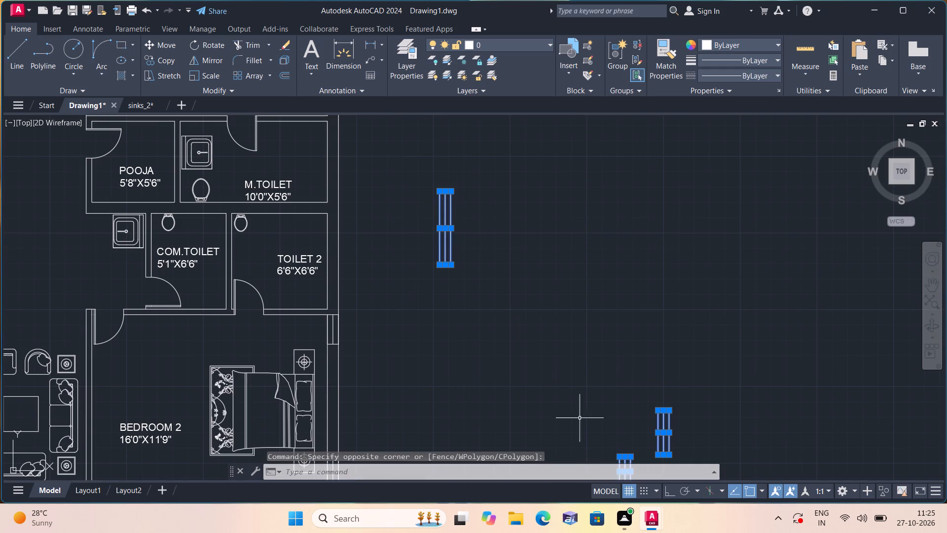
pyautogui.click(668, 492)
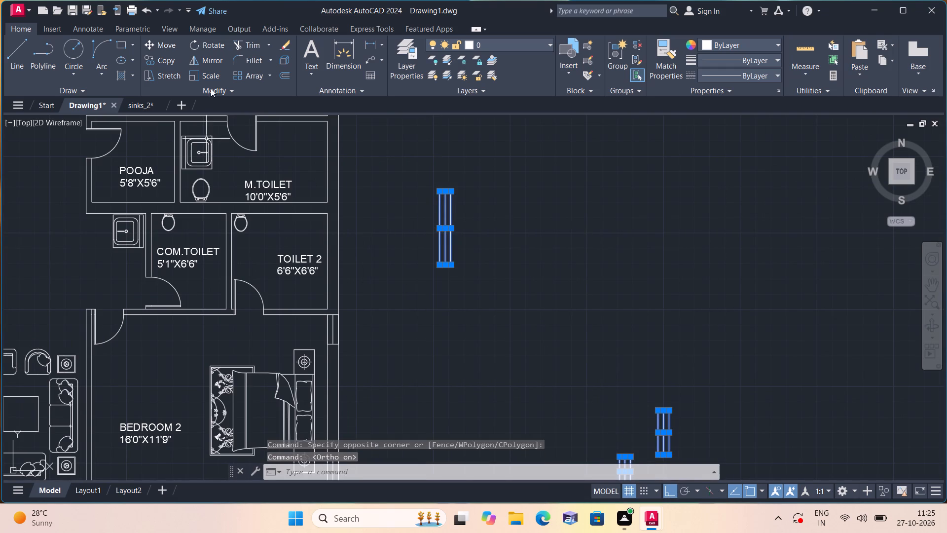
pyautogui.click(204, 46)
pyautogui.moveTo(549, 341); pyautogui.dragTo(552, 328)
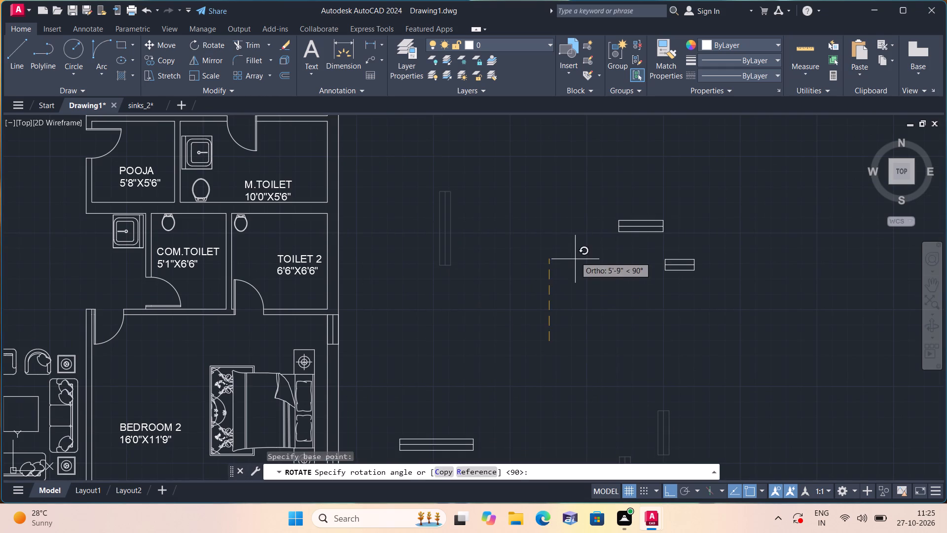
pyautogui.click(574, 252)
pyautogui.click(670, 489)
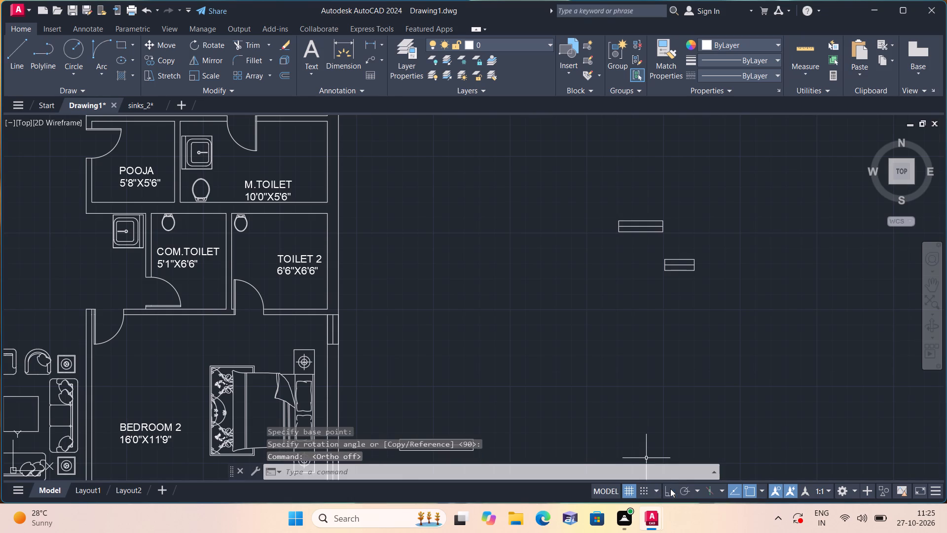
pyautogui.moveTo(542, 364); pyautogui.dragTo(553, 316, button='middle')
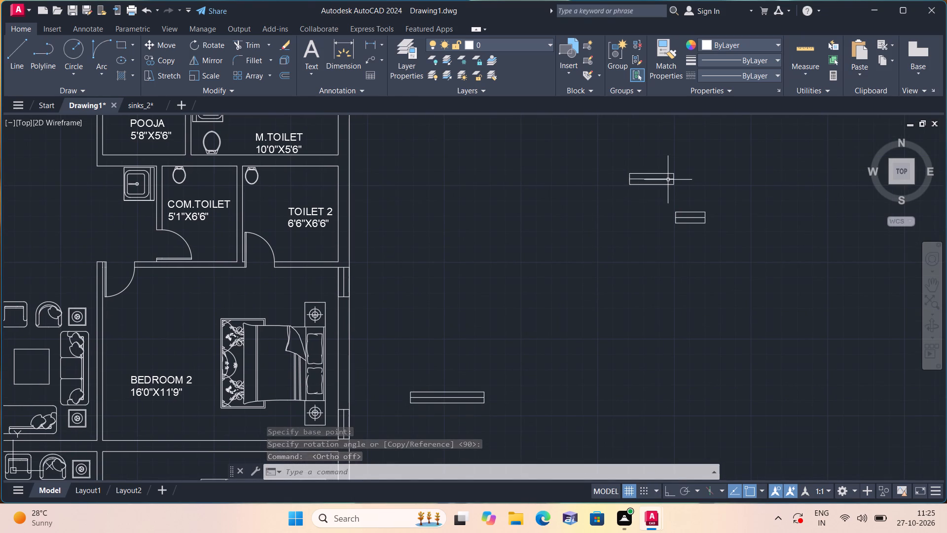
# Copy the horizontal 3' window symbol by its south edge onto the north outer wall of Unit 1's M.Bedroom, just east of the balcony.
pyautogui.scroll(1, 668, 180)
pyautogui.click(700, 212)
pyautogui.click(630, 156)
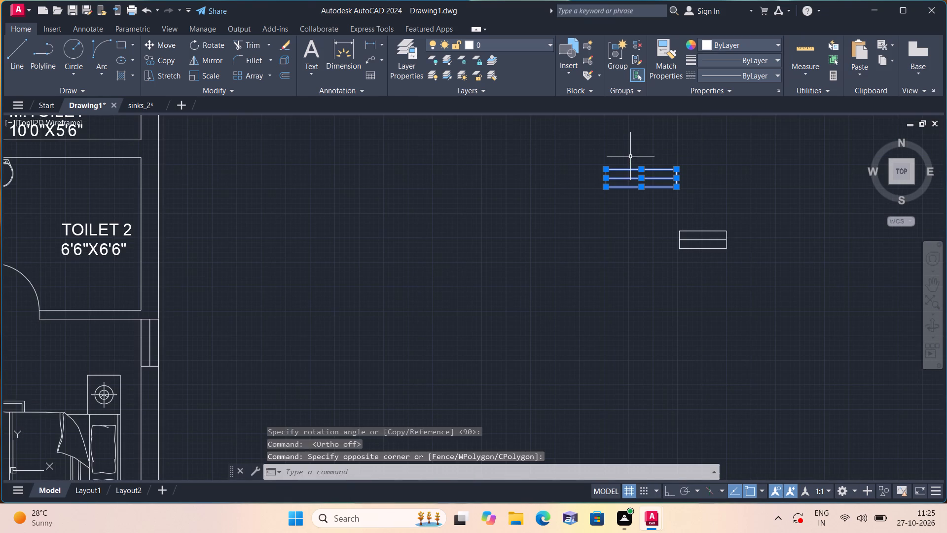
pyautogui.click(631, 217)
pyautogui.click(575, 143)
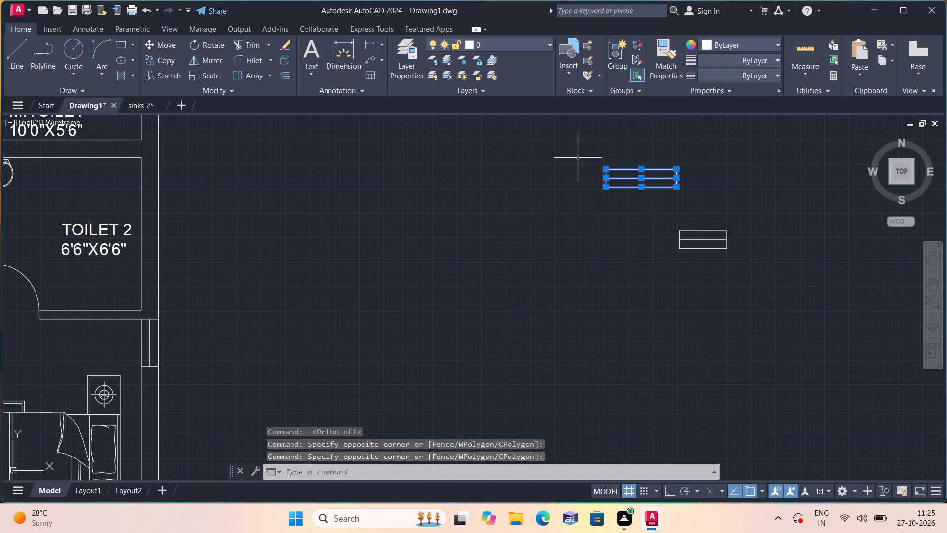
pyautogui.click(160, 58)
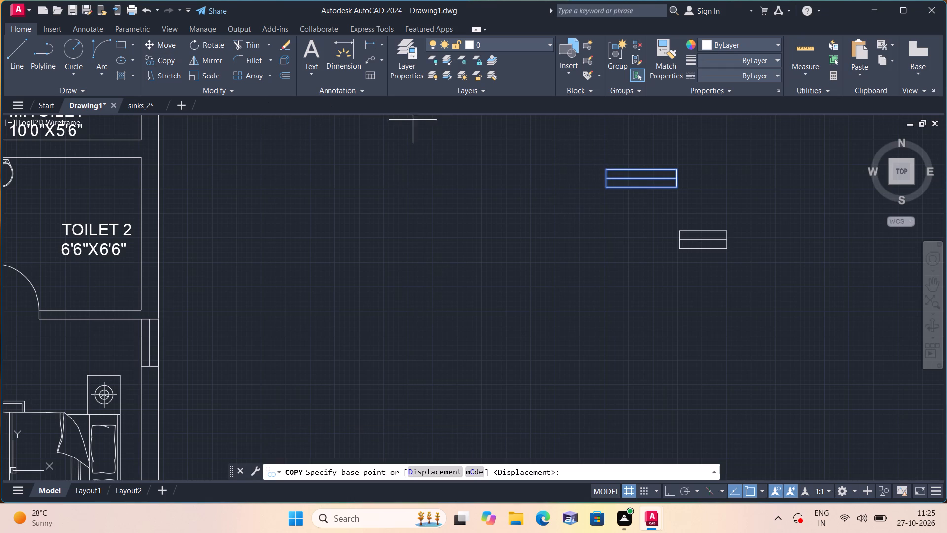
pyautogui.click(641, 189)
pyautogui.scroll(-1, 483, 203)
pyautogui.moveTo(440, 196); pyautogui.dragTo(518, 270, button='middle')
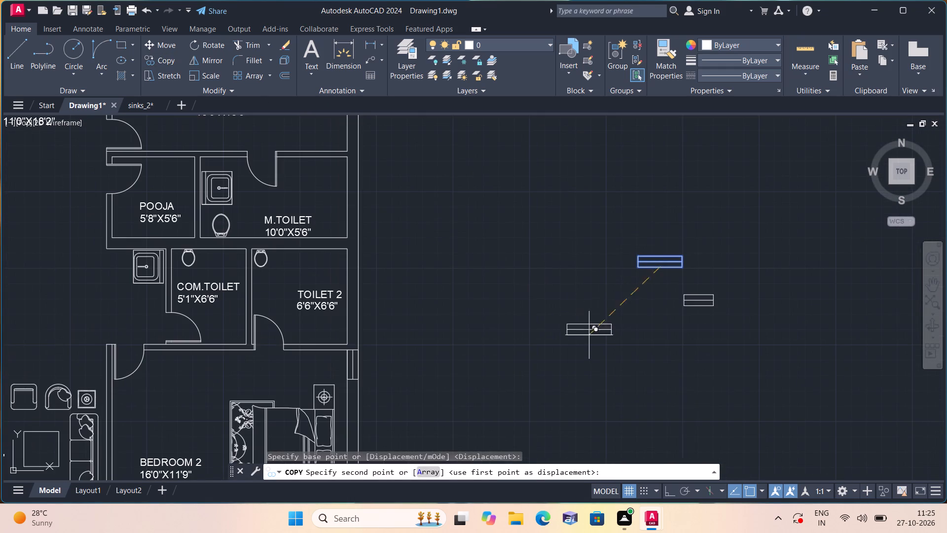
pyautogui.moveTo(319, 190); pyautogui.dragTo(562, 351, button='middle')
pyautogui.moveTo(451, 196); pyautogui.dragTo(454, 300, button='middle')
pyautogui.scroll(-1, 450, 195)
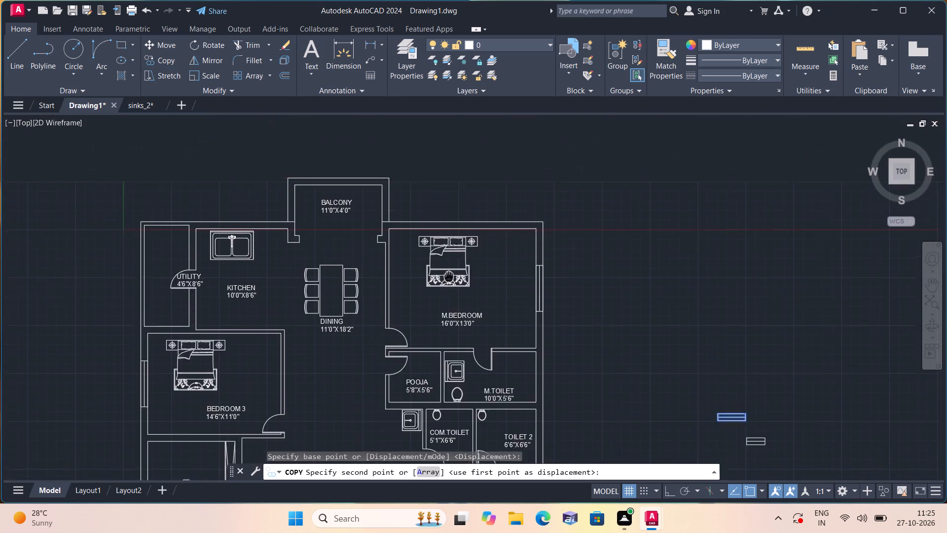
pyautogui.moveTo(454, 300); pyautogui.dragTo(454, 302, button='middle')
pyautogui.scroll(3, 407, 251)
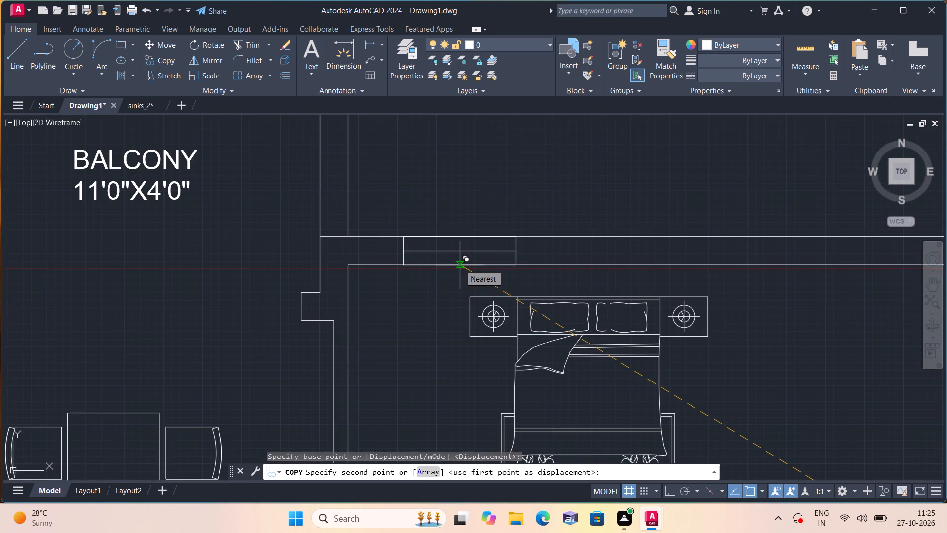
pyautogui.click(468, 264)
# Place another copy of the horizontal 3' window on the south outer wall of Unit 2's Bedroom 2, just east of the balcony.
pyautogui.moveTo(458, 307); pyautogui.dragTo(435, 205, button='middle')
pyautogui.scroll(-1, 455, 280)
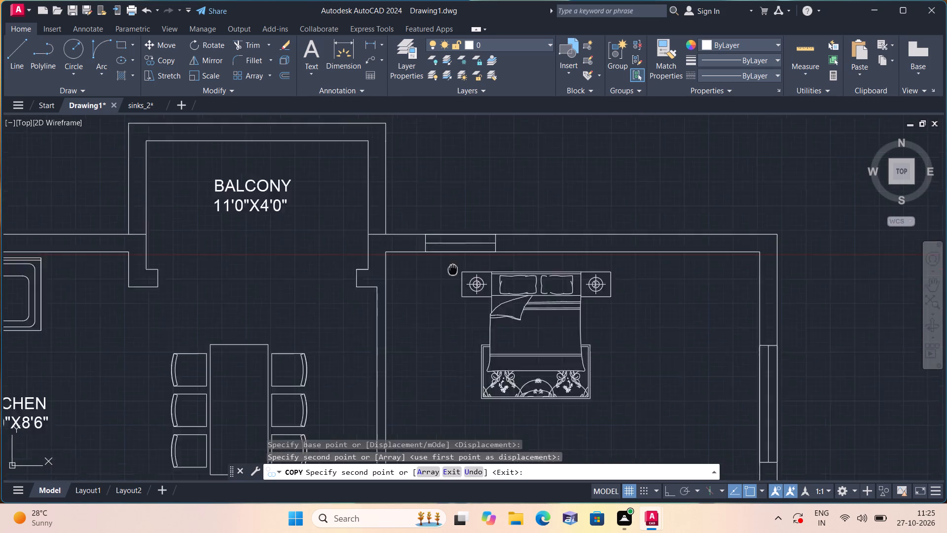
pyautogui.moveTo(435, 205); pyautogui.dragTo(431, 184, button='middle')
pyautogui.scroll(-2, 435, 205)
pyautogui.moveTo(438, 318); pyautogui.dragTo(434, 197, button='middle')
pyautogui.scroll(-3, 437, 250)
pyautogui.scroll(3, 435, 359)
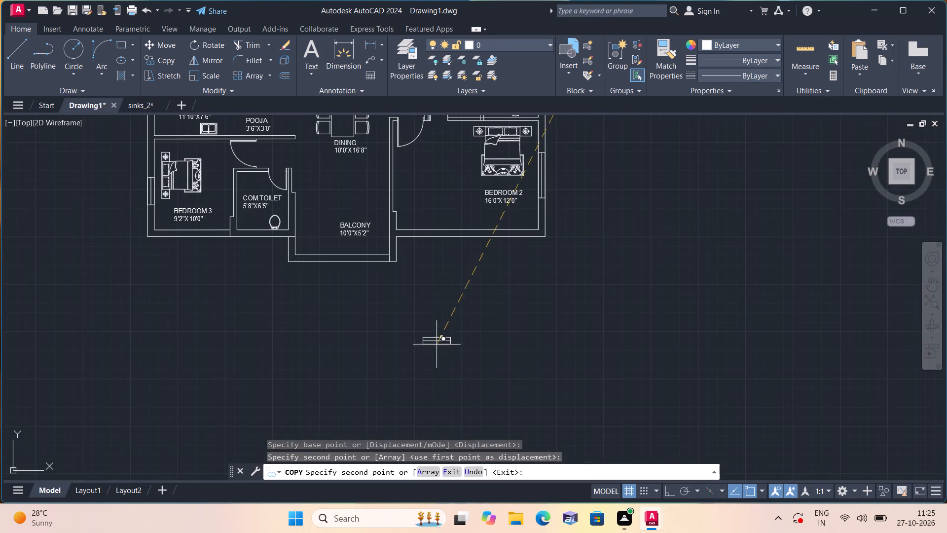
pyautogui.scroll(1, 442, 229)
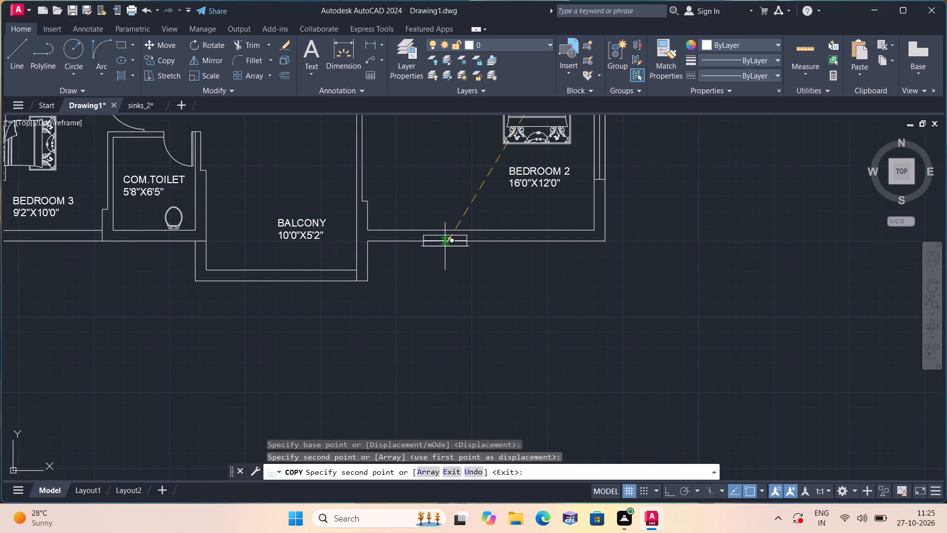
pyautogui.click(443, 241)
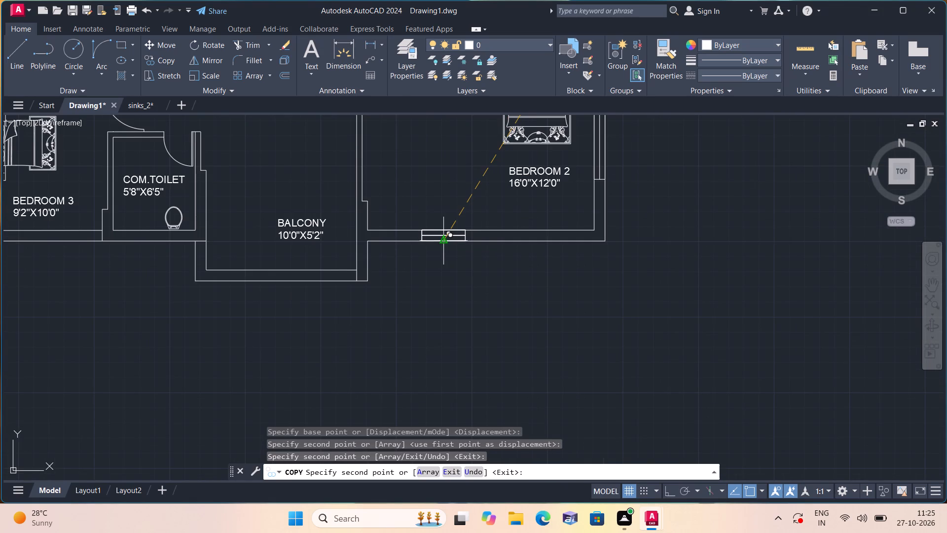
# Place another 3' window copy at the east end of the south outer wall of Unit 2's Bedroom 3 and finish copying.
pyautogui.moveTo(64, 290); pyautogui.dragTo(259, 316, button='middle')
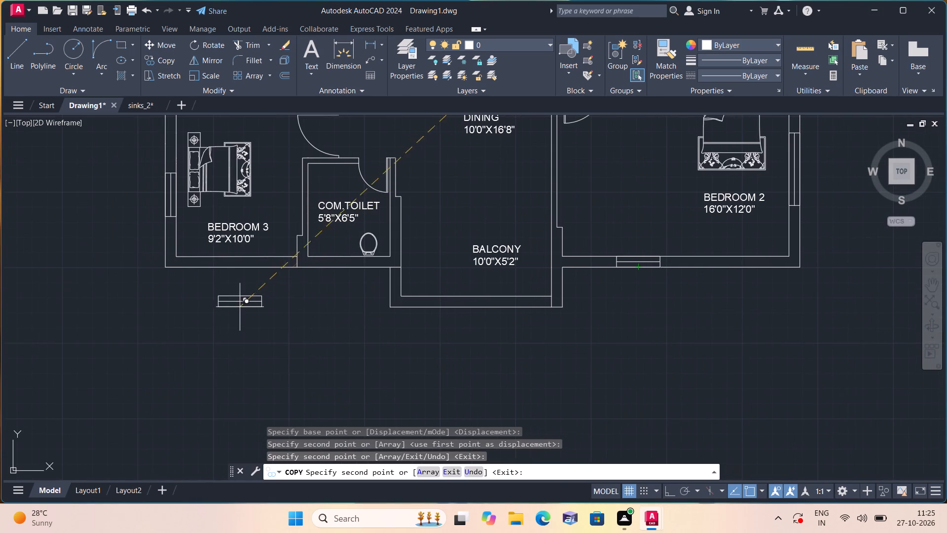
pyautogui.scroll(2, 227, 295)
pyautogui.scroll(2, 348, 229)
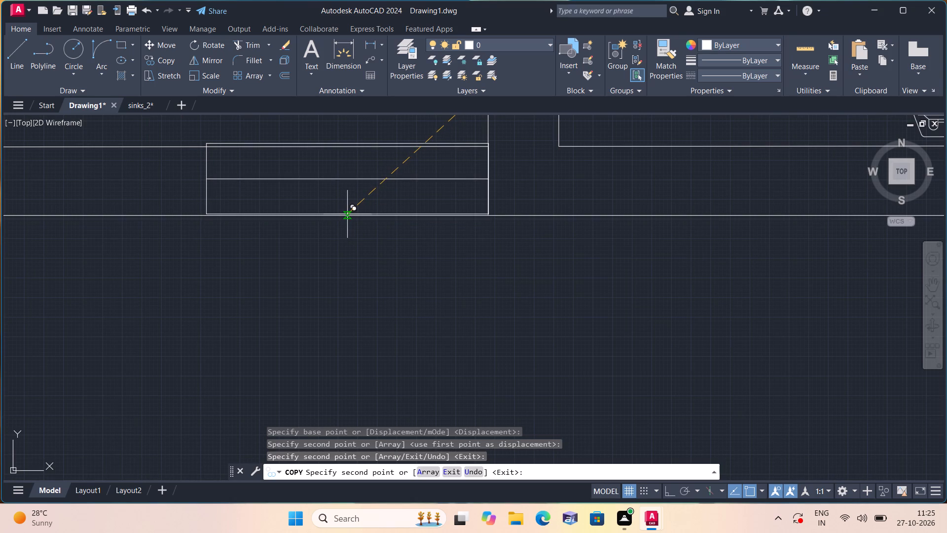
pyautogui.scroll(1, 346, 218)
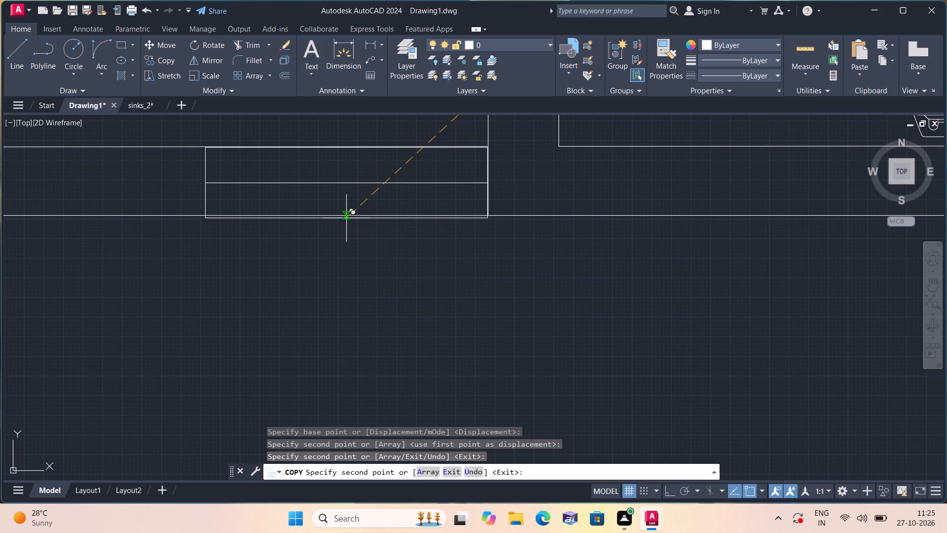
pyautogui.scroll(1, 346, 217)
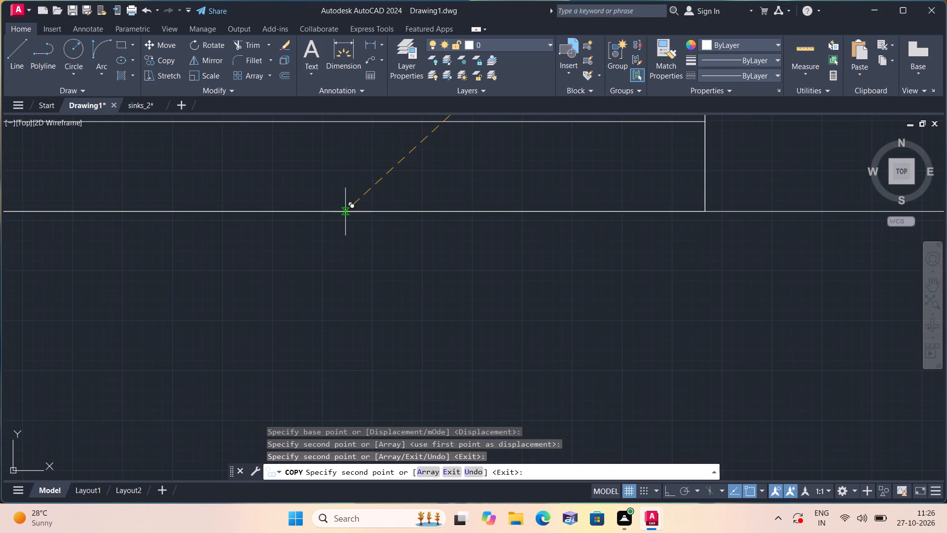
pyautogui.click(345, 211)
pyautogui.scroll(-6, 350, 229)
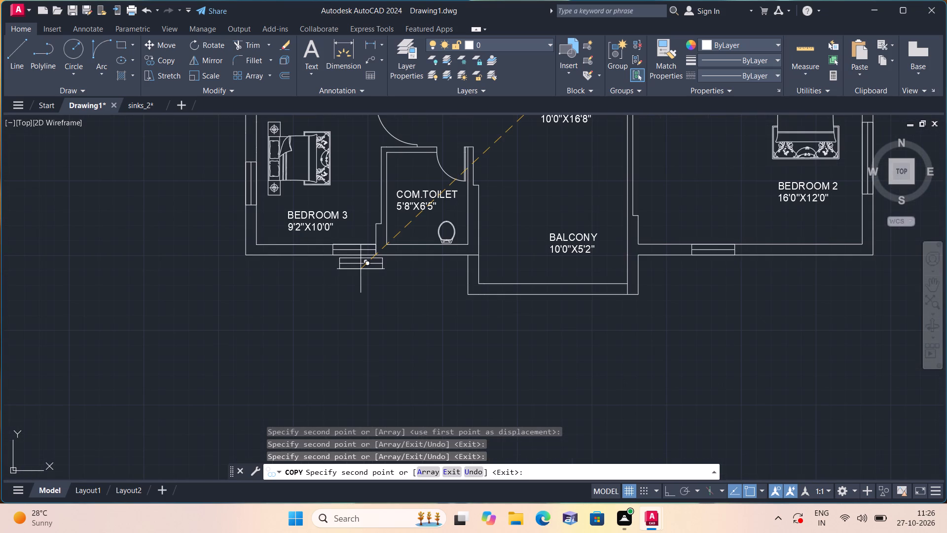
pyautogui.press('Escape')
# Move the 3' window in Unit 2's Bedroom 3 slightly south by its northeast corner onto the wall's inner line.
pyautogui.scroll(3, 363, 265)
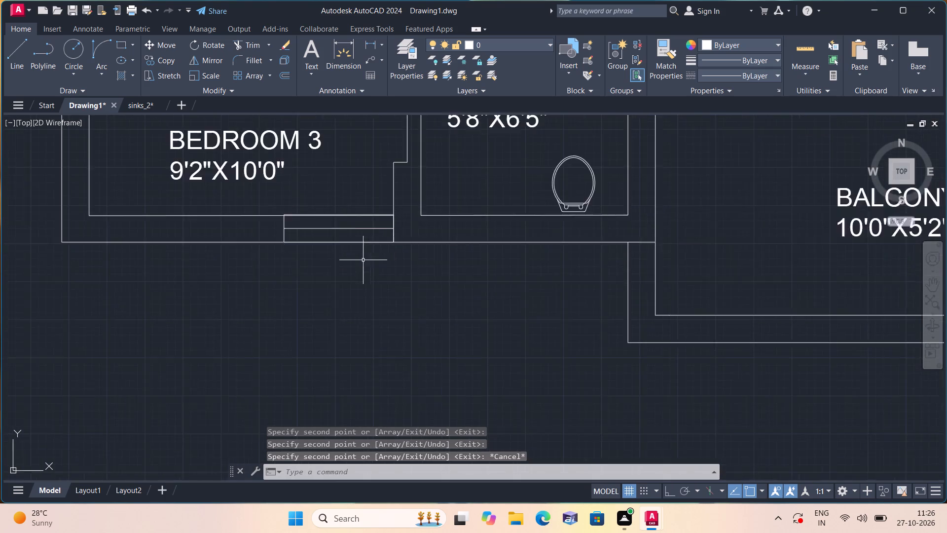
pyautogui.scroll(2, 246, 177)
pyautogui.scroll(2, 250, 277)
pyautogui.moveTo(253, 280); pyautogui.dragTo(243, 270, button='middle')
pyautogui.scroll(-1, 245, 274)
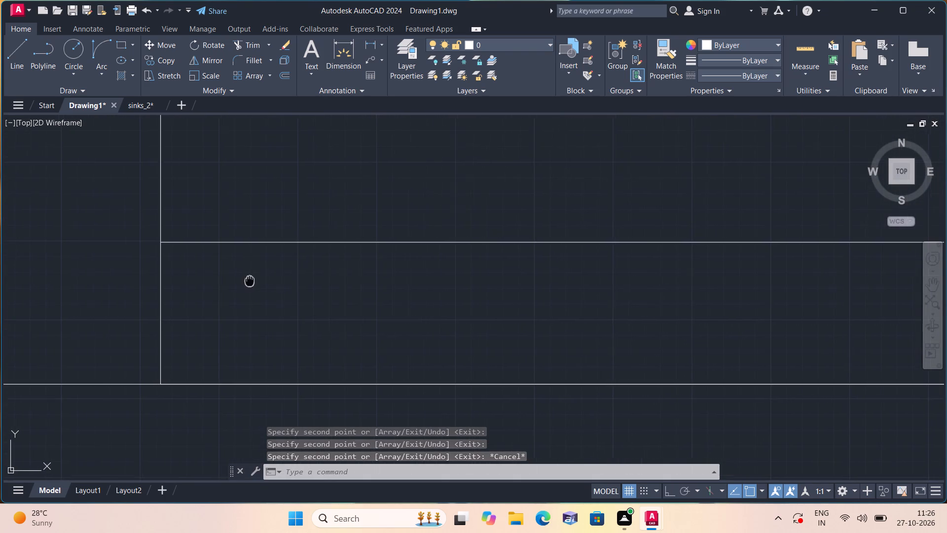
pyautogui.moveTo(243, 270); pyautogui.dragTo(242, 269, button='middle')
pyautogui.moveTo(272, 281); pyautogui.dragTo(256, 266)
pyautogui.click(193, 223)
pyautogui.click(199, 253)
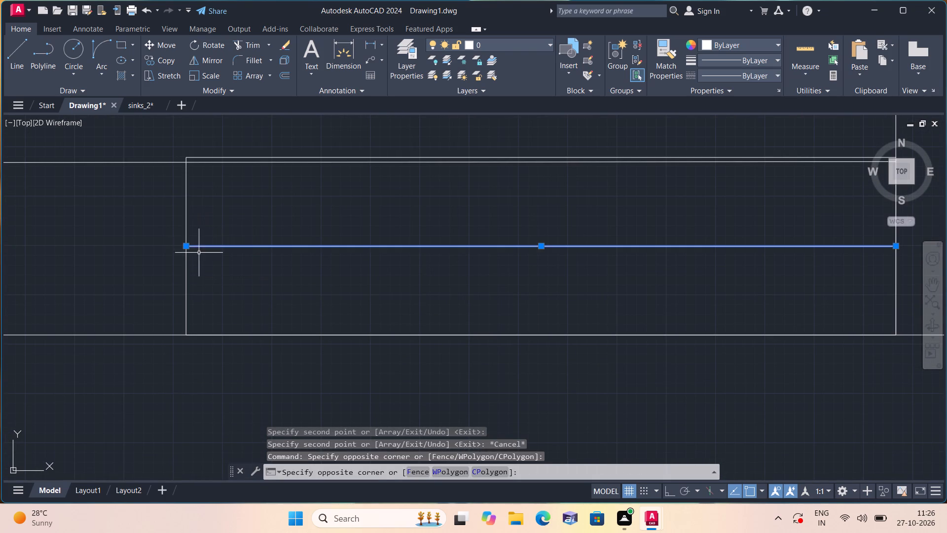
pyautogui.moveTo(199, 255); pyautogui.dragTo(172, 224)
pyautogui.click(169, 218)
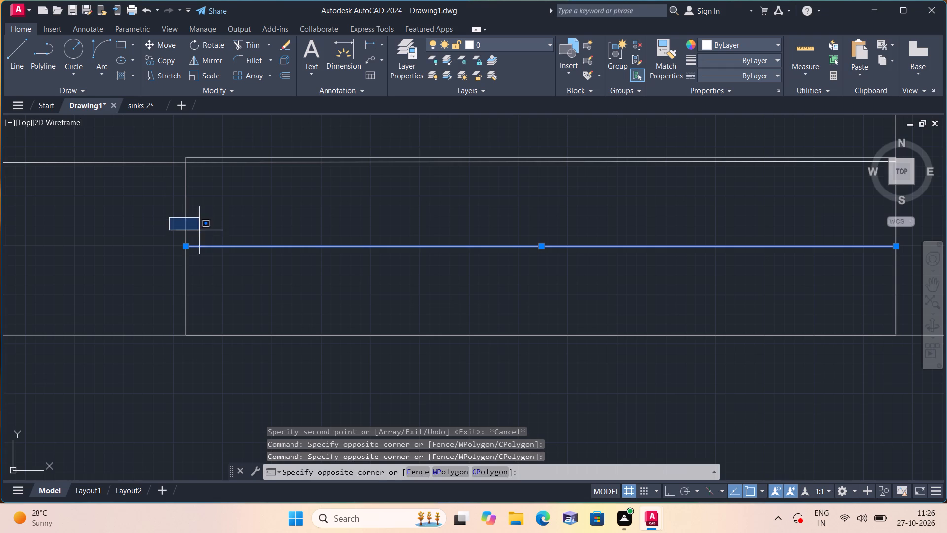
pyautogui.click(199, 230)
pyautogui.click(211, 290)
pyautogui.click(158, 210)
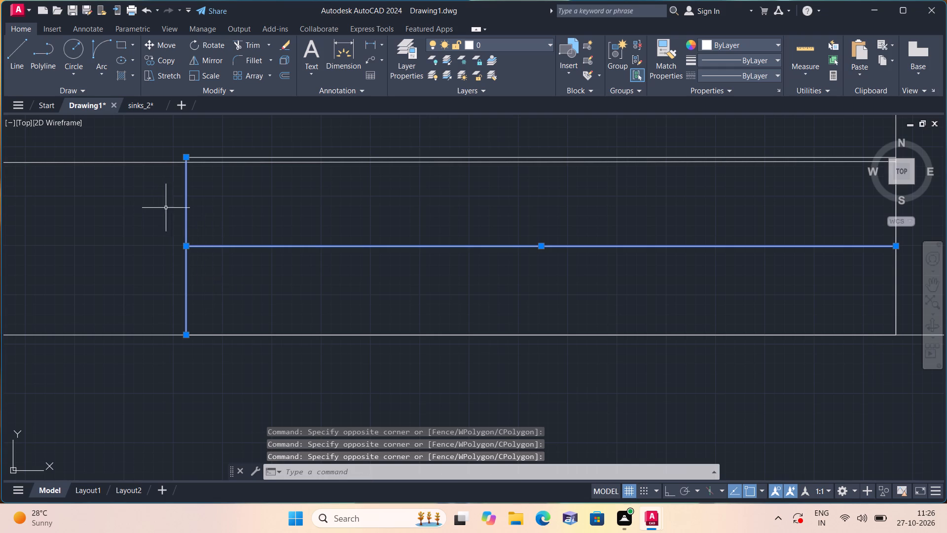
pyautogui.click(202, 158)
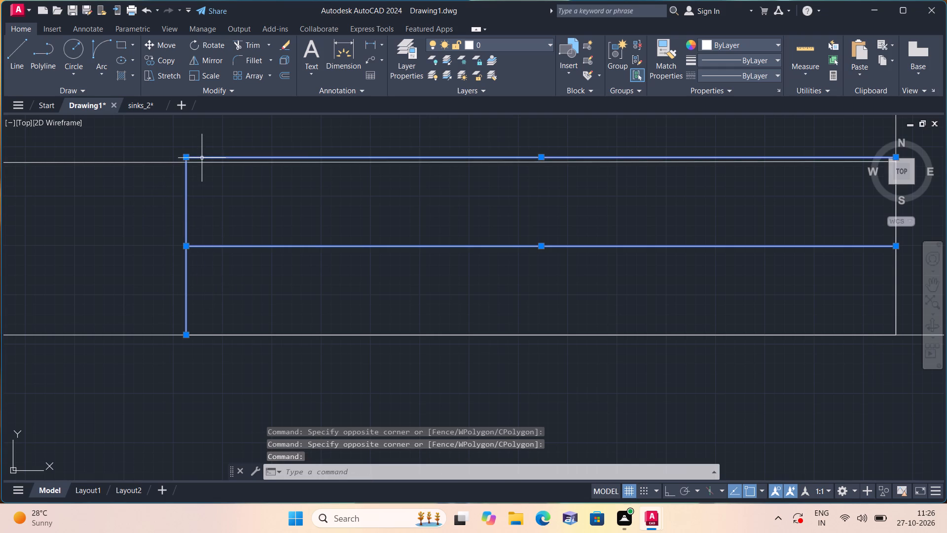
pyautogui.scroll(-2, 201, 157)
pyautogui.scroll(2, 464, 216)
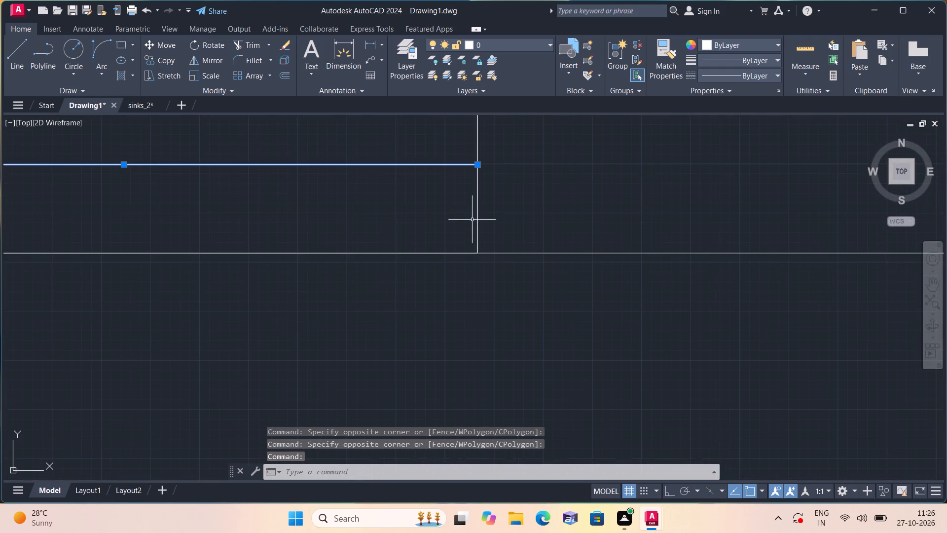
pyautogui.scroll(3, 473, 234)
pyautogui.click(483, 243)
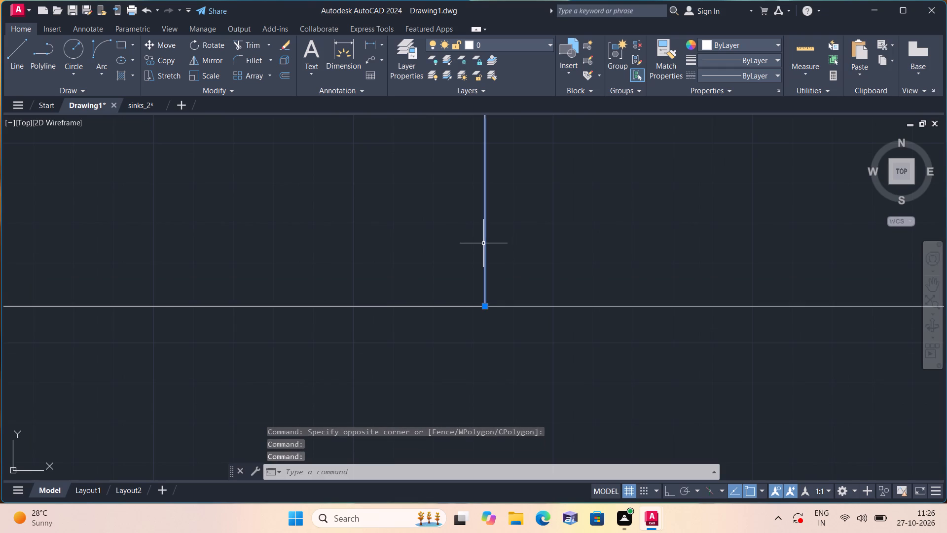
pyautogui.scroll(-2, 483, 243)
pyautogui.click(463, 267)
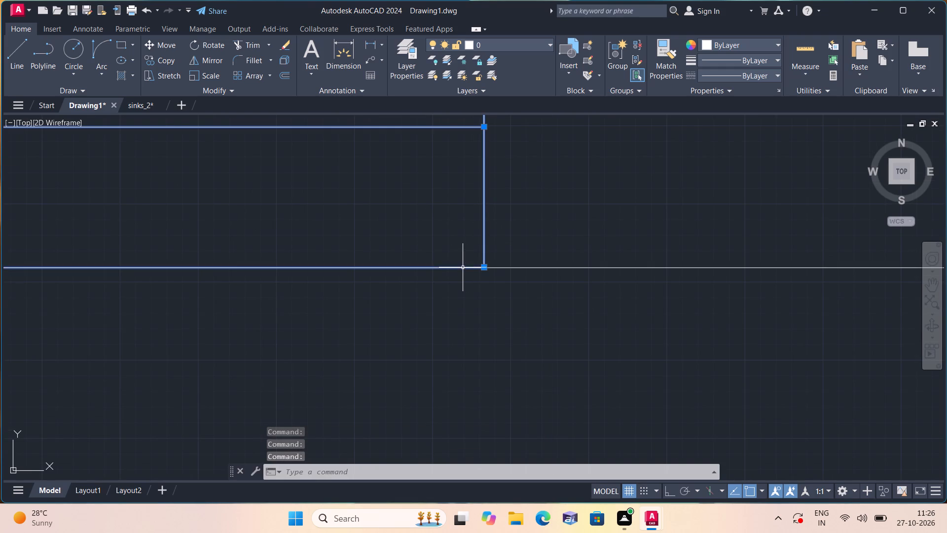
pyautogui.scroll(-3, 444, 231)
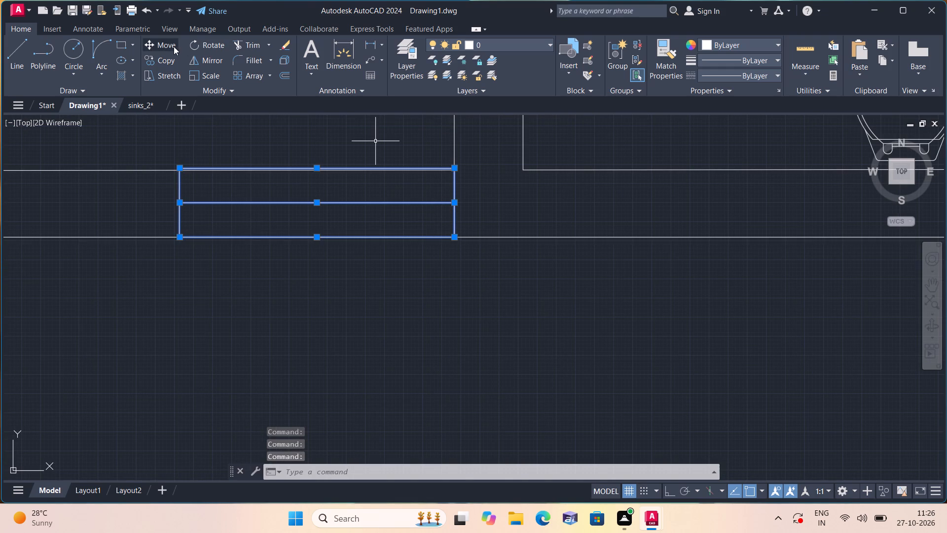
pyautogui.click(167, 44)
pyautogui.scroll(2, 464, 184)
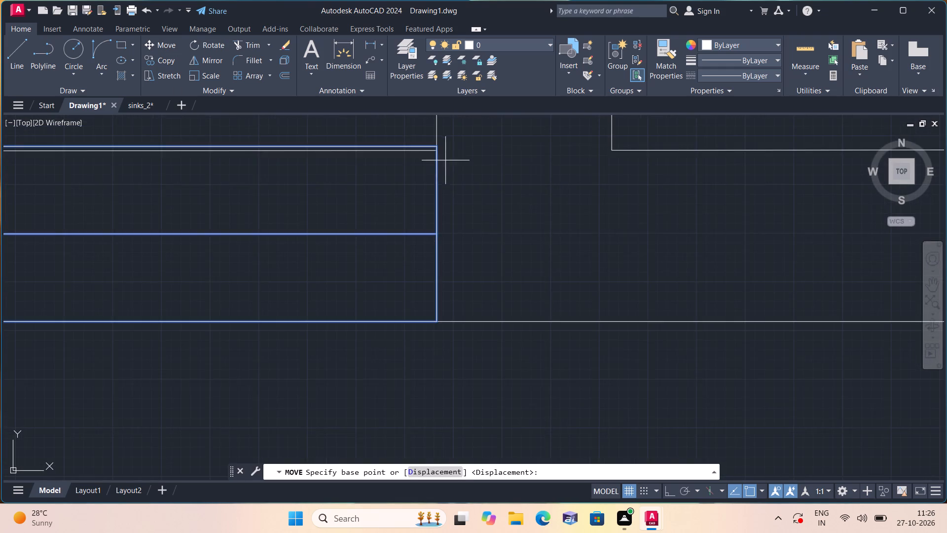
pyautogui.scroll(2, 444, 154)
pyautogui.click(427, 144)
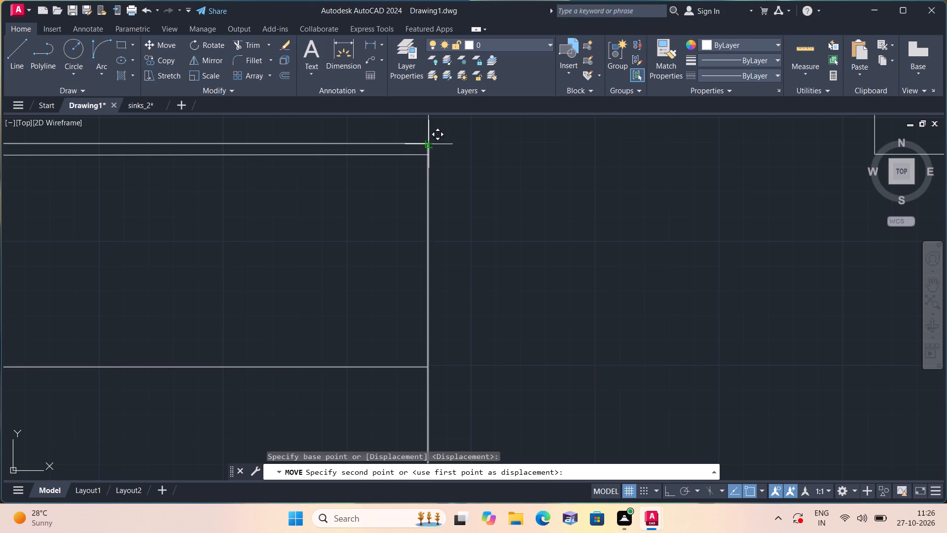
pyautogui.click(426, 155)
# Examine how the moved Bedroom 3 window's north and south edges line up with the wall lines.
pyautogui.scroll(-5, 419, 198)
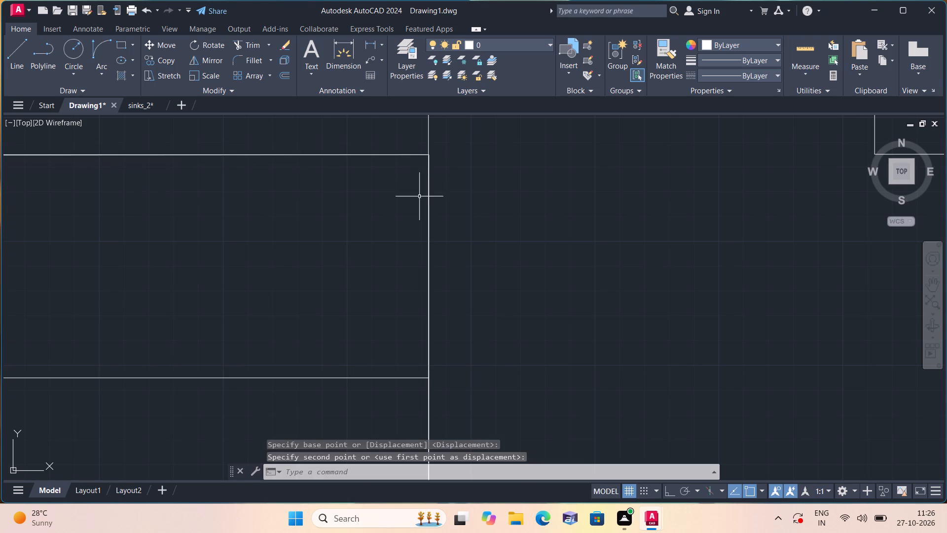
pyautogui.scroll(-1, 420, 202)
pyautogui.scroll(2, 383, 238)
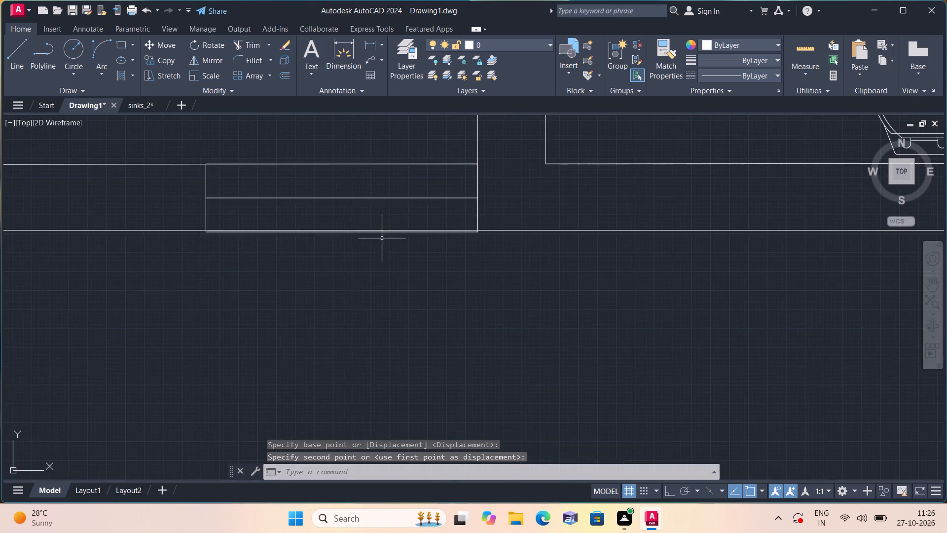
pyautogui.scroll(1, 311, 227)
pyautogui.scroll(-1, 313, 227)
pyautogui.moveTo(357, 227); pyautogui.dragTo(387, 263, button='middle')
pyautogui.scroll(1, 303, 215)
pyautogui.scroll(3, 264, 191)
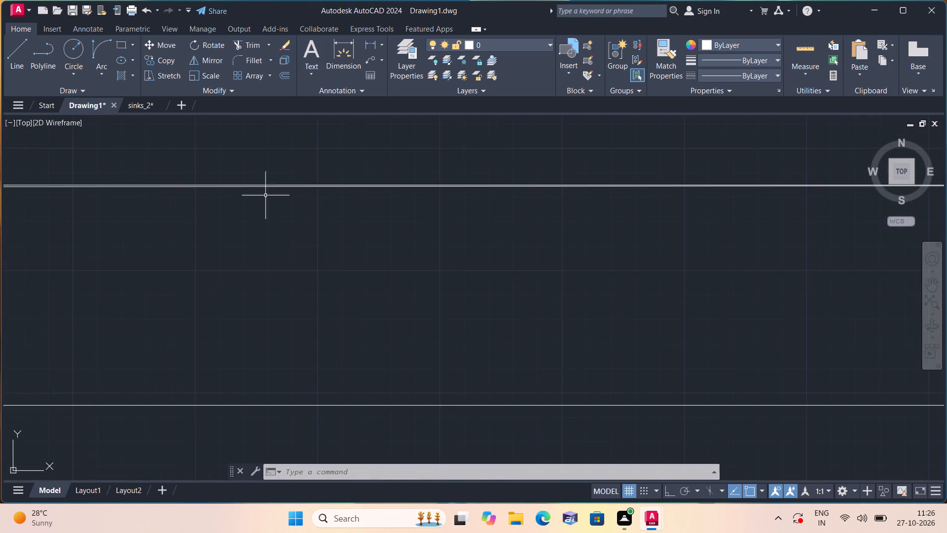
pyautogui.scroll(-1, 274, 216)
pyautogui.moveTo(280, 220); pyautogui.dragTo(422, 262, button='middle')
pyautogui.scroll(2, 267, 270)
pyautogui.scroll(1, 202, 192)
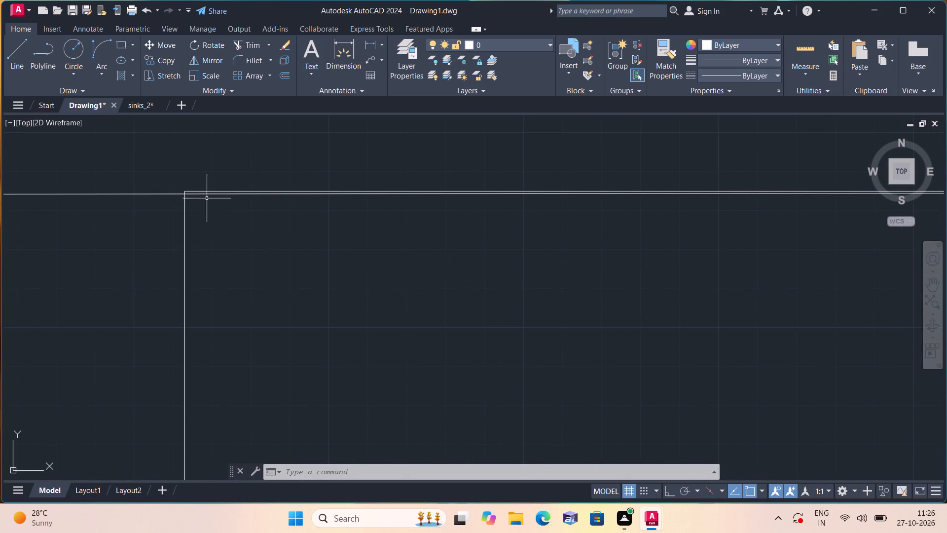
pyautogui.scroll(-4, 268, 305)
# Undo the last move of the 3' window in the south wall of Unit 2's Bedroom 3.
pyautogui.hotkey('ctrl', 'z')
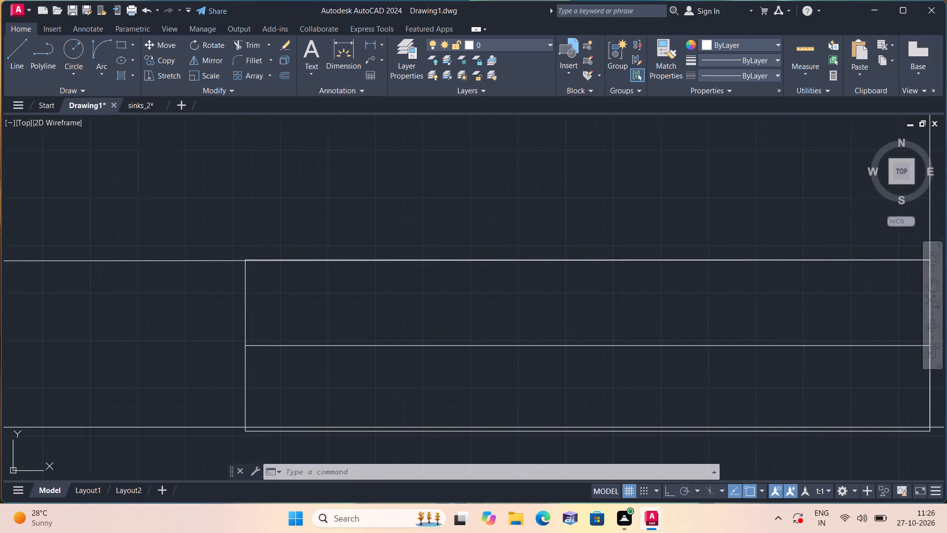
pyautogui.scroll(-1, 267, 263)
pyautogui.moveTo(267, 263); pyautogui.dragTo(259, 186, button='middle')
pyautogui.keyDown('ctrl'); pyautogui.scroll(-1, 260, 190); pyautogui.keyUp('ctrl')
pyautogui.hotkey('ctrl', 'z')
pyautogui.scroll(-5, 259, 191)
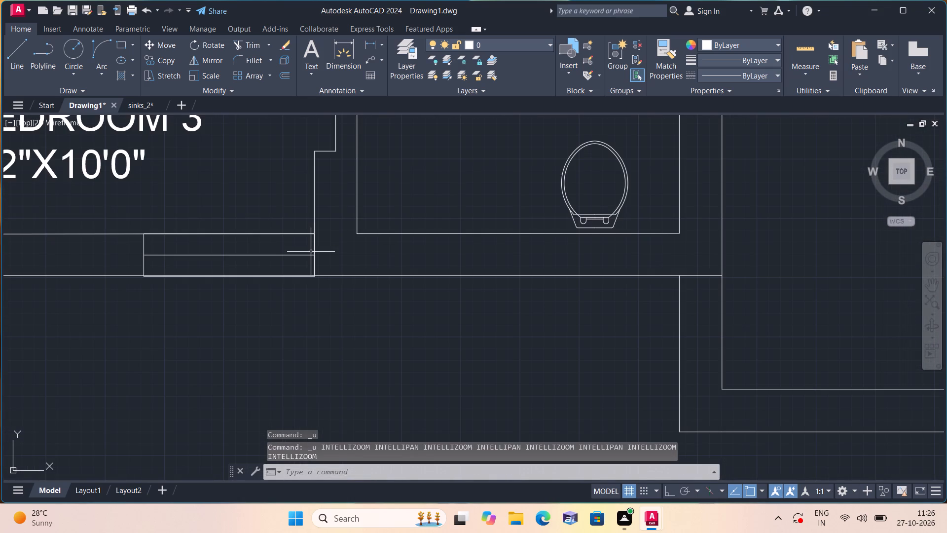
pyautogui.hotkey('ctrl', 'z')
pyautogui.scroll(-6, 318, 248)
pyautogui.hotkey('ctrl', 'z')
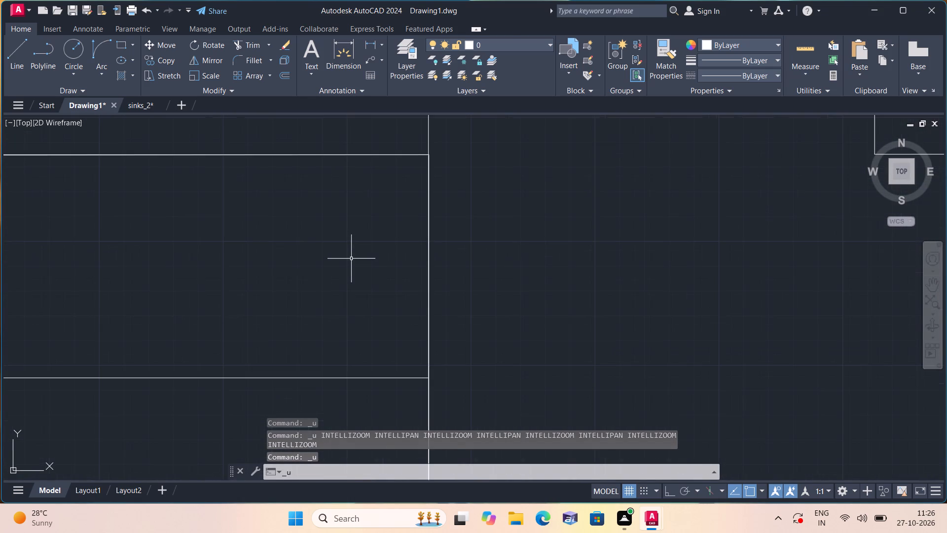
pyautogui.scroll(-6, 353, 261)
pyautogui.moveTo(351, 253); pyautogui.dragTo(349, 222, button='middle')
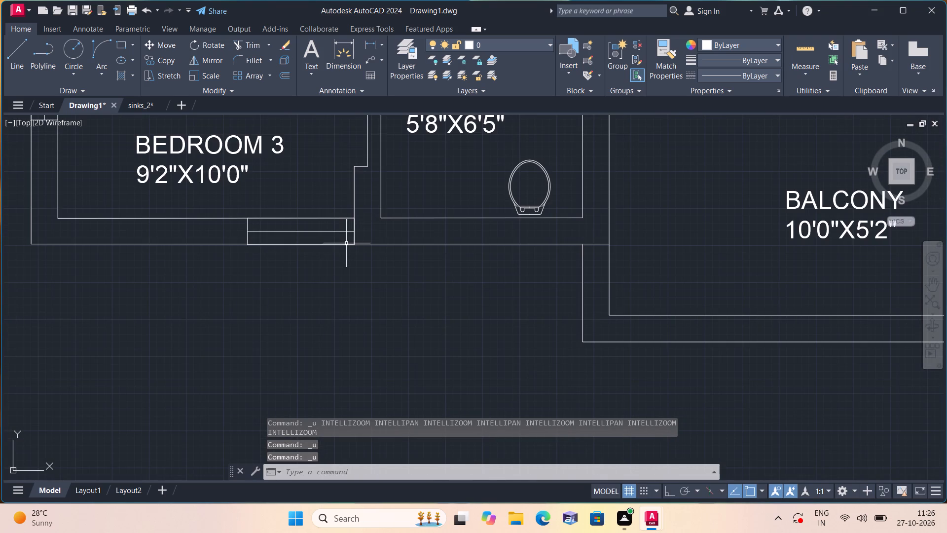
# Erase the misaligned 3' window in the south wall of Unit 2's Bedroom 3 together with the wall line overlapping its east edge.
pyautogui.hotkey('ctrl', 'z')
pyautogui.scroll(-5, 346, 243)
pyautogui.scroll(4, 317, 283)
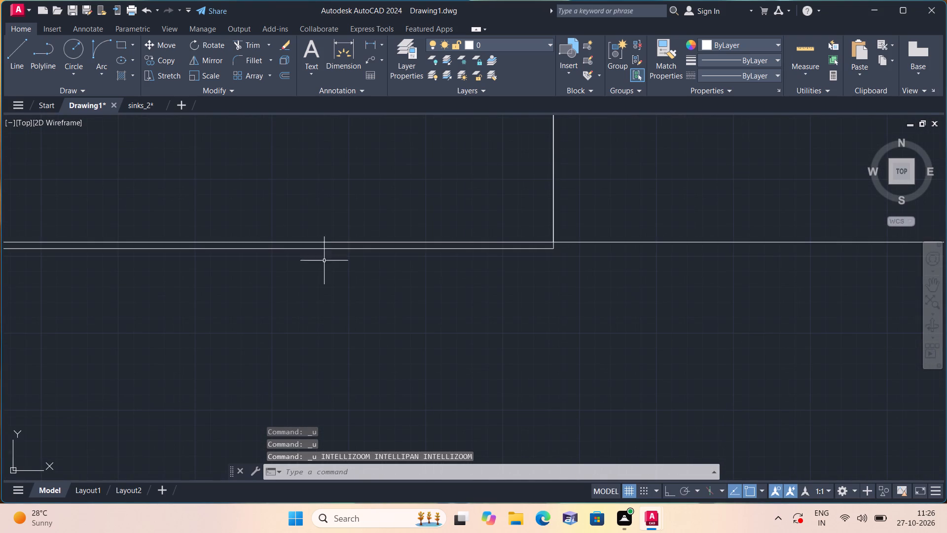
pyautogui.click(330, 247)
pyautogui.scroll(-1, 361, 239)
pyautogui.moveTo(362, 239); pyautogui.dragTo(491, 316, button='middle')
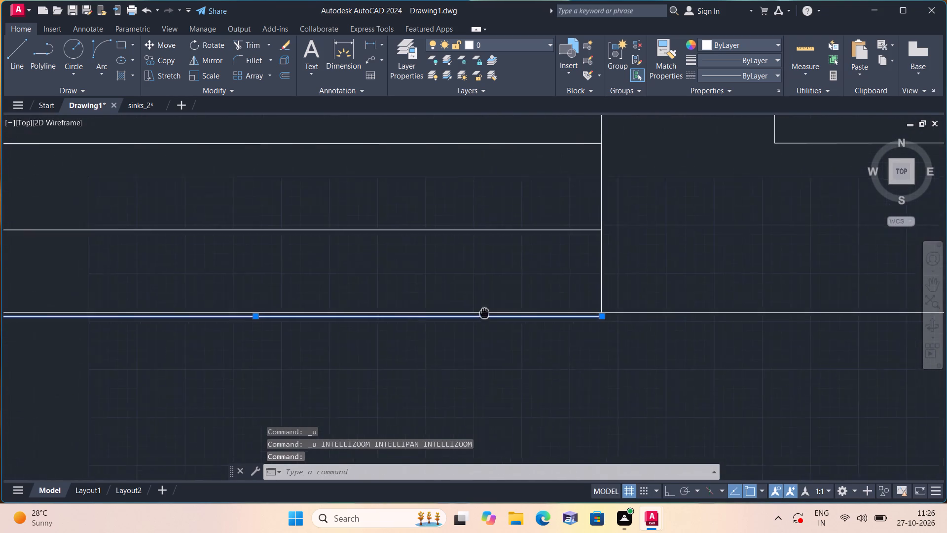
pyautogui.moveTo(491, 316); pyautogui.dragTo(492, 316, button='middle')
pyautogui.click(534, 237)
pyautogui.moveTo(531, 235); pyautogui.dragTo(523, 228)
pyautogui.moveTo(522, 225); pyautogui.dragTo(521, 246)
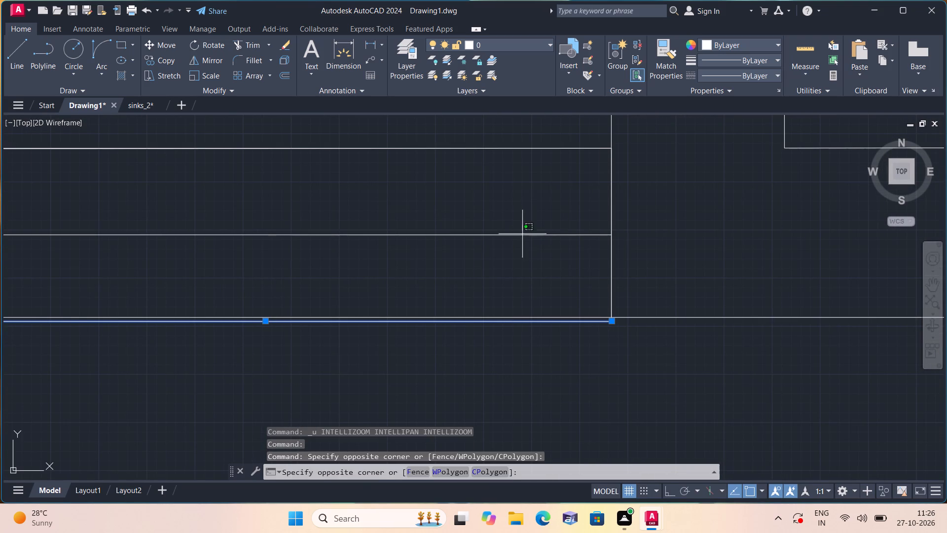
pyautogui.click(521, 250)
pyautogui.click(521, 250)
pyautogui.scroll(-1, 523, 255)
pyautogui.middleClick(523, 255)
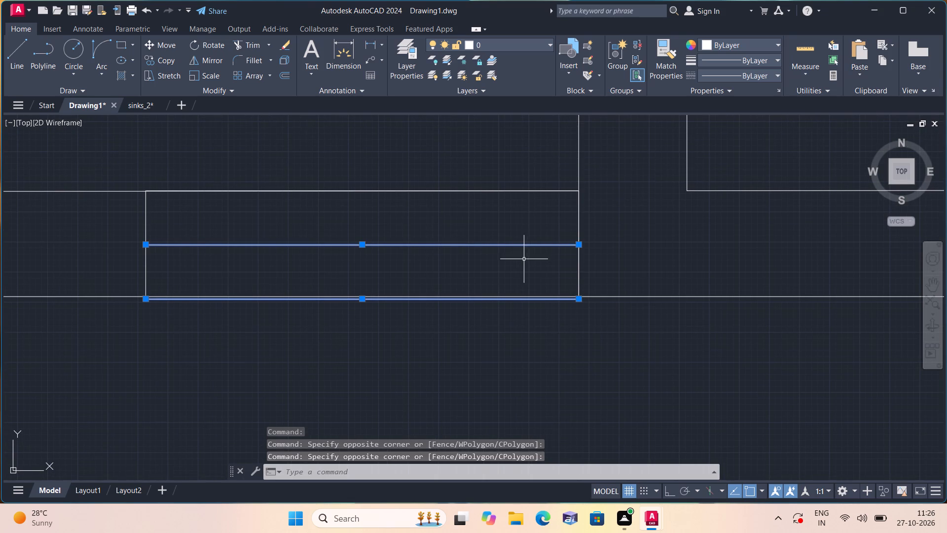
pyautogui.click(521, 190)
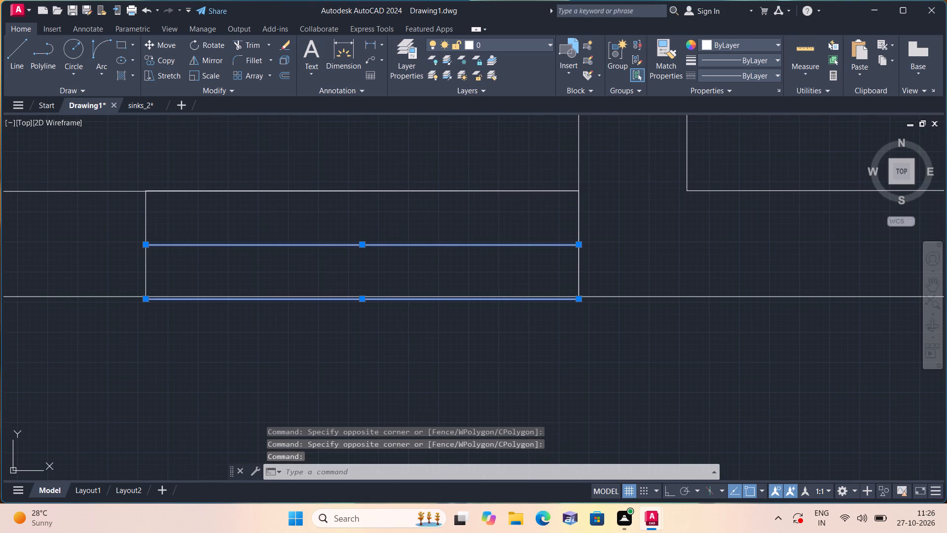
pyautogui.moveTo(185, 272); pyautogui.dragTo(178, 259)
pyautogui.click(152, 230)
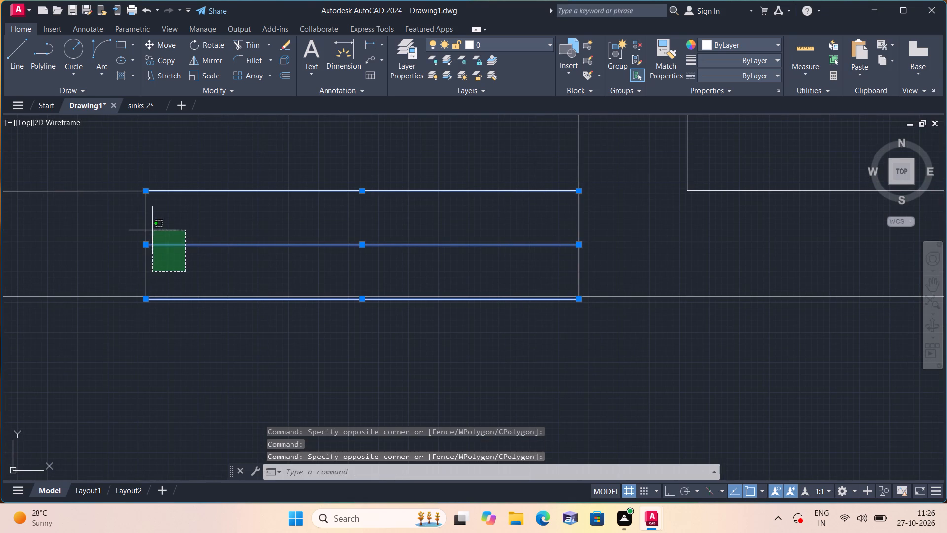
pyautogui.click(162, 251)
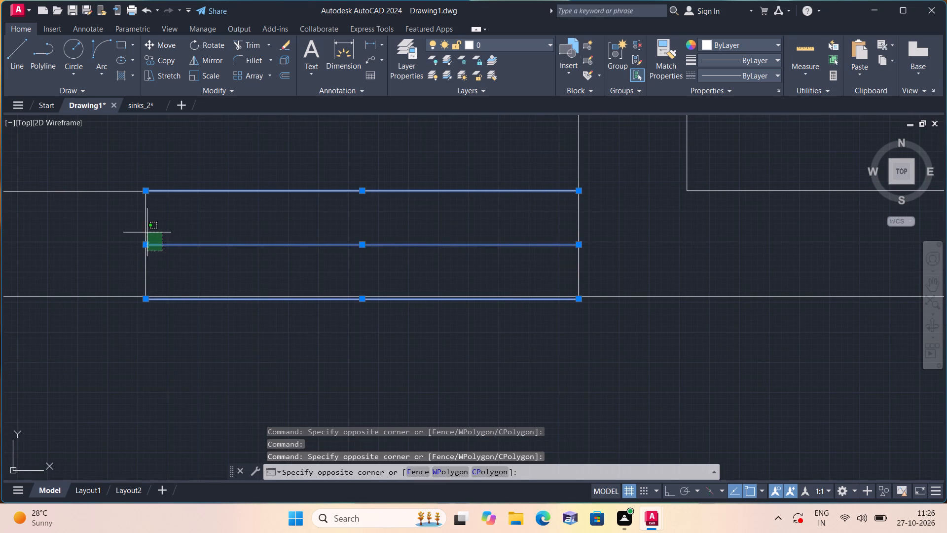
pyautogui.click(138, 229)
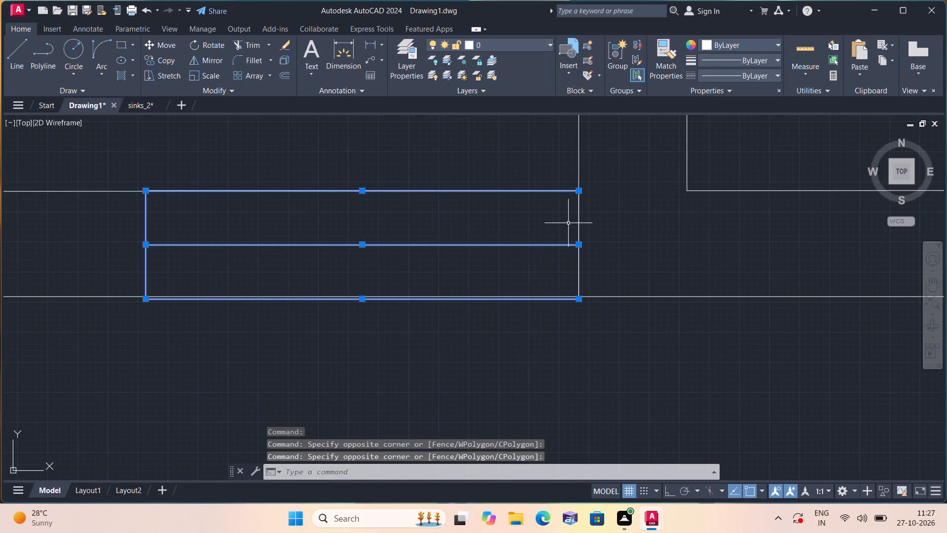
pyautogui.click(581, 222)
pyautogui.click(579, 218)
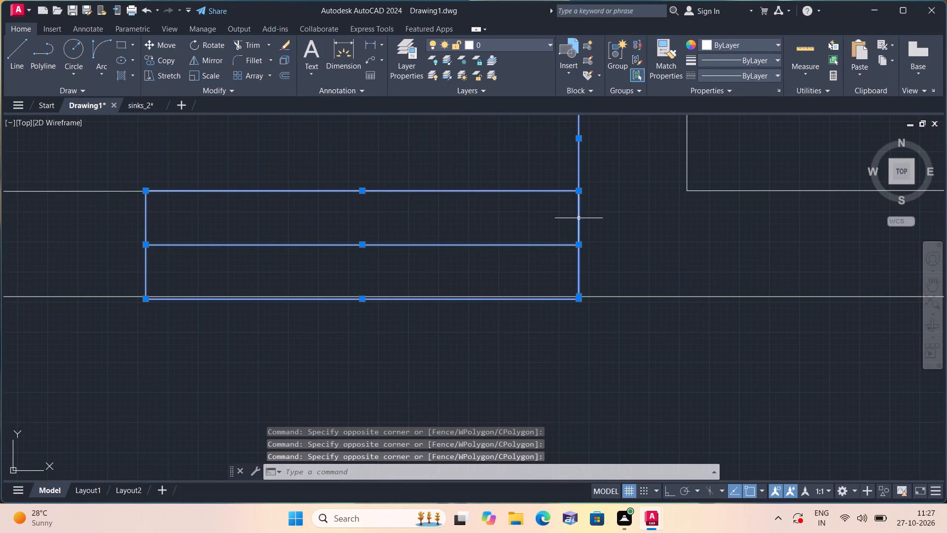
pyautogui.scroll(-4, 578, 221)
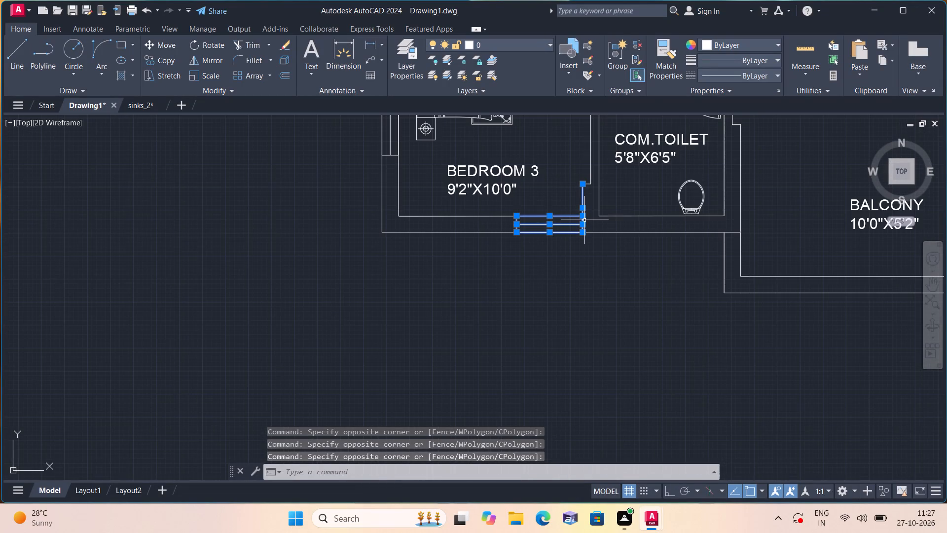
pyautogui.press('Delete')
# Redraw the short vertical wall line from the jog in Bedroom 3's east wall down to the outer south wall line.
pyautogui.press('l')
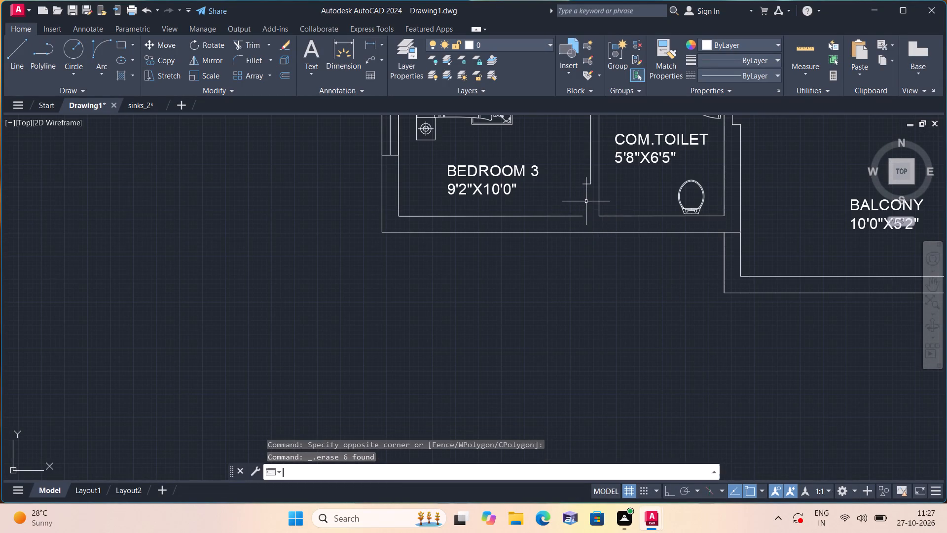
pyautogui.press('space')
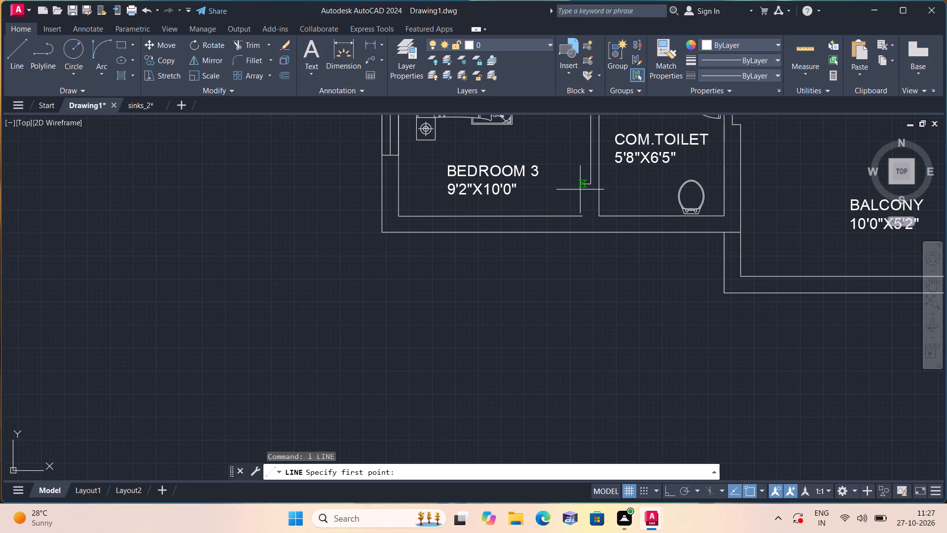
pyautogui.click(583, 185)
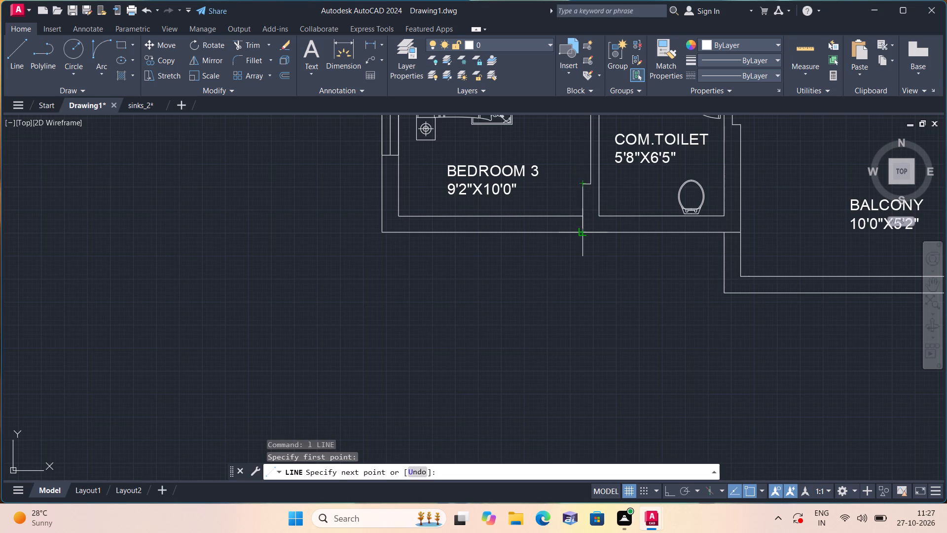
pyautogui.click(582, 232)
pyautogui.press('space')
# Draw a 3' by 9" horizontal window rectangle with lines in the empty area east of the plan, with Ortho on.
pyautogui.scroll(-2, 584, 250)
pyautogui.moveTo(590, 267); pyautogui.dragTo(463, 320, button='middle')
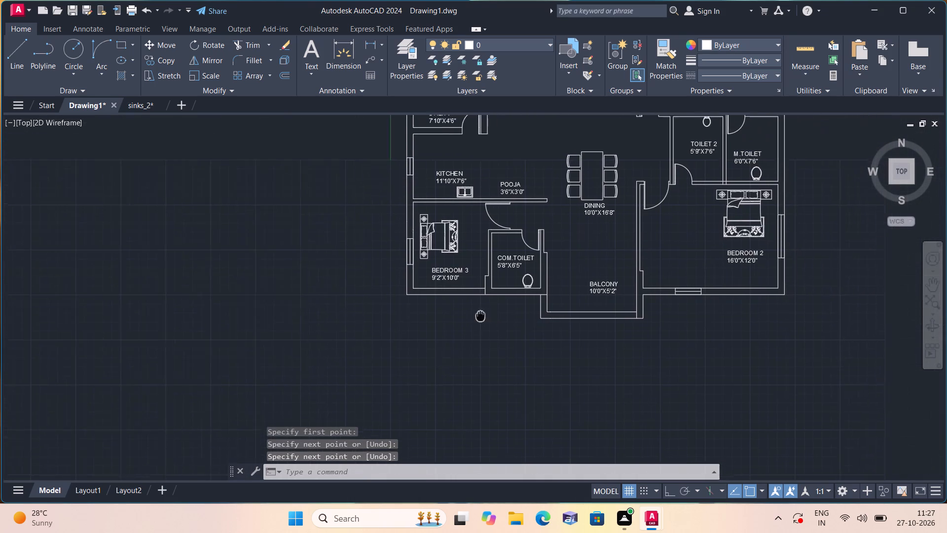
pyautogui.moveTo(463, 320); pyautogui.dragTo(443, 322, button='middle')
pyautogui.scroll(-2, 443, 322)
pyautogui.moveTo(510, 295); pyautogui.dragTo(370, 327, button='middle')
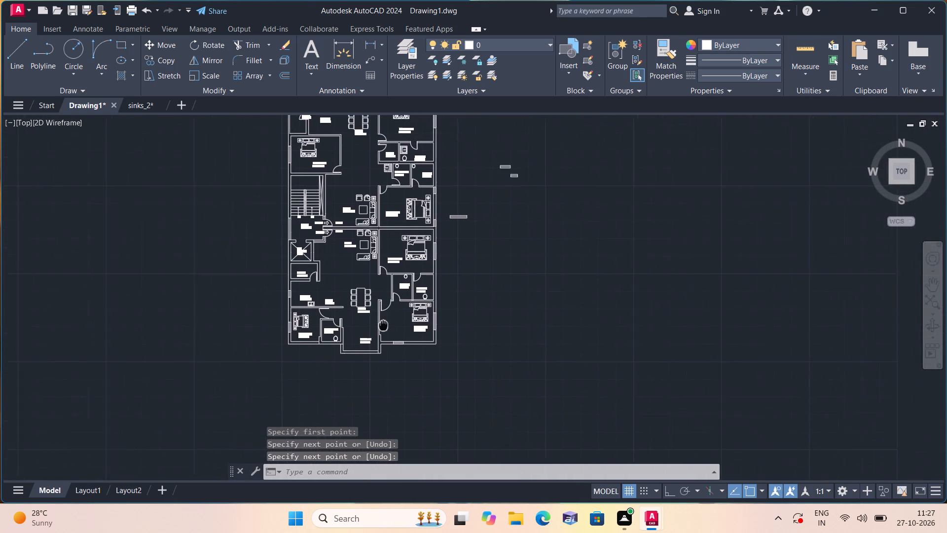
pyautogui.moveTo(370, 327); pyautogui.dragTo(365, 327, button='middle')
pyautogui.scroll(-1, 366, 327)
pyautogui.scroll(2, 458, 280)
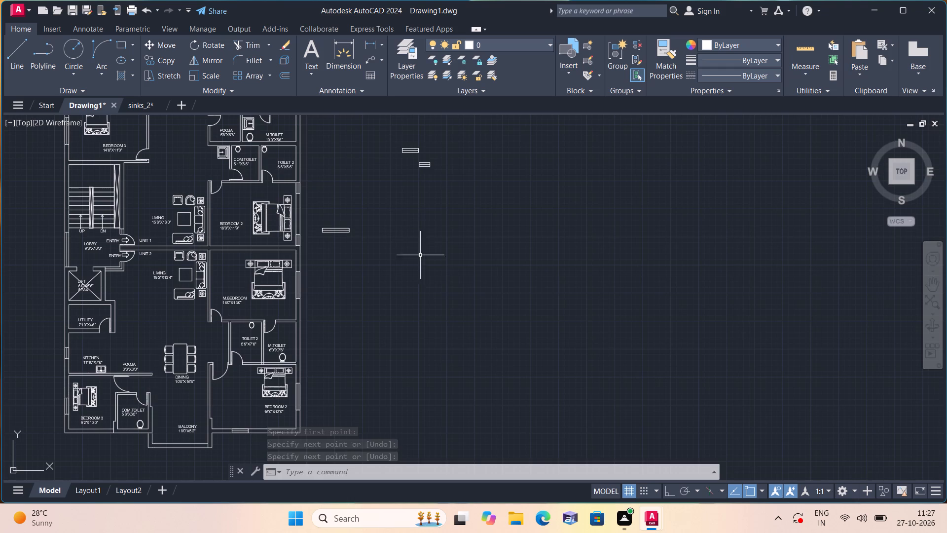
pyautogui.press('l')
pyautogui.press('space')
pyautogui.press('F8')
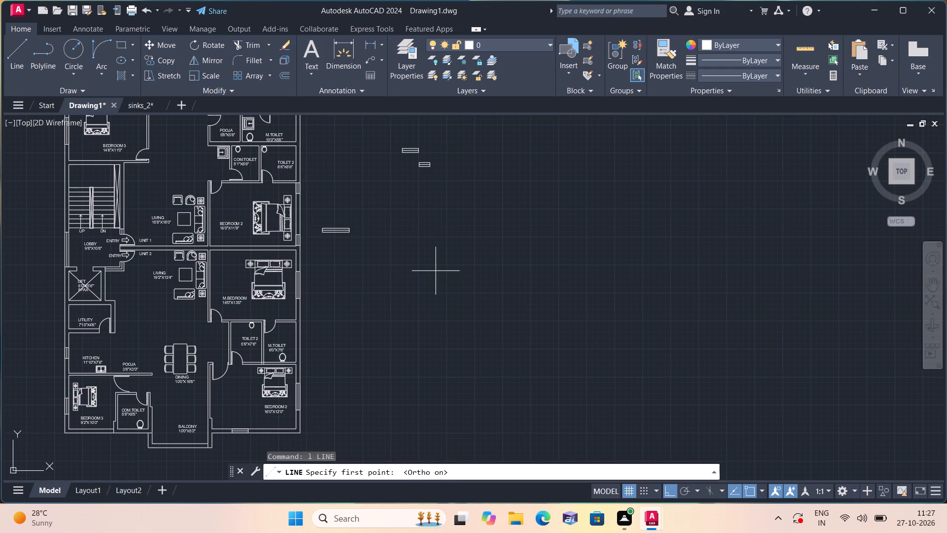
pyautogui.click(415, 264)
pyautogui.write("3'")
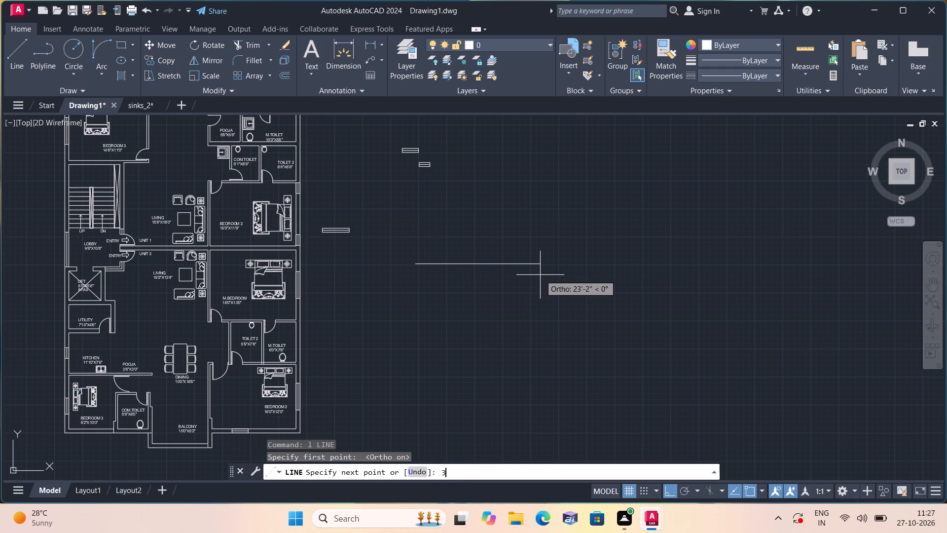
pyautogui.press('space')
pyautogui.write('9"')
pyautogui.press('space')
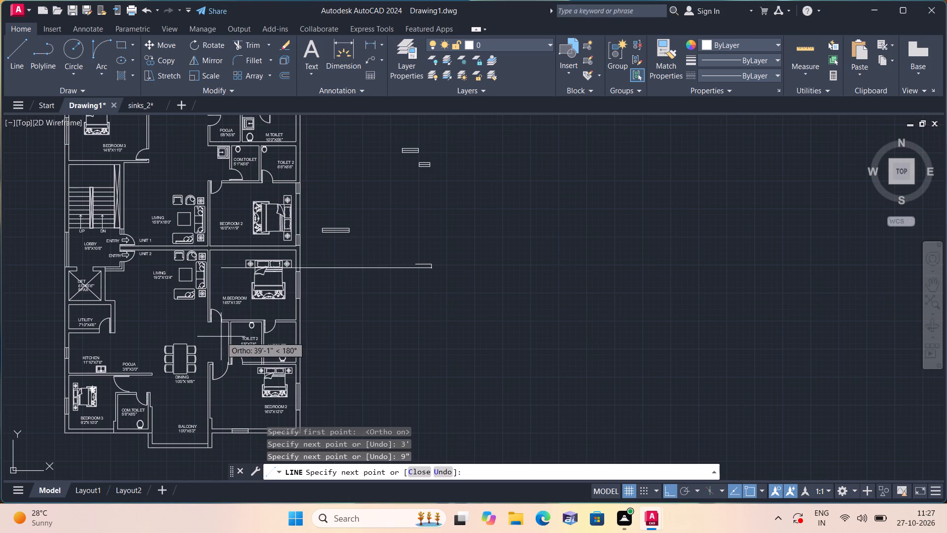
pyautogui.write("3'")
pyautogui.press('space')
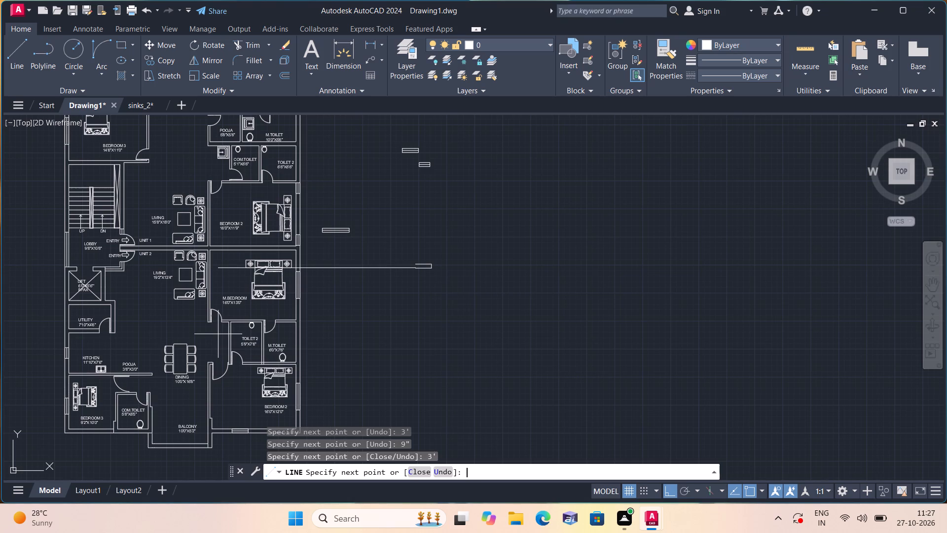
pyautogui.scroll(2, 437, 342)
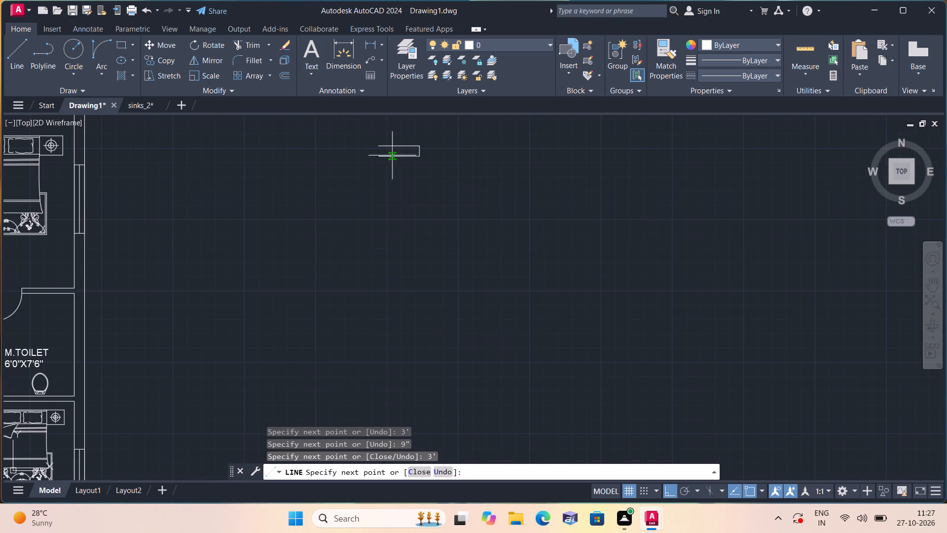
pyautogui.click(383, 144)
pyautogui.press('space')
# Draw the horizontal centre line of the new 3' window between the midpoints of its short sides.
pyautogui.scroll(3, 383, 146)
pyautogui.press('space')
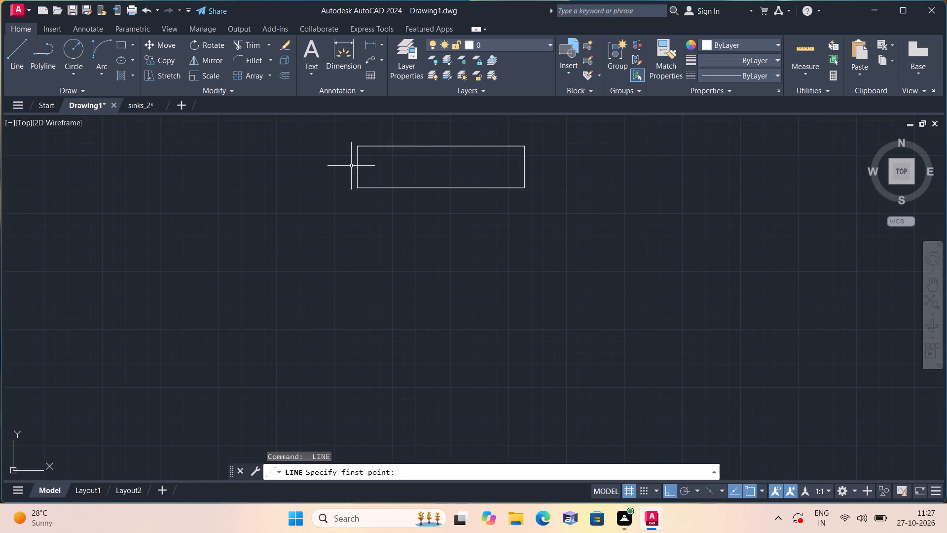
pyautogui.click(358, 165)
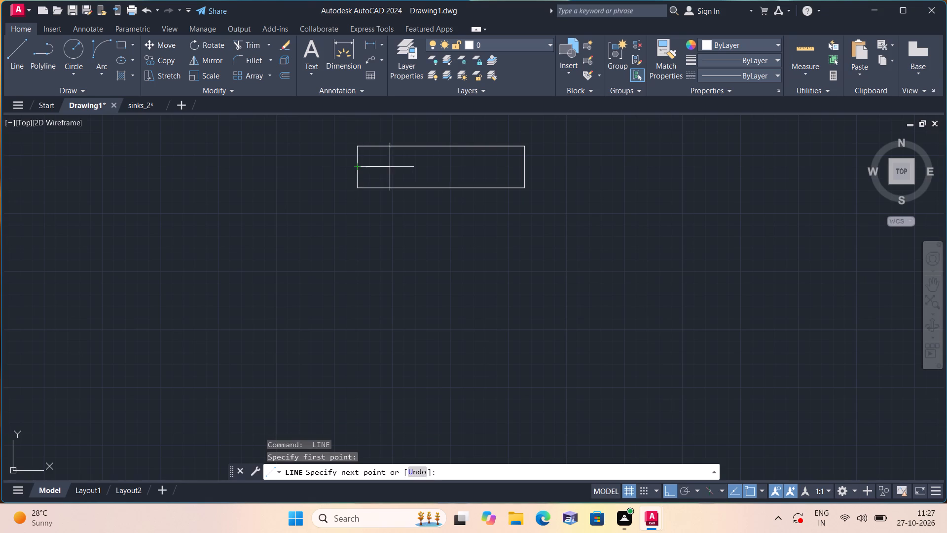
pyautogui.click(523, 167)
pyautogui.press('space')
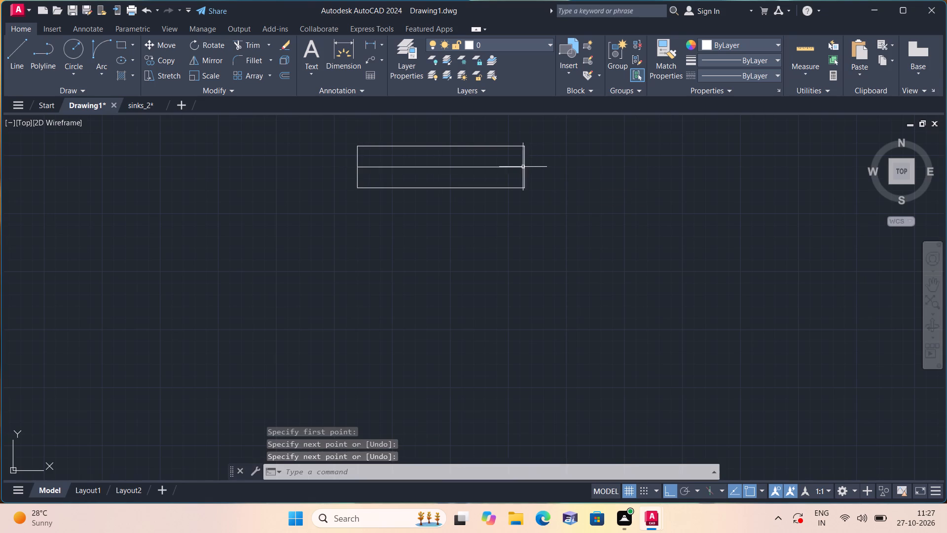
# Move the new 3' window by its northeast corner to the southeast inner corner of Unit 2's Bedroom 3, with Ortho off.
pyautogui.scroll(-2, 523, 167)
pyautogui.press('F8')
pyautogui.moveTo(551, 213); pyautogui.dragTo(533, 184)
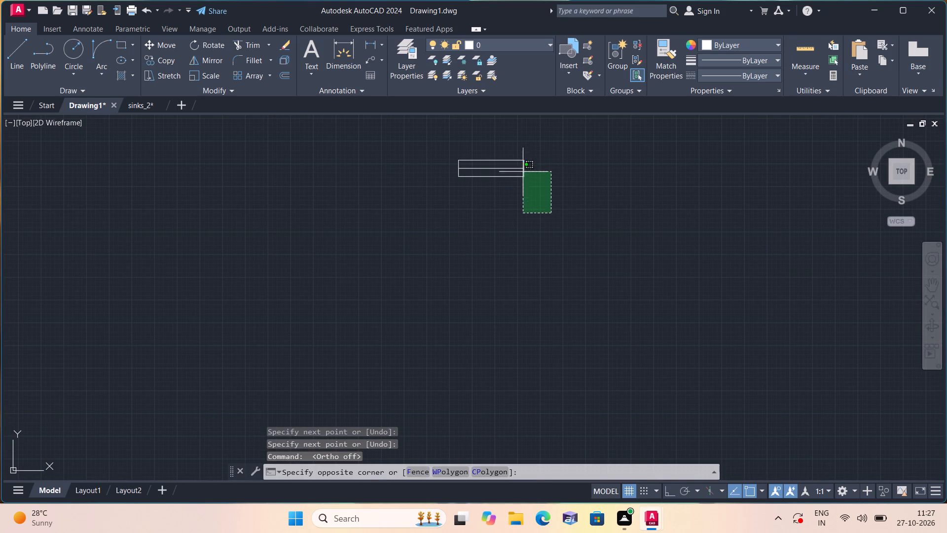
pyautogui.click(425, 133)
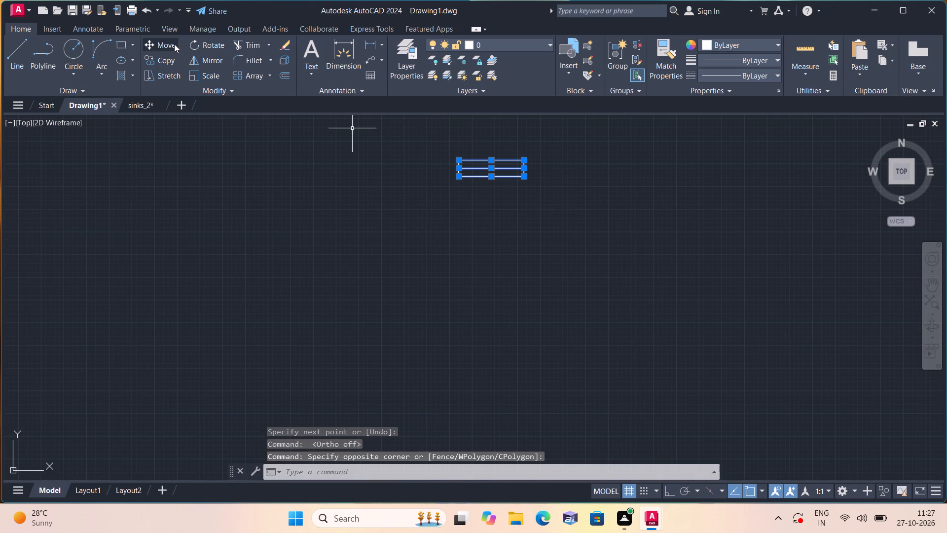
pyautogui.click(174, 44)
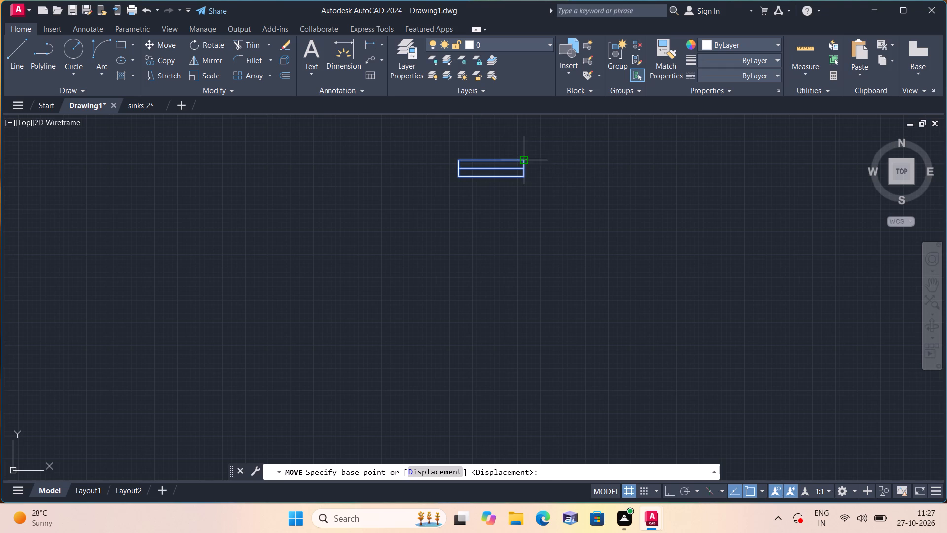
pyautogui.click(524, 160)
pyautogui.scroll(-3, 521, 187)
pyautogui.moveTo(486, 304); pyautogui.dragTo(594, 226, button='middle')
pyautogui.scroll(-2, 521, 279)
pyautogui.moveTo(441, 325); pyautogui.dragTo(760, 204, button='middle')
pyautogui.scroll(4, 601, 232)
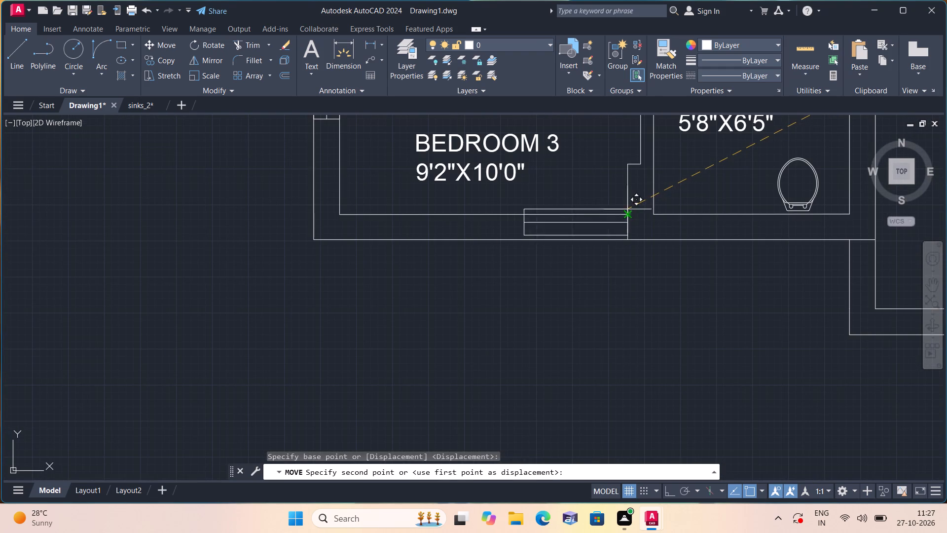
pyautogui.click(626, 215)
# Select the spare horizontal 5' and 3' window symbols lying east of the plan.
pyautogui.scroll(-1, 703, 272)
pyautogui.moveTo(701, 271); pyautogui.dragTo(610, 282, button='middle')
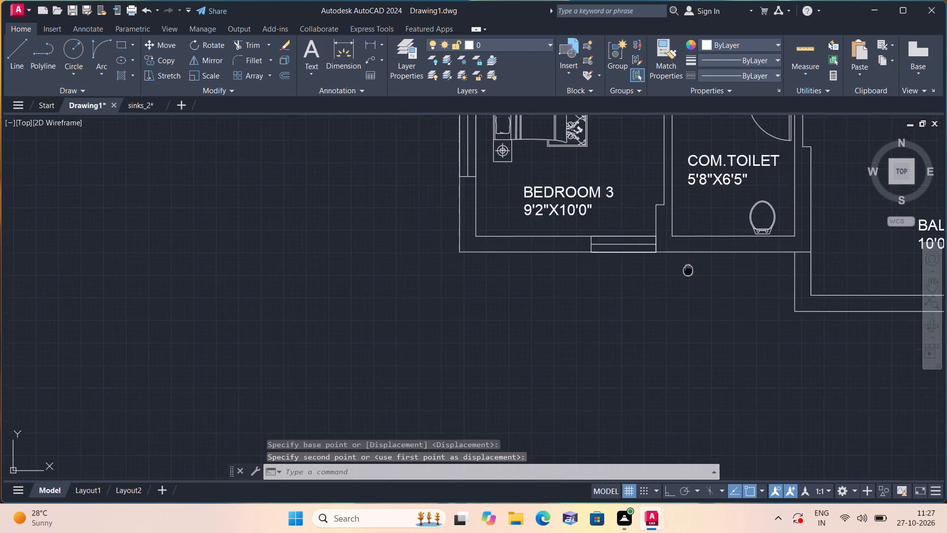
pyautogui.moveTo(610, 282); pyautogui.dragTo(533, 290, button='middle')
pyautogui.scroll(-2, 527, 292)
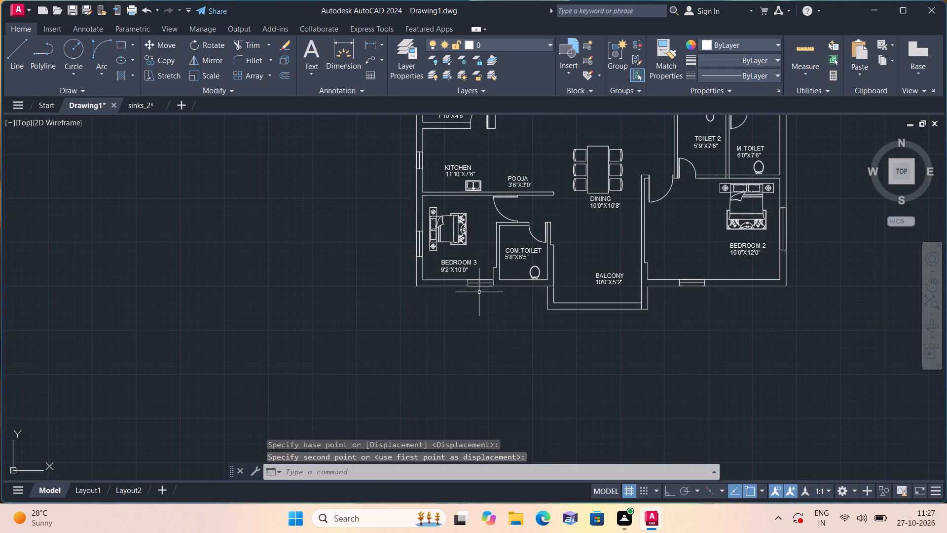
pyautogui.scroll(-1, 552, 283)
pyautogui.moveTo(620, 268); pyautogui.dragTo(620, 268, button='middle')
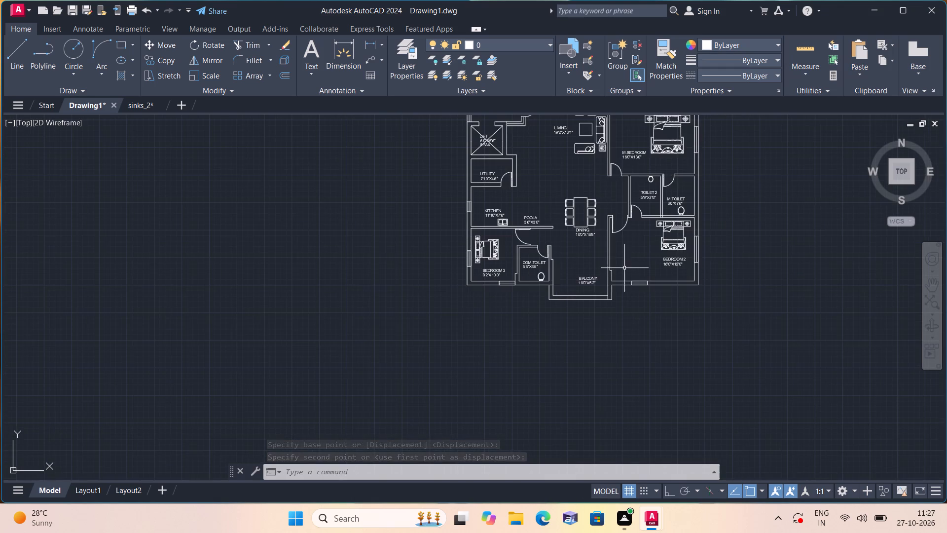
pyautogui.moveTo(620, 268); pyautogui.dragTo(483, 326, button='middle')
pyautogui.scroll(-1, 614, 268)
pyautogui.scroll(-1, 582, 232)
pyautogui.moveTo(582, 232); pyautogui.dragTo(558, 275, button='middle')
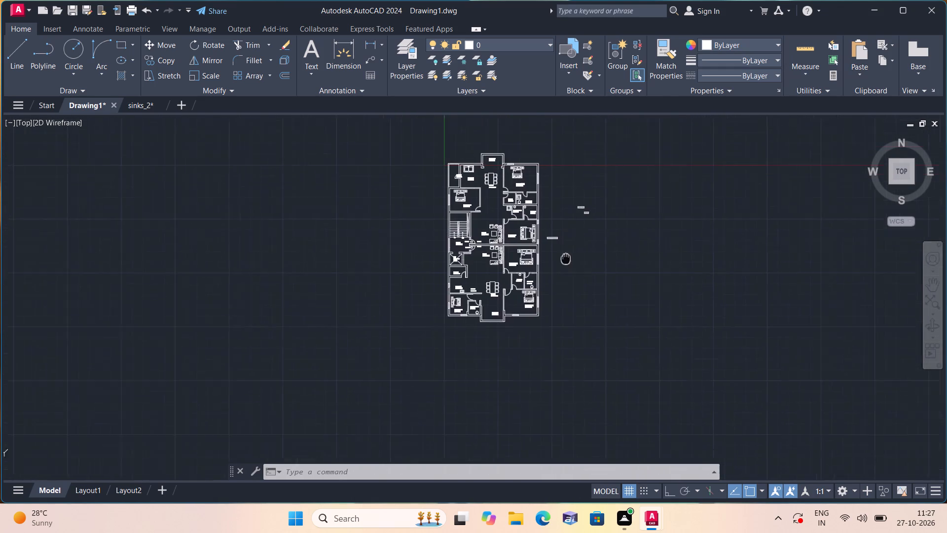
pyautogui.moveTo(558, 275); pyautogui.dragTo(528, 322, button='middle')
pyautogui.scroll(2, 565, 263)
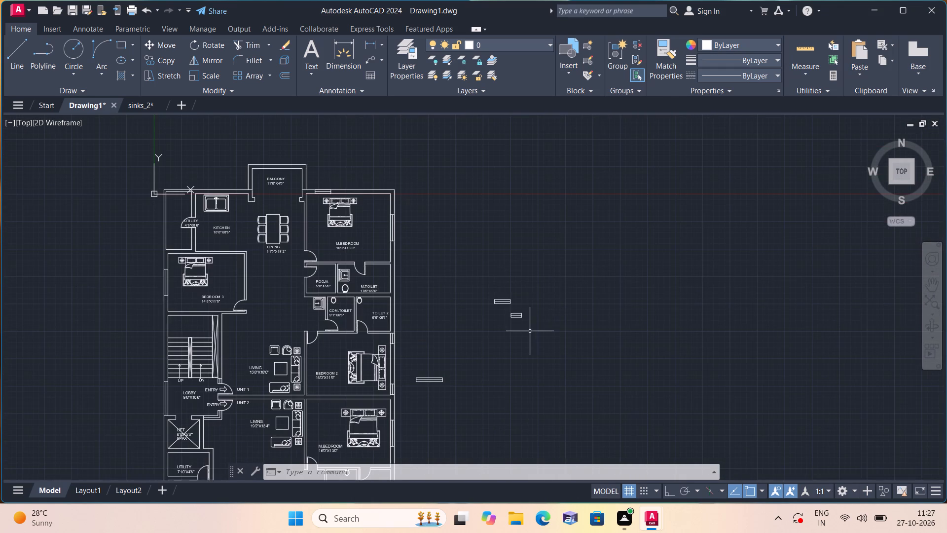
pyautogui.scroll(1, 451, 327)
pyautogui.moveTo(436, 388); pyautogui.dragTo(446, 328, button='middle')
pyautogui.moveTo(463, 379); pyautogui.dragTo(439, 348)
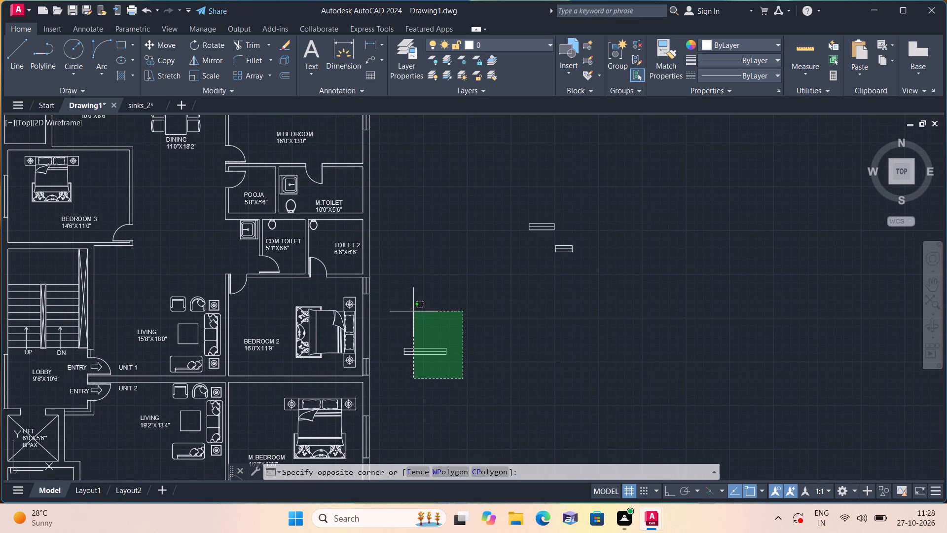
pyautogui.click(392, 304)
pyautogui.scroll(2, 556, 234)
pyautogui.moveTo(559, 240); pyautogui.dragTo(547, 216)
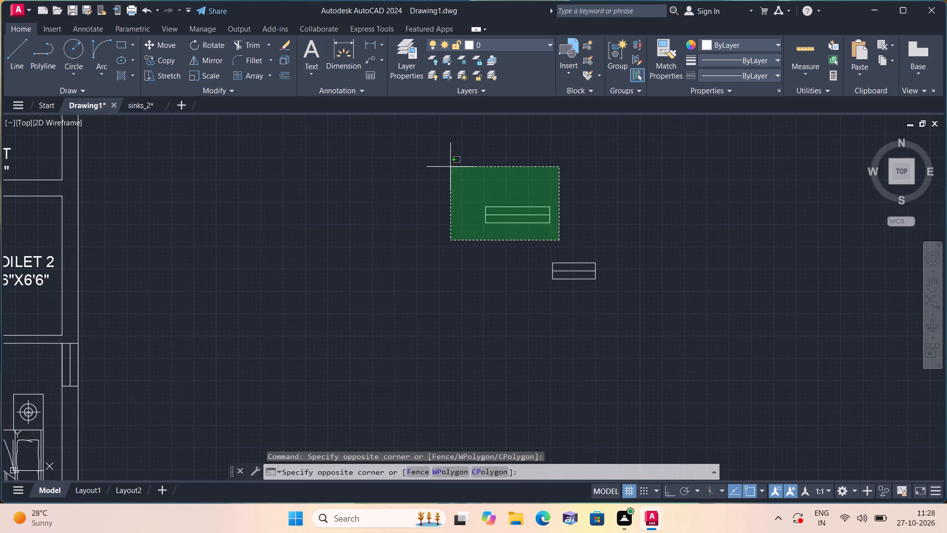
pyautogui.click(449, 167)
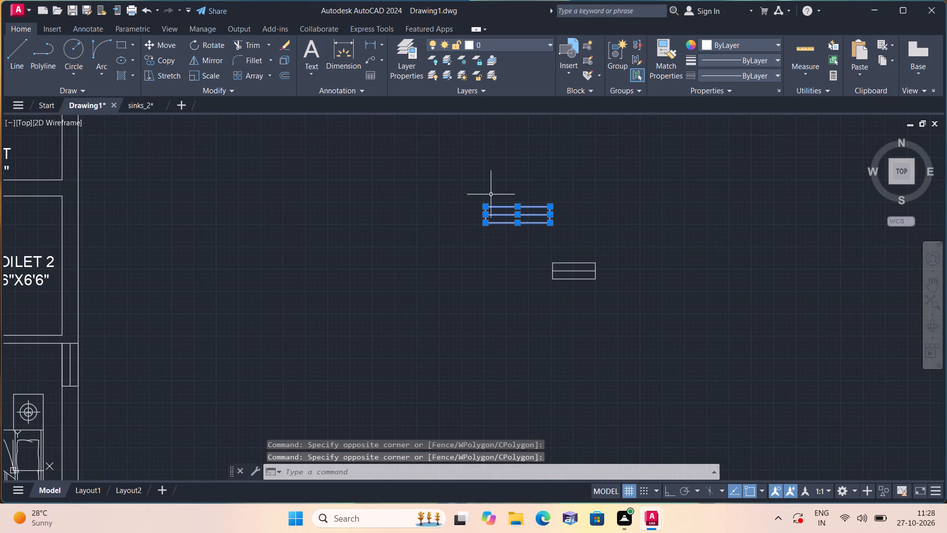
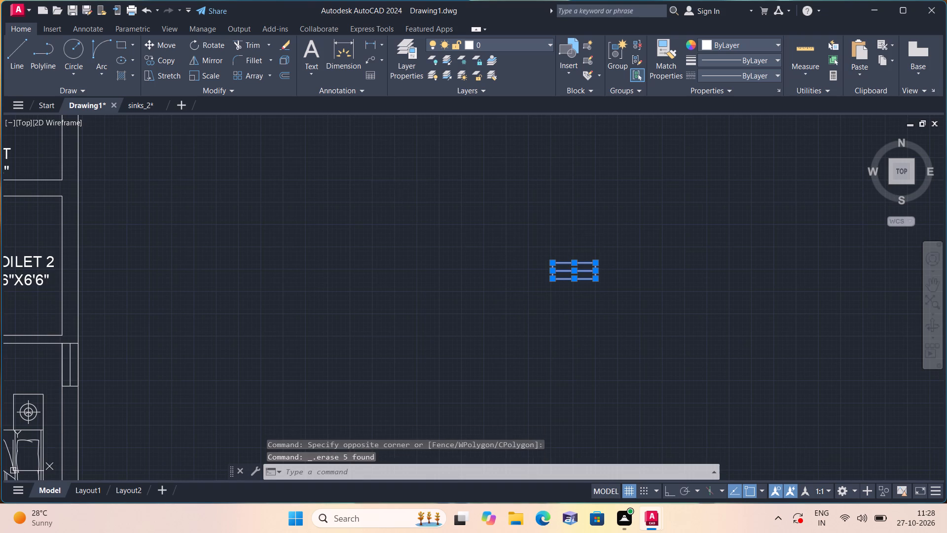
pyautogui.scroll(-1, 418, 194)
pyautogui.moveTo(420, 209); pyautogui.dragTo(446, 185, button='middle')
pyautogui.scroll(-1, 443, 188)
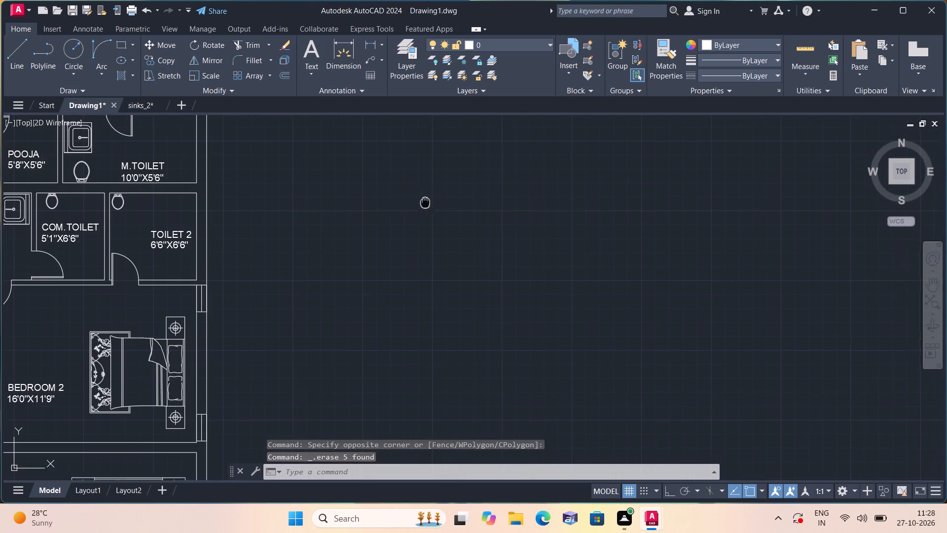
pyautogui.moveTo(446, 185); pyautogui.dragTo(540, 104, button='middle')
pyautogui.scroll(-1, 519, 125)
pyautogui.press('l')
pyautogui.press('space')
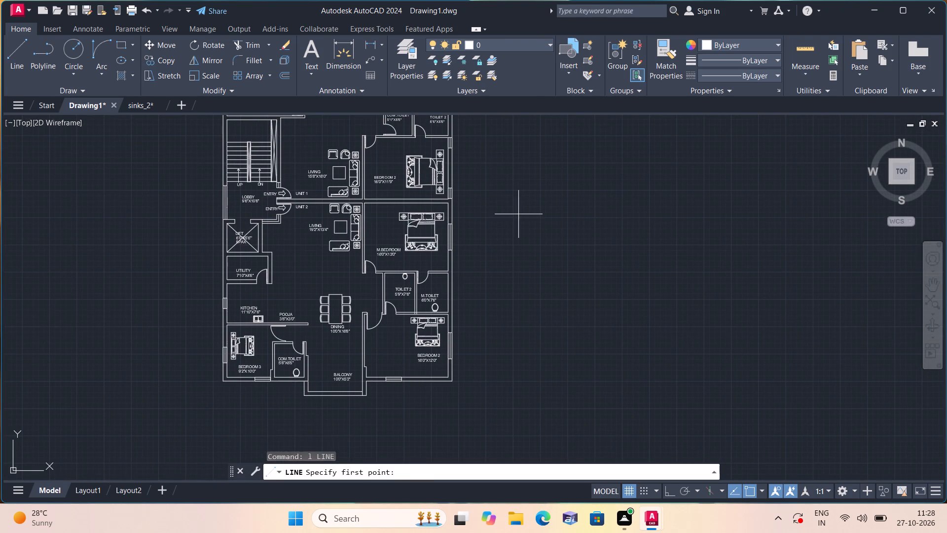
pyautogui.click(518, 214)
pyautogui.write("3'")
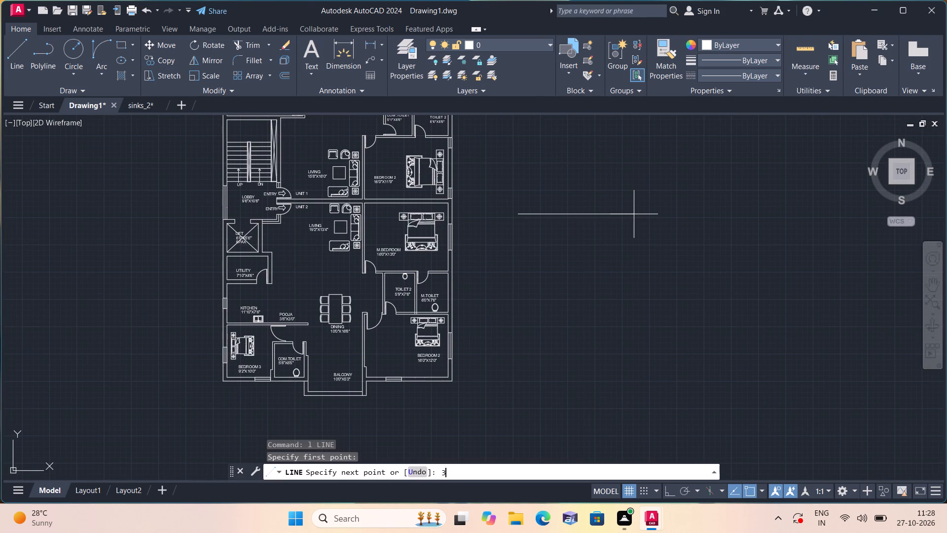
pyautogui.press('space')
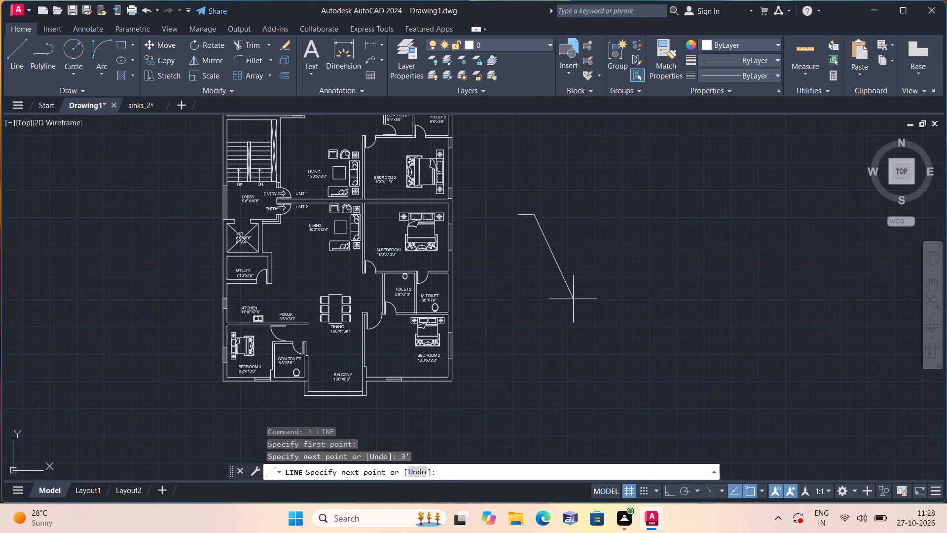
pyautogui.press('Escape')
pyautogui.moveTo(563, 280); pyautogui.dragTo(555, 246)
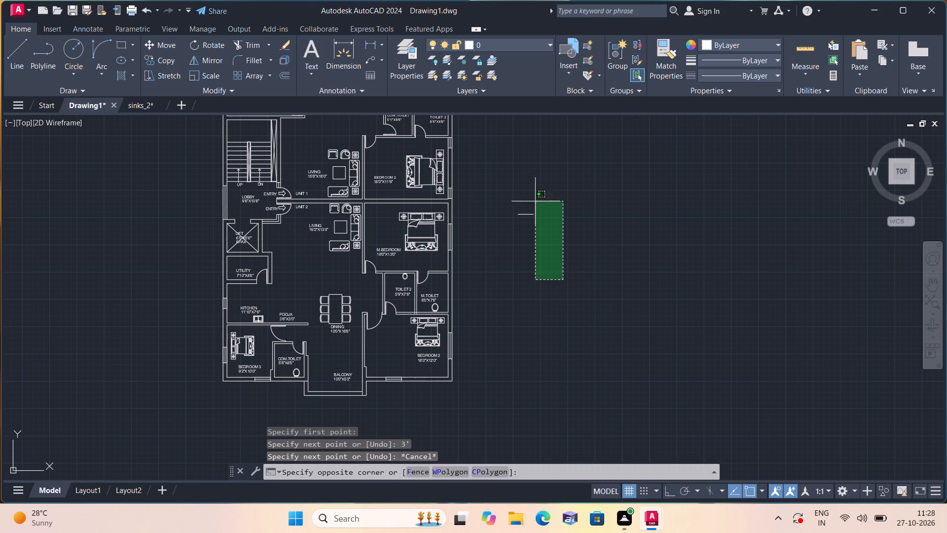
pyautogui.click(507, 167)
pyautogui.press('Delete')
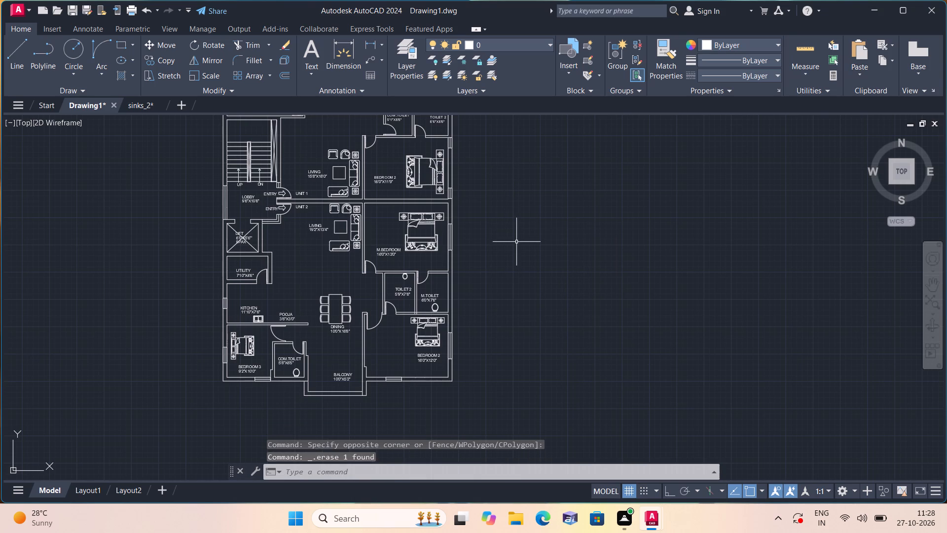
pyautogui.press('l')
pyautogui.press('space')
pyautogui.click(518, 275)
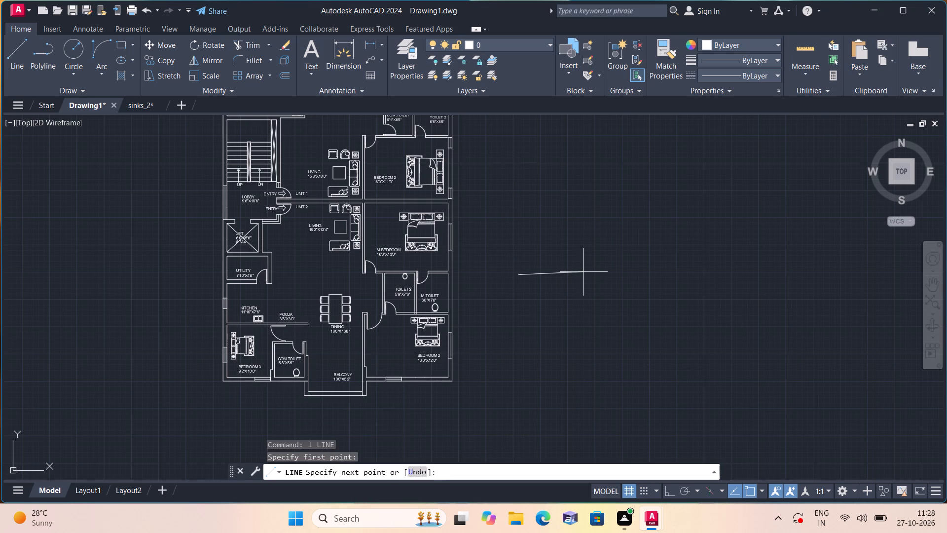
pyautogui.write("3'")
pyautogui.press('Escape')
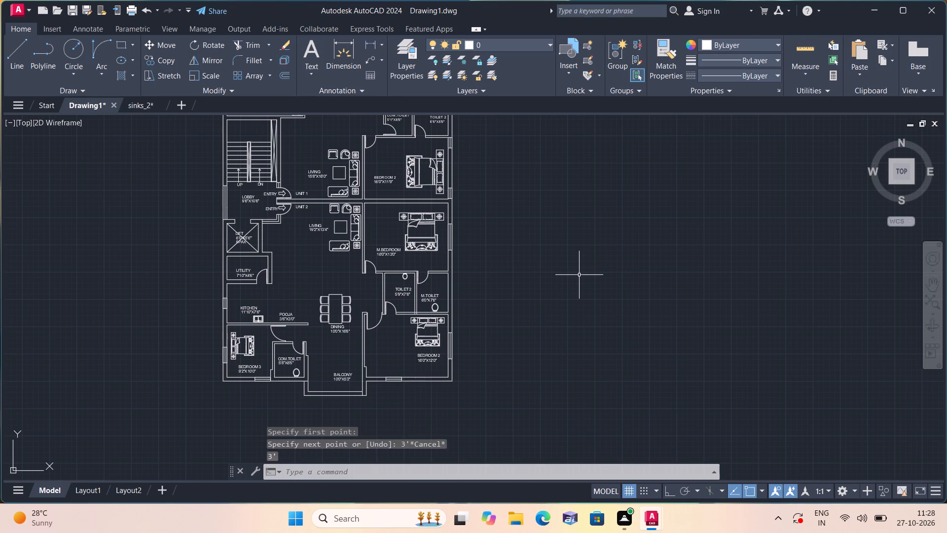
# Draw a 3' by 9" horizontal window rectangle with lines in the empty area east of the plan, with Ortho on.
pyautogui.press('F8')
pyautogui.press('l')
pyautogui.press('space')
pyautogui.click(553, 287)
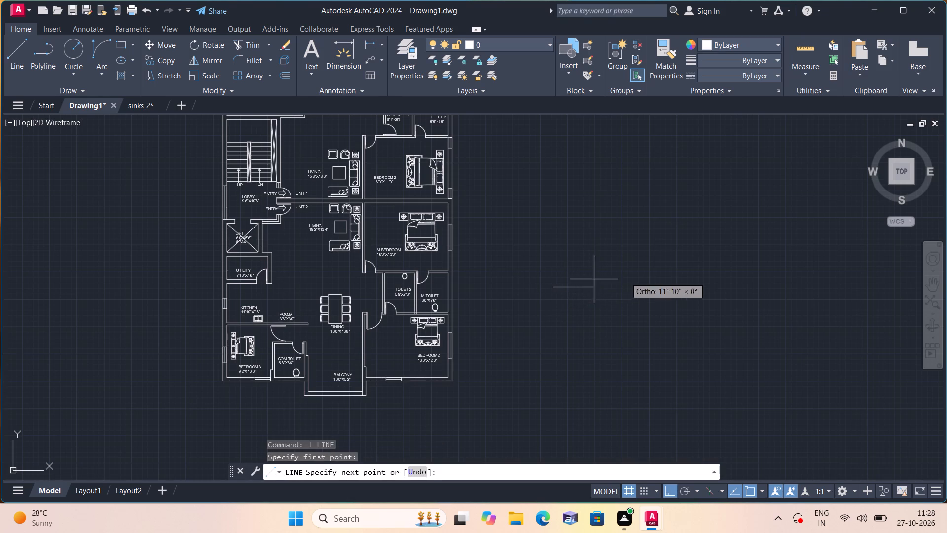
pyautogui.write("3'")
pyautogui.press('space')
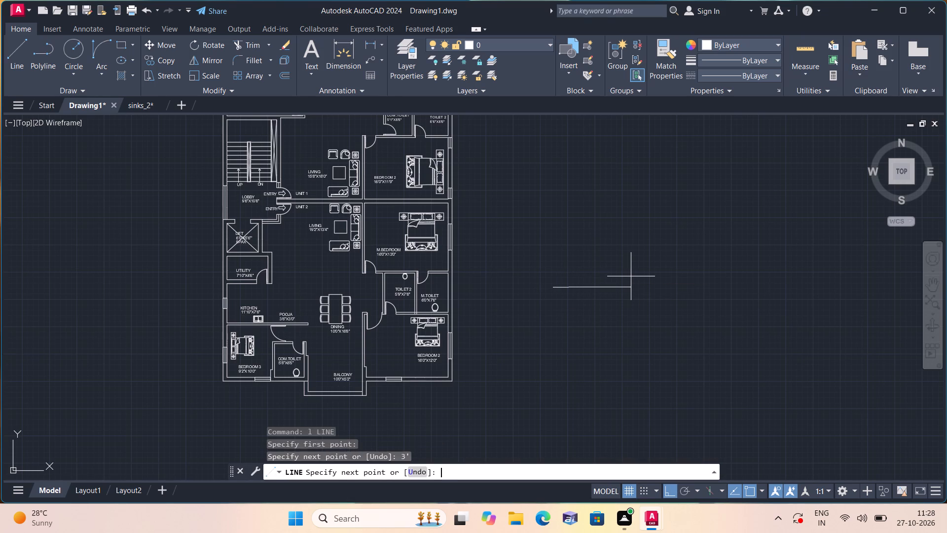
pyautogui.write('9"')
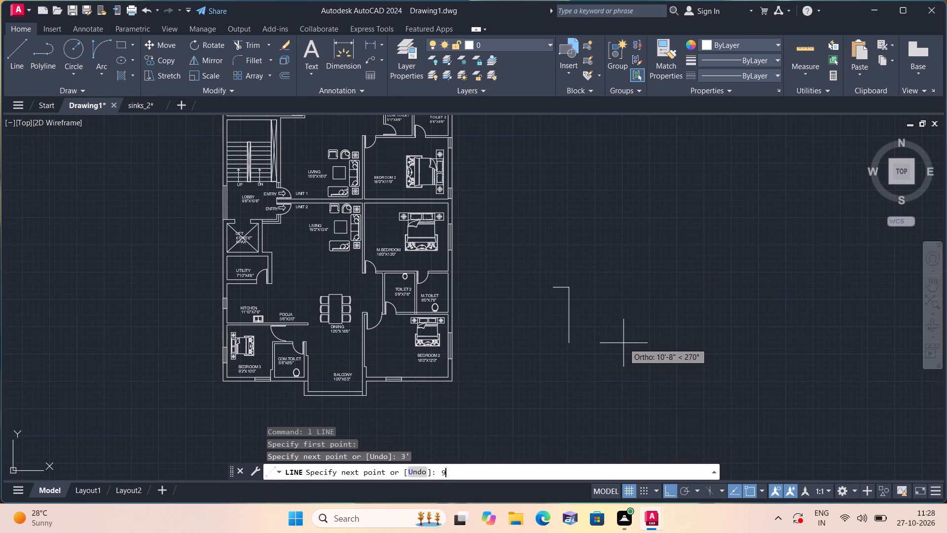
pyautogui.press('space')
pyautogui.write("3'")
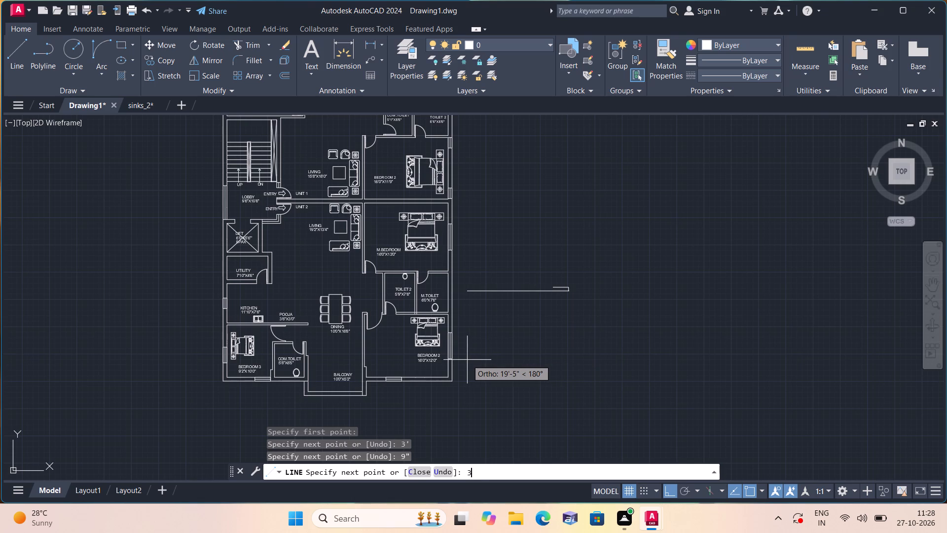
pyautogui.press('space')
pyautogui.write('9"')
pyautogui.press('space')
pyautogui.press('space')
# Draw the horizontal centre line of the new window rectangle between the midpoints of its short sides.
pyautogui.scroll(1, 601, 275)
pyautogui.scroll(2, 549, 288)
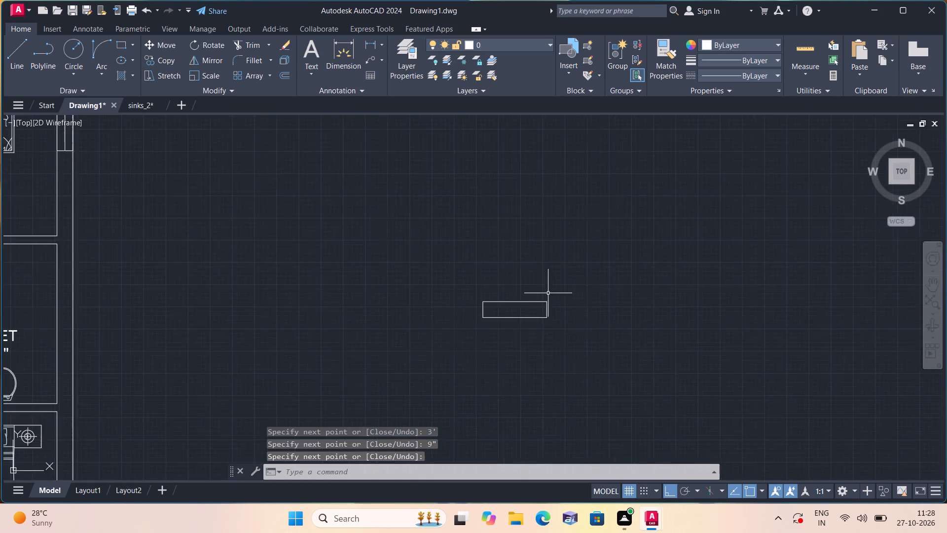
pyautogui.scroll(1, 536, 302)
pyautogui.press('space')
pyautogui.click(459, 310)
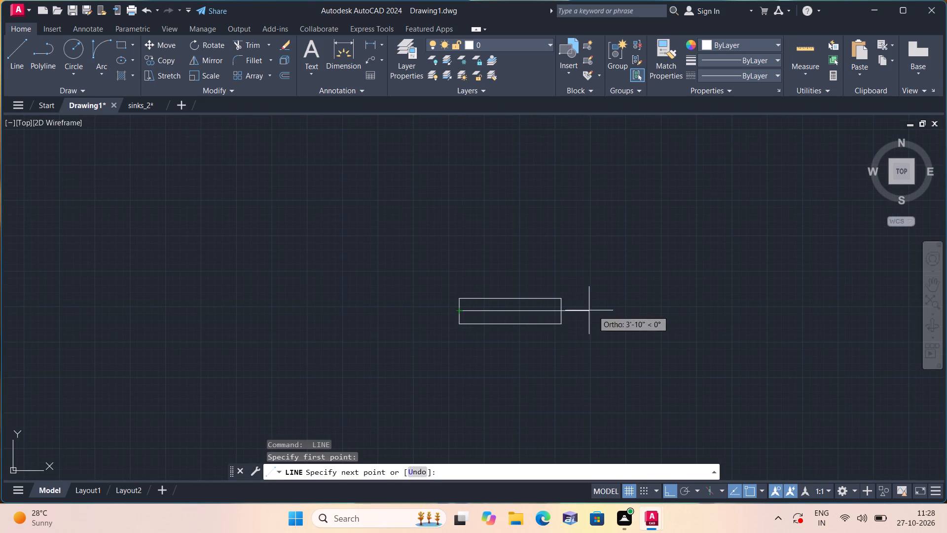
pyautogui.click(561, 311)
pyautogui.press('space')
# Draw a 3' by 9" vertical window rectangle with lines in the empty area northeast of the horizontal one.
pyautogui.scroll(-2, 561, 310)
pyautogui.press('space')
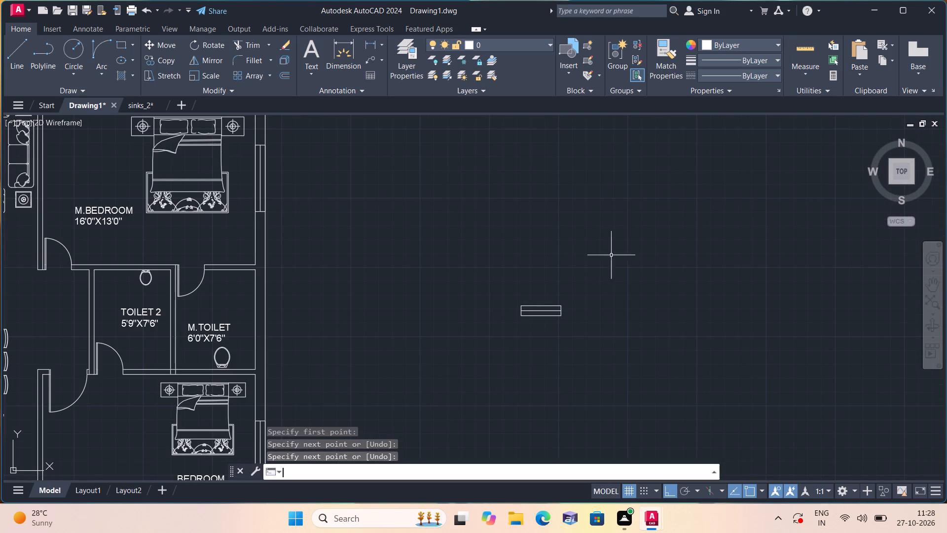
pyautogui.click(635, 225)
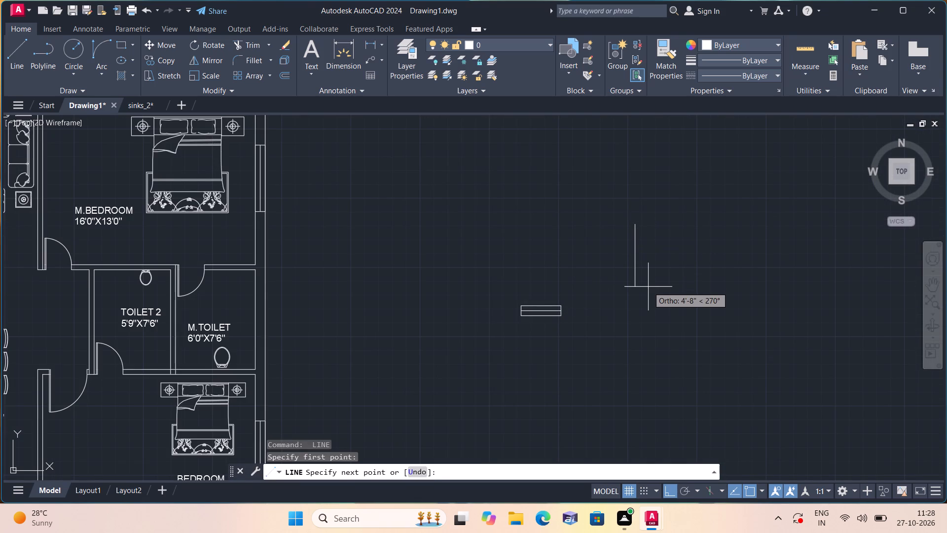
pyautogui.write("3'")
pyautogui.press('space')
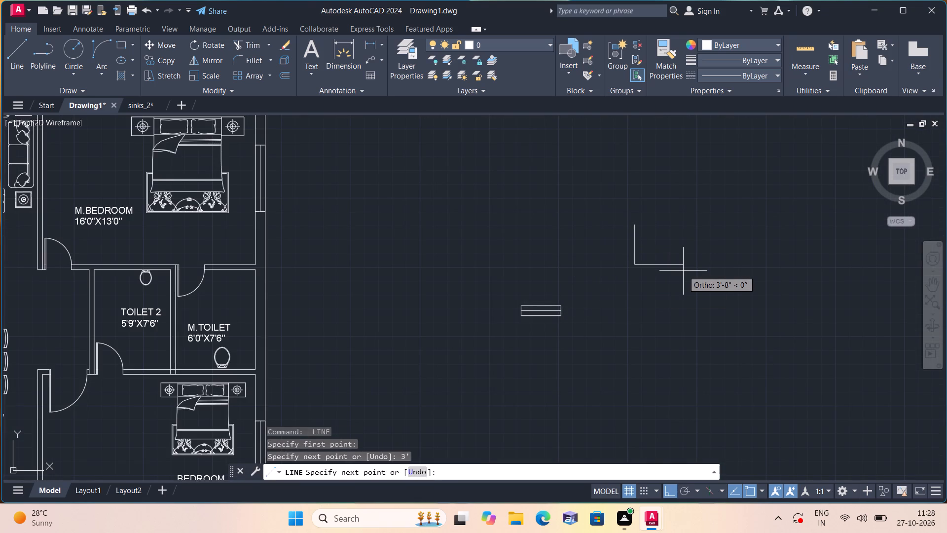
pyautogui.write('9"')
pyautogui.press('space')
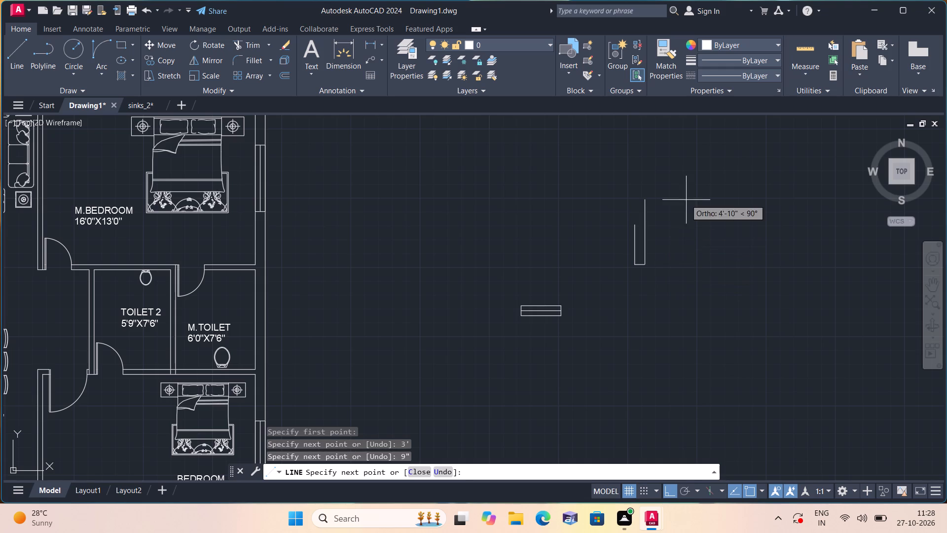
pyautogui.write("3'")
pyautogui.press('space')
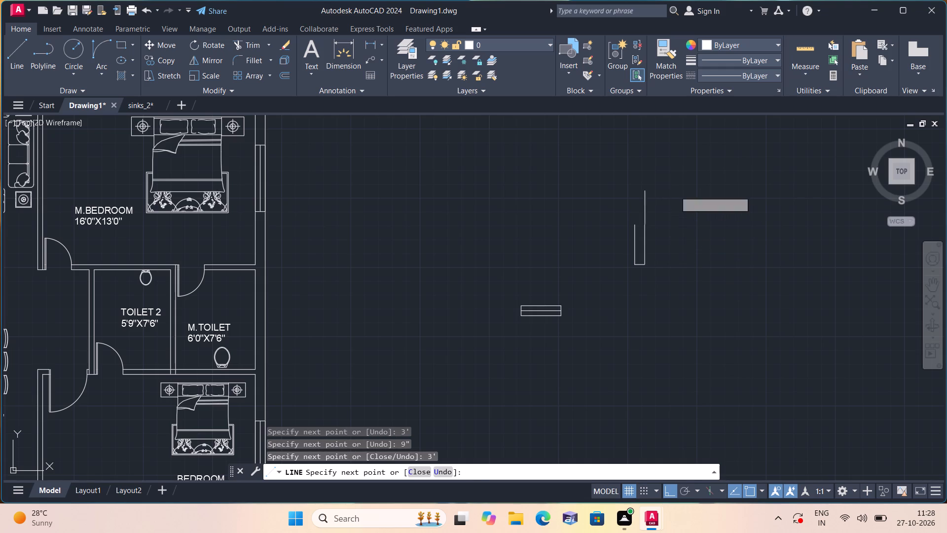
pyautogui.click(636, 226)
pyautogui.press('space')
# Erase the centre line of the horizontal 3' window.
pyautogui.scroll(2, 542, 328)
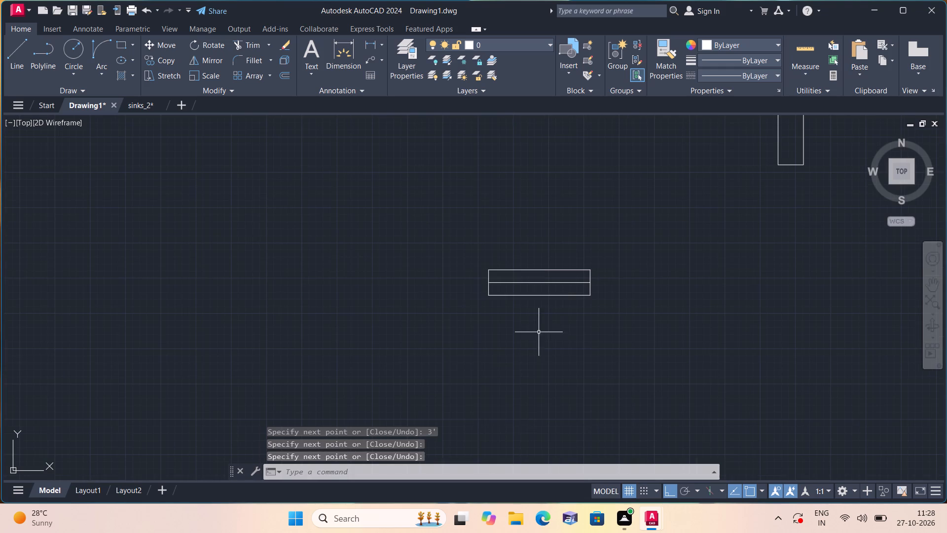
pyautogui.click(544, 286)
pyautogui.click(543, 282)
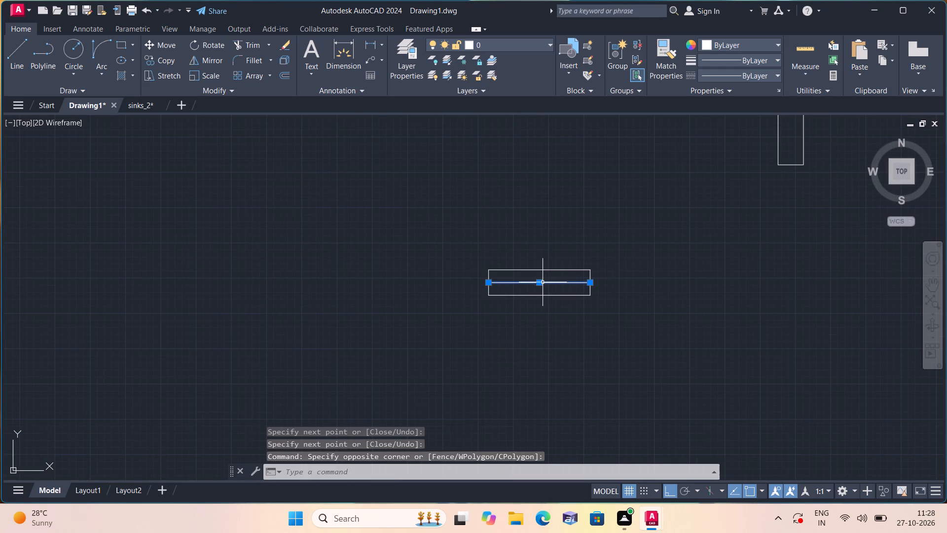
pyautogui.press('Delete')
# Move the horizontal 3' by 9" rectangle by its northeast corner to the southeast inner corner of Unit 2's Com. Toilet, with Ortho off.
pyautogui.moveTo(622, 324); pyautogui.dragTo(612, 311)
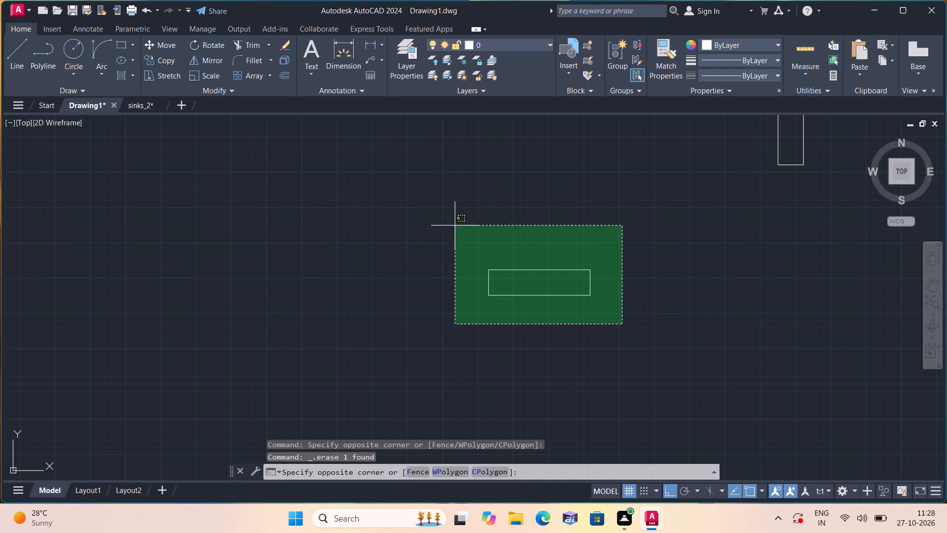
pyautogui.click(432, 213)
pyautogui.click(173, 43)
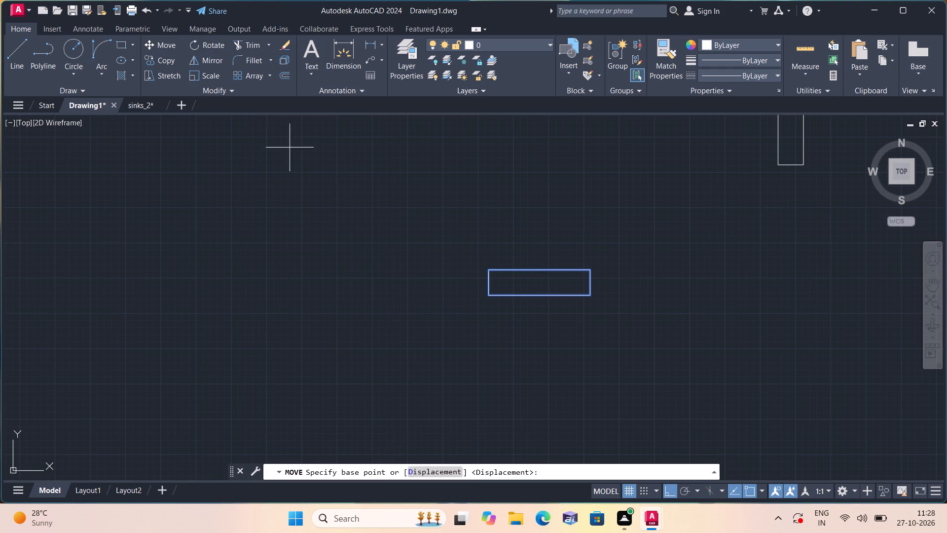
pyautogui.click(591, 269)
pyautogui.scroll(-1, 551, 290)
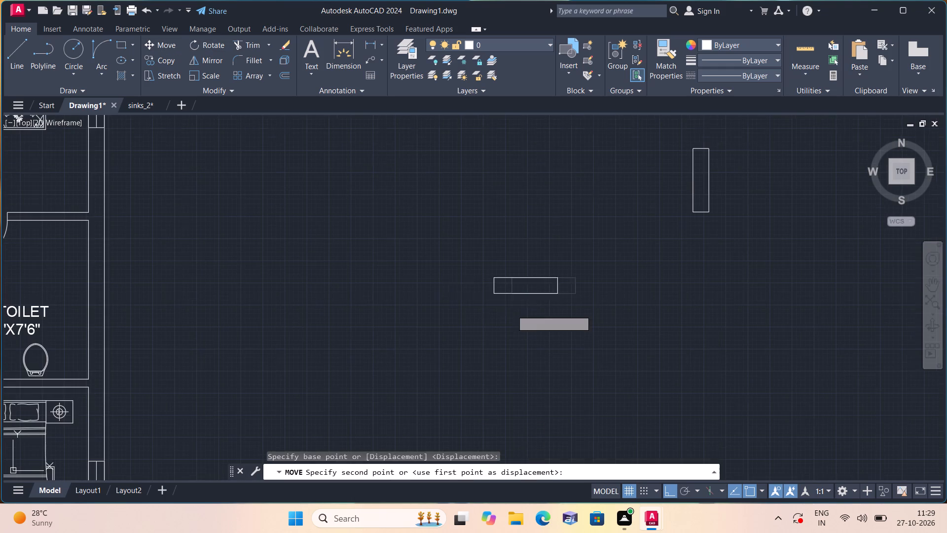
pyautogui.press('F8')
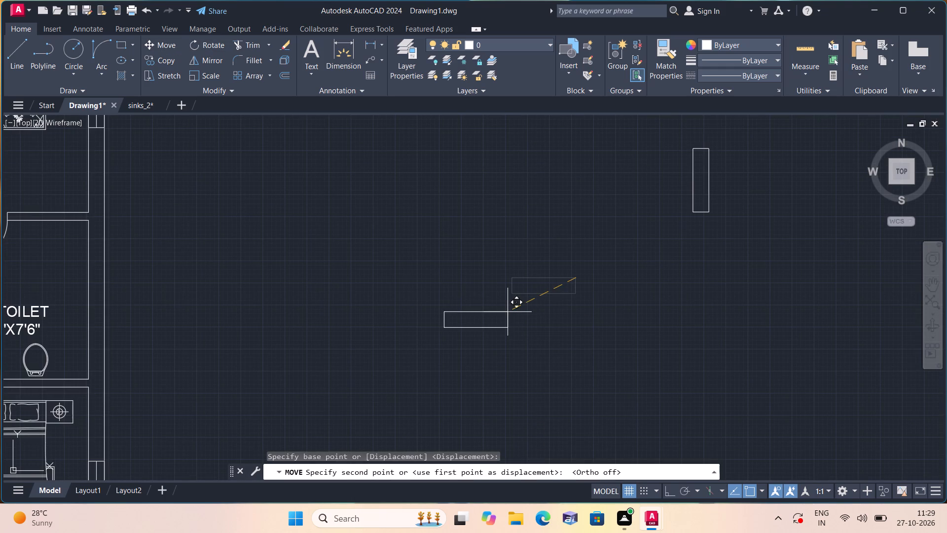
pyautogui.moveTo(420, 327); pyautogui.dragTo(417, 323, button='middle')
pyautogui.scroll(-1, 419, 327)
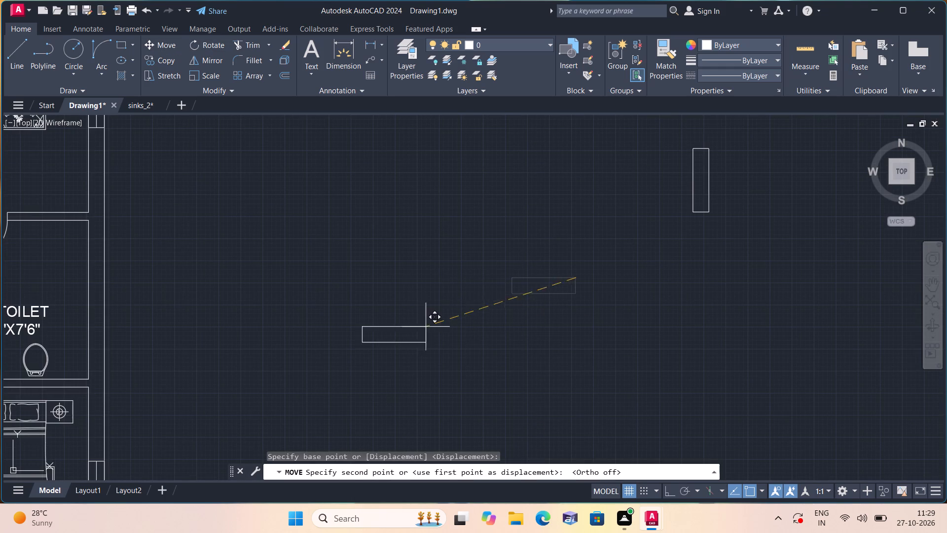
pyautogui.moveTo(417, 323); pyautogui.dragTo(557, 196, button='middle')
pyautogui.scroll(-1, 467, 269)
pyautogui.scroll(1, 210, 341)
pyautogui.scroll(1, 153, 365)
pyautogui.moveTo(150, 363); pyautogui.dragTo(158, 358, button='middle')
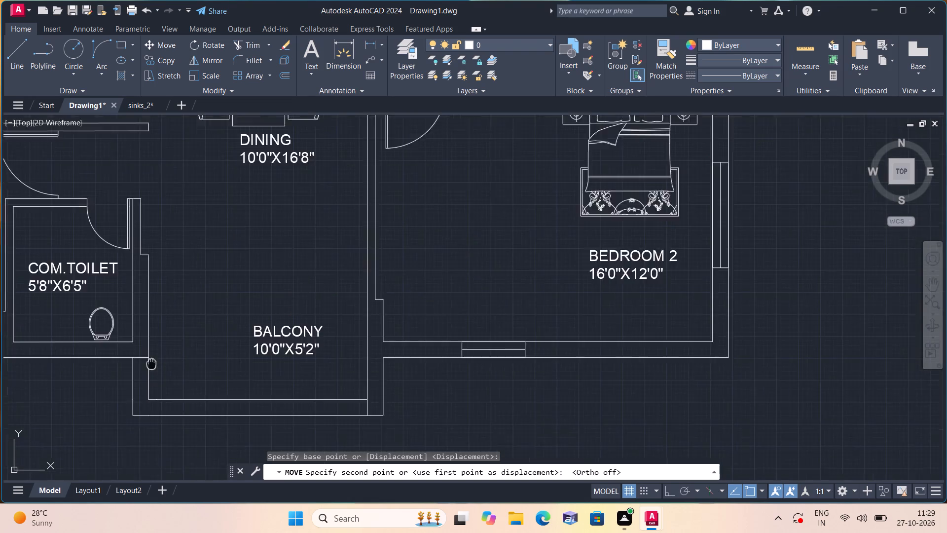
pyautogui.moveTo(158, 358); pyautogui.dragTo(413, 248, button='middle')
pyautogui.scroll(2, 414, 247)
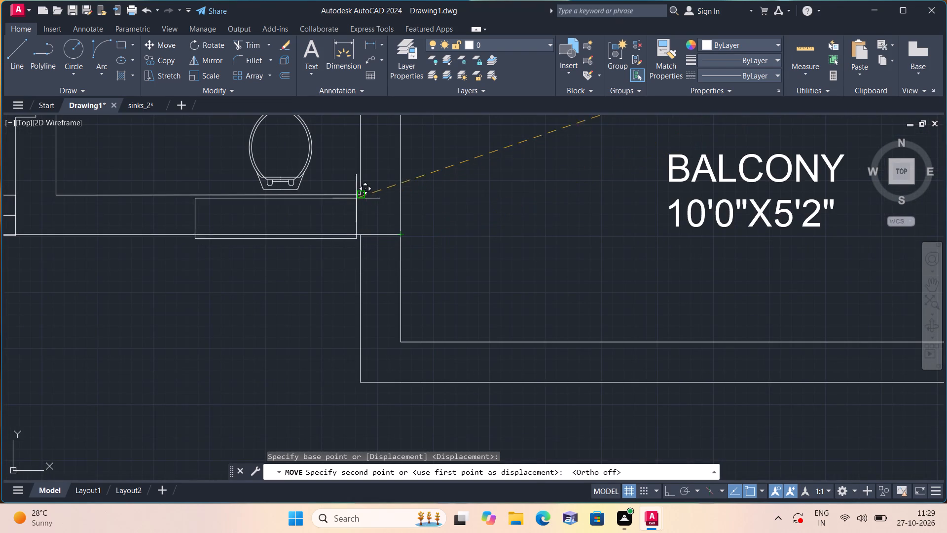
pyautogui.click(358, 195)
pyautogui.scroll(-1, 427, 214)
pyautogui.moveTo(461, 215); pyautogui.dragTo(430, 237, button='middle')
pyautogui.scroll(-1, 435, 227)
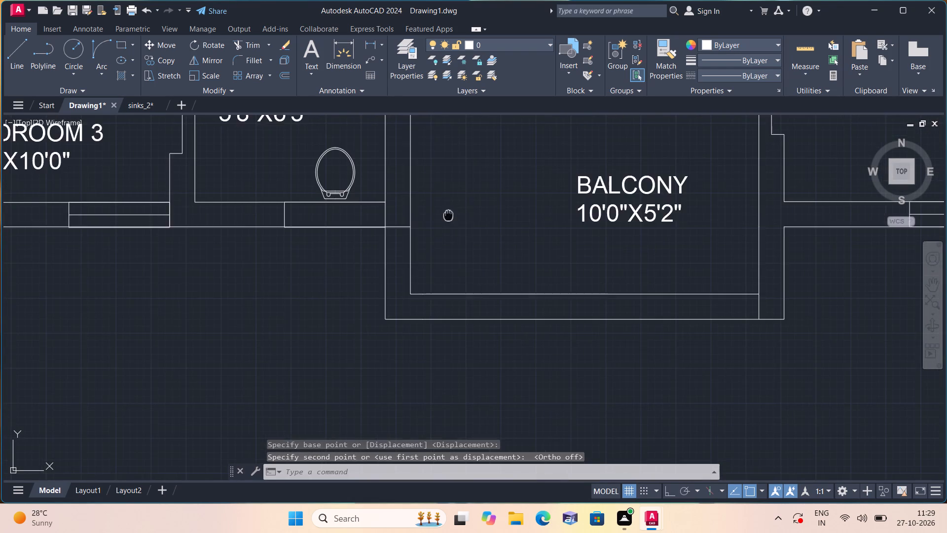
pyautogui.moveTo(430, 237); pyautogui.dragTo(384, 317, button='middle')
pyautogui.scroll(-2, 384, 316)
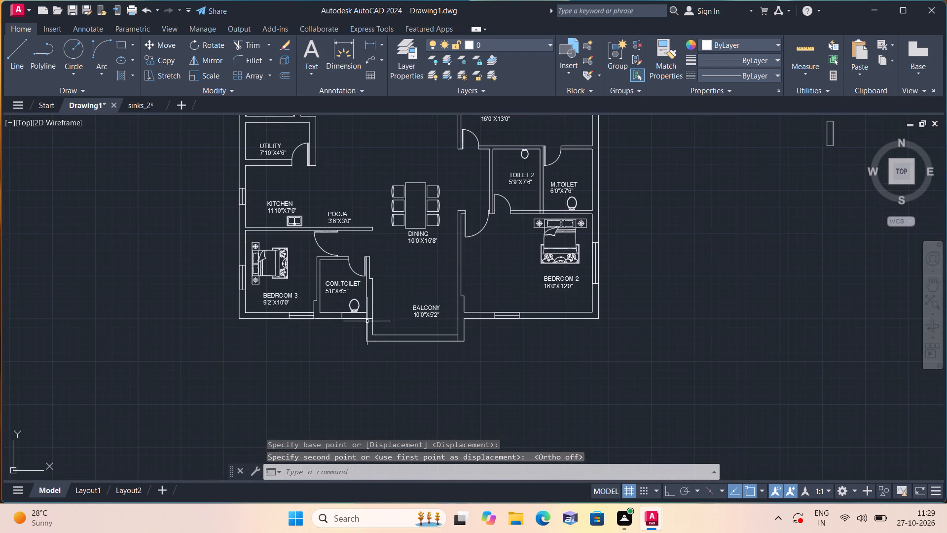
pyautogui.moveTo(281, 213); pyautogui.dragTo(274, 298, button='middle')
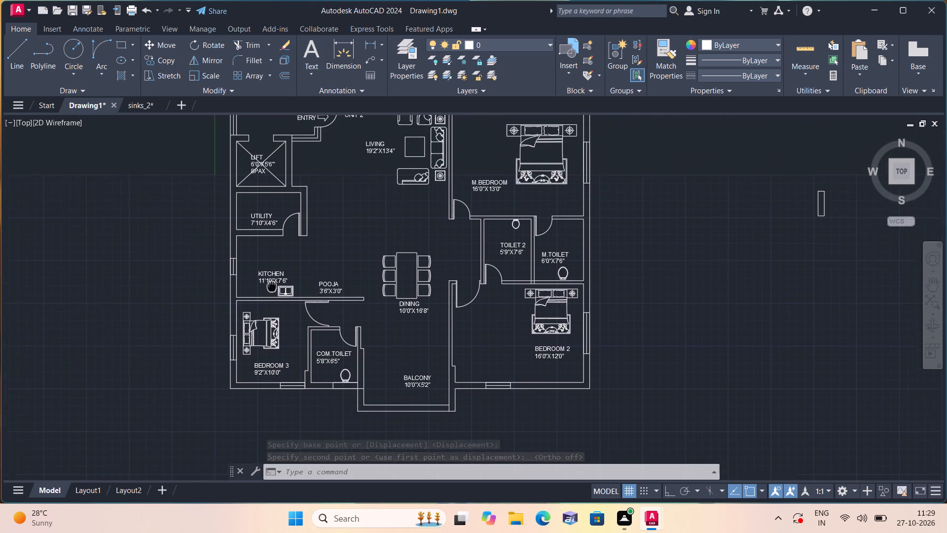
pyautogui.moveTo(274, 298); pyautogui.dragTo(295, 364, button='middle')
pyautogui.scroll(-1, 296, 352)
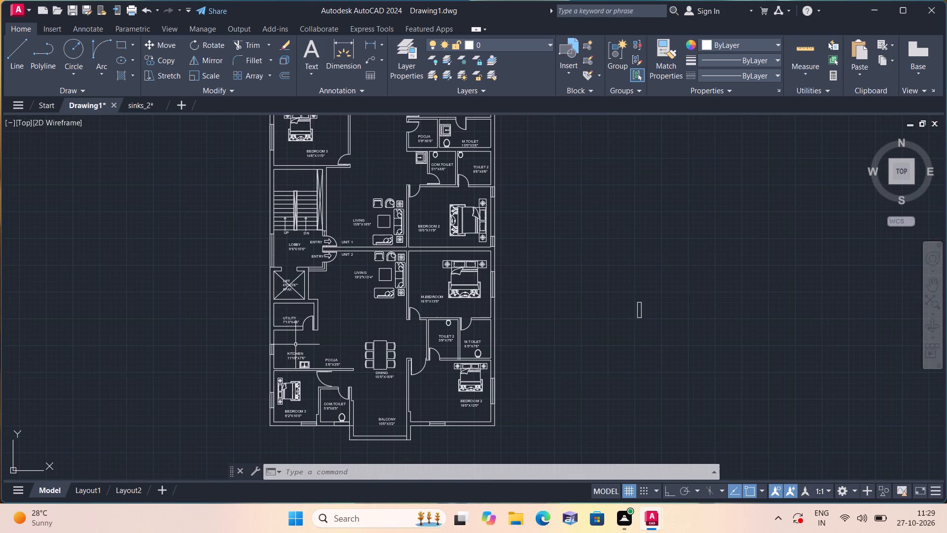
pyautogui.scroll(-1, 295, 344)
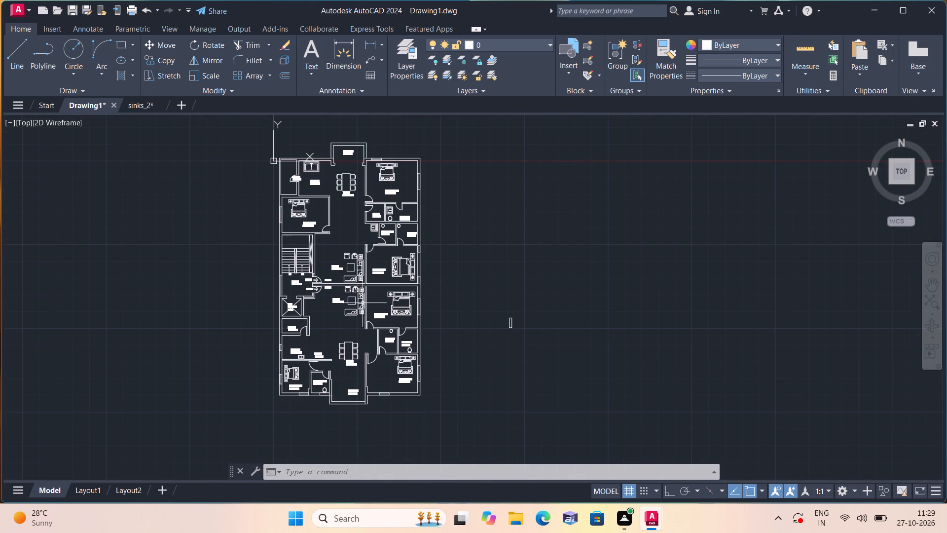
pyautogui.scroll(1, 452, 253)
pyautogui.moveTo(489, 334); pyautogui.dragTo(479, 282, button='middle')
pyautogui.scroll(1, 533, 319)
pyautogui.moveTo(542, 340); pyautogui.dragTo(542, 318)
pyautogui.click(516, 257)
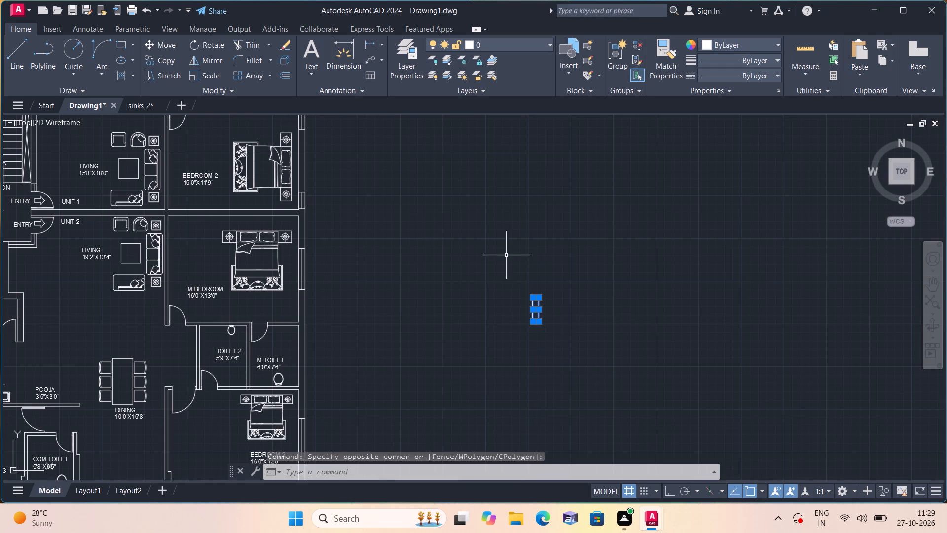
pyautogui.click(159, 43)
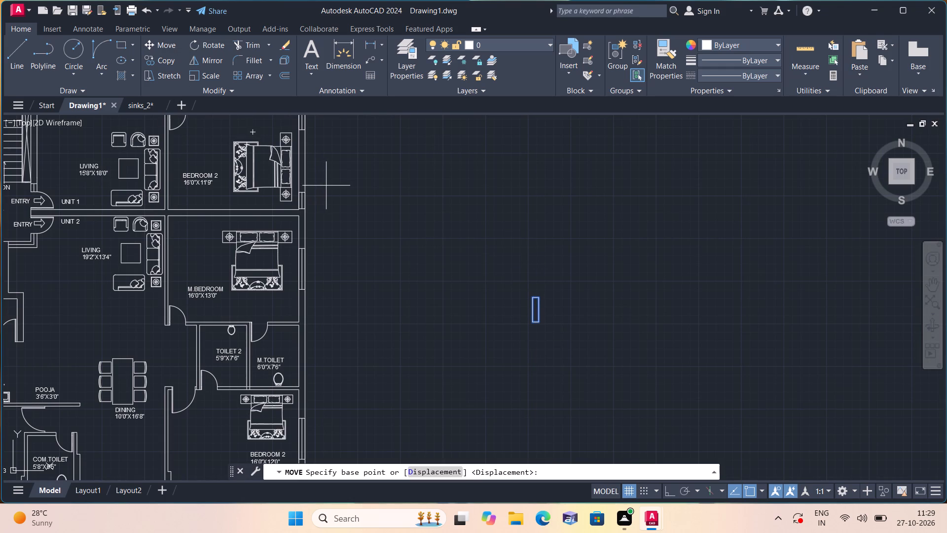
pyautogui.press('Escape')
# Copy the vertical 3' by 9" rectangle by its northwest corner to the northeast inner corners of Unit 1's M.Toilet and Toilet 2.
pyautogui.moveTo(500, 265); pyautogui.dragTo(508, 283)
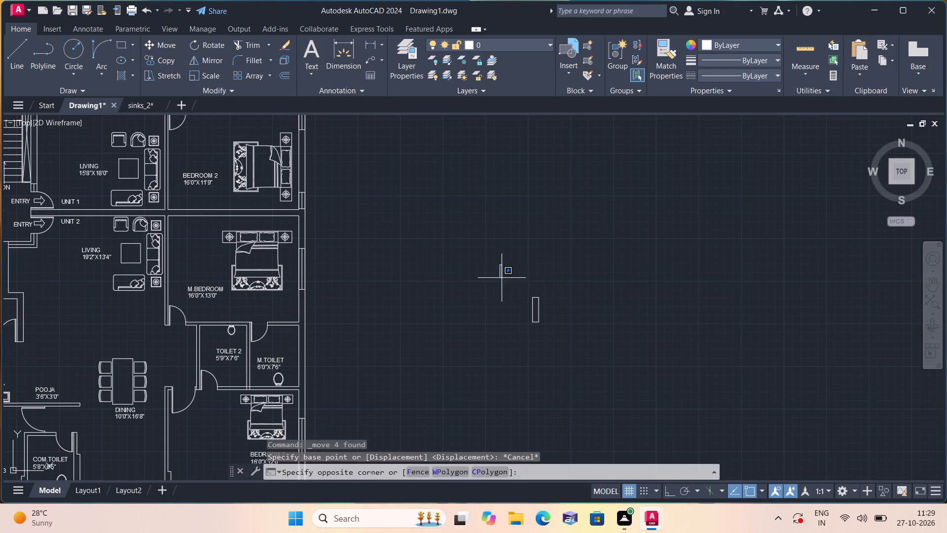
pyautogui.click(585, 358)
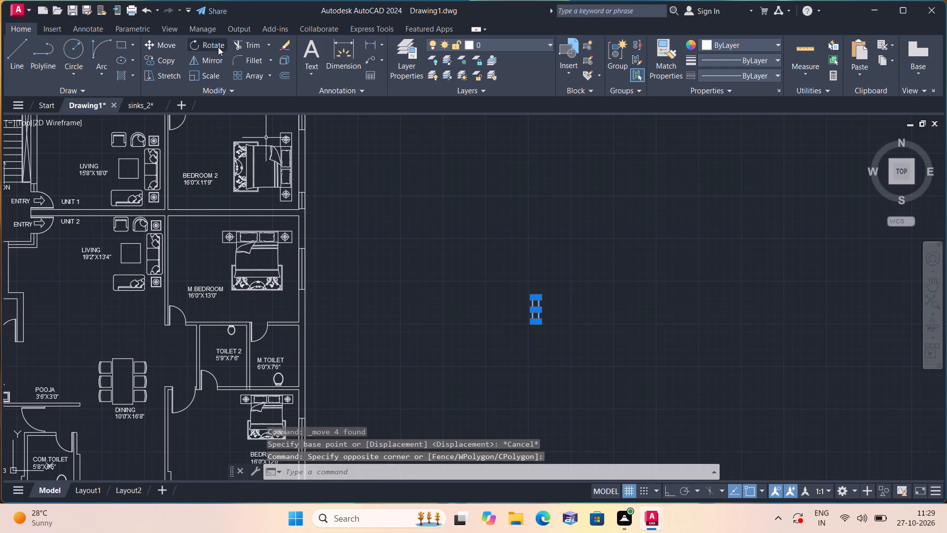
pyautogui.click(150, 60)
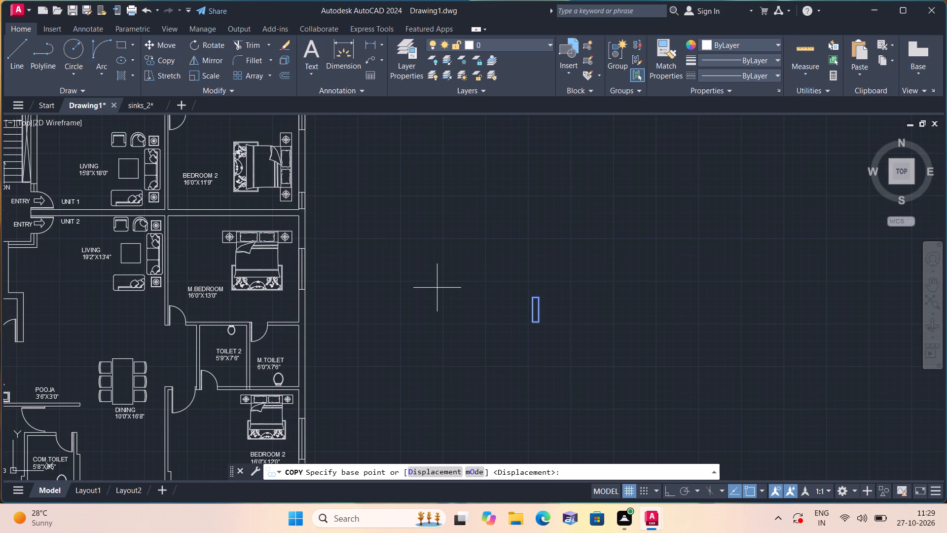
pyautogui.click(531, 299)
pyautogui.scroll(-2, 468, 280)
pyautogui.scroll(2, 380, 158)
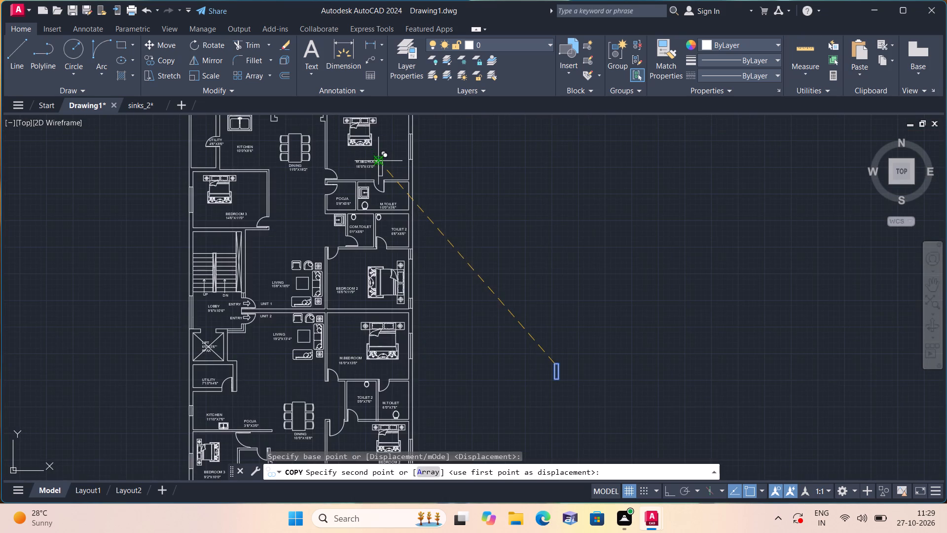
pyautogui.scroll(3, 427, 224)
pyautogui.moveTo(390, 164); pyautogui.dragTo(444, 290, button='middle')
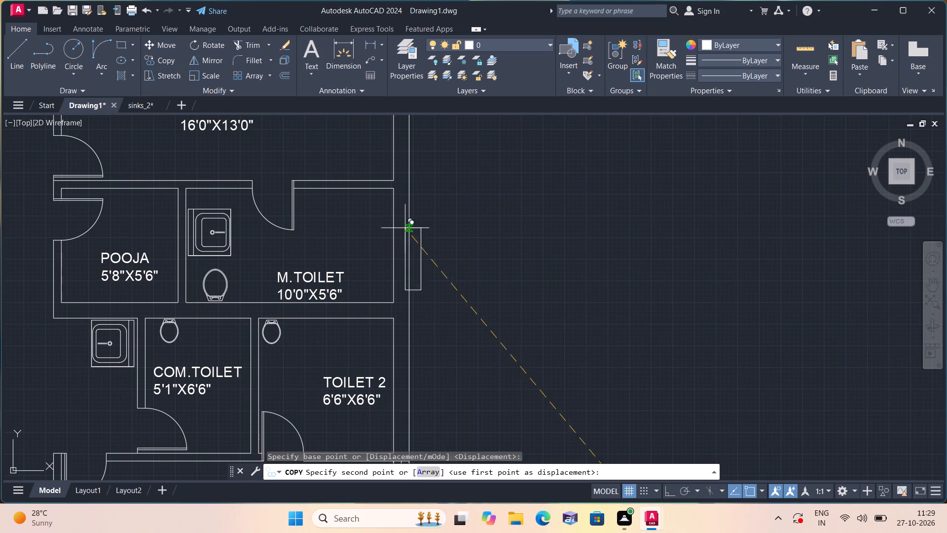
pyautogui.click(397, 190)
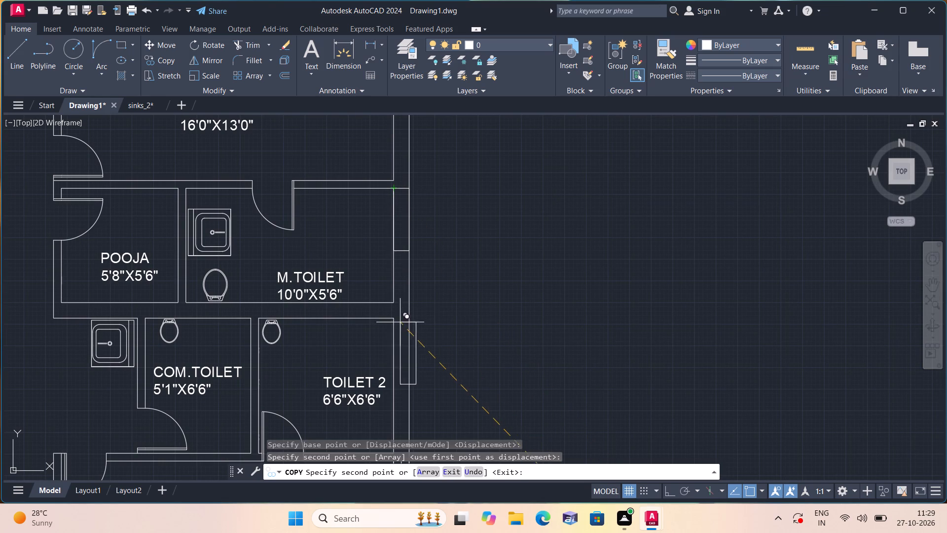
pyautogui.click(397, 320)
pyautogui.scroll(-3, 414, 276)
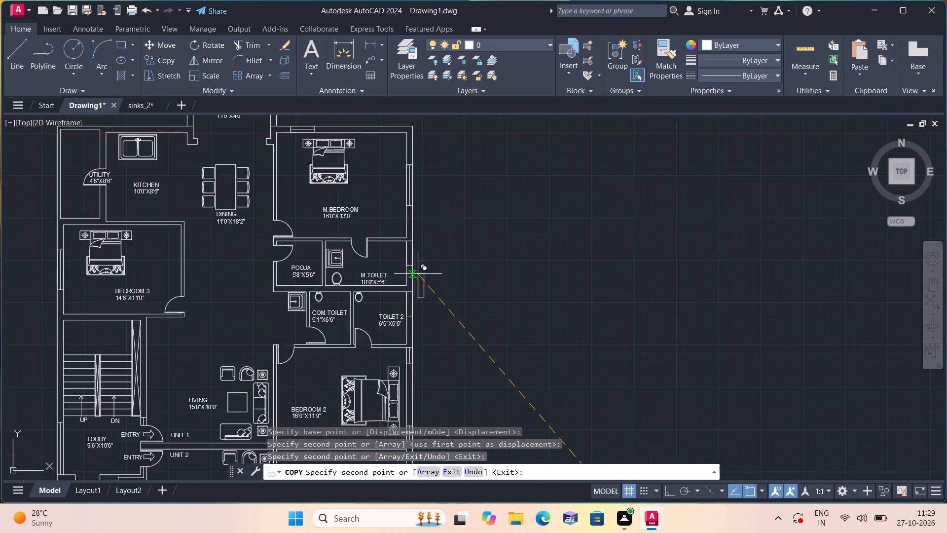
pyautogui.moveTo(508, 374); pyautogui.dragTo(463, 268, button='middle')
pyautogui.scroll(-1, 461, 264)
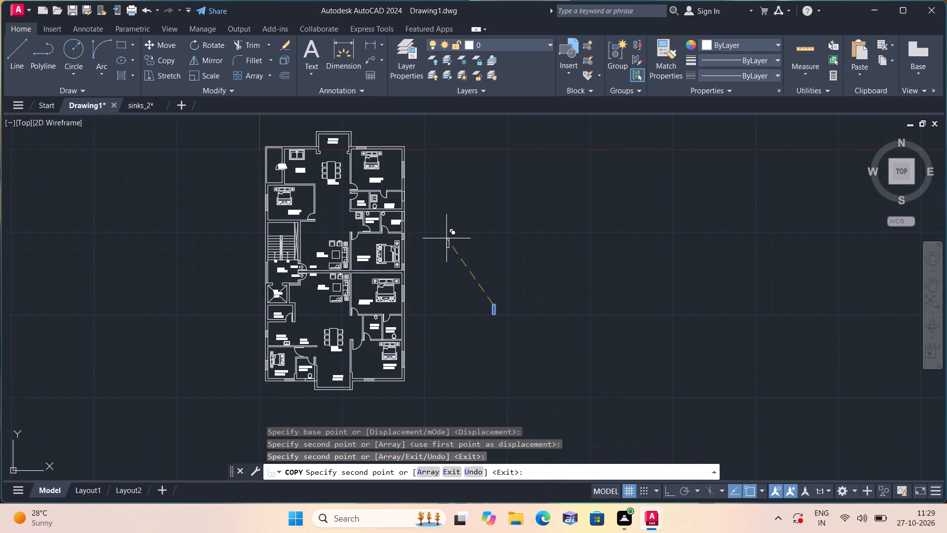
pyautogui.press('Escape')
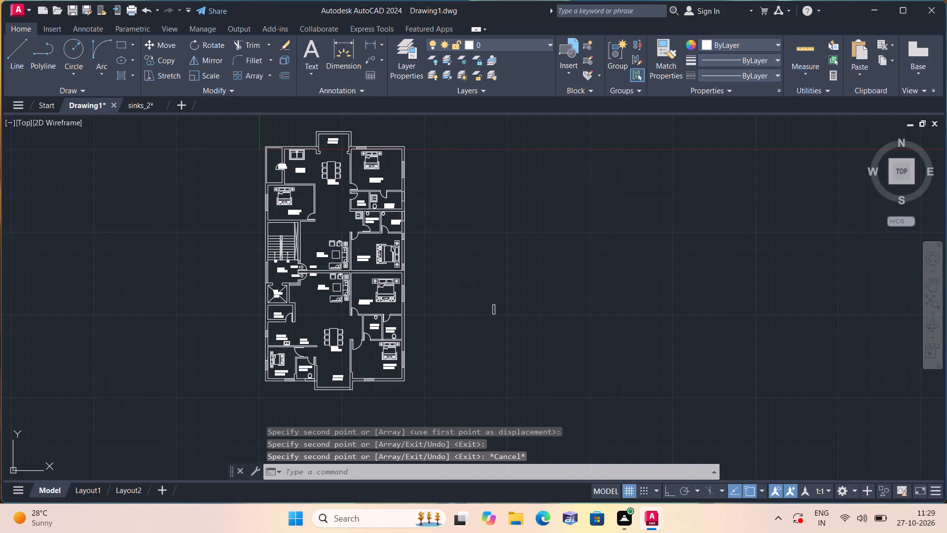
# Copy the vertical 3' by 9" rectangle by its west side's midpoint to the midpoint of Unit 2's M.Toilet east inner wall line.
pyautogui.scroll(1, 526, 345)
pyautogui.press('Escape')
pyautogui.moveTo(514, 339); pyautogui.dragTo(504, 323)
pyautogui.click(422, 242)
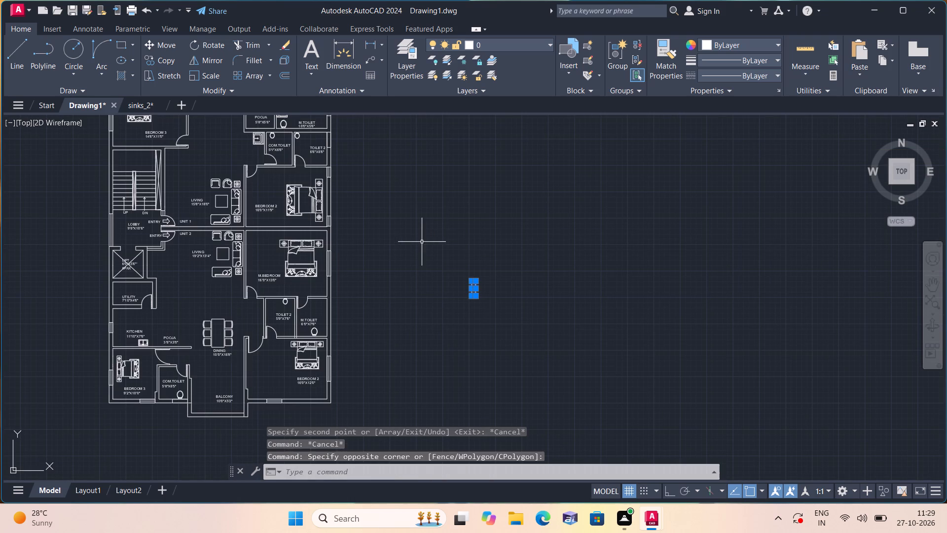
pyautogui.click(164, 57)
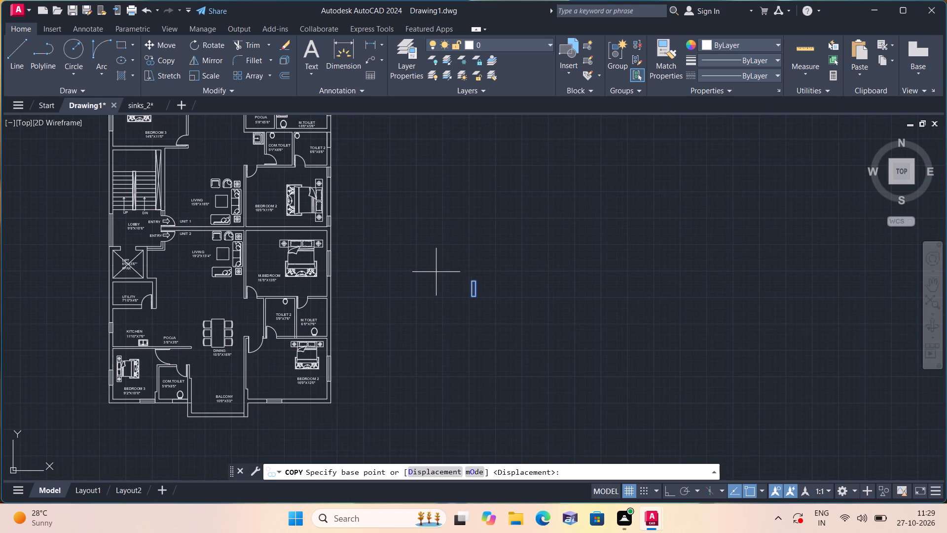
pyautogui.click(473, 289)
pyautogui.scroll(1, 261, 368)
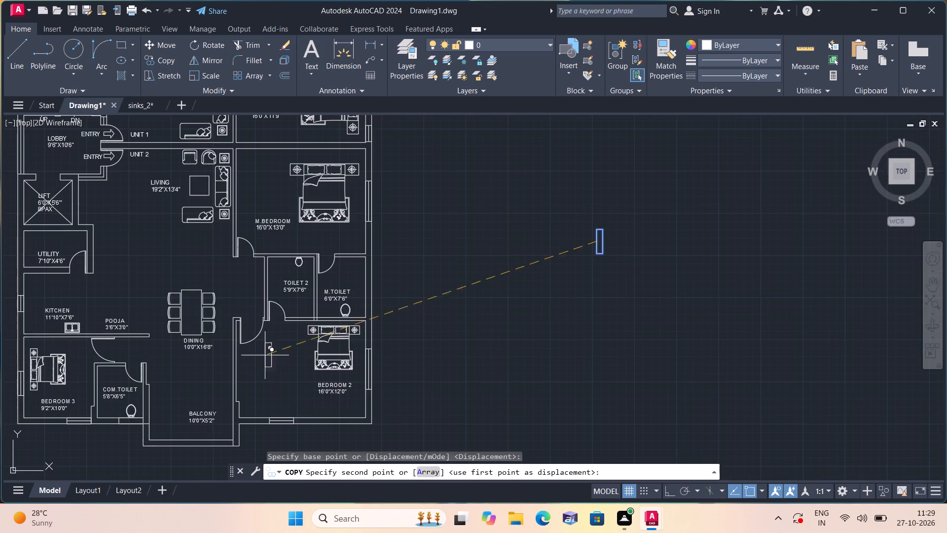
pyautogui.scroll(1, 418, 293)
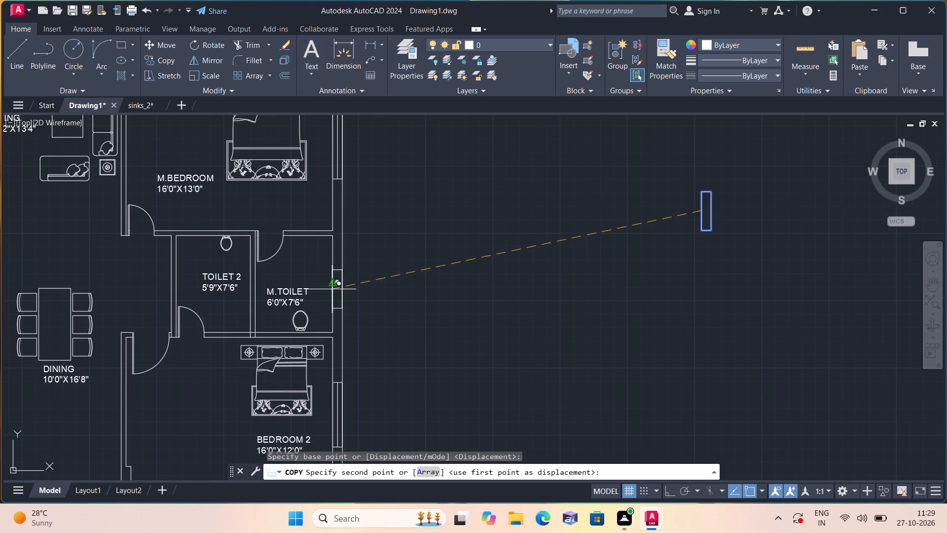
pyautogui.click(332, 282)
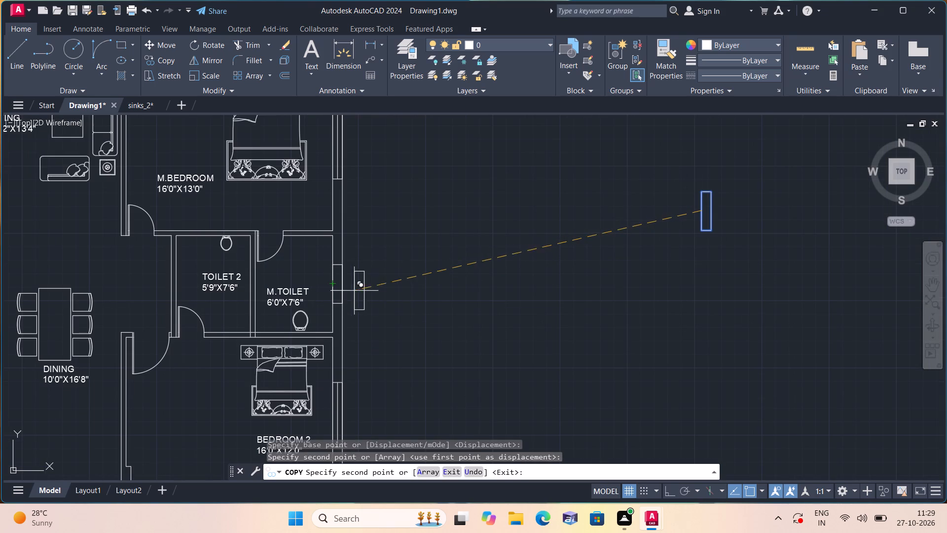
pyautogui.press('Escape')
# Erase the spare vertical rectangle from the empty area east of the plan.
pyautogui.moveTo(589, 180); pyautogui.dragTo(645, 215)
pyautogui.click(746, 256)
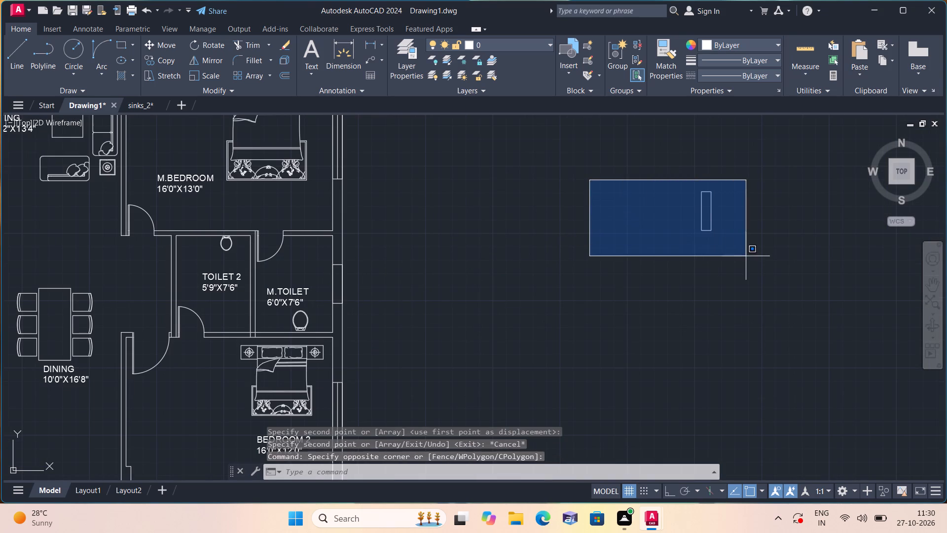
pyautogui.press('Delete')
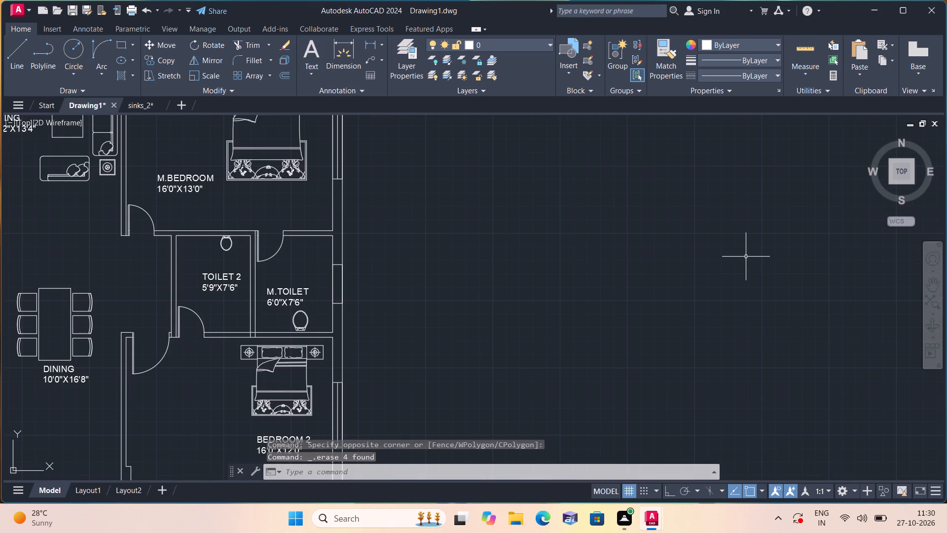
# Hatch the outer-wall window rectangles of Unit 1's M.Toilet and Toilet 2 with the GOST_WOOD pattern.
pyautogui.scroll(-3, 738, 264)
pyautogui.moveTo(598, 274); pyautogui.dragTo(494, 390, button='middle')
pyautogui.write('h')
pyautogui.press('space')
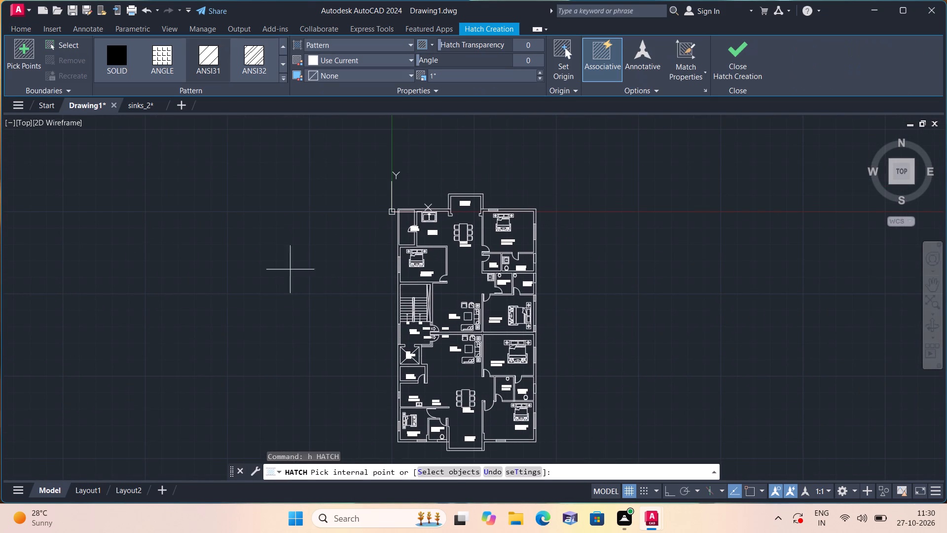
pyautogui.click(283, 77)
pyautogui.scroll(-4, 233, 180)
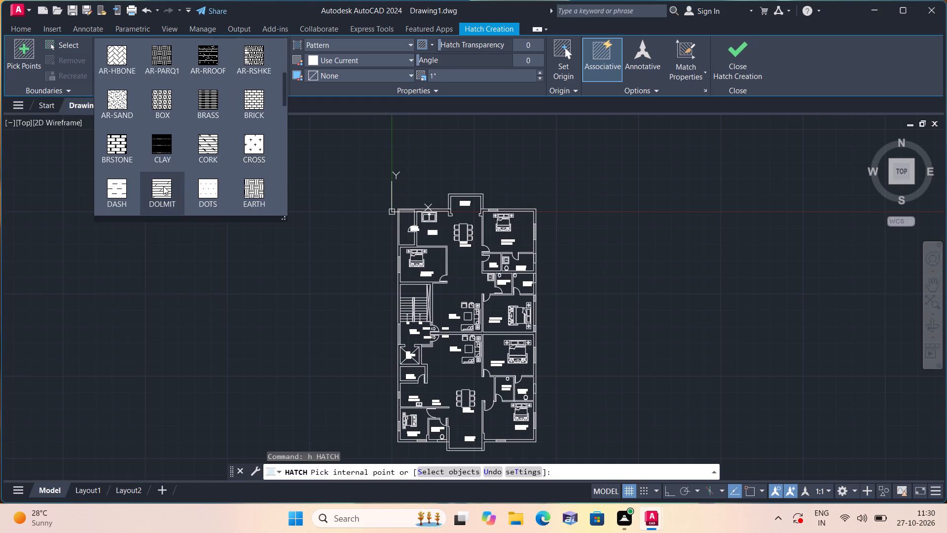
pyautogui.scroll(-3, 163, 187)
pyautogui.click(117, 141)
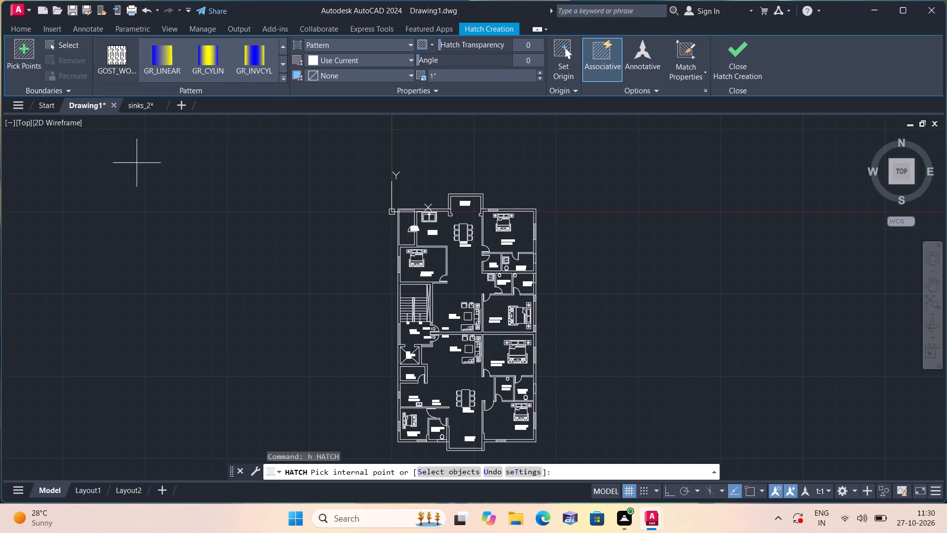
pyautogui.scroll(2, 571, 255)
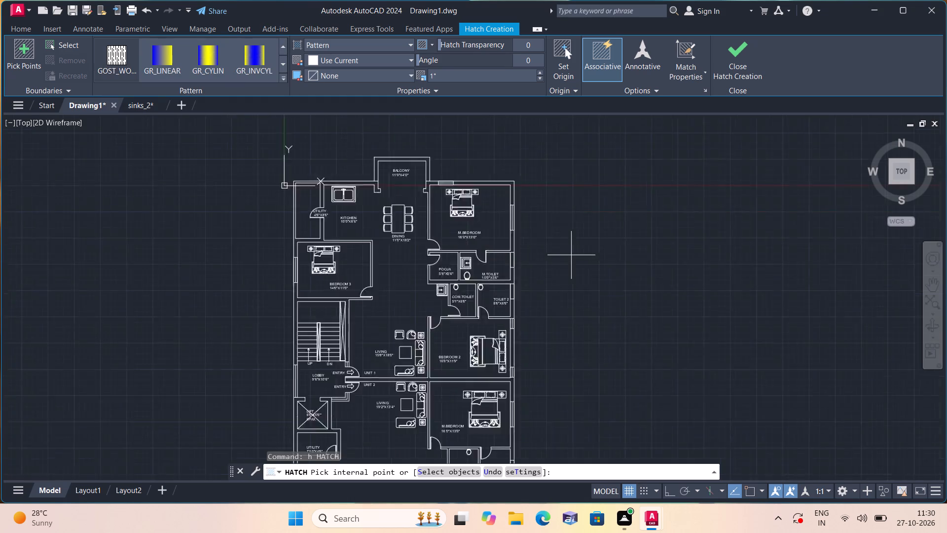
pyautogui.scroll(2, 479, 277)
pyautogui.click(470, 241)
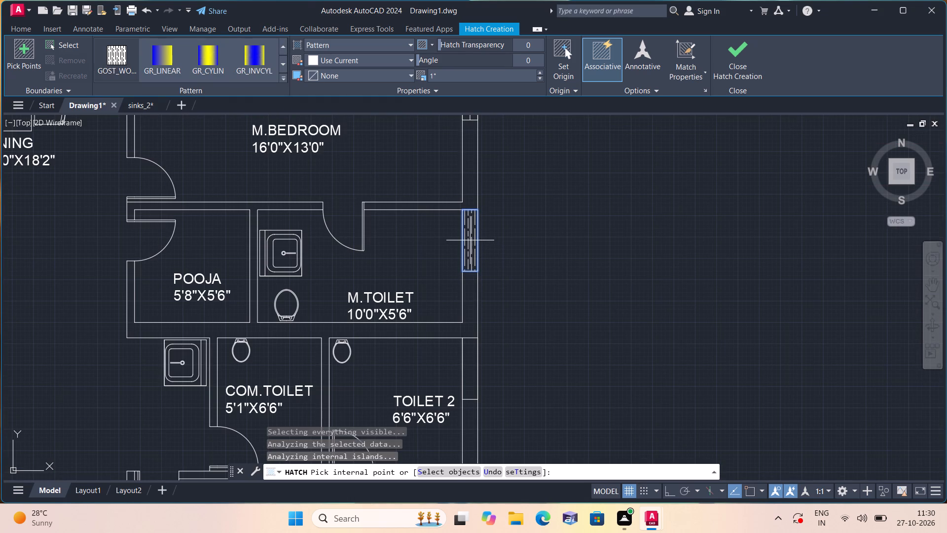
pyautogui.moveTo(519, 314); pyautogui.dragTo(499, 240, button='middle')
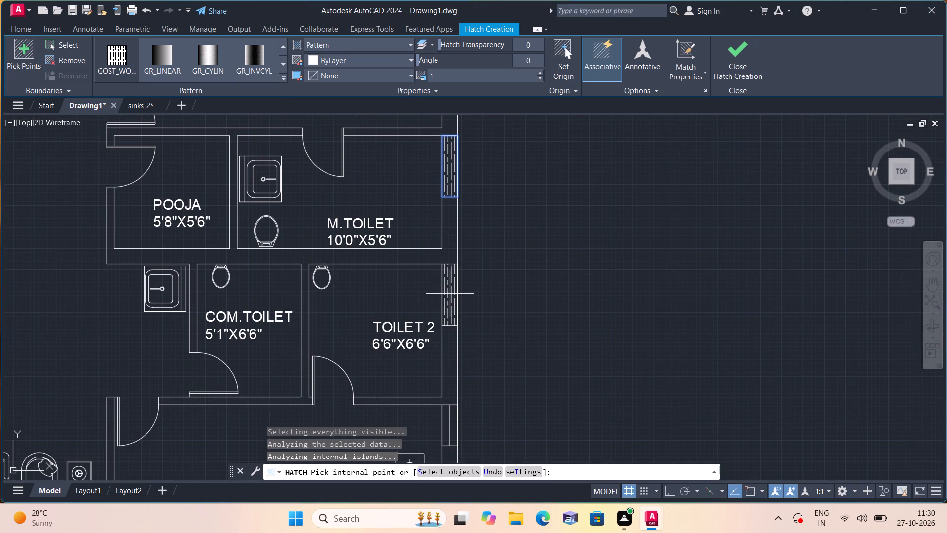
pyautogui.click(450, 294)
# Hatch the outer-wall window rectangle of Unit 2's M.Toilet with the same GOST_WOOD pattern, and end the Hatch command.
pyautogui.scroll(-2, 513, 272)
pyautogui.moveTo(548, 360); pyautogui.dragTo(546, 332, button='middle')
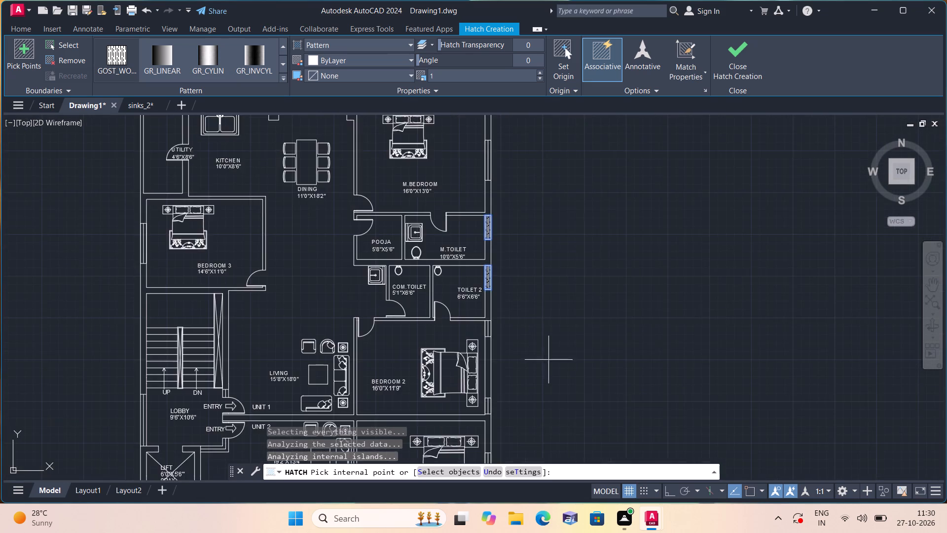
pyautogui.moveTo(546, 332); pyautogui.dragTo(551, 216, button='middle')
pyautogui.scroll(1, 495, 346)
pyautogui.moveTo(520, 382); pyautogui.dragTo(487, 271, button='middle')
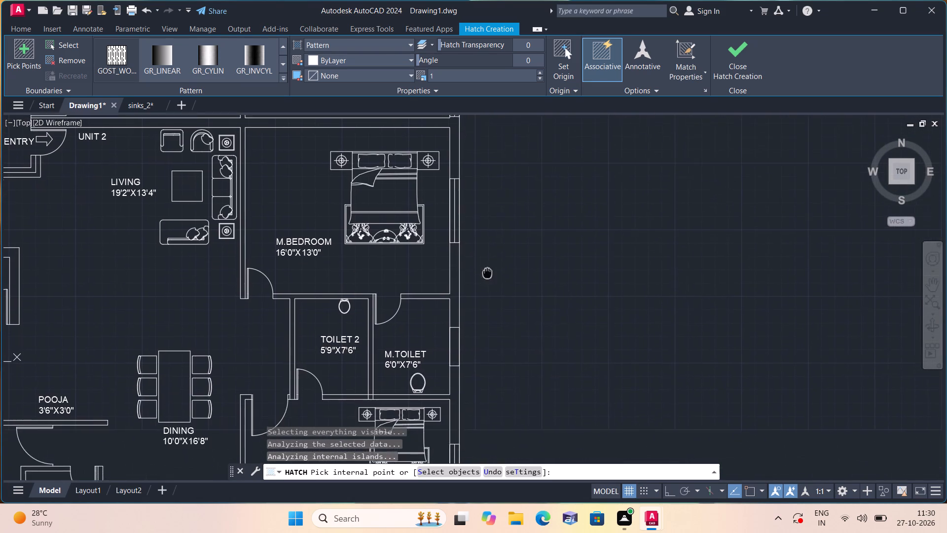
pyautogui.scroll(1, 451, 337)
pyautogui.click(453, 343)
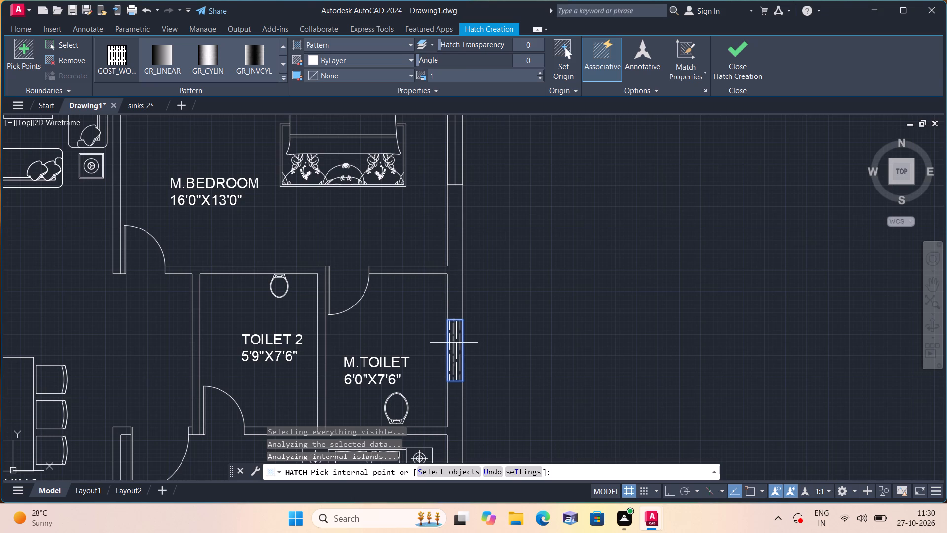
pyautogui.press('Escape')
# Start a Solid hatch in black (0,0,0) and fill the connected walls around Unit 1's Utility and Kitchen.
pyautogui.scroll(-2, 465, 338)
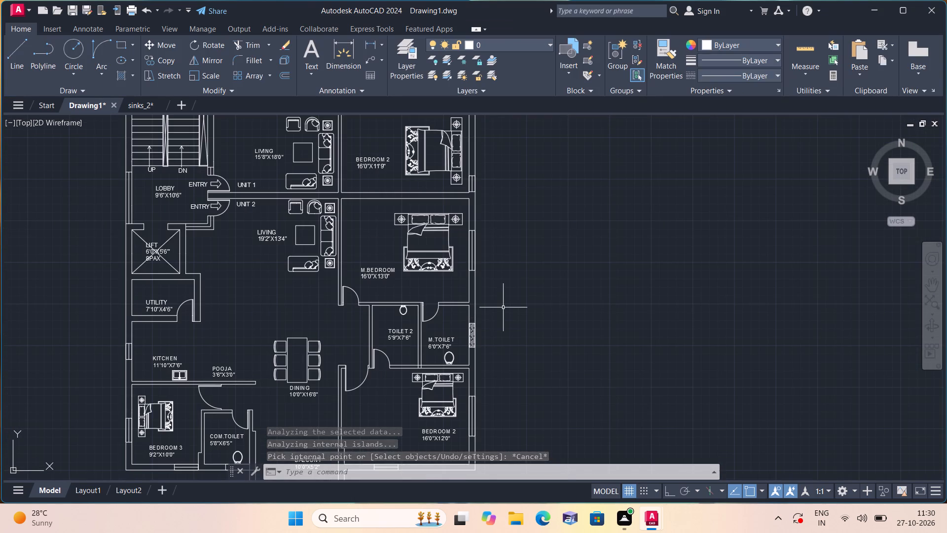
pyautogui.press('h')
pyautogui.press('space')
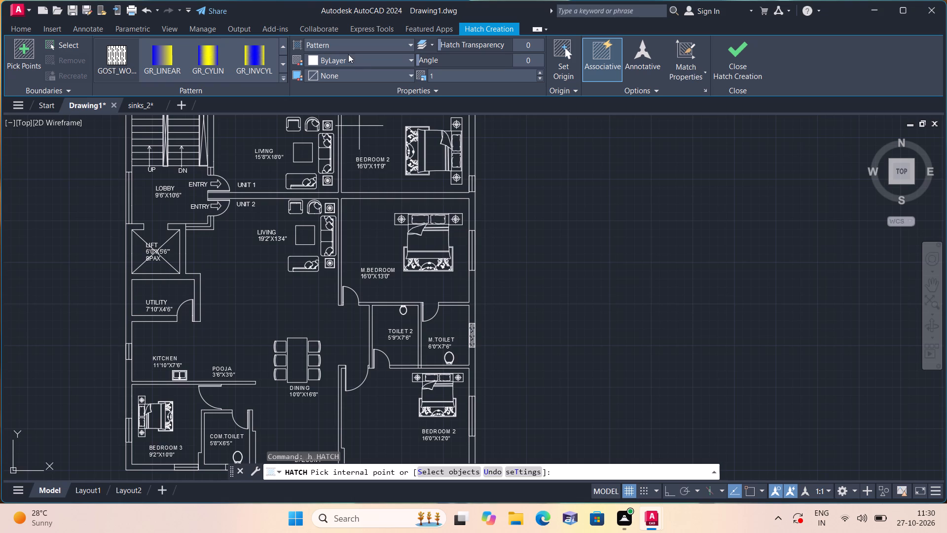
pyautogui.click(340, 44)
pyautogui.click(328, 58)
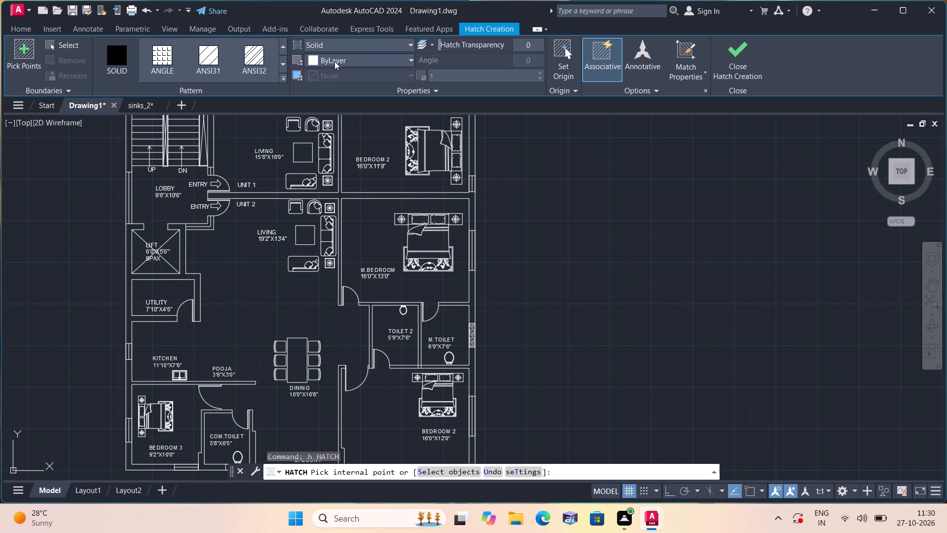
pyautogui.click(334, 60)
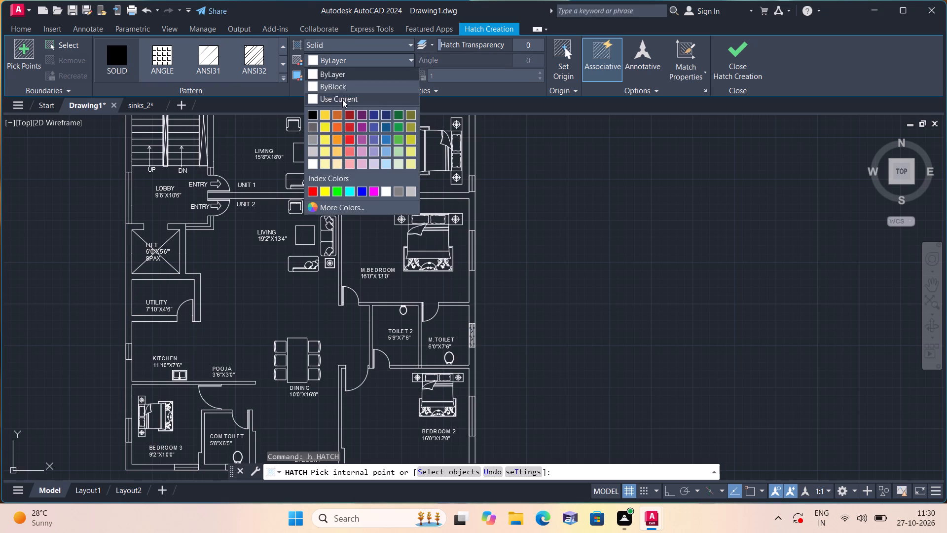
pyautogui.click(315, 112)
pyautogui.scroll(-1, 559, 191)
pyautogui.moveTo(577, 203); pyautogui.dragTo(581, 212, button='middle')
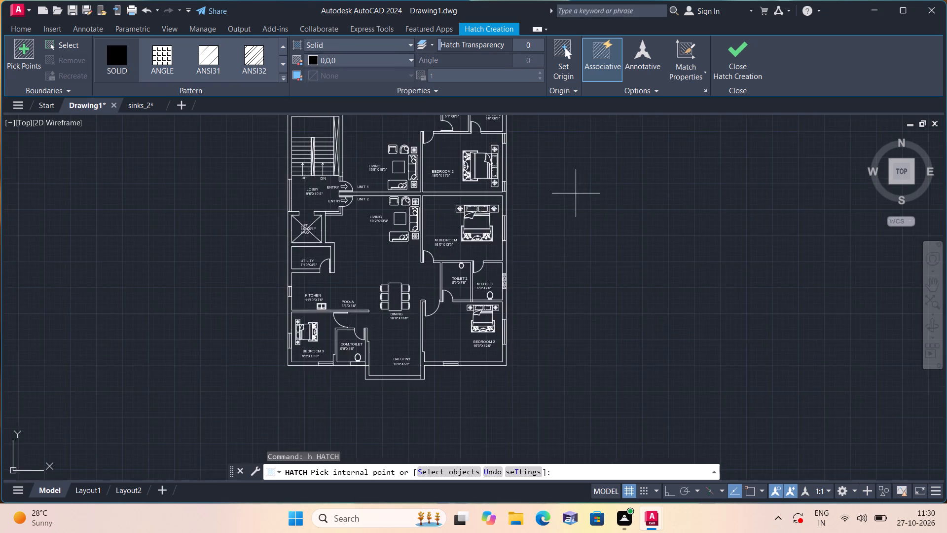
pyautogui.moveTo(581, 212); pyautogui.dragTo(654, 328, button='middle')
pyautogui.moveTo(442, 144); pyautogui.dragTo(459, 225, button='middle')
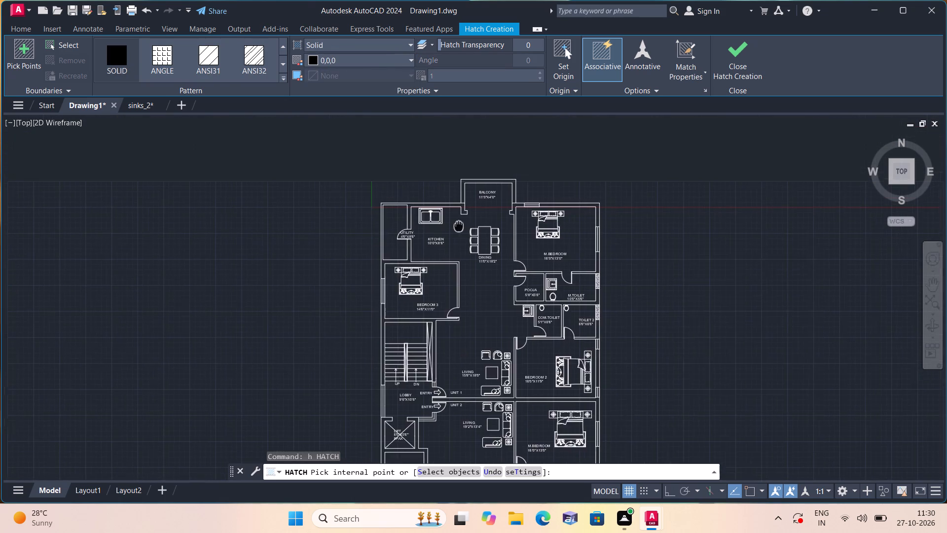
pyautogui.scroll(3, 455, 203)
pyautogui.click(458, 205)
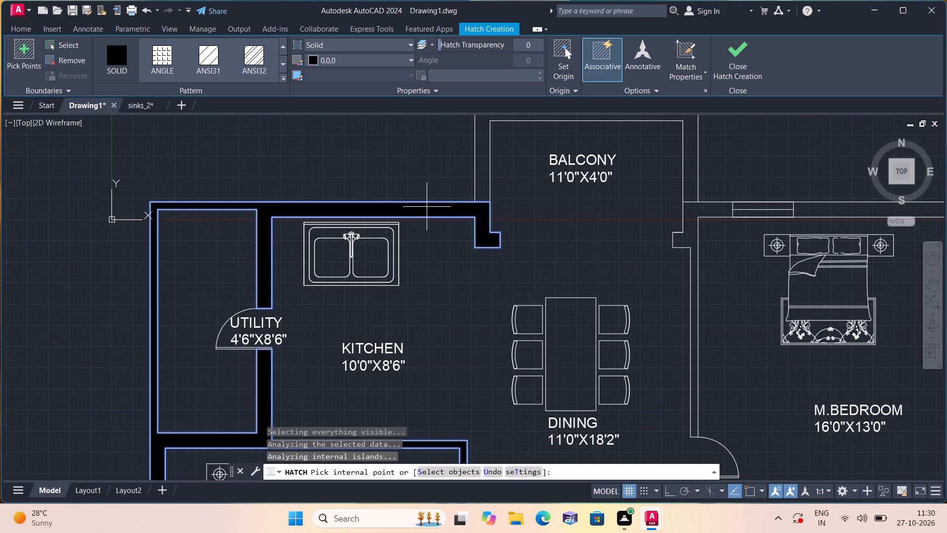
# Fill the walls around Unit 1's M.Bedroom, including its west wall, northeast corner and the wall section beside the M.Toilet door.
pyautogui.scroll(-2, 486, 164)
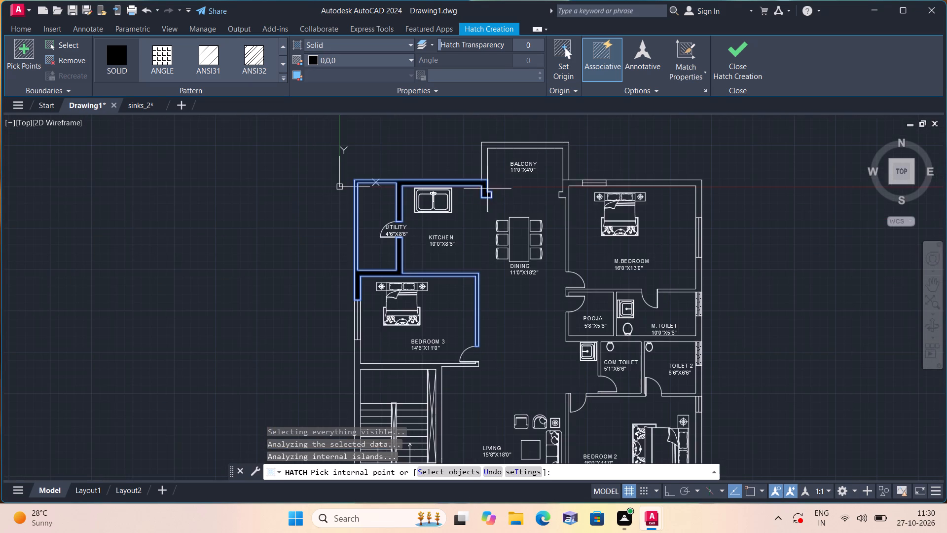
pyautogui.scroll(1, 592, 191)
pyautogui.click(565, 179)
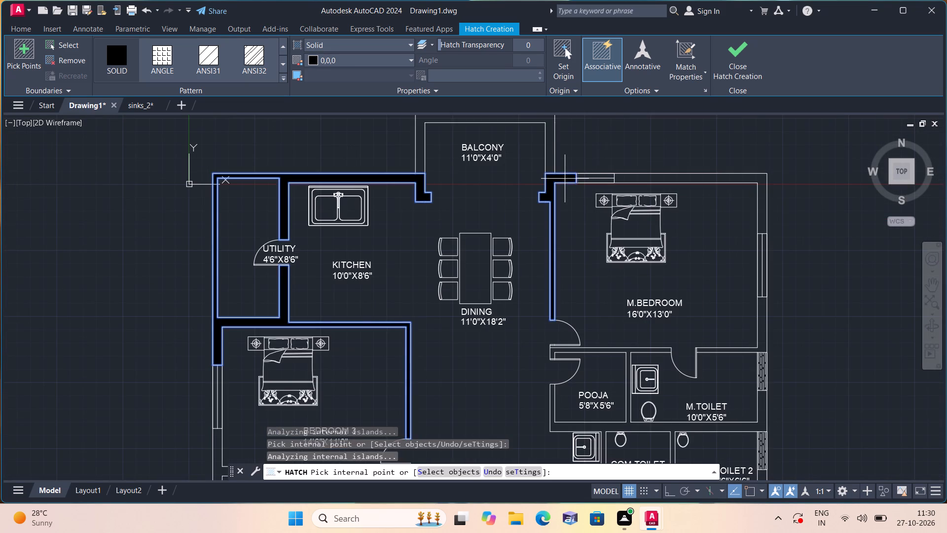
pyautogui.click(648, 179)
pyautogui.moveTo(648, 180); pyautogui.dragTo(568, 95, button='middle')
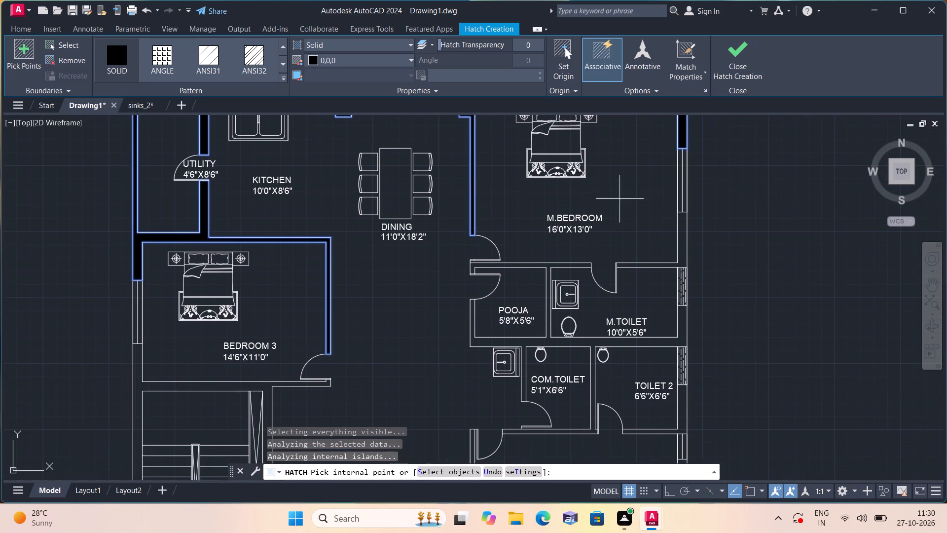
pyautogui.scroll(2, 668, 287)
pyautogui.click(665, 245)
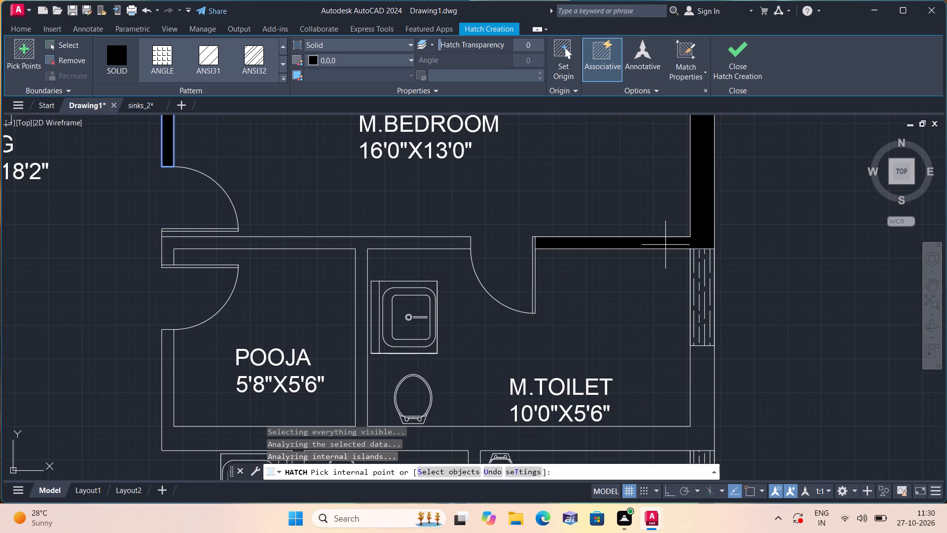
# Fill the walls around Unit 1's Pooja, M.Toilet, Com.Toilet and Toilet 2 with the solid black hatch.
pyautogui.click(444, 242)
pyautogui.moveTo(441, 244); pyautogui.dragTo(421, 164, button='middle')
pyautogui.scroll(-1, 421, 184)
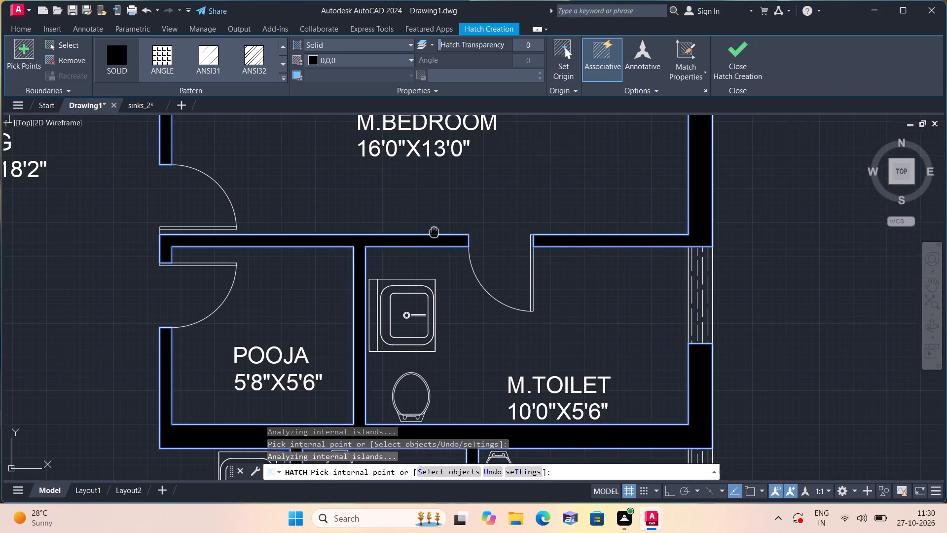
pyautogui.moveTo(421, 164); pyautogui.dragTo(421, 151, button='middle')
pyautogui.scroll(-1, 421, 164)
pyautogui.scroll(1, 457, 292)
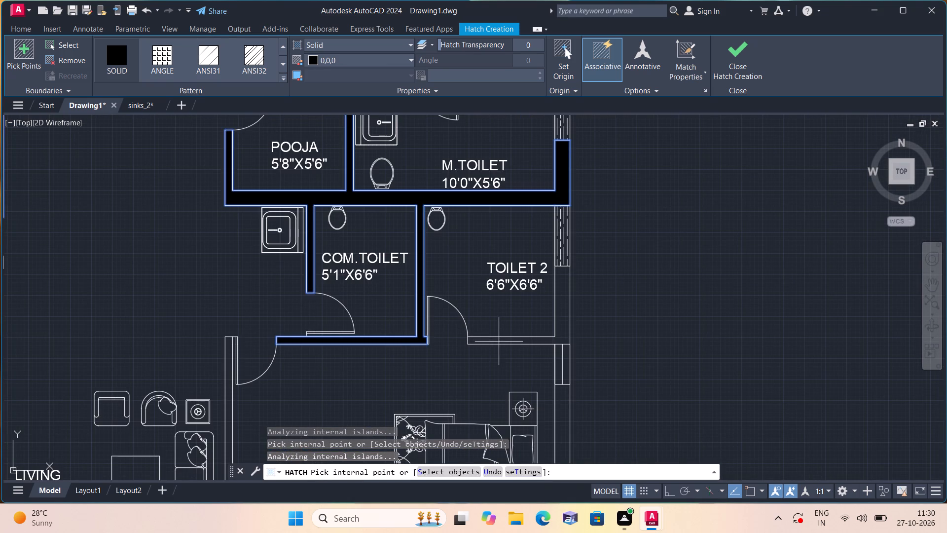
pyautogui.click(499, 342)
# Fill the wall dividing the two units and the walls between Unit 2's M.Bedroom, Toilet 2 and M.Toilet with solid black.
pyautogui.moveTo(499, 337); pyautogui.dragTo(540, 124, button='middle')
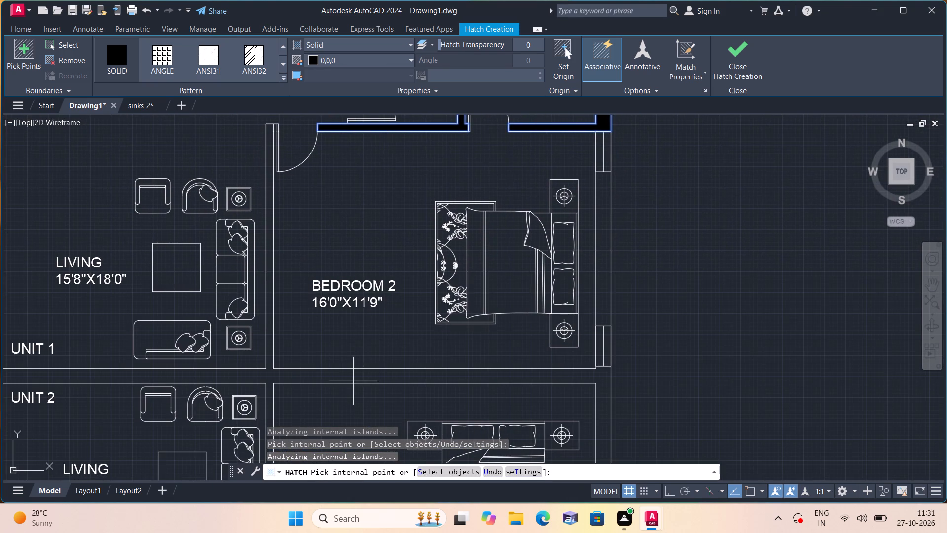
pyautogui.click(354, 378)
pyautogui.moveTo(358, 362); pyautogui.dragTo(397, 254, button='middle')
pyautogui.scroll(-1, 368, 326)
pyautogui.scroll(-2, 407, 222)
pyautogui.scroll(2, 427, 314)
pyautogui.click(409, 290)
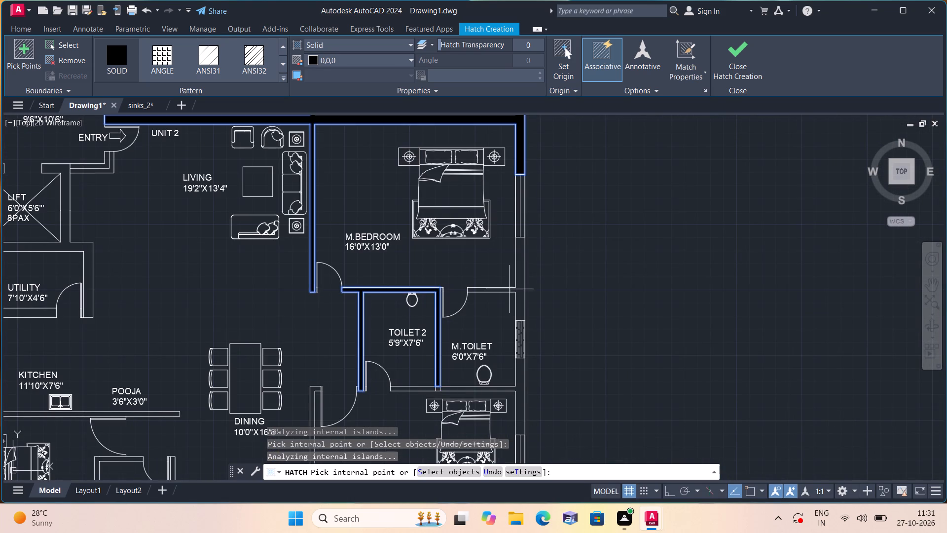
pyautogui.click(512, 288)
# Fill the walls separating Unit 2's M.Toilet and Toilet 2 from Bedroom 2, including the outer wall between the windows.
pyautogui.moveTo(512, 289); pyautogui.dragTo(551, 136, button='middle')
pyautogui.scroll(-1, 532, 178)
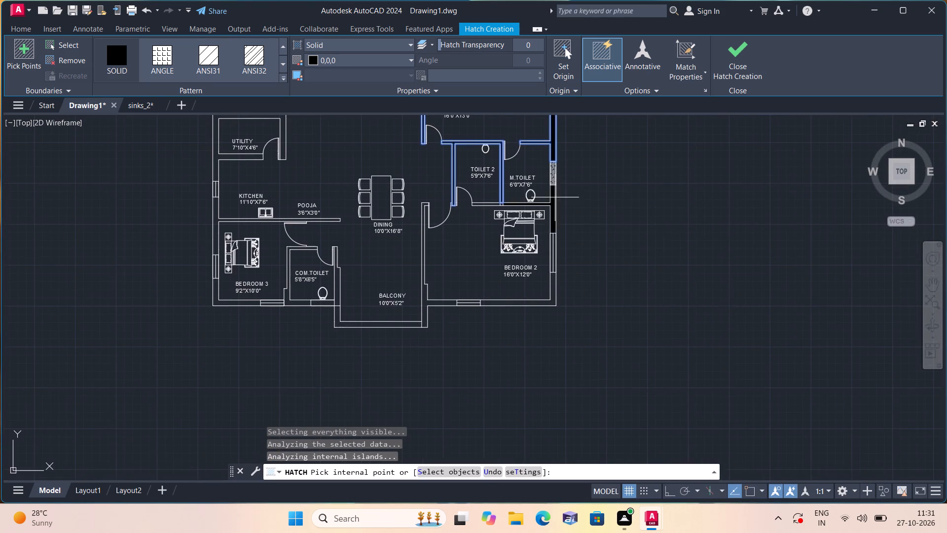
pyautogui.scroll(1, 558, 208)
pyautogui.click(545, 199)
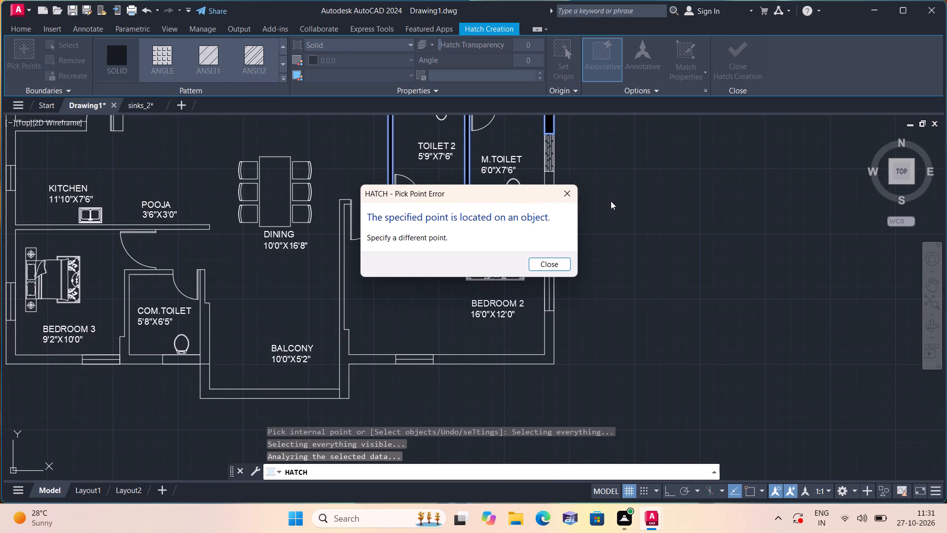
pyautogui.click(566, 194)
pyautogui.scroll(2, 566, 193)
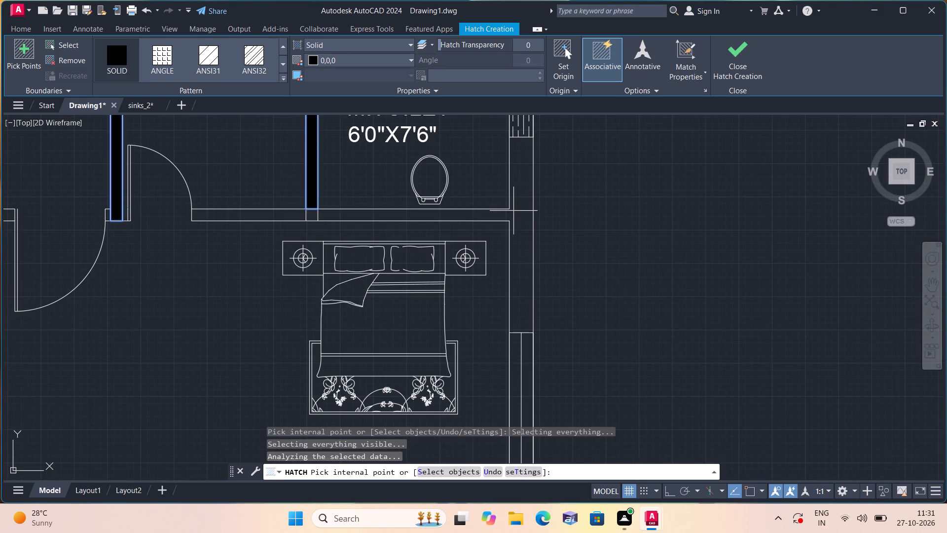
pyautogui.click(509, 215)
pyautogui.moveTo(509, 216); pyautogui.dragTo(603, 102, button='middle')
pyautogui.scroll(-2, 578, 111)
pyautogui.scroll(-1, 597, 164)
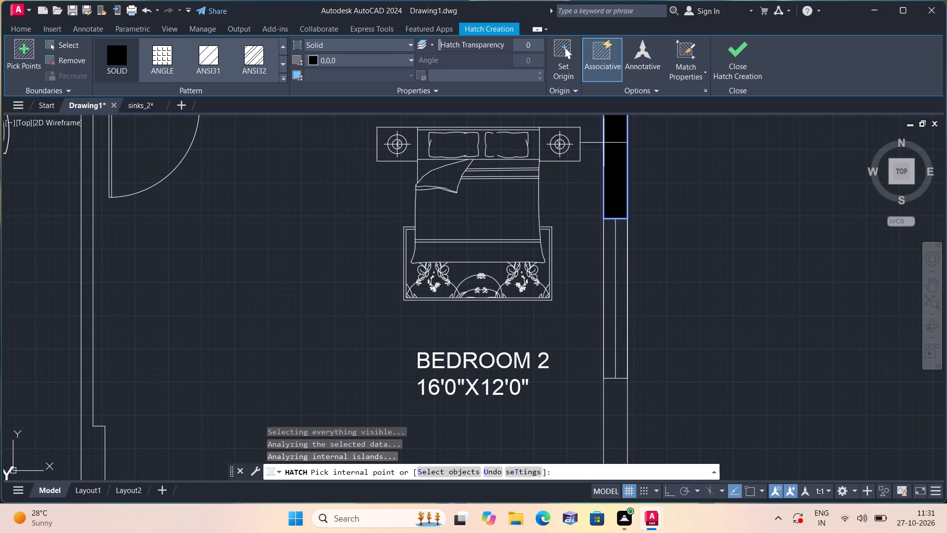
pyautogui.scroll(-1, 596, 166)
pyautogui.scroll(1, 456, 167)
pyautogui.moveTo(455, 175); pyautogui.dragTo(455, 262, button='middle')
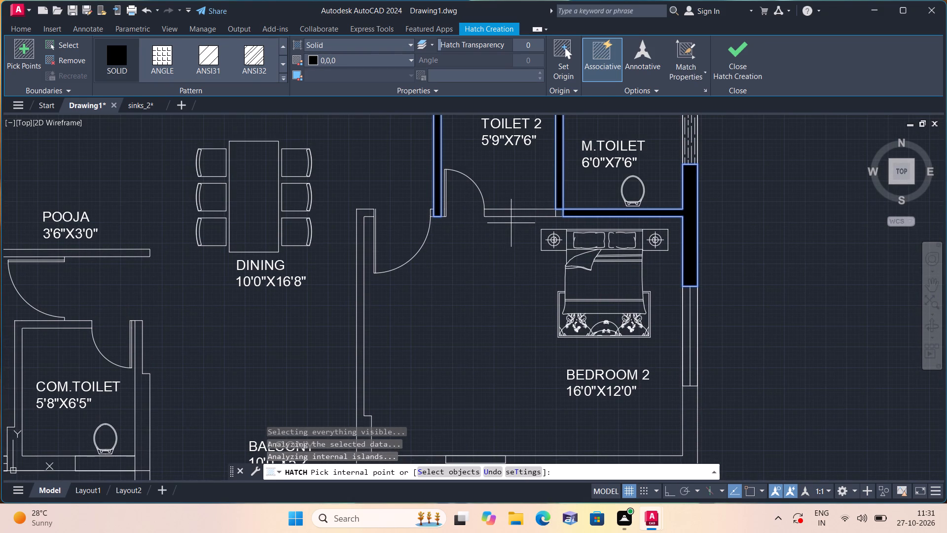
pyautogui.click(513, 213)
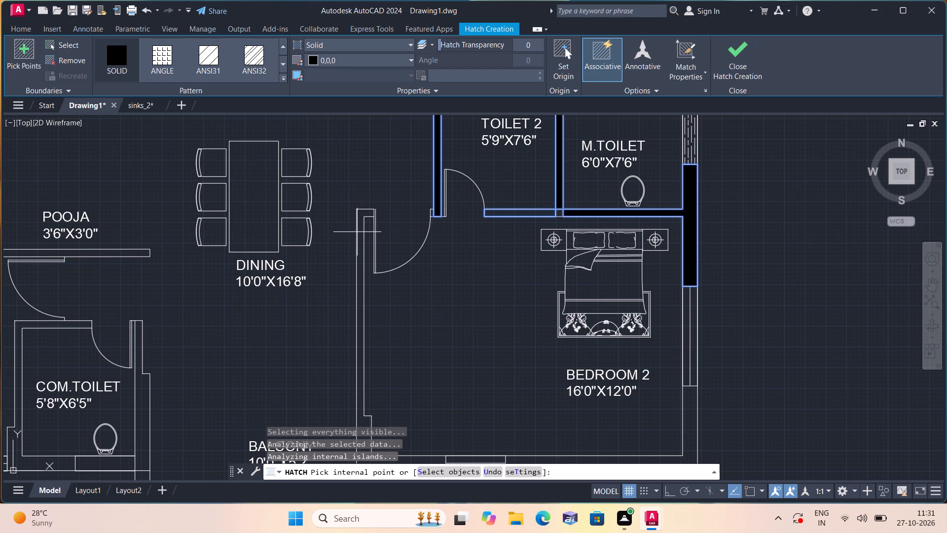
# Fill the west, south and southeast corner walls of Unit 2's Bedroom 2 with the solid black hatch.
pyautogui.click(358, 233)
pyautogui.moveTo(360, 235); pyautogui.dragTo(429, 120, button='middle')
pyautogui.scroll(-1, 417, 141)
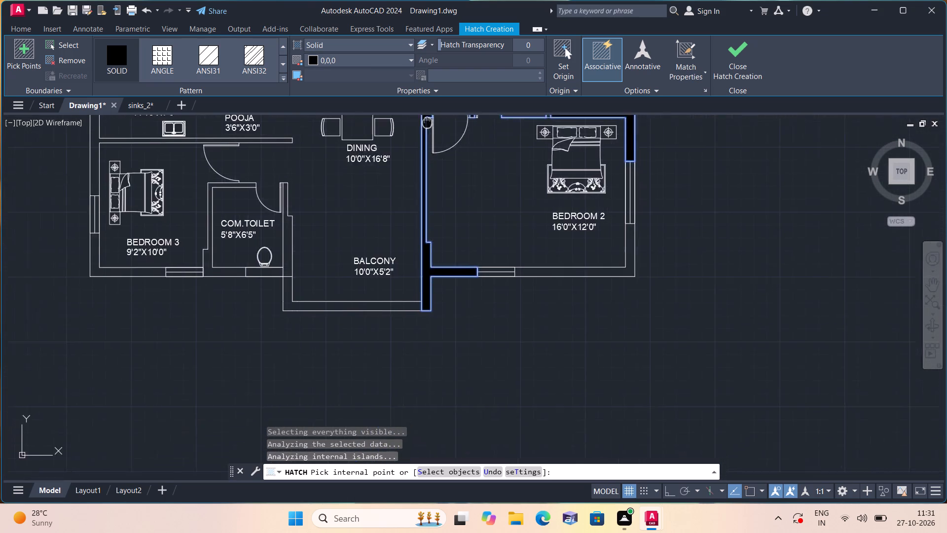
pyautogui.scroll(-1, 429, 120)
pyautogui.scroll(2, 480, 224)
pyautogui.click(510, 200)
# Fill the walls on both sides of Unit 2's Com.Toilet with the solid black hatch.
pyautogui.moveTo(511, 204); pyautogui.dragTo(696, 191, button='middle')
pyautogui.scroll(-1, 511, 204)
pyautogui.scroll(-2, 686, 194)
pyautogui.scroll(2, 586, 200)
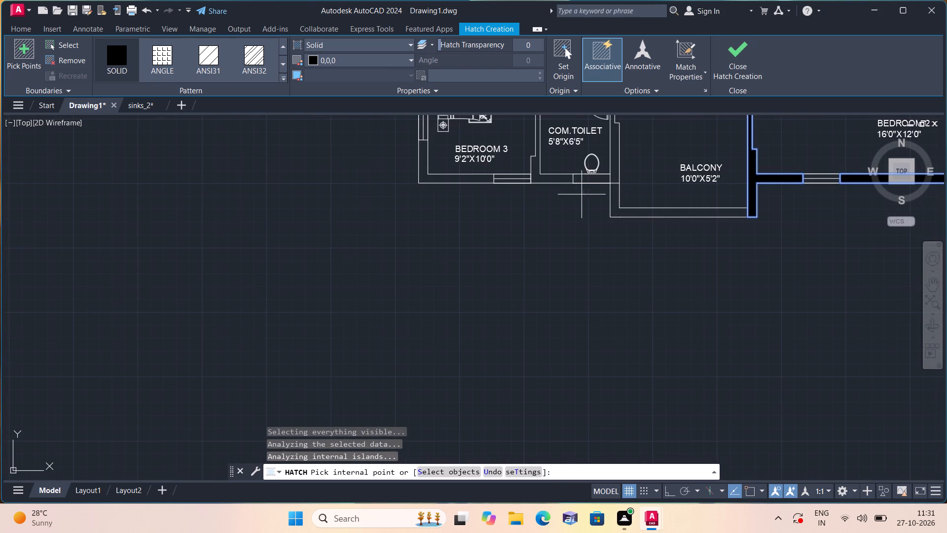
pyautogui.click(554, 179)
pyautogui.moveTo(550, 179); pyautogui.dragTo(492, 271, button='middle')
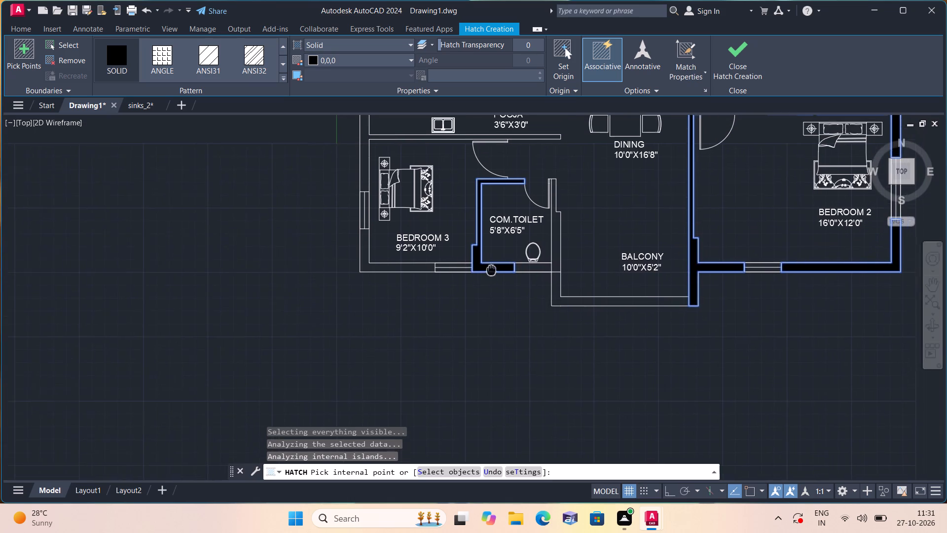
pyautogui.scroll(1, 541, 249)
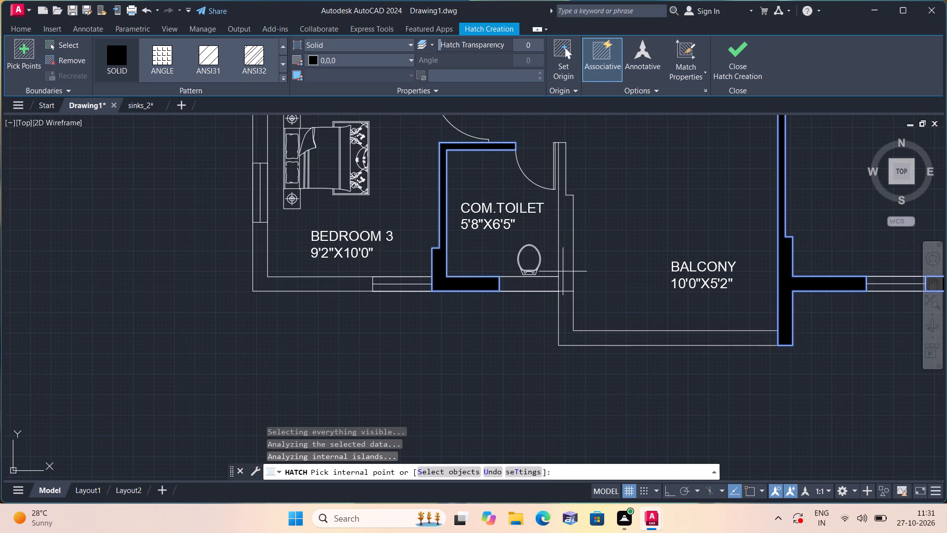
pyautogui.click(563, 271)
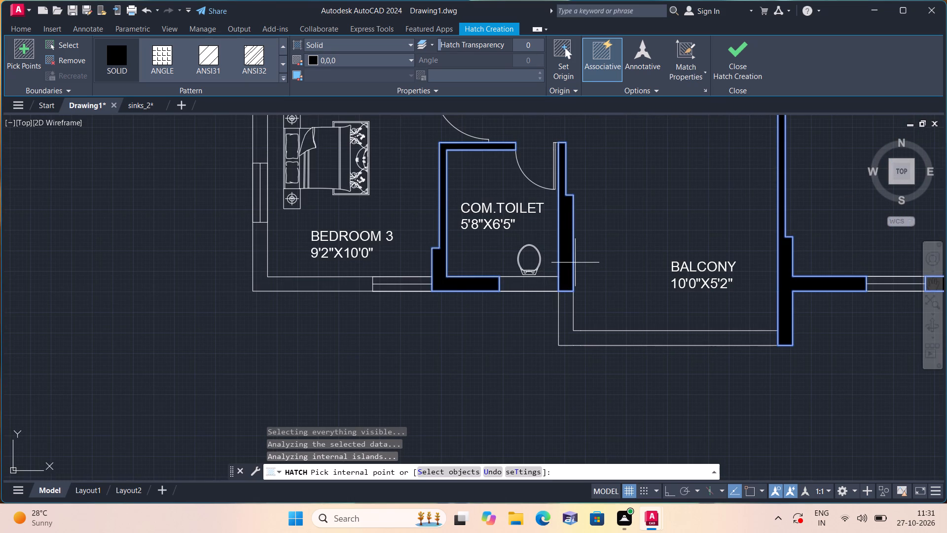
# Fill the southwest corner wall of Unit 2's Bedroom 3 and the wall between Bedroom 3 and the Kitchen.
pyautogui.scroll(-1, 578, 260)
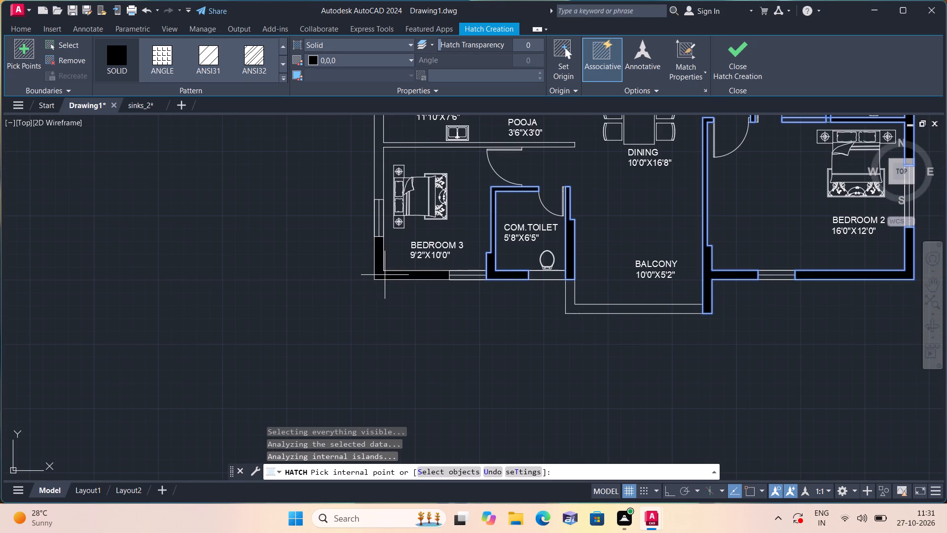
pyautogui.click(385, 273)
pyautogui.moveTo(384, 282); pyautogui.dragTo(390, 361, button='middle')
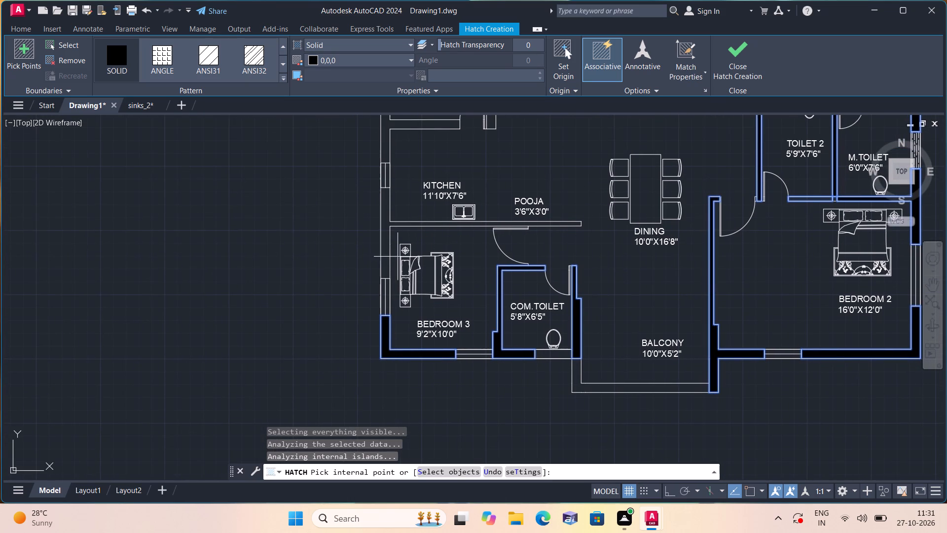
pyautogui.click(390, 226)
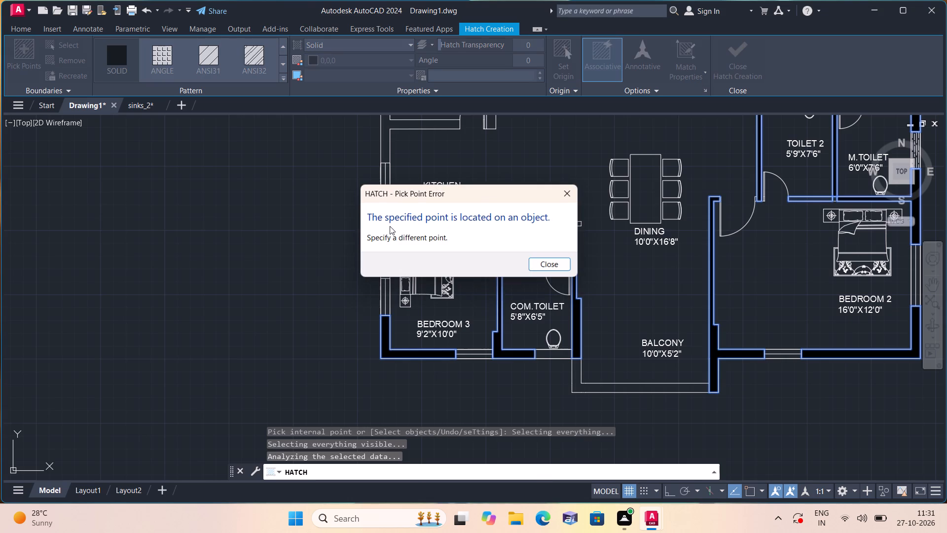
pyautogui.click(567, 189)
pyautogui.scroll(1, 478, 208)
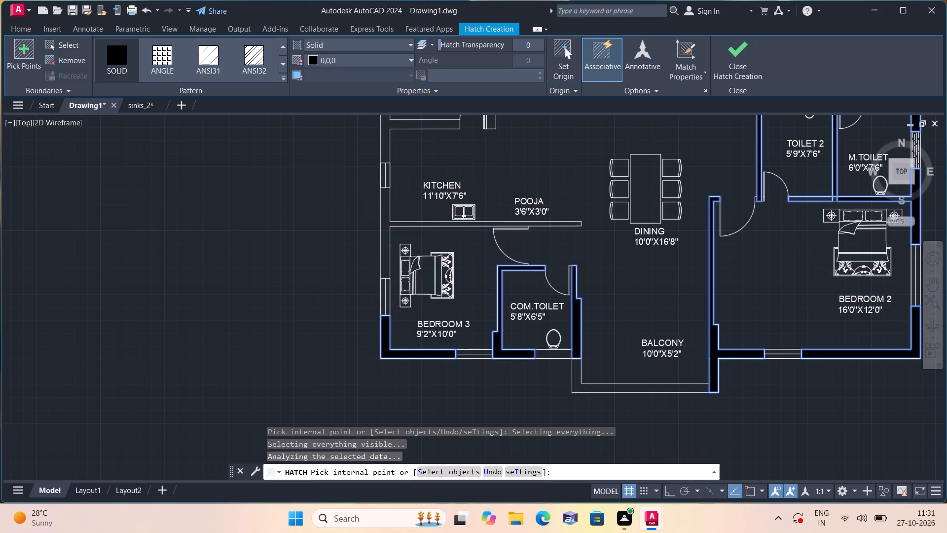
pyautogui.scroll(1, 470, 210)
pyautogui.click(273, 246)
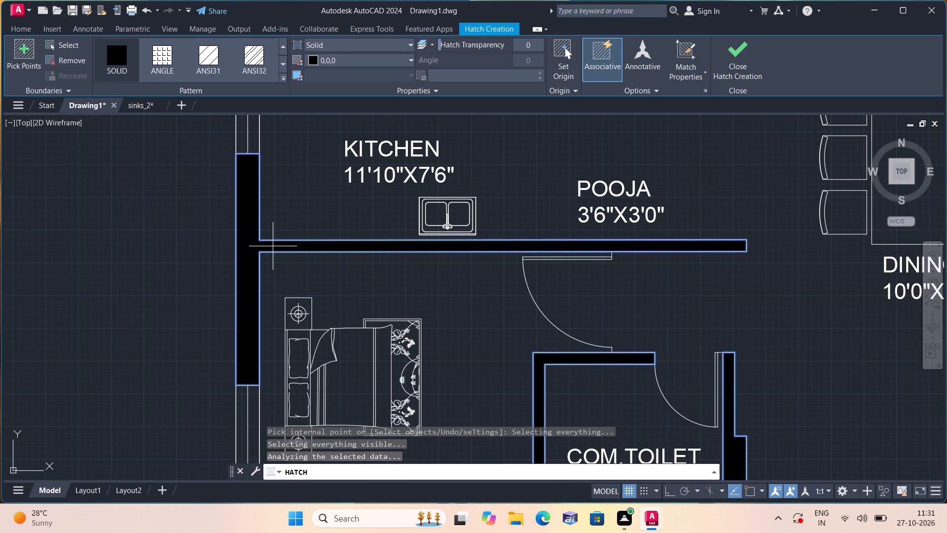
# Fill the connected walls around Unit 2's Utility and the Lift, north of the Kitchen window, with the solid black hatch.
pyautogui.moveTo(274, 241); pyautogui.dragTo(413, 403, button='middle')
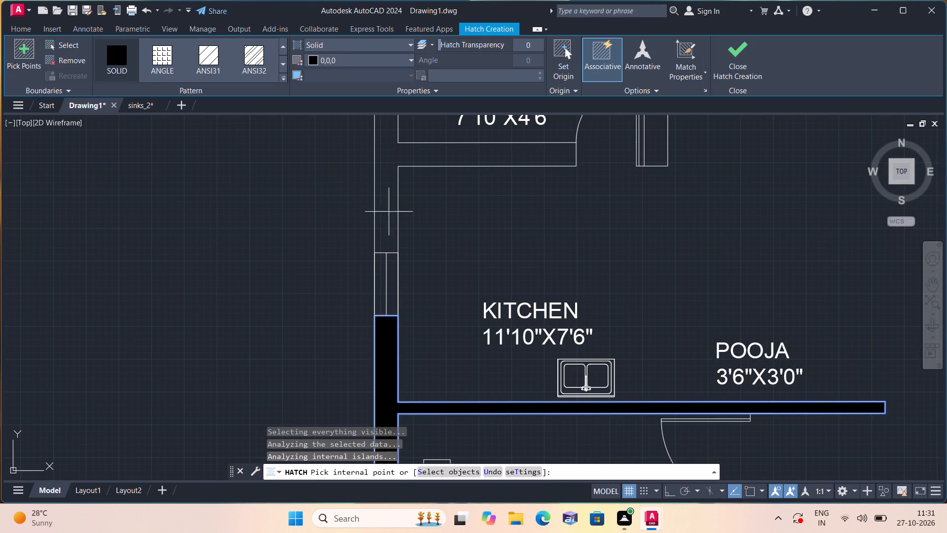
pyautogui.click(380, 196)
pyautogui.scroll(-1, 377, 198)
pyautogui.moveTo(376, 198); pyautogui.dragTo(345, 333, button='middle')
pyautogui.scroll(-1, 354, 320)
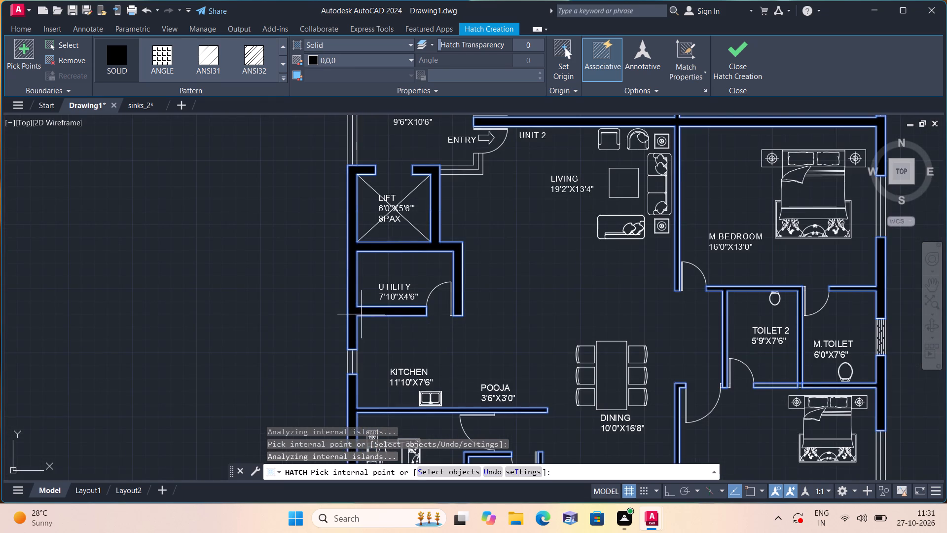
# Fill the connected walls around the staircase and south of Unit 1's Bedroom 3 with the solid black hatch.
pyautogui.moveTo(510, 210); pyautogui.dragTo(507, 356, button='middle')
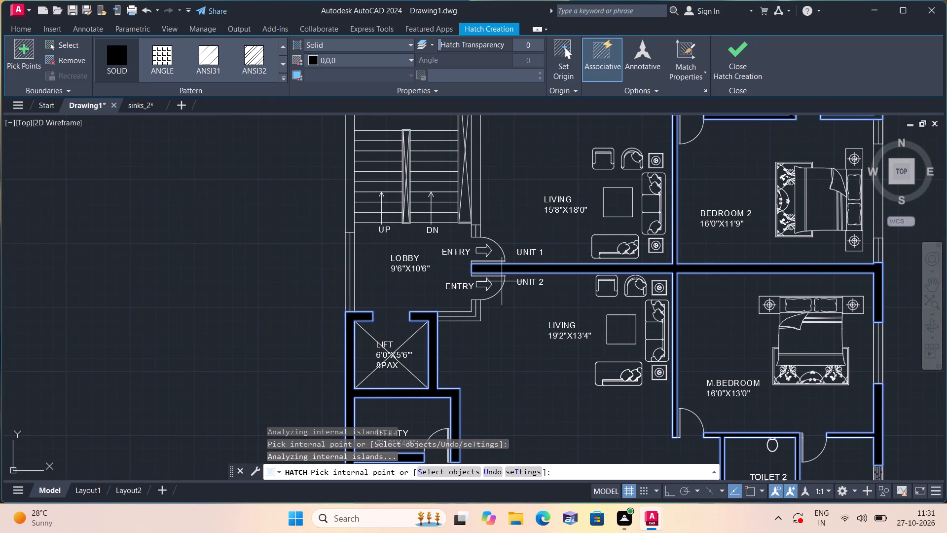
pyautogui.scroll(-1, 422, 252)
pyautogui.moveTo(398, 263); pyautogui.dragTo(427, 385, button='middle')
pyautogui.scroll(1, 398, 312)
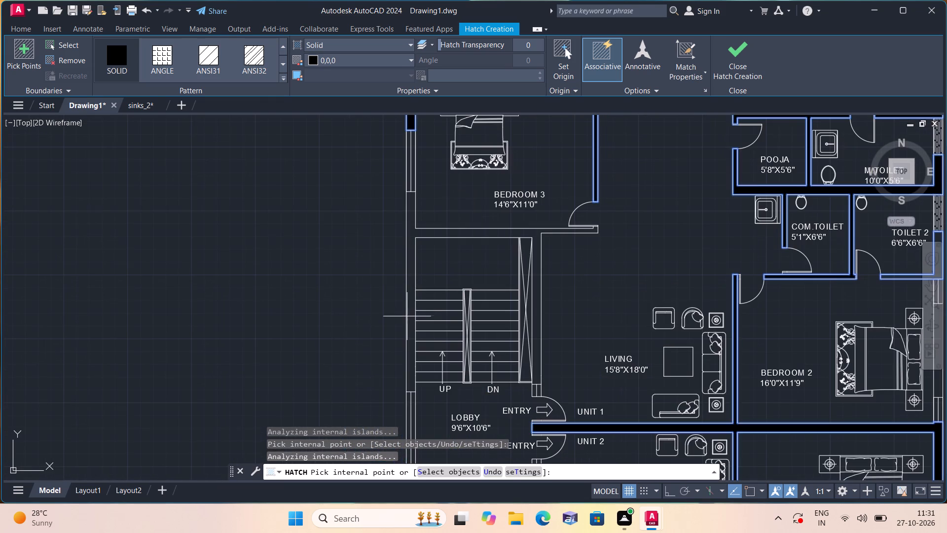
pyautogui.click(409, 309)
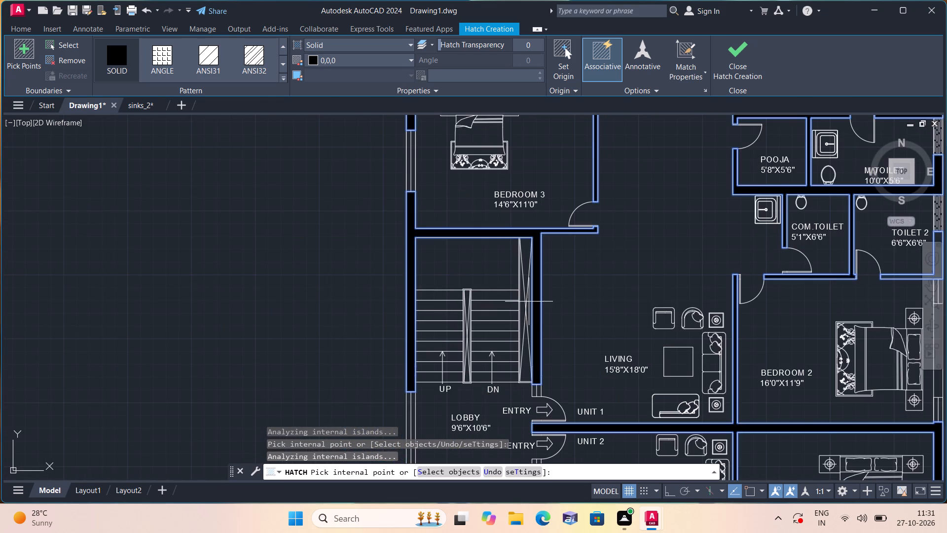
pyautogui.press('Escape')
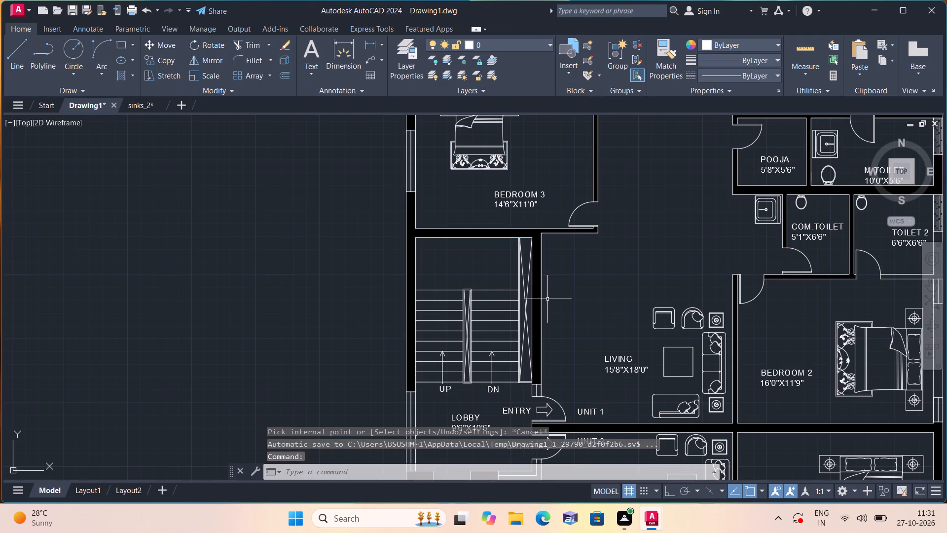
# Fill the Unit 1 and Unit 2 entry arrows beside the Lobby with the solid black hatch.
pyautogui.scroll(-2, 555, 302)
pyautogui.moveTo(553, 302); pyautogui.dragTo(442, 238, button='middle')
pyautogui.press('space')
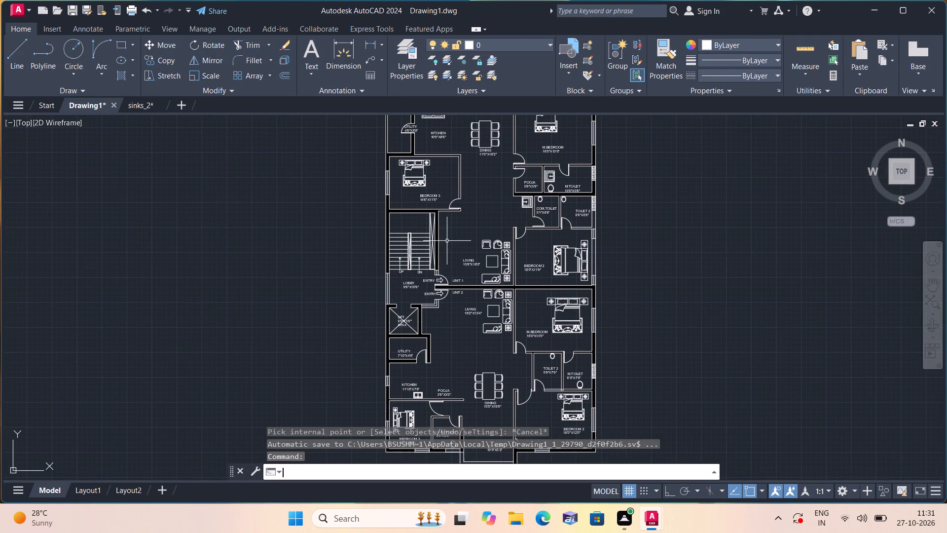
pyautogui.scroll(4, 431, 247)
pyautogui.moveTo(437, 363); pyautogui.dragTo(403, 229, button='middle')
pyautogui.scroll(2, 459, 262)
pyautogui.click(456, 288)
pyautogui.moveTo(465, 288); pyautogui.dragTo(453, 255, button='middle')
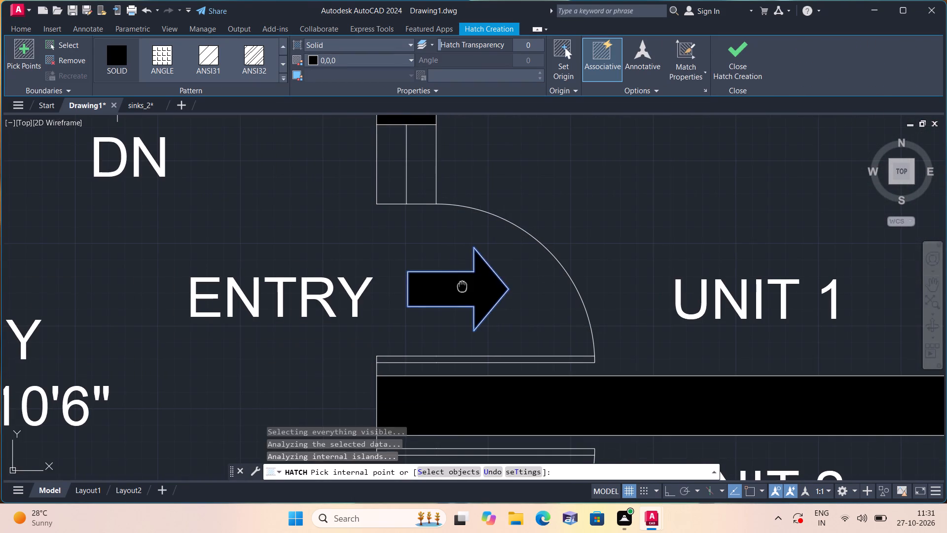
pyautogui.scroll(-2, 451, 239)
pyautogui.moveTo(453, 255); pyautogui.dragTo(432, 148, button='middle')
pyautogui.scroll(1, 422, 240)
pyautogui.click(425, 242)
pyautogui.press('space')
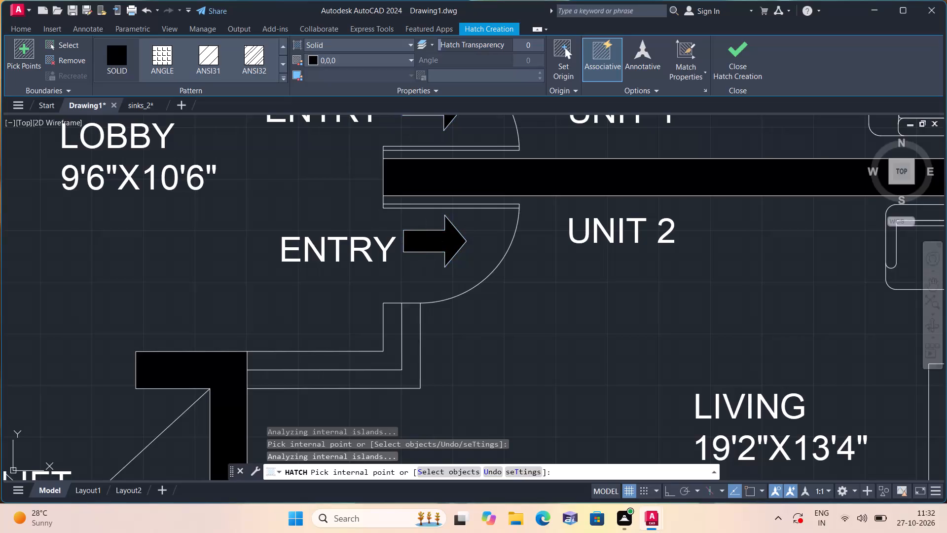
pyautogui.press('Escape')
# Review the hatched walls across both units of the floor plan for areas still needing a fill.
pyautogui.scroll(-2, 499, 238)
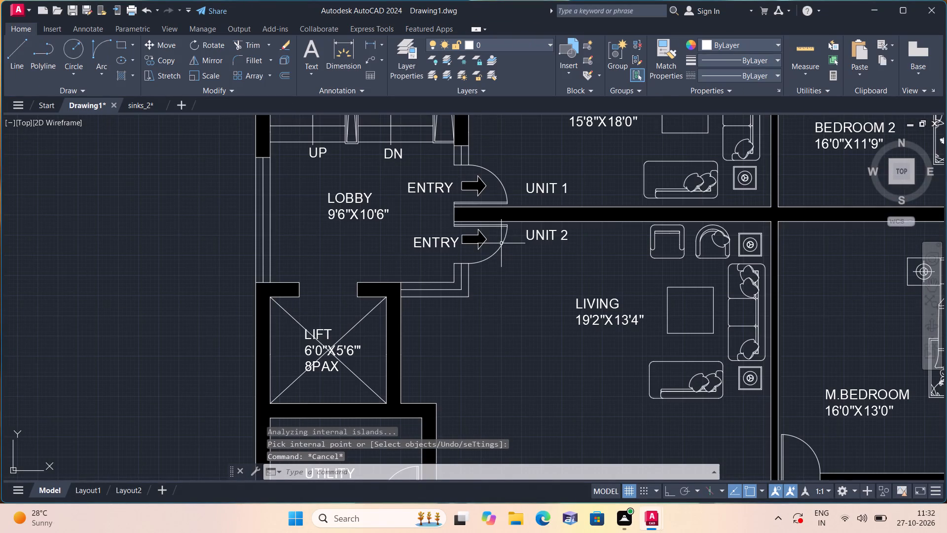
pyautogui.scroll(-1, 501, 243)
pyautogui.moveTo(523, 272); pyautogui.dragTo(440, 264, button='middle')
pyautogui.scroll(-2, 444, 265)
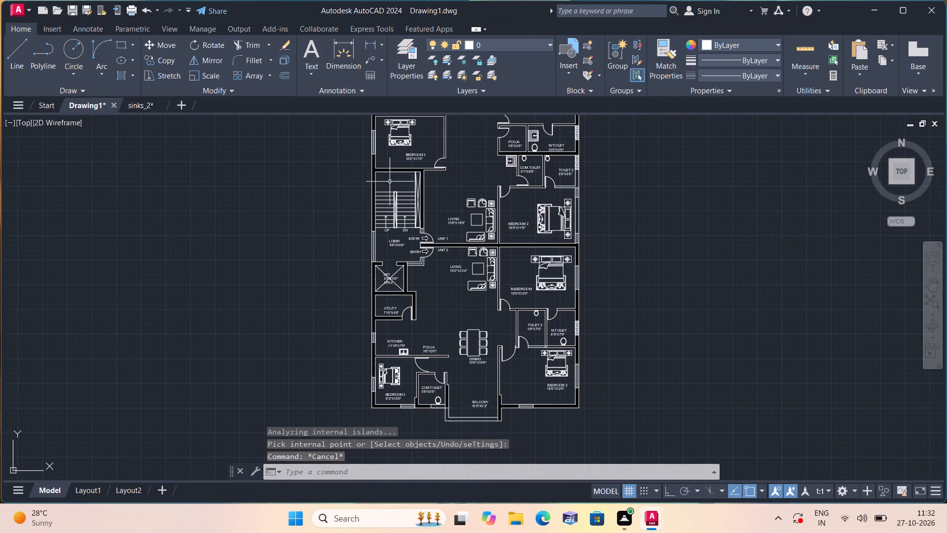
pyautogui.moveTo(390, 182); pyautogui.dragTo(410, 342, button='middle')
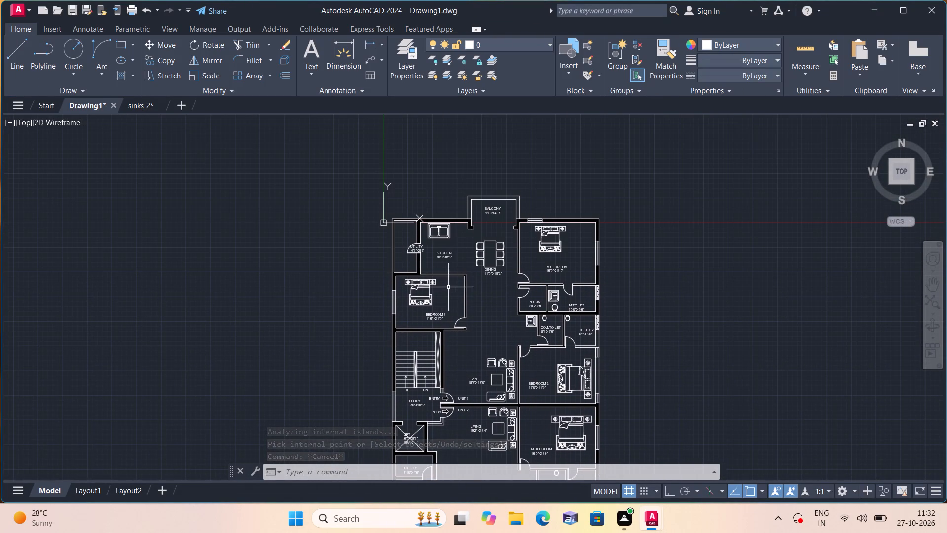
pyautogui.scroll(1, 446, 234)
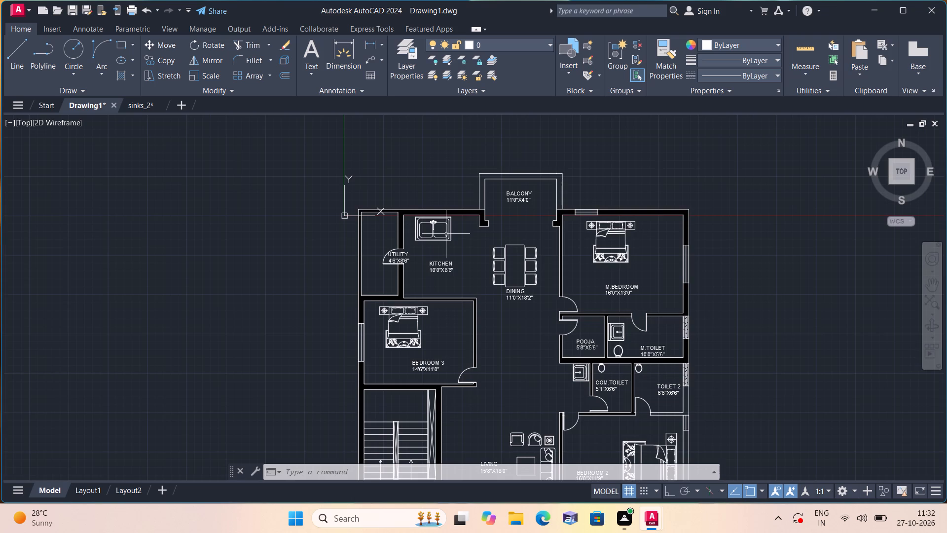
pyautogui.moveTo(444, 234); pyautogui.dragTo(324, 174, button='middle')
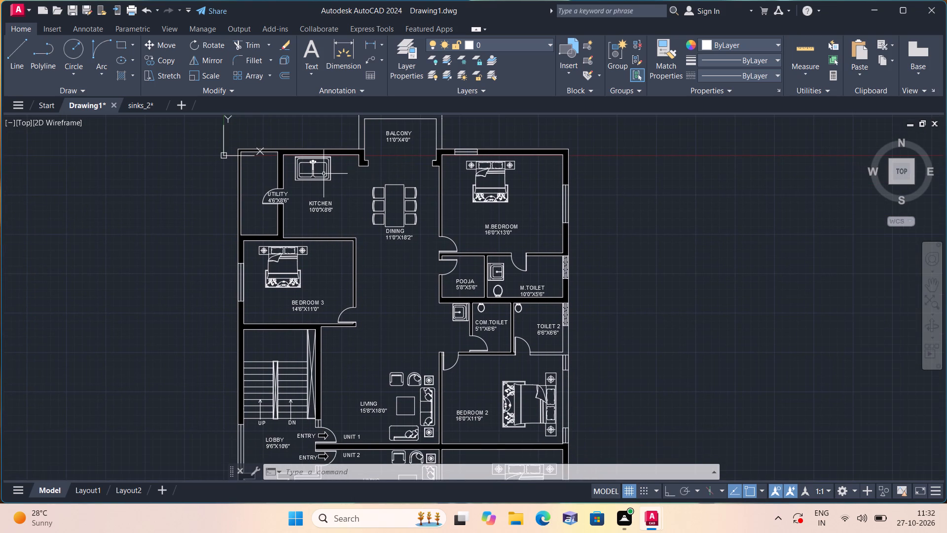
pyautogui.scroll(1, 323, 247)
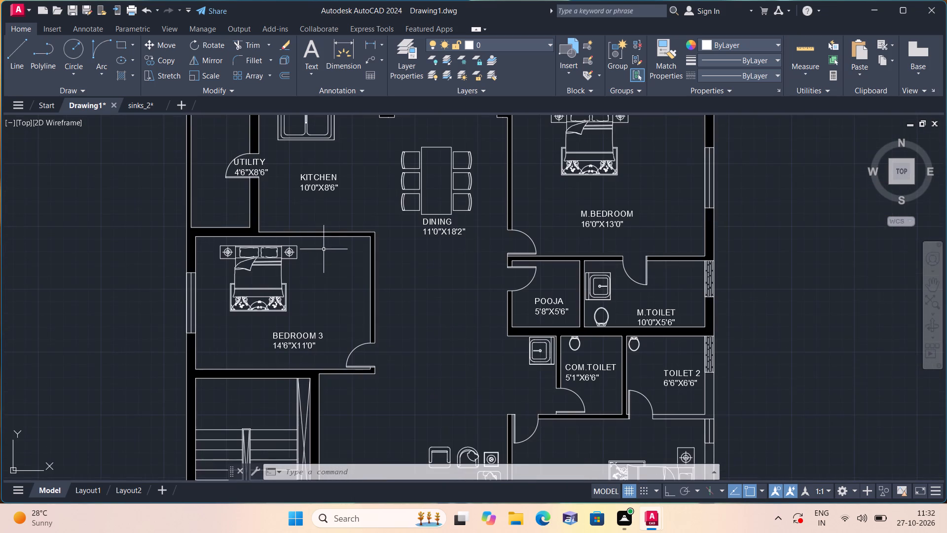
pyautogui.moveTo(344, 284); pyautogui.dragTo(360, 114, button='middle')
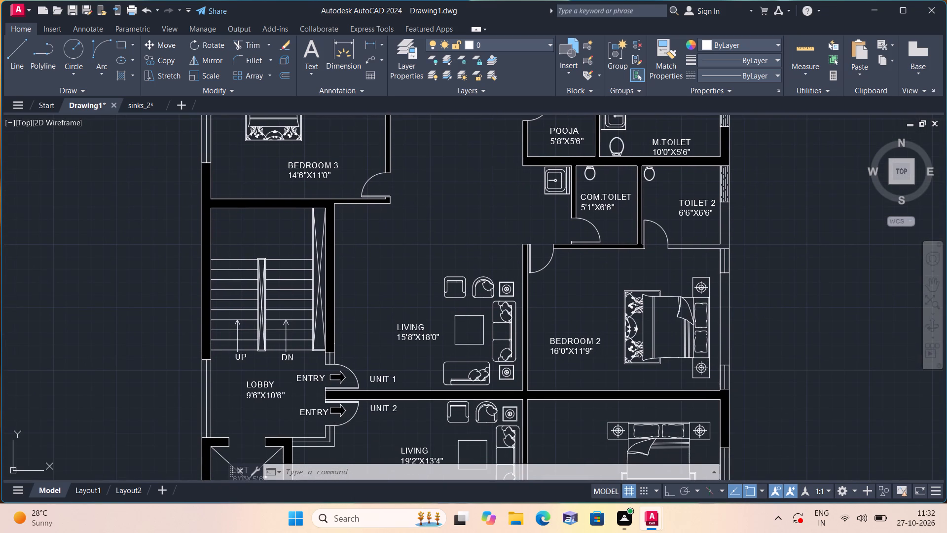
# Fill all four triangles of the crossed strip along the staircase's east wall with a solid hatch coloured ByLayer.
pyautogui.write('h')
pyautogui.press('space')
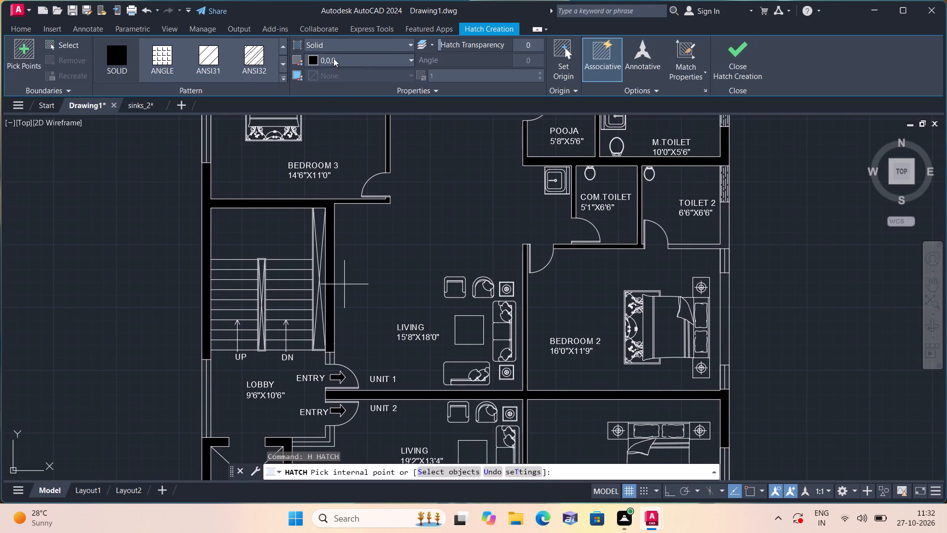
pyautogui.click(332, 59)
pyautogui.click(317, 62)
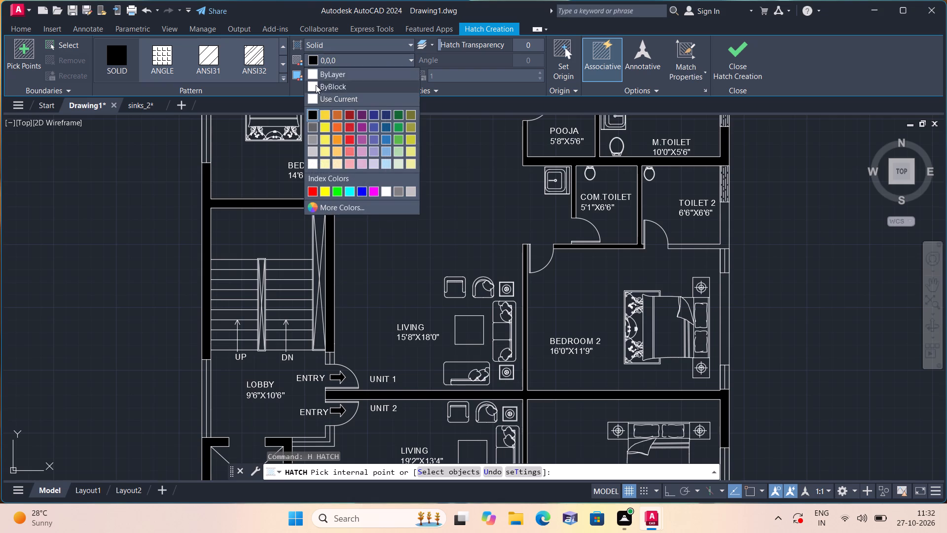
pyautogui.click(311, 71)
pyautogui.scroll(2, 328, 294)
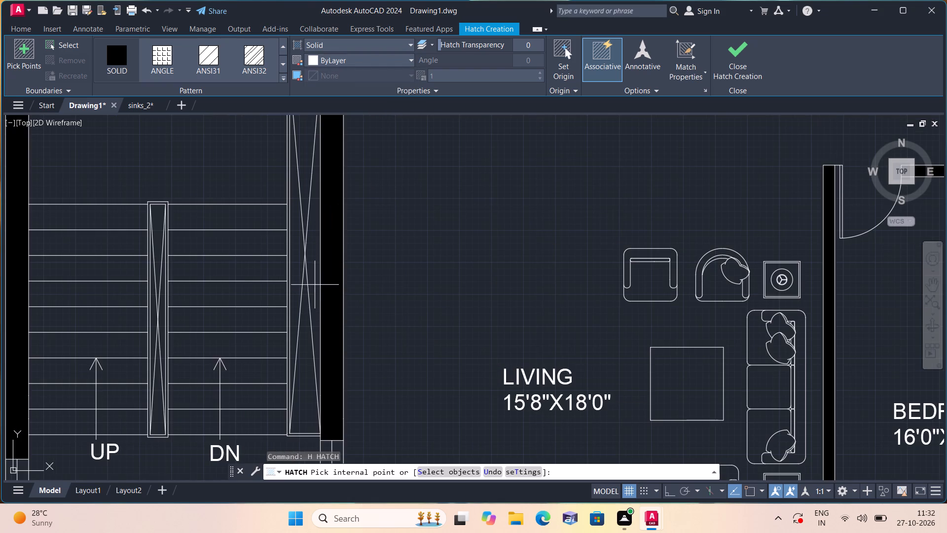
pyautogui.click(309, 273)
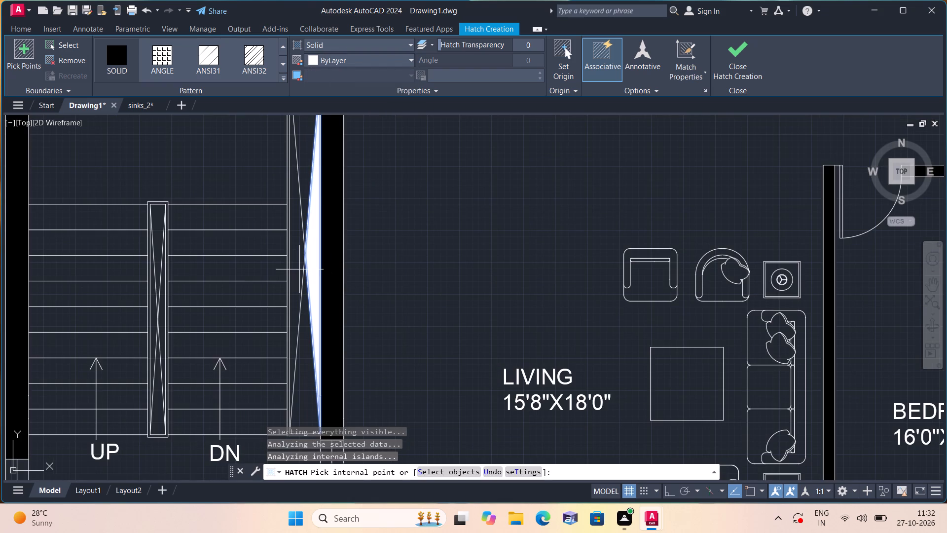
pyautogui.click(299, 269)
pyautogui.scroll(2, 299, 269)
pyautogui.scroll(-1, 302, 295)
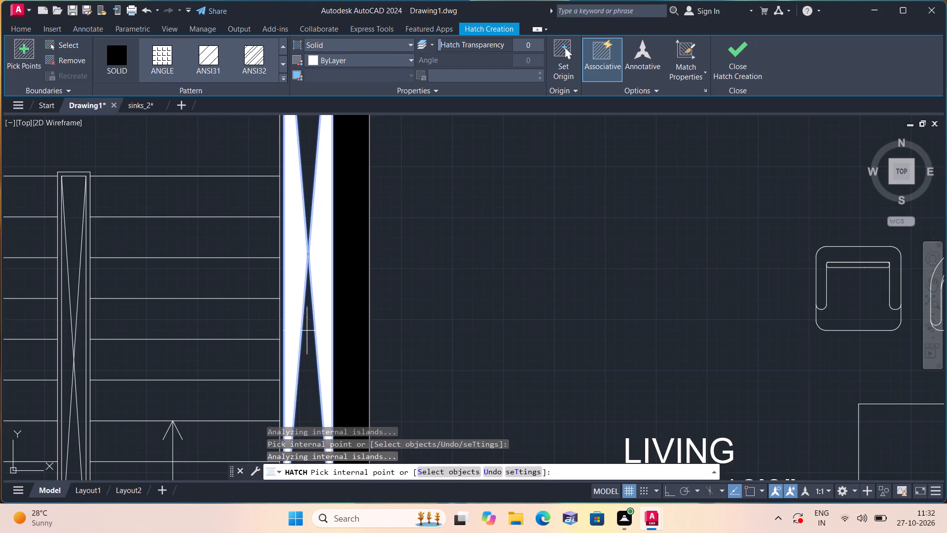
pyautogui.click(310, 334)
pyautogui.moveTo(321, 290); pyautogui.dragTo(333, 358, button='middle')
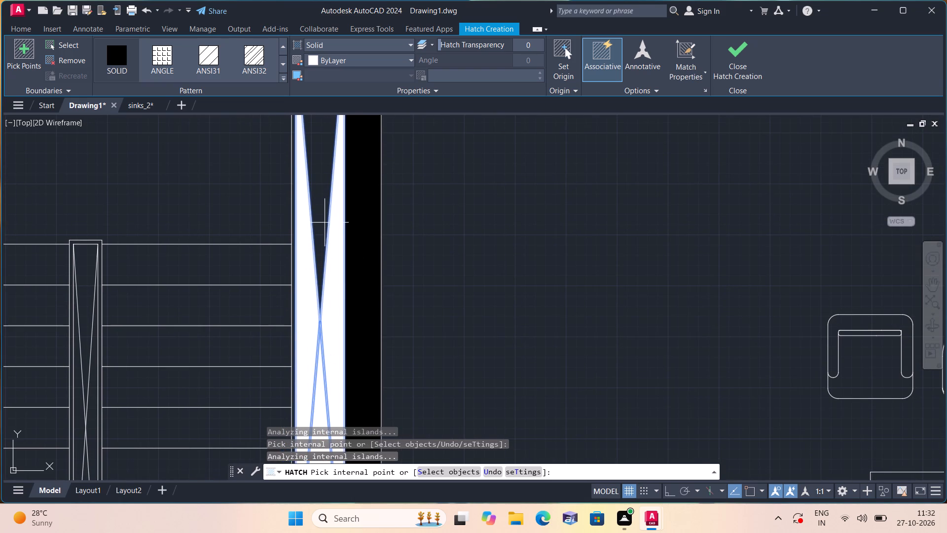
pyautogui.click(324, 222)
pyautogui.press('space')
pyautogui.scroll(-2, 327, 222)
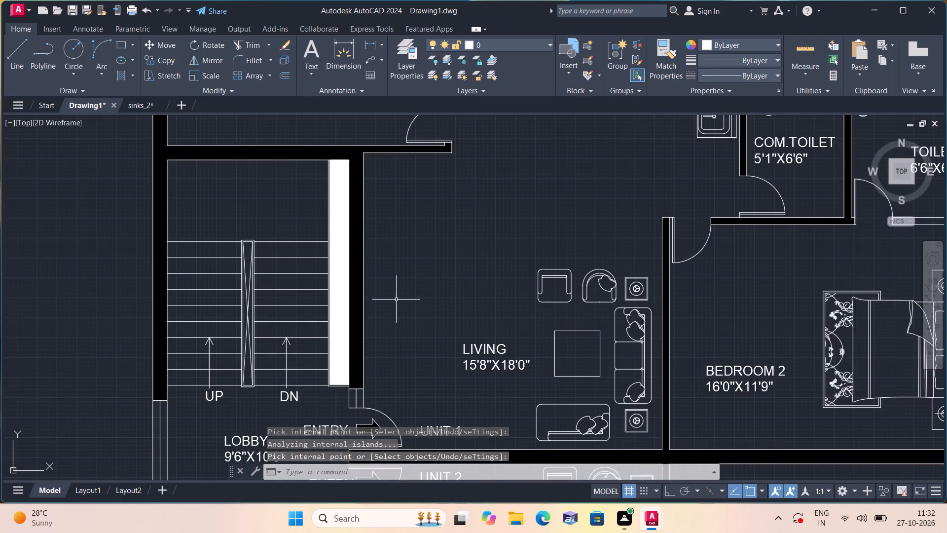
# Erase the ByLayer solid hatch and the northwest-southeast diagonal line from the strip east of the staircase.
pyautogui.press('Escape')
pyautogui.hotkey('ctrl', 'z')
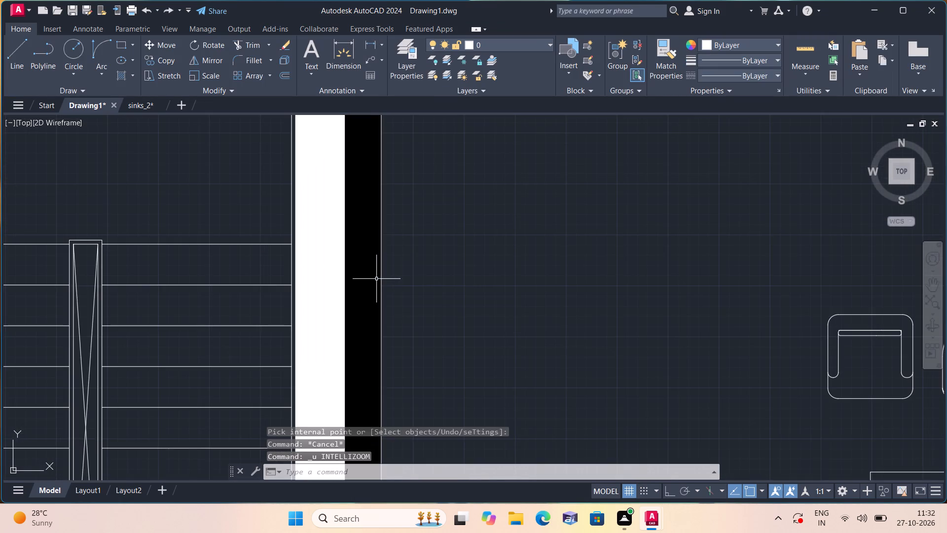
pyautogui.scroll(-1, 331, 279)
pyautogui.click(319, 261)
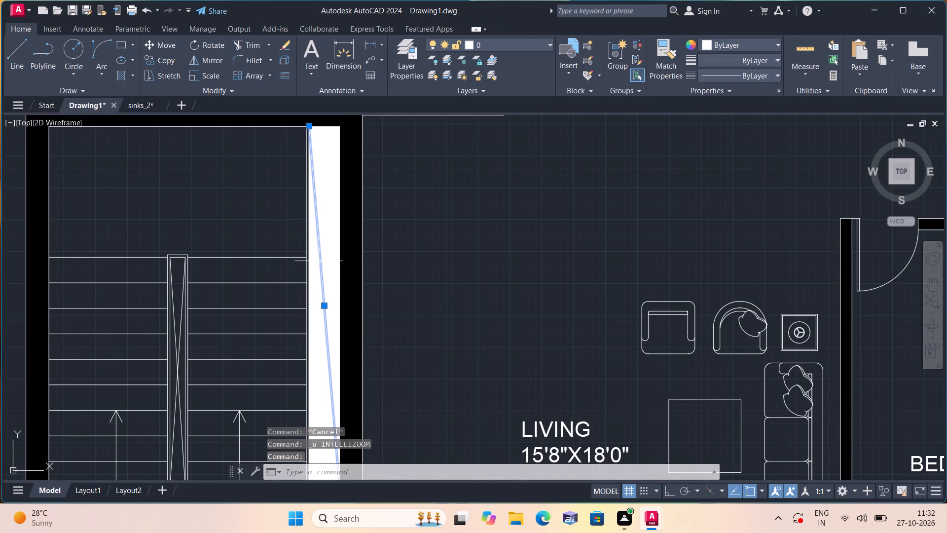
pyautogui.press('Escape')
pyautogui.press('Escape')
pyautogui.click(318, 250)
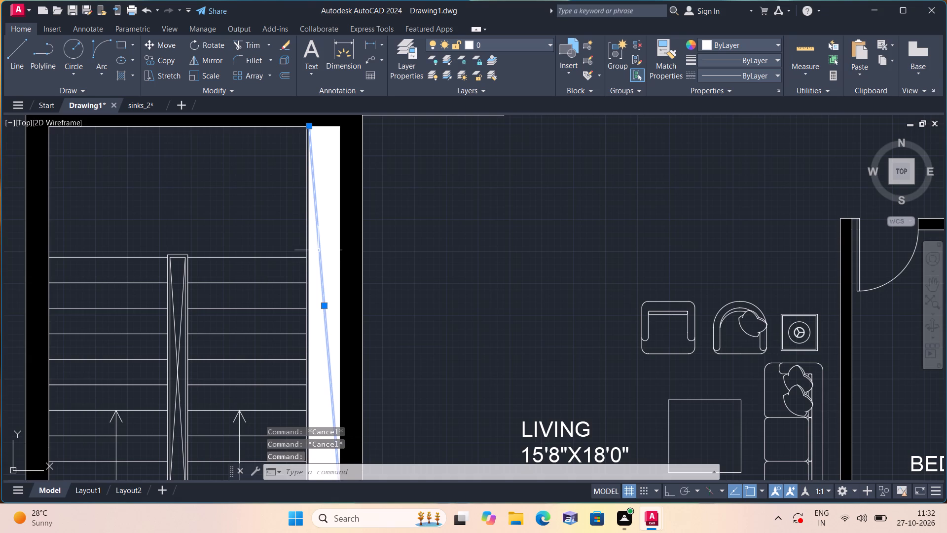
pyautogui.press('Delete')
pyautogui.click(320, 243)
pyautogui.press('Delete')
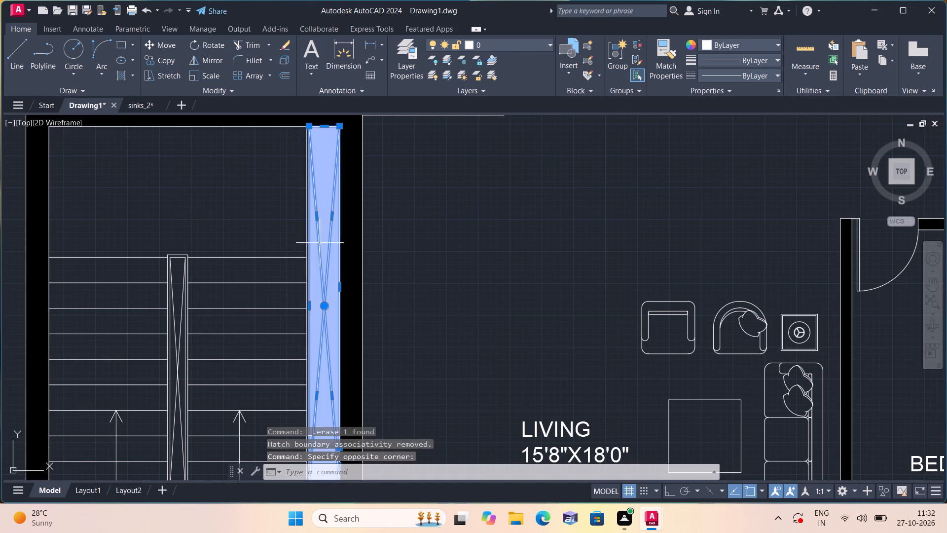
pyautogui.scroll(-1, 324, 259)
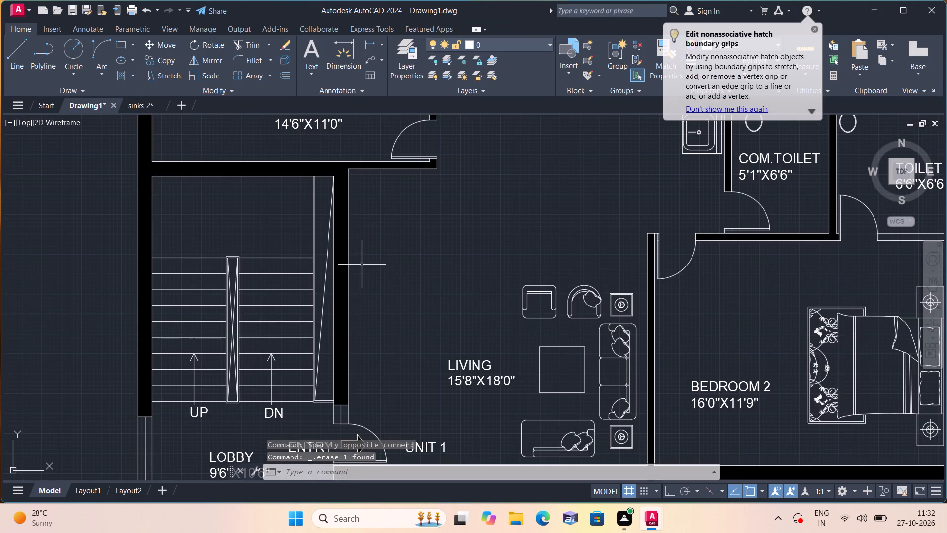
# Draw a diagonal line from the northwest corner to the southeast corner of the strip east of the staircase.
pyautogui.press('Escape')
pyautogui.press('l')
pyautogui.press('space')
pyautogui.scroll(1, 315, 211)
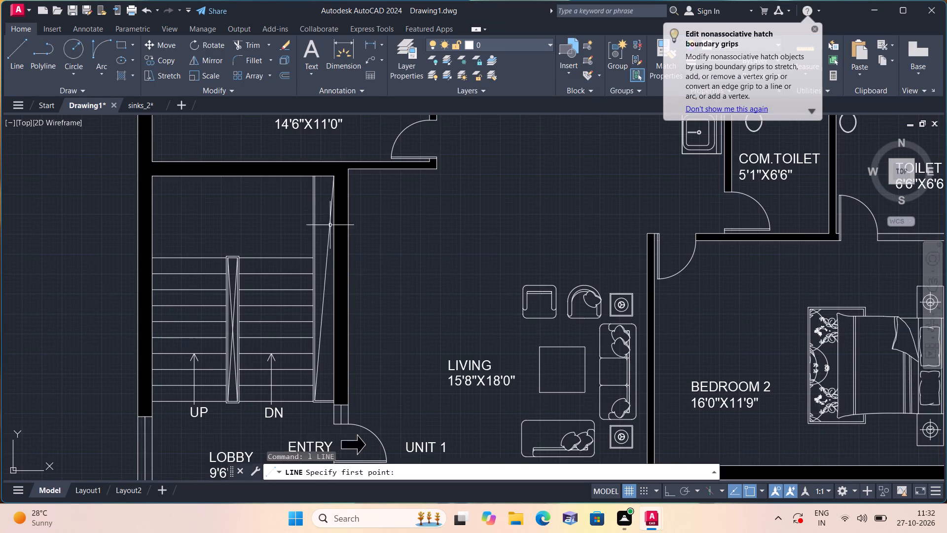
pyautogui.click(315, 158)
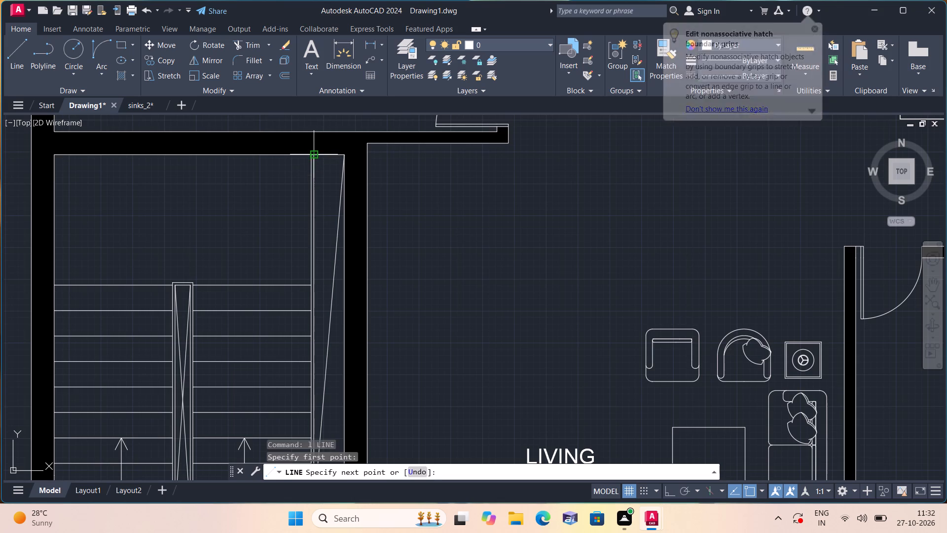
pyautogui.moveTo(324, 260); pyautogui.dragTo(302, 111, button='middle')
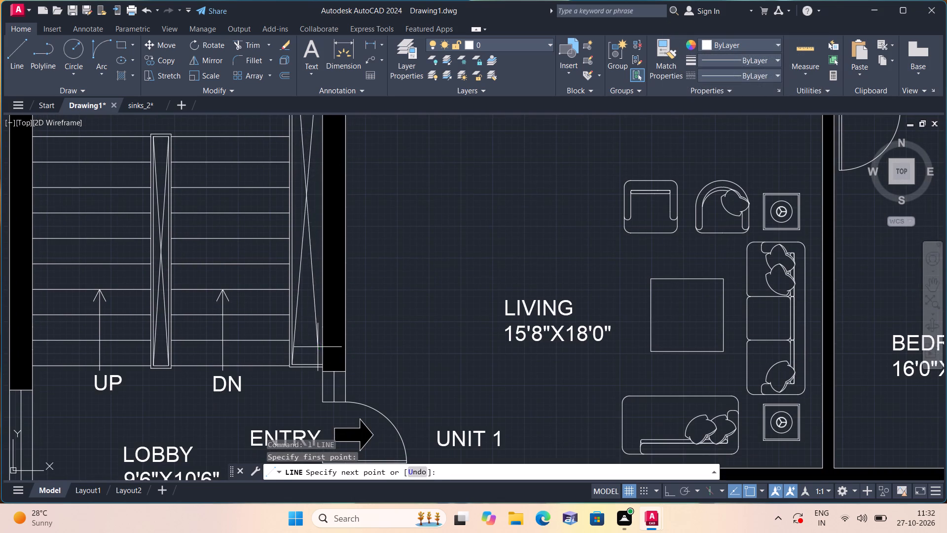
pyautogui.click(323, 364)
pyautogui.press('space')
pyautogui.scroll(-2, 459, 277)
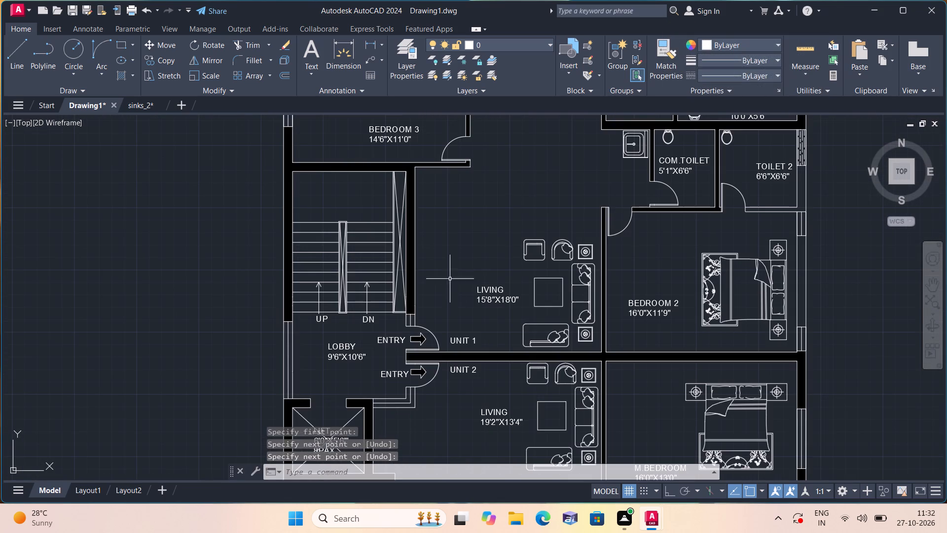
# Save the floor plan drawing in the Downloads folder under the file name typical.
pyautogui.click(15, 9)
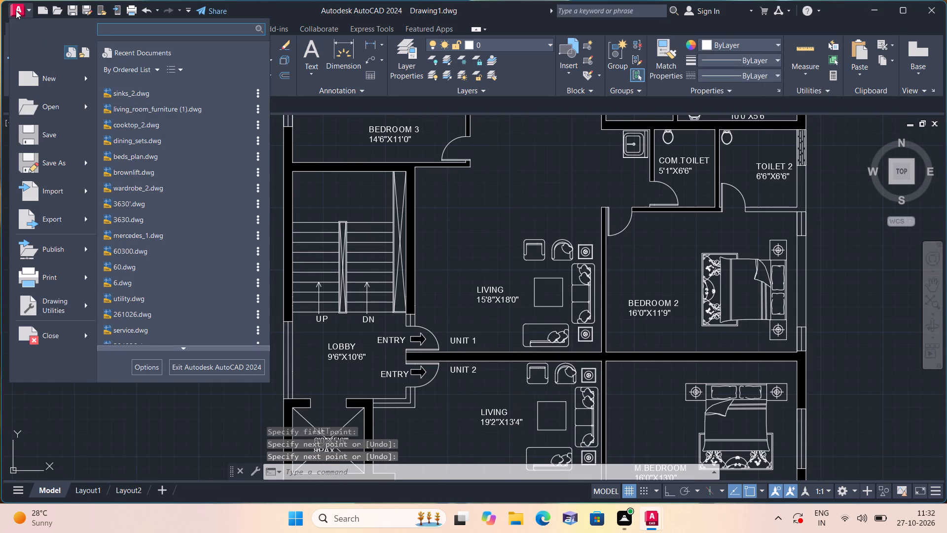
pyautogui.click(56, 135)
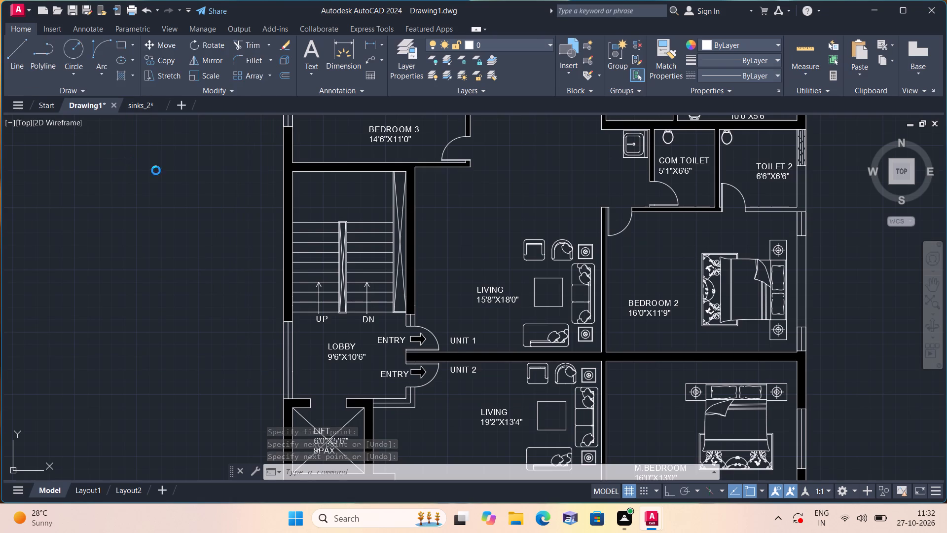
pyautogui.click(429, 375)
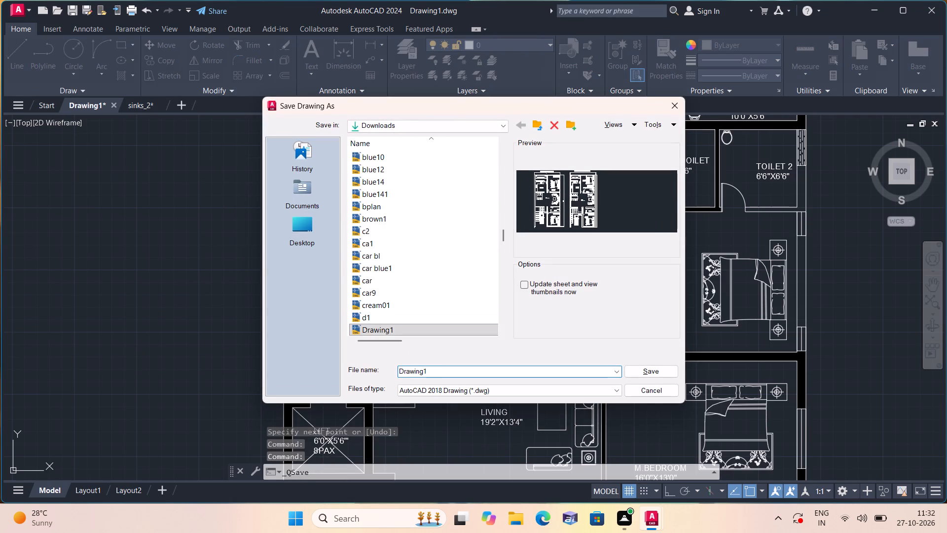
pyautogui.press('BackSpace')
pyautogui.press('BackSpace')
pyautogui.press('BackSpace')
pyautogui.press('BackSpace')
pyautogui.press('BackSpace')
pyautogui.press('BackSpace')
pyautogui.press('BackSpace')
pyautogui.press('BackSpace')
pyautogui.press('BackSpace')
pyautogui.press('BackSpace')
pyautogui.press('BackSpace')
pyautogui.press('BackSpace')
pyautogui.press('BackSpace')
pyautogui.write('tty')
pyautogui.press('BackSpace')
pyautogui.press('BackSpace')
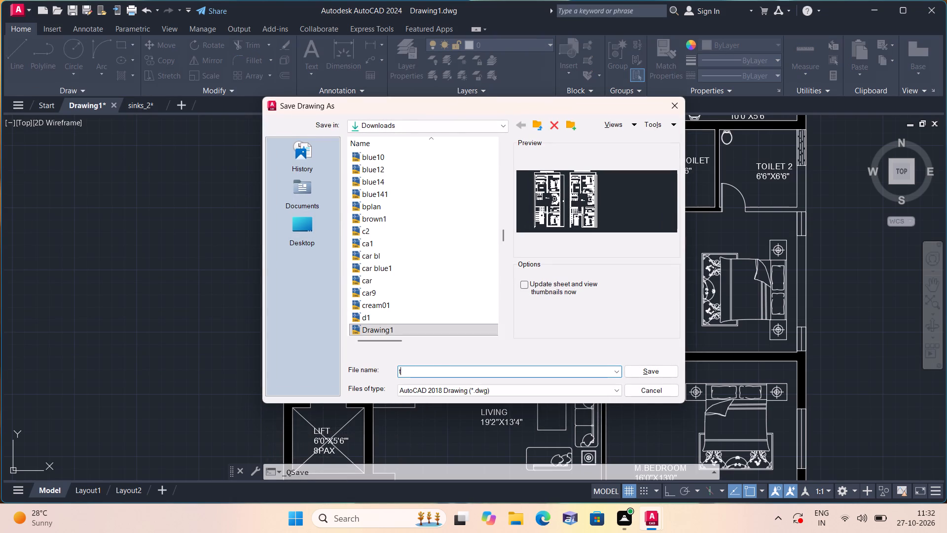
pyautogui.press('BackSpace')
pyautogui.write('ty')
pyautogui.write('pical')
pyautogui.click(635, 375)
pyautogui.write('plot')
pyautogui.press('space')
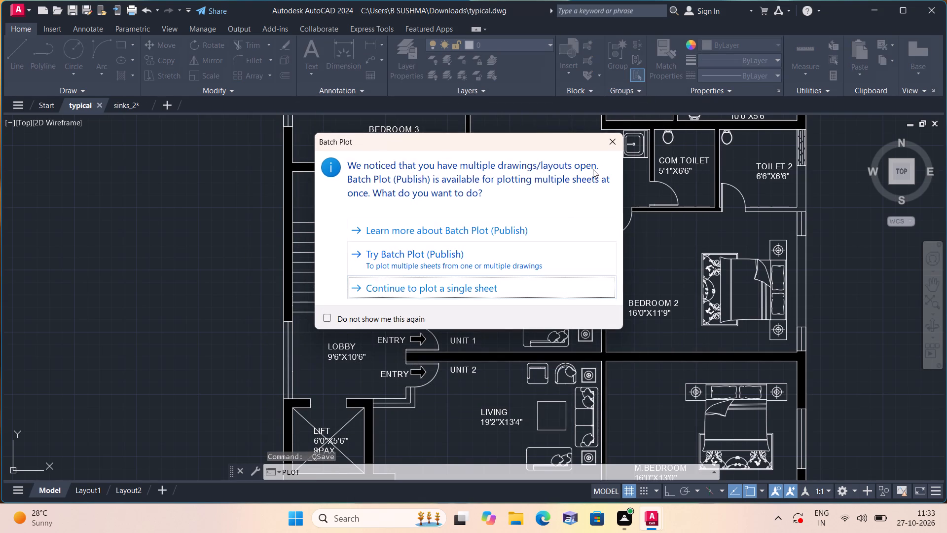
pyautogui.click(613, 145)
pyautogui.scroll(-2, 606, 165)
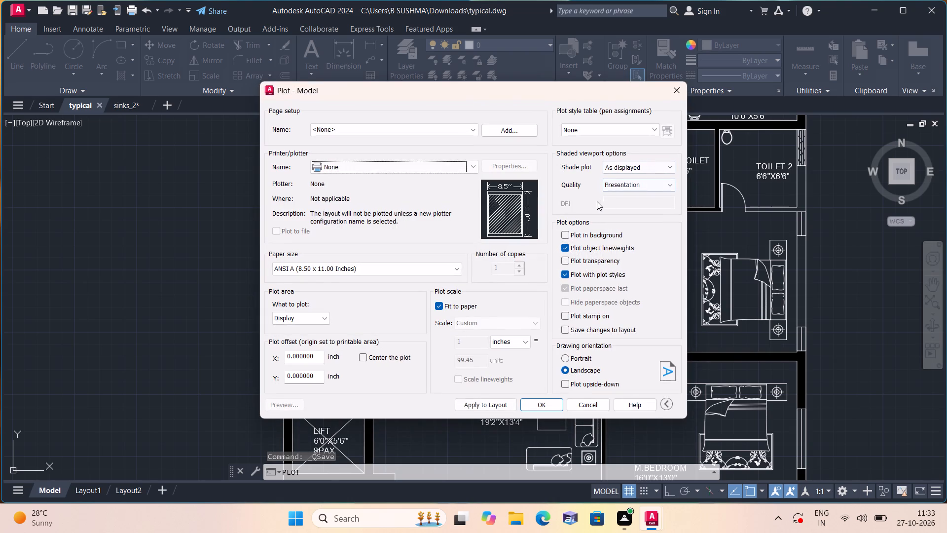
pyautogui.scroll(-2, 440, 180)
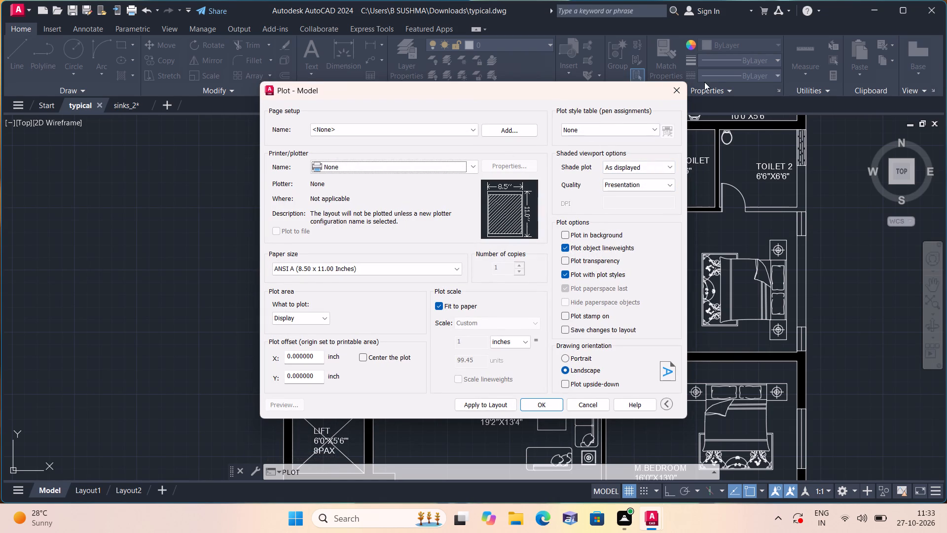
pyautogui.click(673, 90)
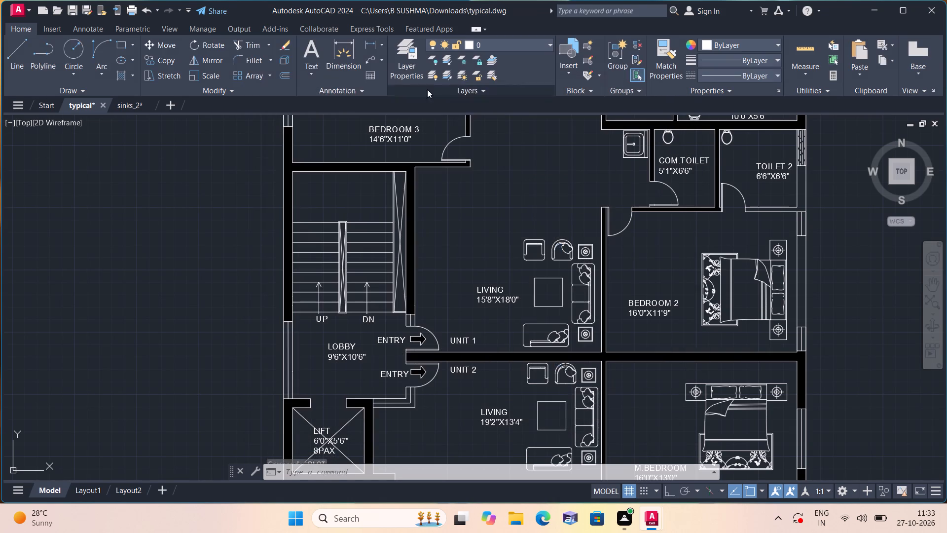
# Save a copy of the drawing in the Downloads folder under the file name typical27.
pyautogui.click(16, 6)
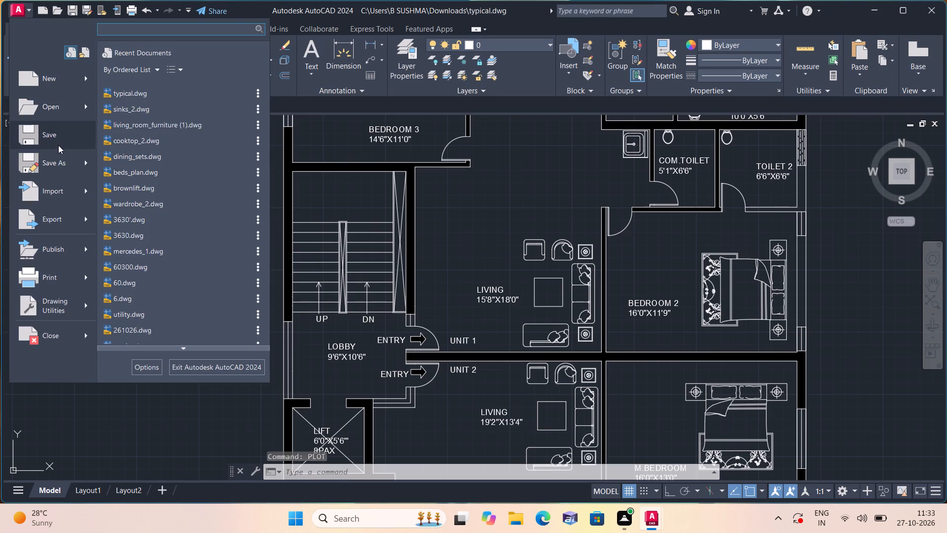
pyautogui.click(54, 164)
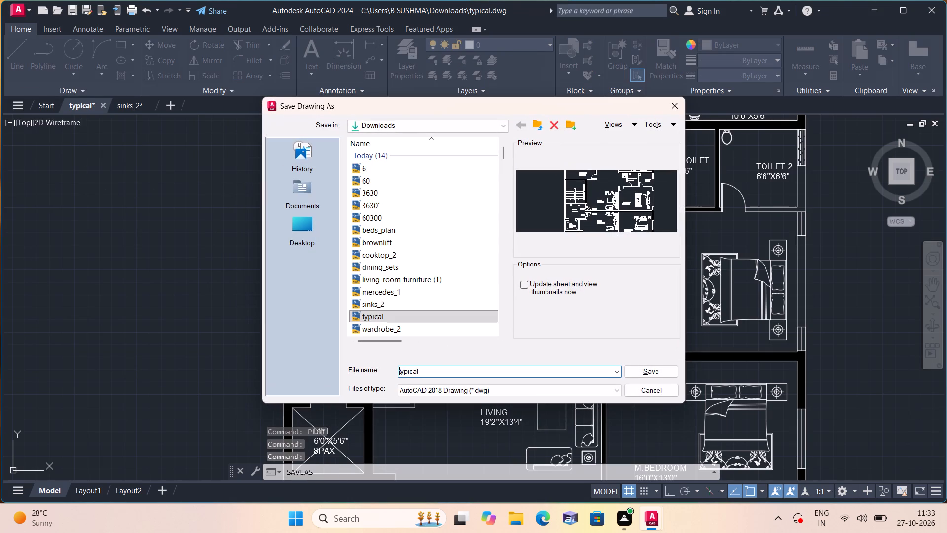
pyautogui.click(443, 372)
pyautogui.write('27')
pyautogui.click(649, 376)
# Set up a single-sheet plot with the DWG To PDF.pc3 plotter and ISO A4 (297.00 x 210.00 MM) paper.
pyautogui.write('plot')
pyautogui.press('space')
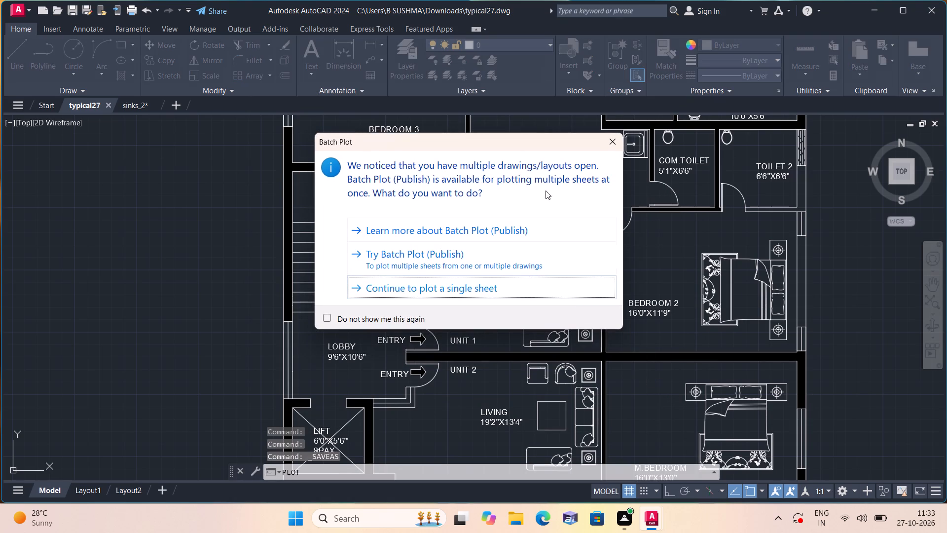
pyautogui.click(613, 144)
pyautogui.scroll(-2, 596, 181)
pyautogui.moveTo(569, 217); pyautogui.dragTo(423, 210, button='middle')
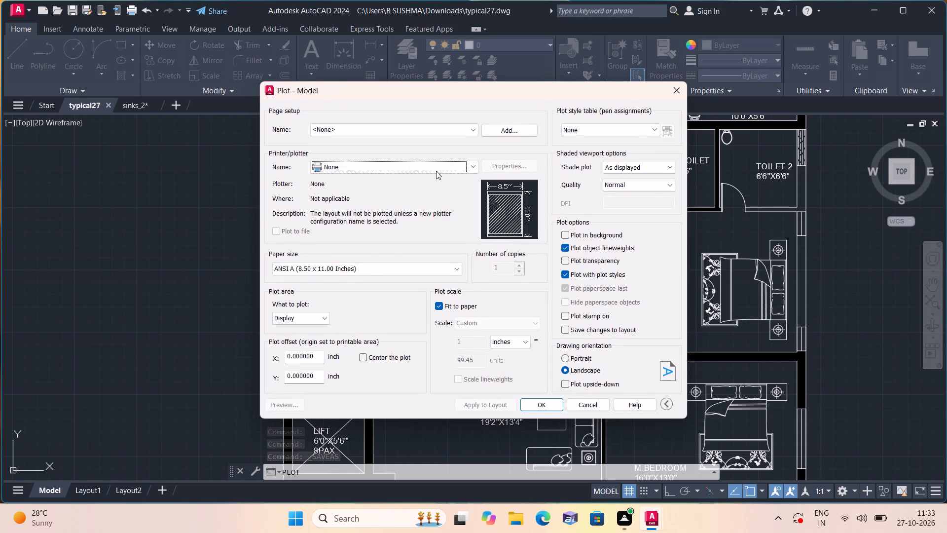
pyautogui.click(436, 168)
pyautogui.click(365, 292)
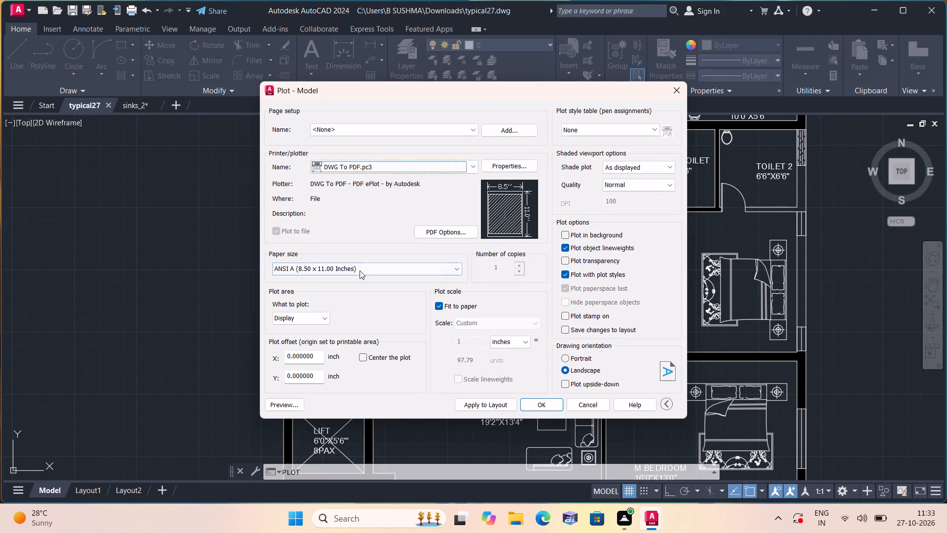
pyautogui.click(360, 269)
pyautogui.scroll(-6, 340, 328)
pyautogui.scroll(-4, 338, 395)
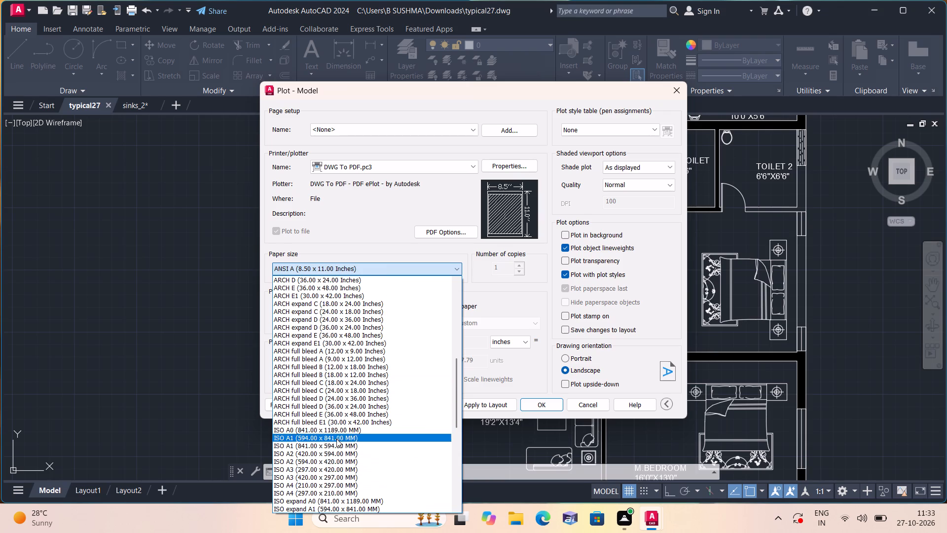
pyautogui.click(313, 495)
# Define the plot area as a window enclosing the whole two-unit floor plan and centre the plot on the sheet.
pyautogui.click(307, 319)
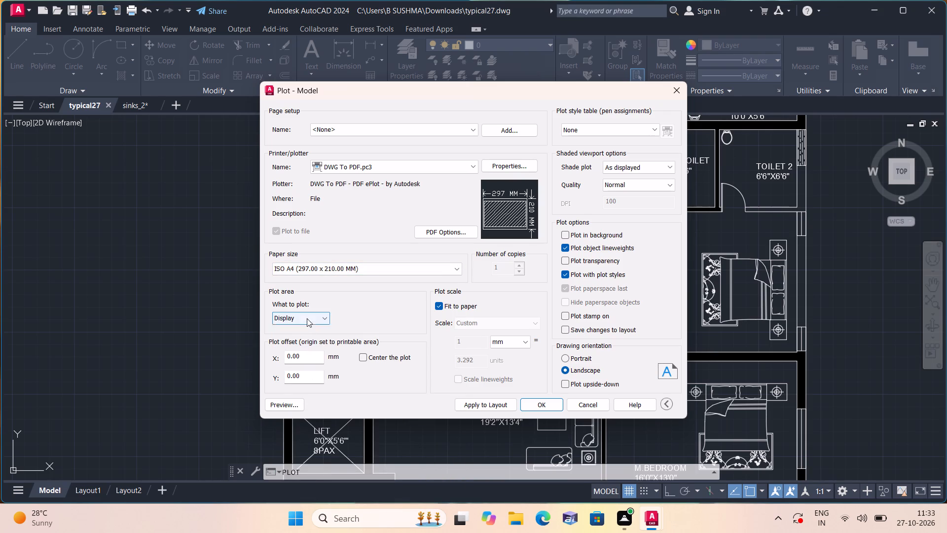
pyautogui.click(304, 353)
pyautogui.scroll(-5, 305, 352)
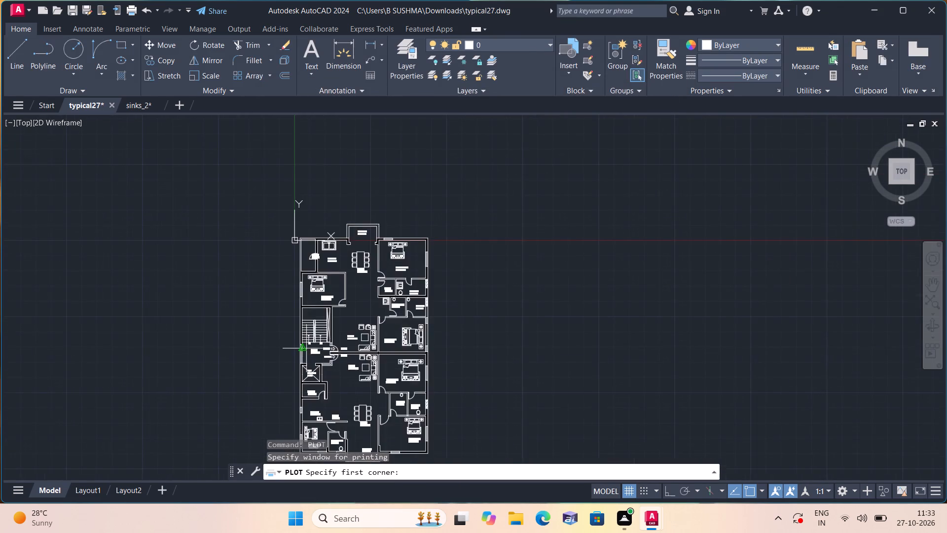
pyautogui.scroll(-1, 294, 303)
pyautogui.click(245, 234)
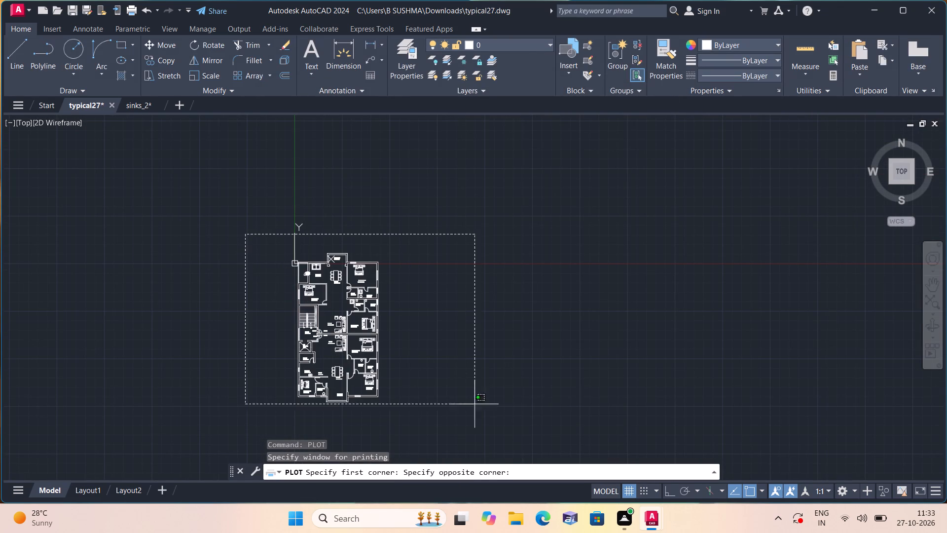
pyautogui.click(494, 423)
pyautogui.click(363, 355)
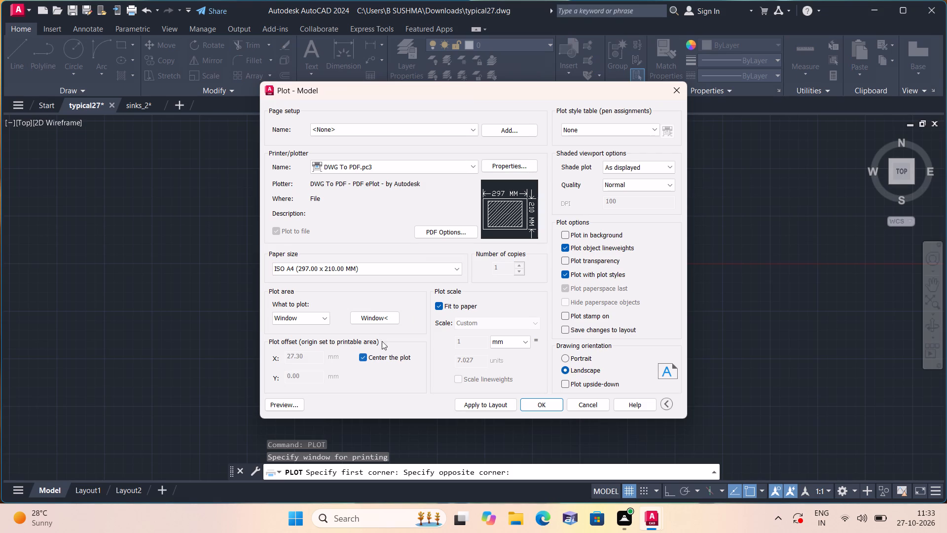
# Assign the acad.ctb plot style table to all layouts.
pyautogui.click(619, 131)
pyautogui.click(576, 153)
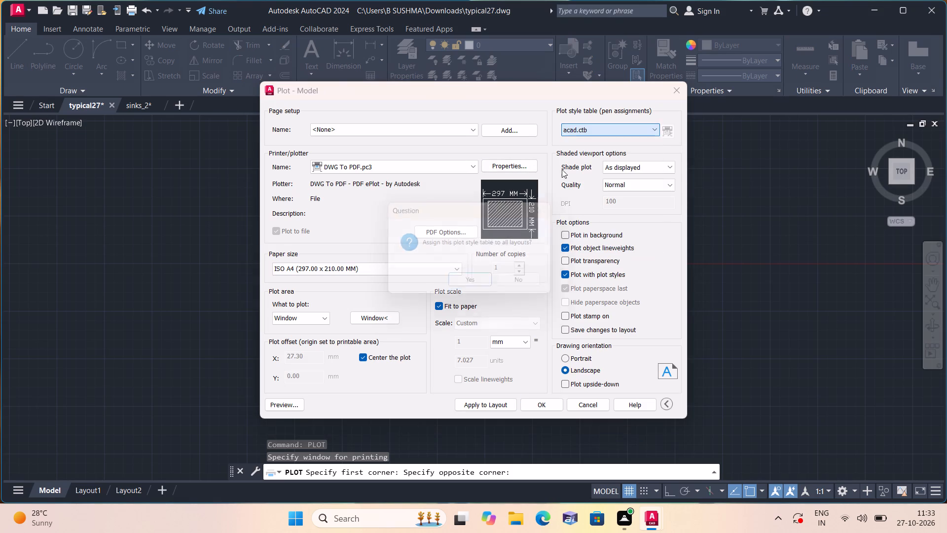
pyautogui.click(480, 282)
# Preview the plot and examine the wall fills, room labels and sheet placement across both units.
pyautogui.click(282, 403)
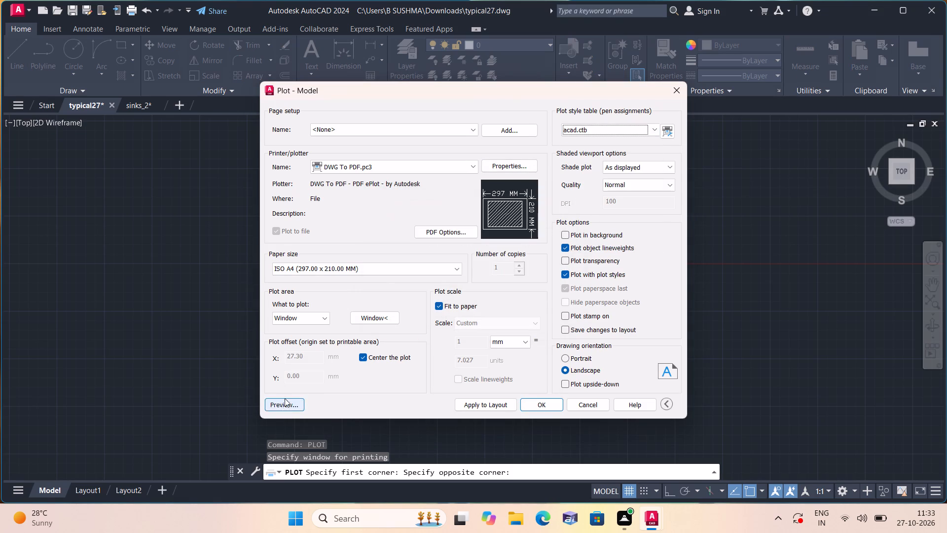
pyautogui.scroll(3, 455, 305)
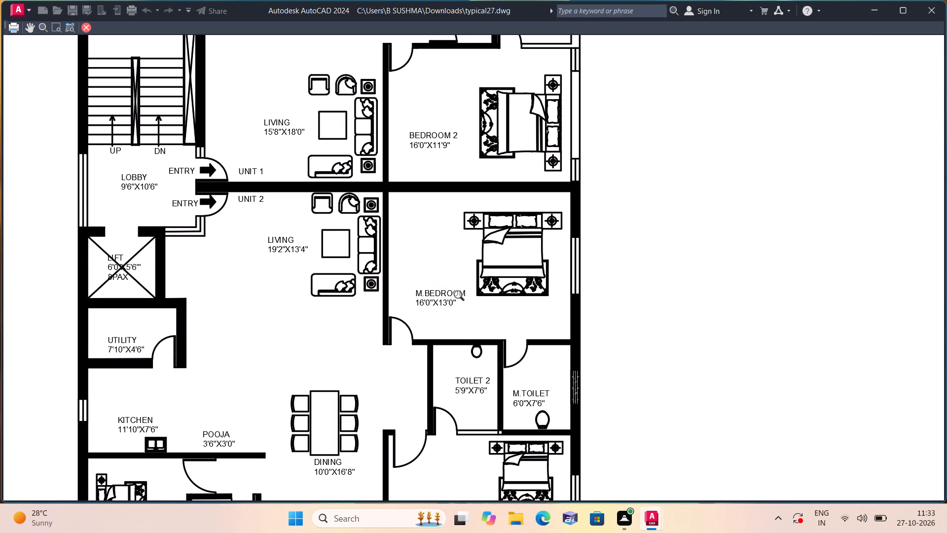
pyautogui.moveTo(432, 298); pyautogui.dragTo(385, 315, button='middle')
pyautogui.scroll(-3, 408, 307)
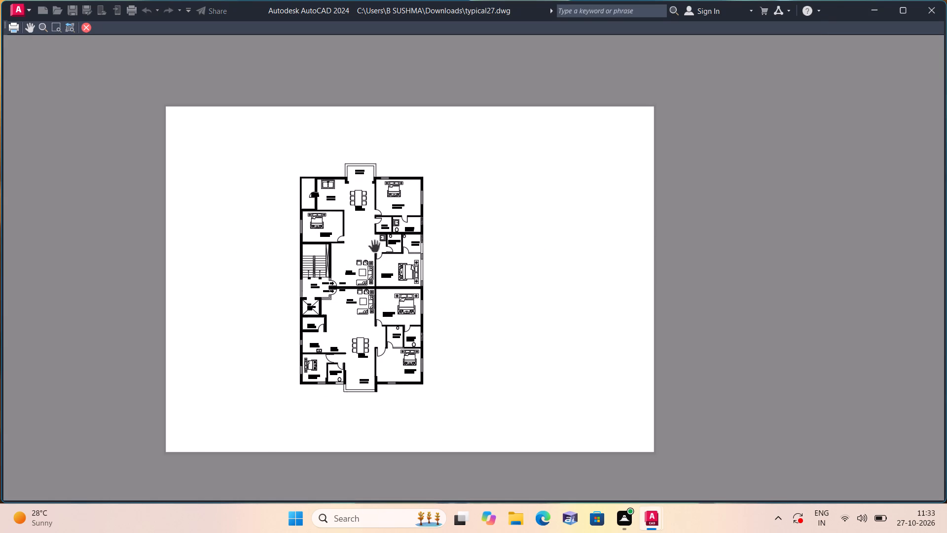
pyautogui.scroll(3, 374, 225)
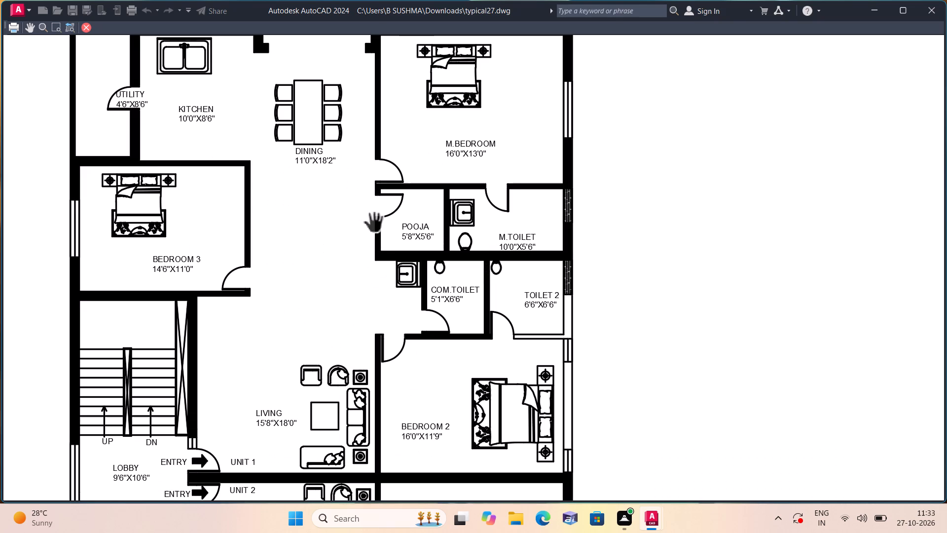
pyautogui.scroll(-1, 374, 224)
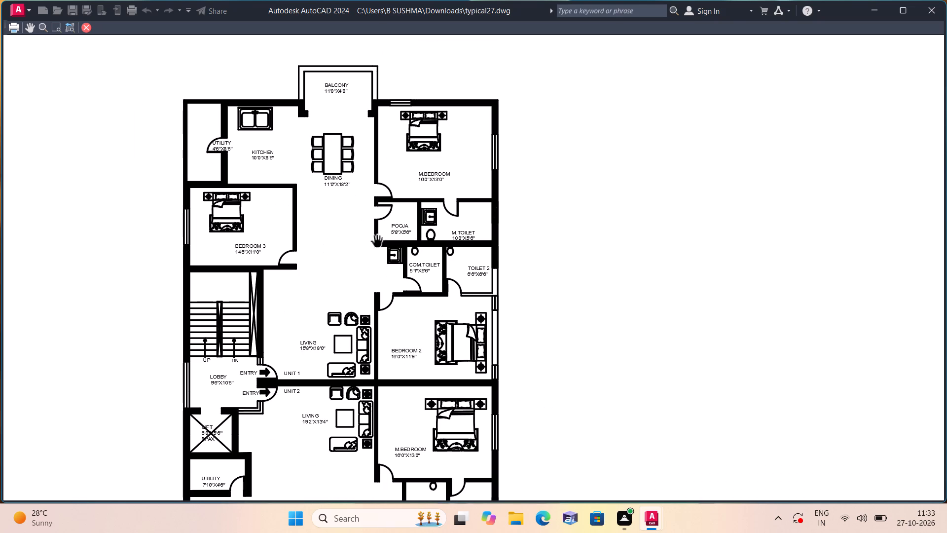
pyautogui.moveTo(381, 278); pyautogui.dragTo(408, 185, button='middle')
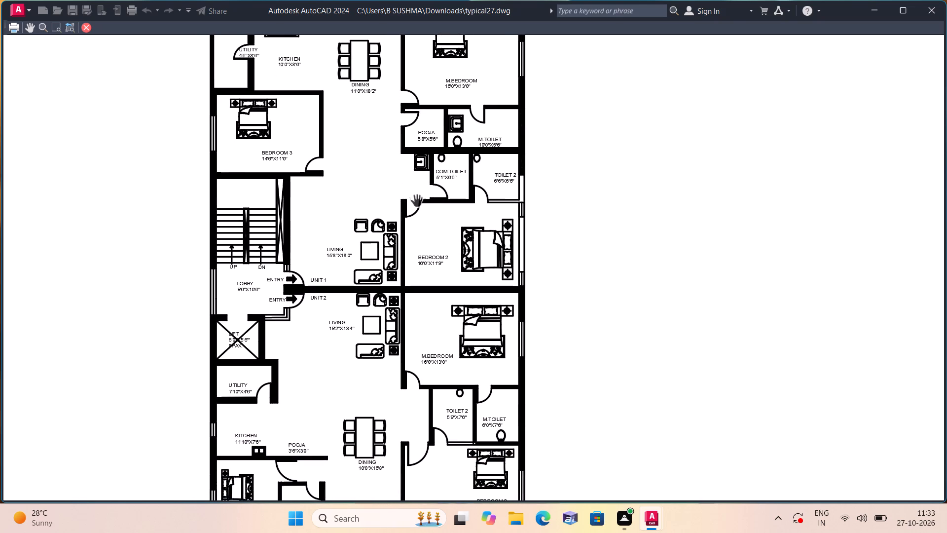
pyautogui.scroll(-1, 623, 275)
pyautogui.moveTo(622, 275); pyautogui.dragTo(588, 213, button='middle')
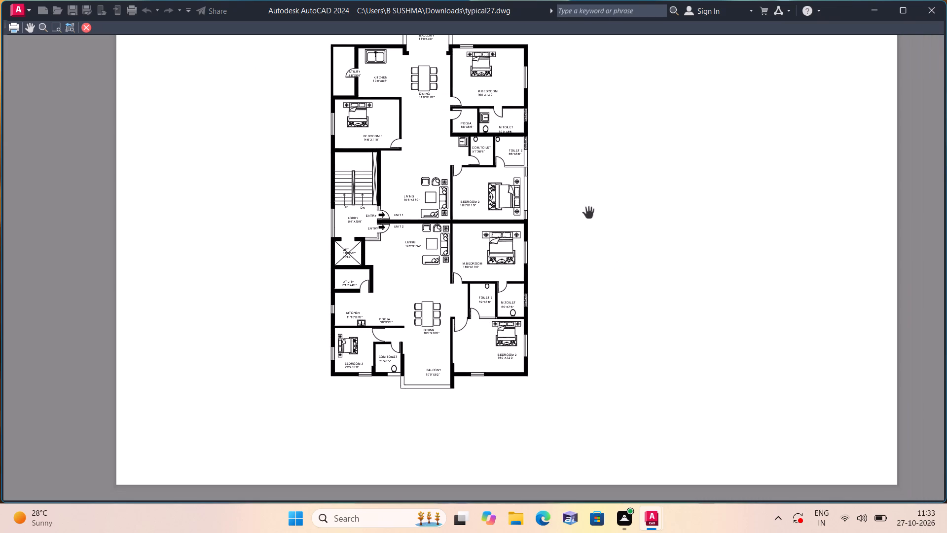
pyautogui.rightClick(595, 284)
pyautogui.click(621, 290)
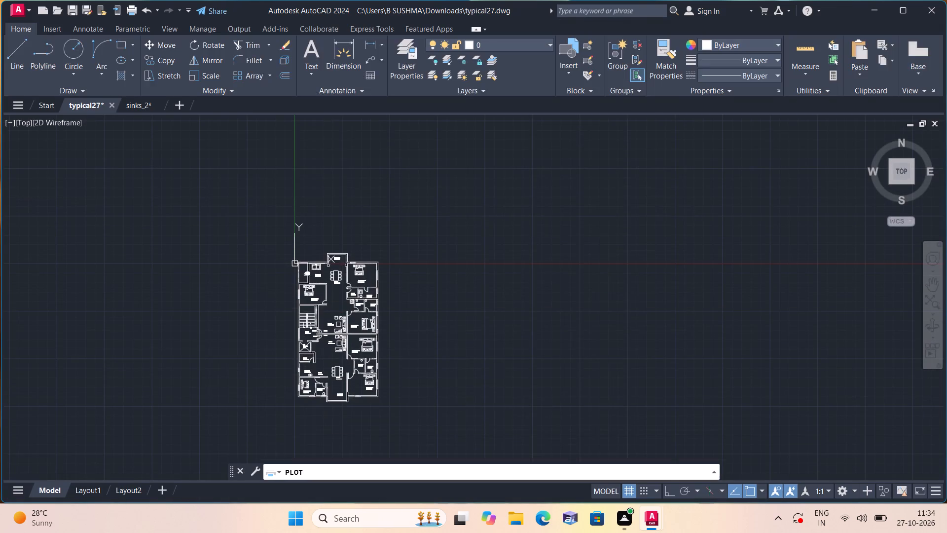
# Apply the plot settings to the layout, plot the floor plan to a PDF file and dismiss the PDF app chooser.
pyautogui.click(470, 402)
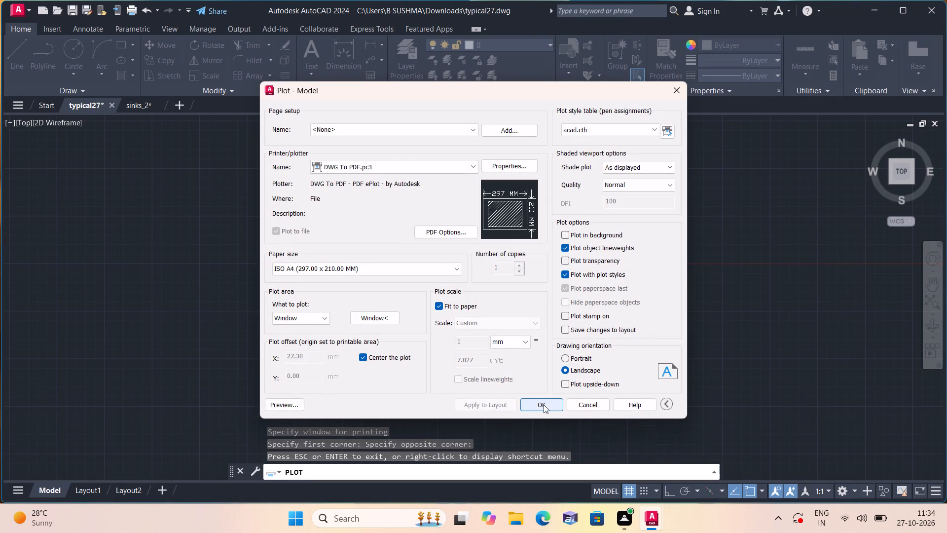
pyautogui.click(544, 405)
pyautogui.click(645, 371)
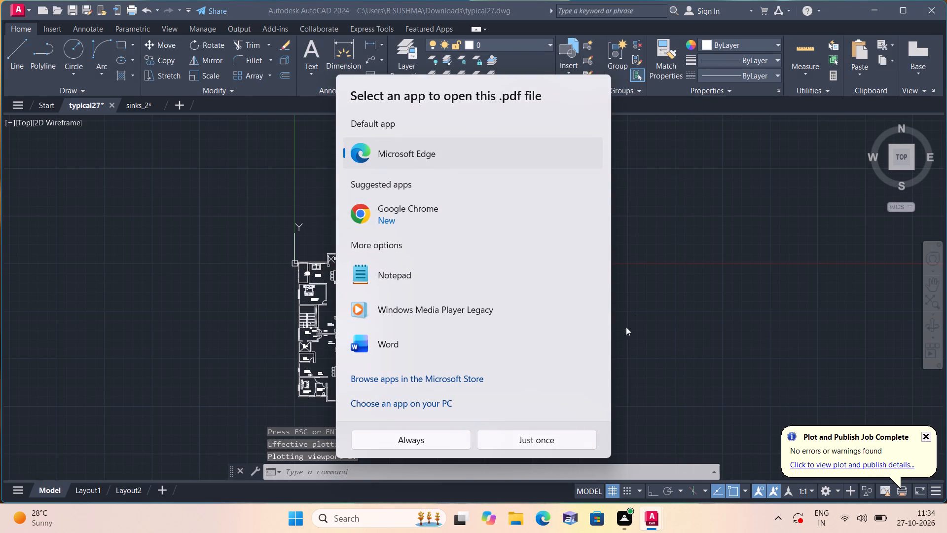
pyautogui.click(650, 291)
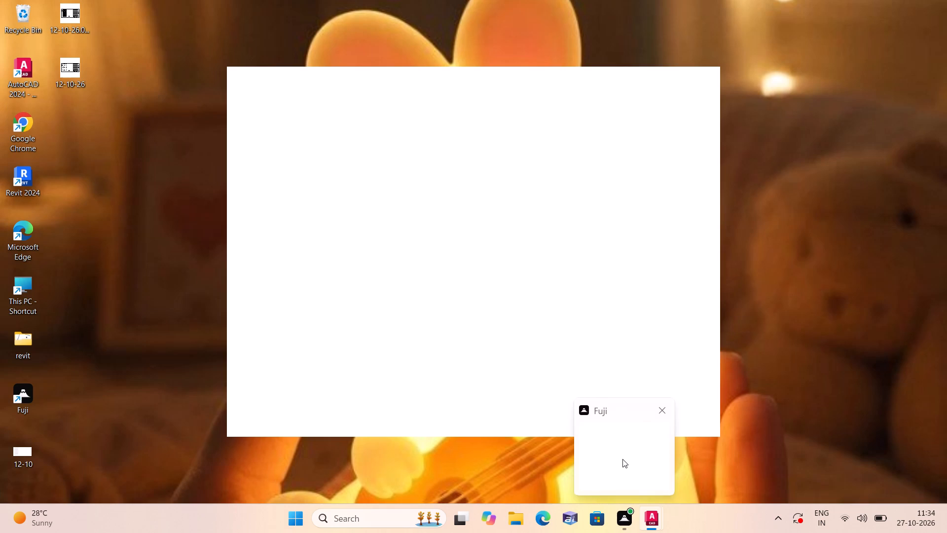